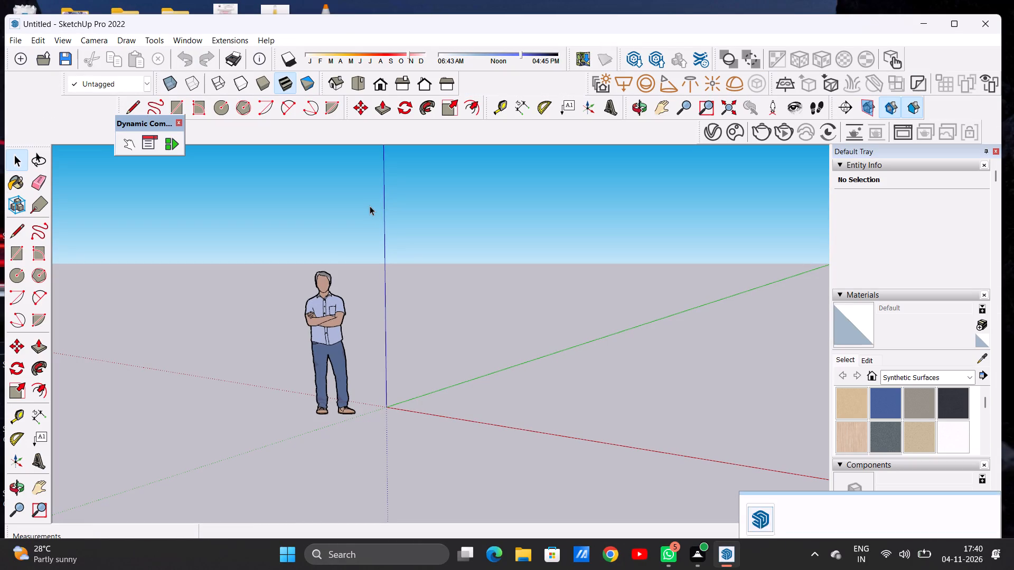
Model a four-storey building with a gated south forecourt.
Switch the model to the standard top view.
left_click(356, 81)
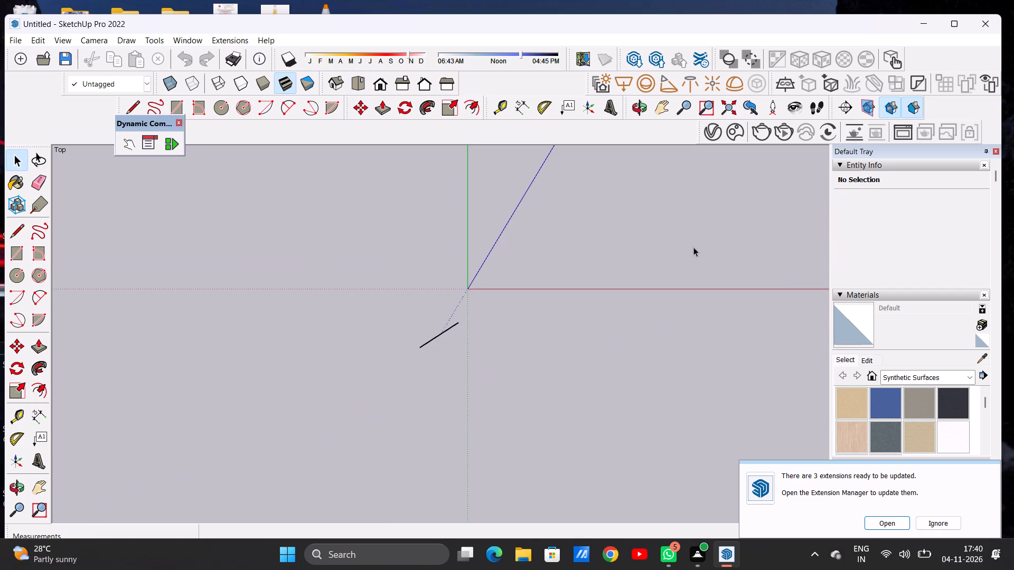
left_click(657, 101)
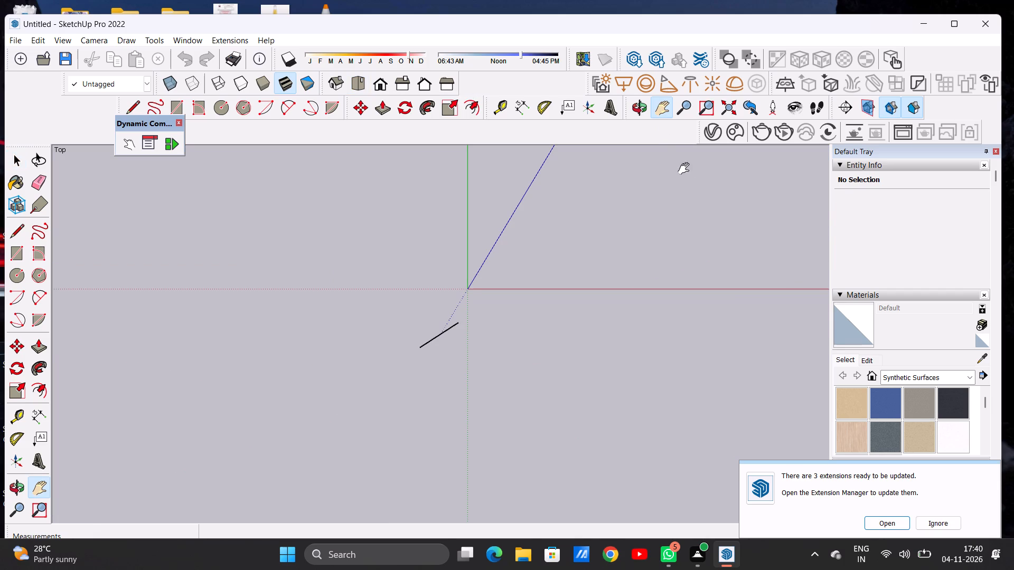
left_click_drag(691, 173, 576, 317)
left_click_drag(623, 277, 479, 348)
left_click_drag(571, 313, 442, 325)
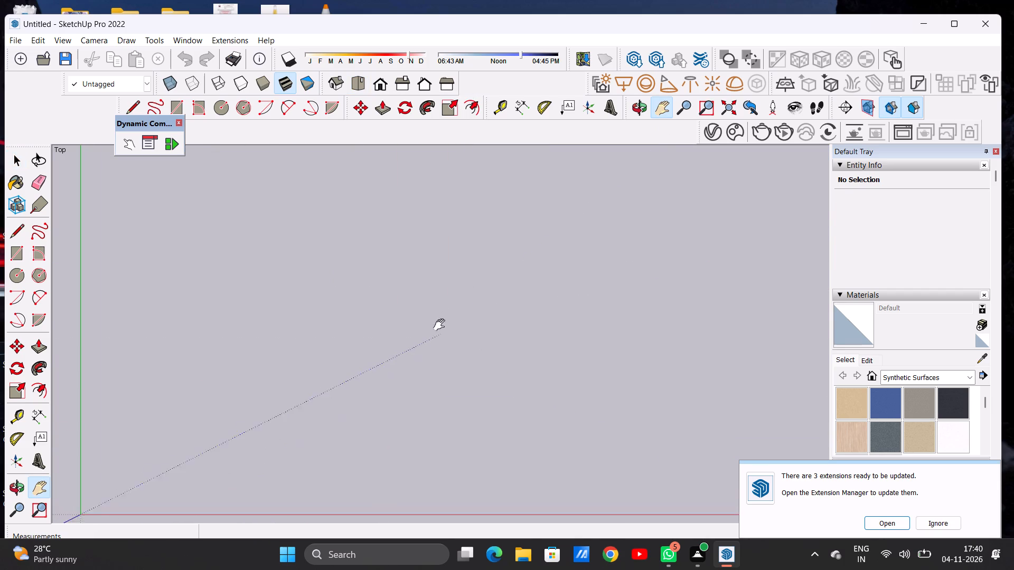
left_click_drag(442, 325, 440, 333)
left_click_drag(518, 325, 493, 309)
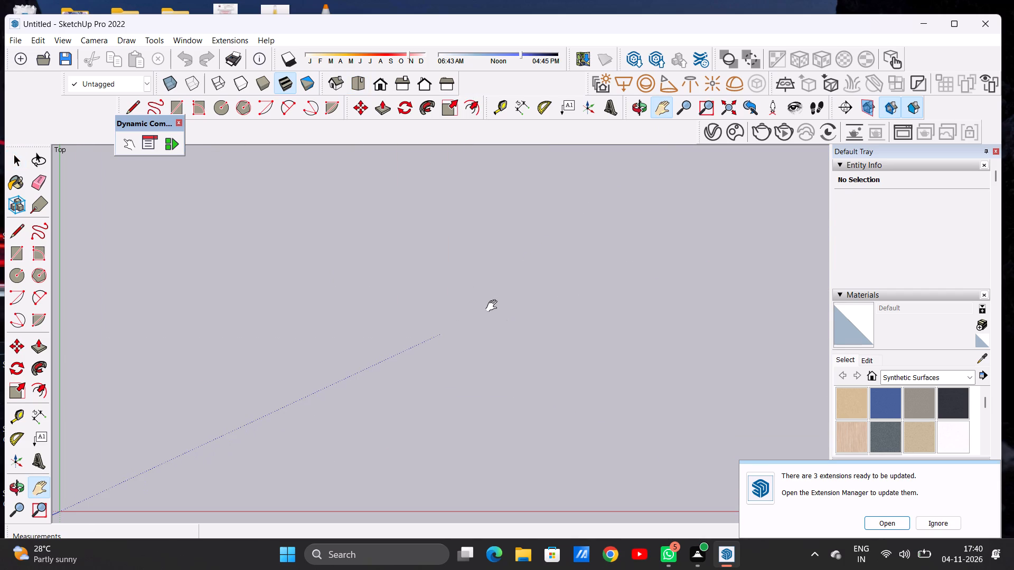
key("space")
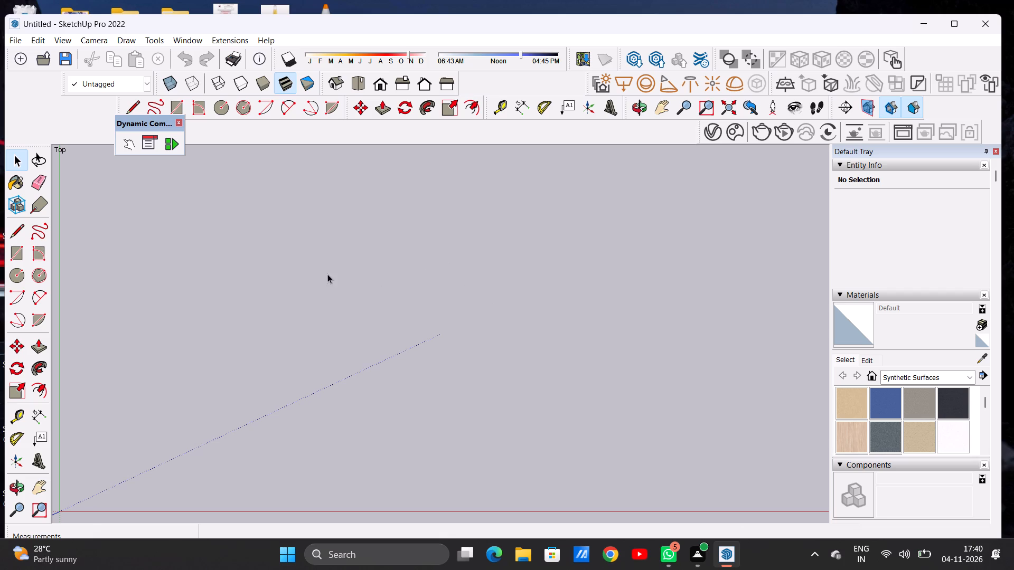
Draw a 30' by 40' rectangle on the ground plane, on the positive side of the red and green axes.
scroll(345, 306, "down", 14)
scroll(360, 316, "down", 8)
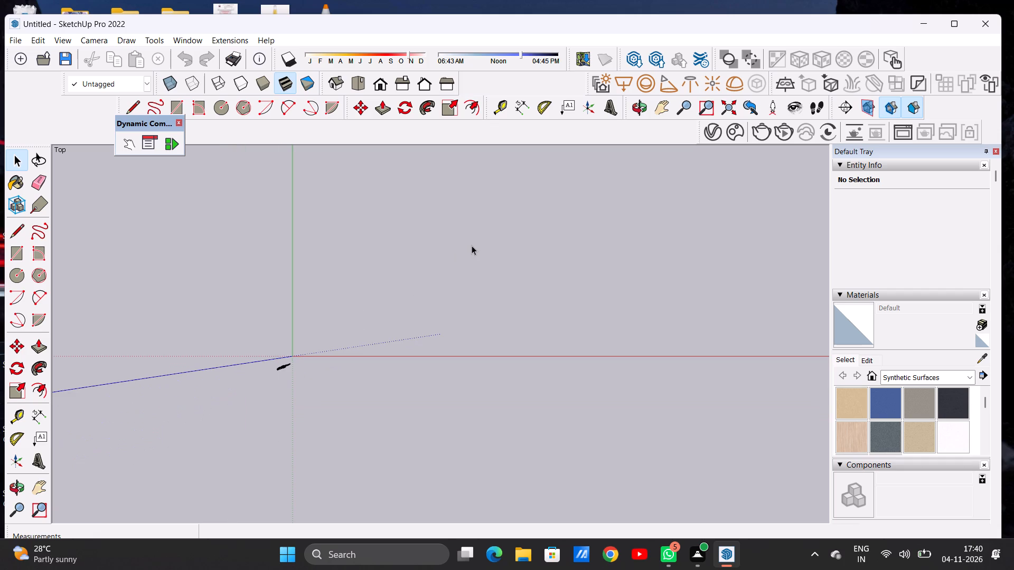
scroll(531, 227, "up", 5)
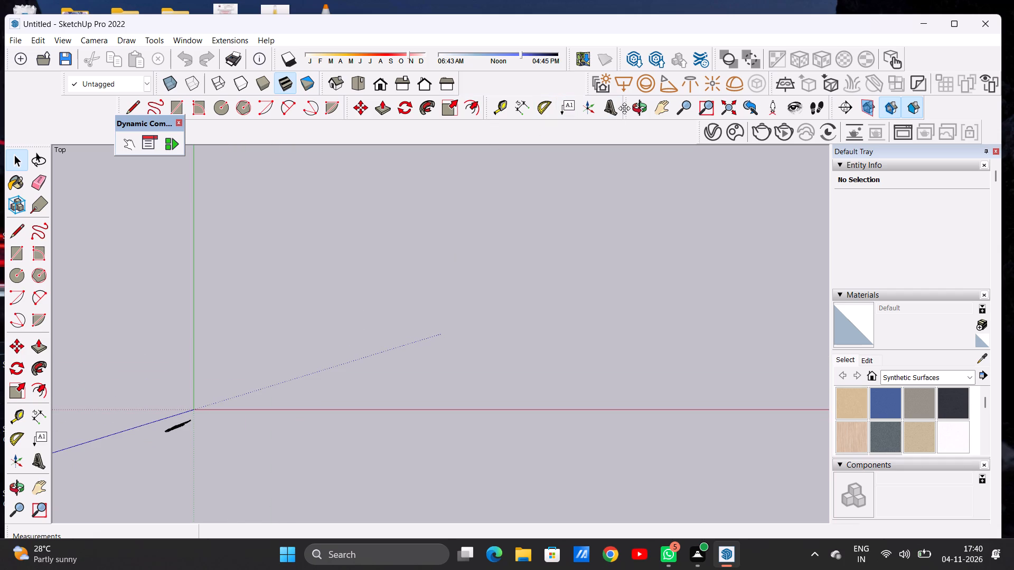
left_click_drag(656, 104, 656, 111)
left_click_drag(716, 284, 556, 370)
left_click_drag(556, 279, 602, 344)
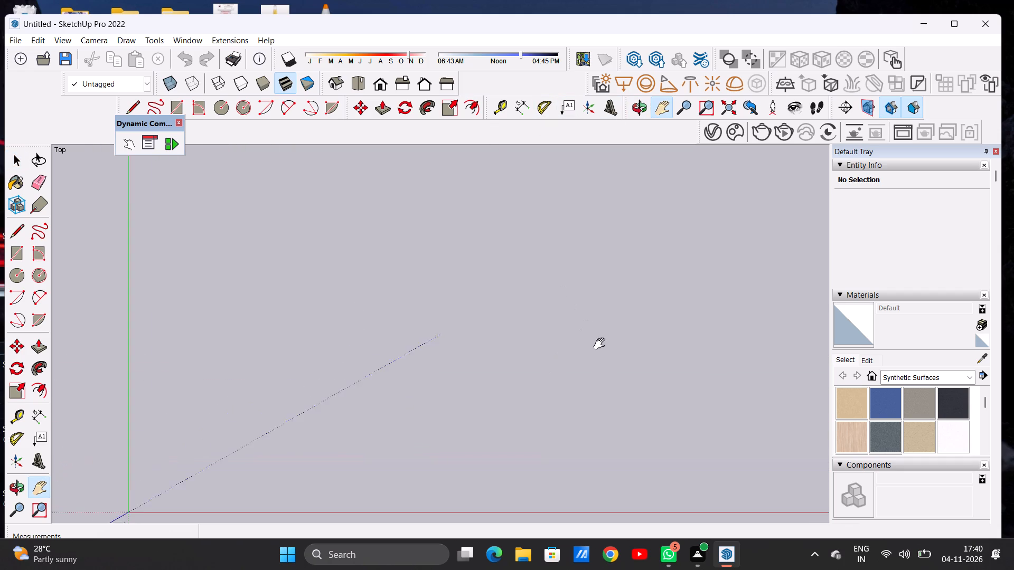
left_click_drag(602, 344, 518, 342)
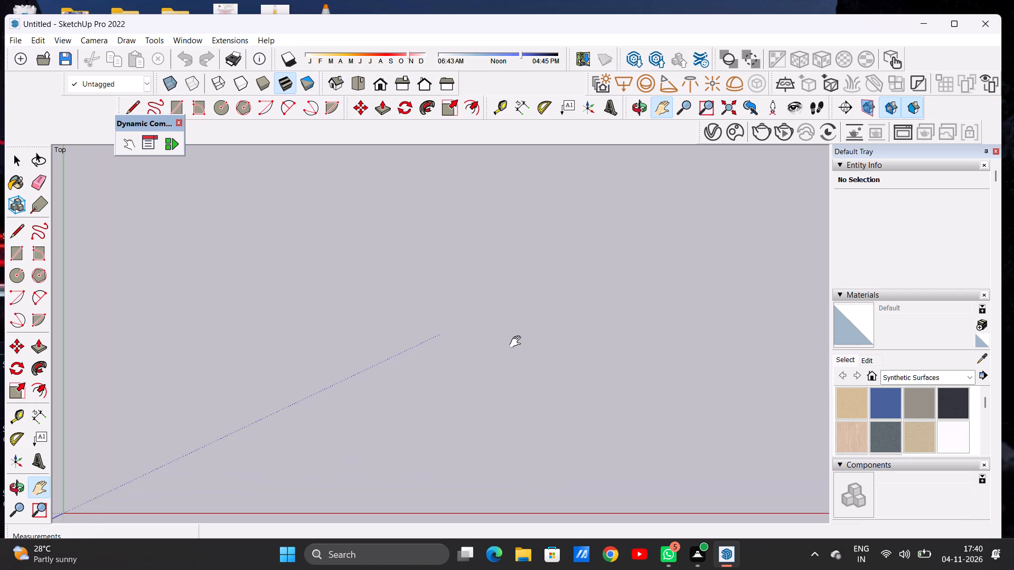
key("space")
type("R")
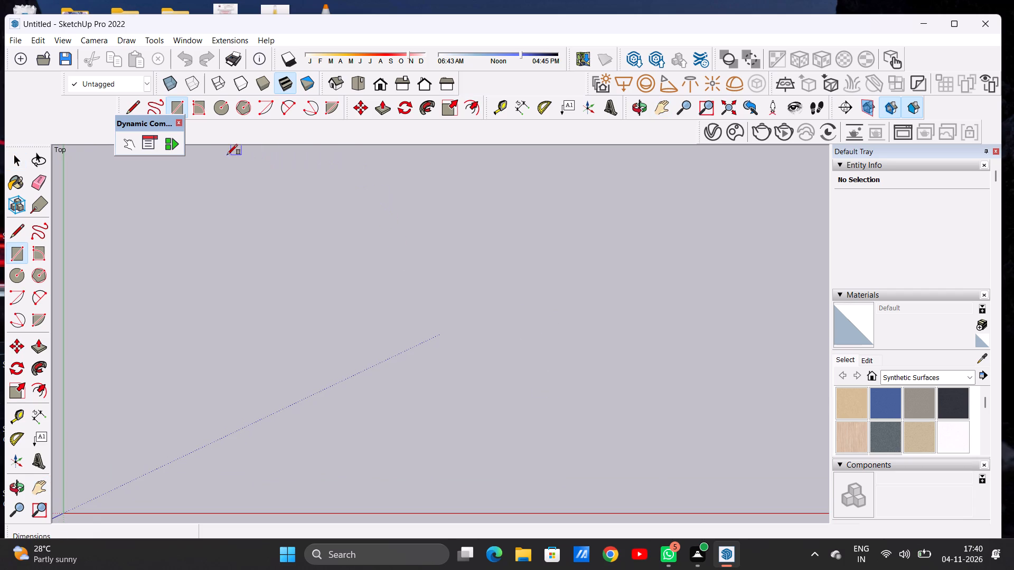
left_click(210, 148)
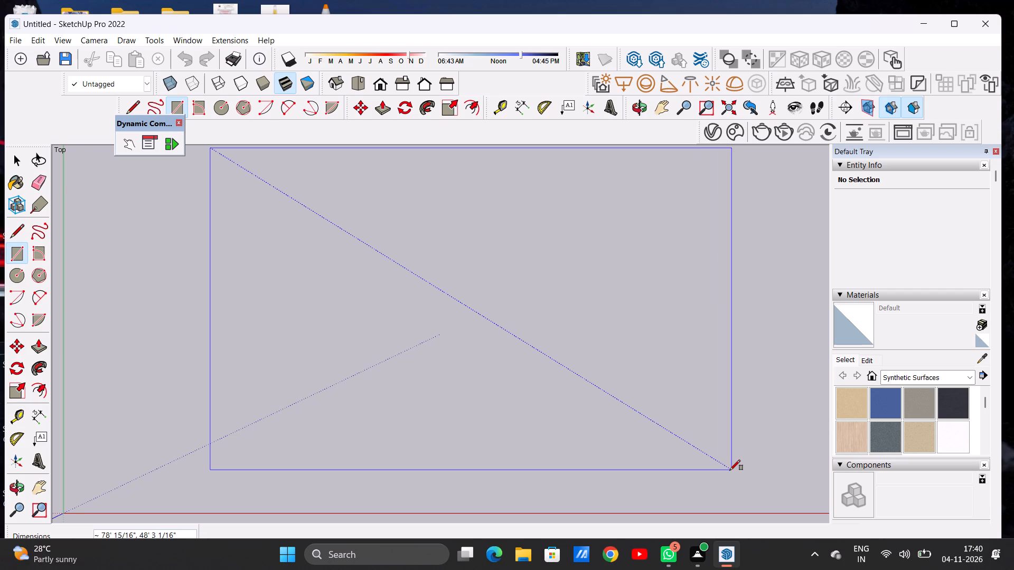
type("30")
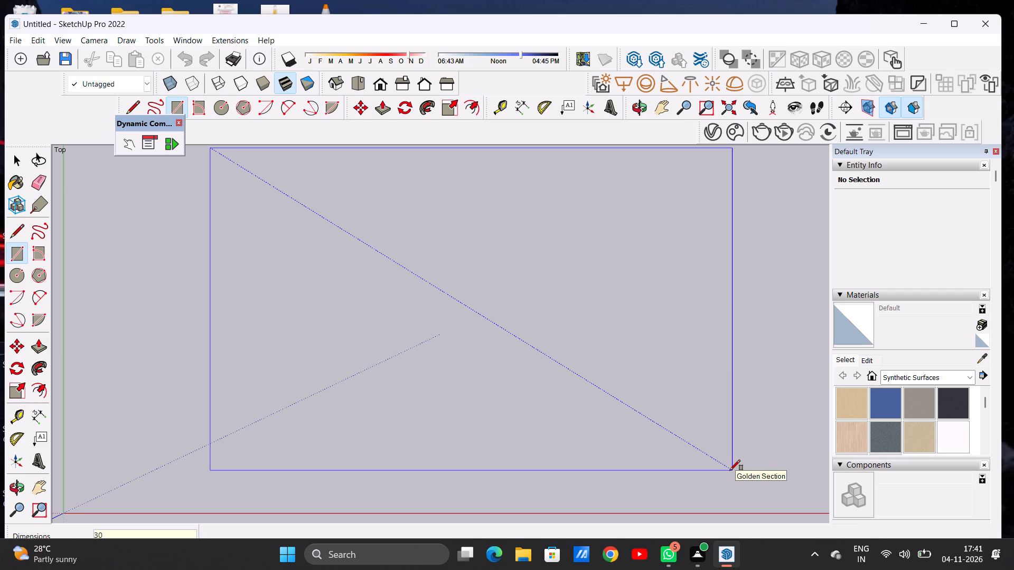
key("apostrophe")
key("comma")
type("40'")
key("Return")
key("space")
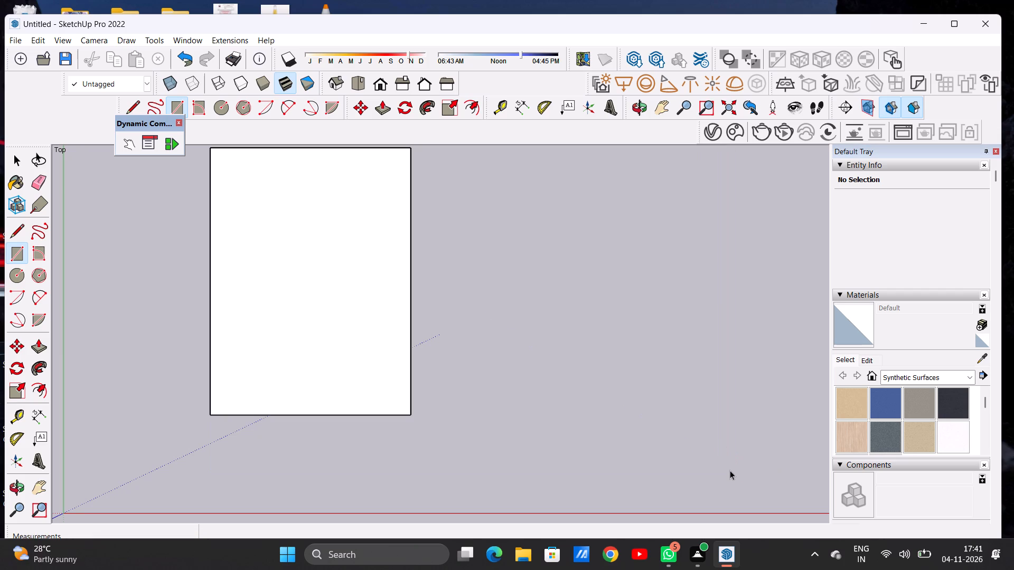
Move the entire rectangle, face and edges, farther from the origin along both the red and green axes.
scroll(450, 460, "down", 6)
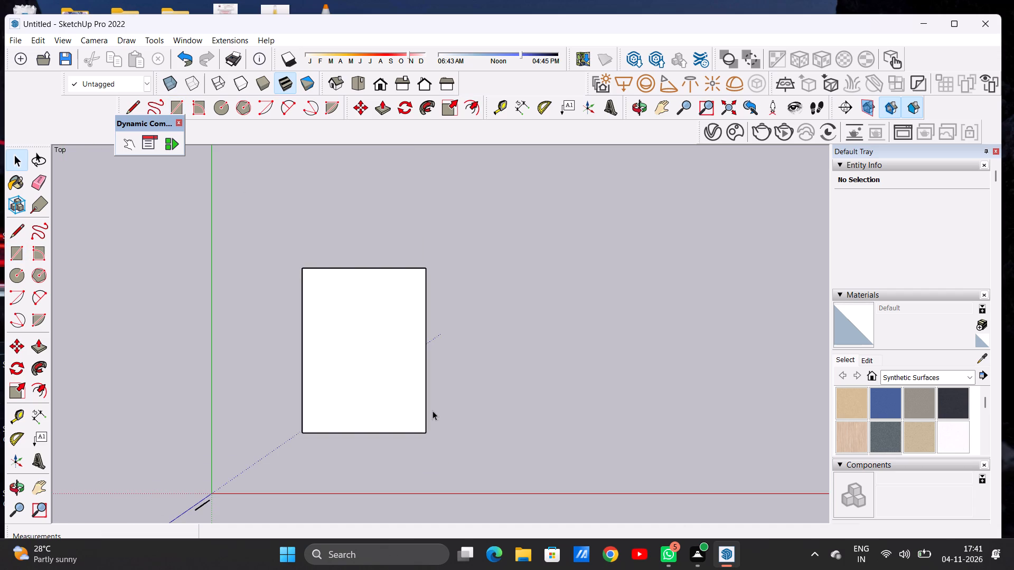
scroll(511, 401, "up", 6)
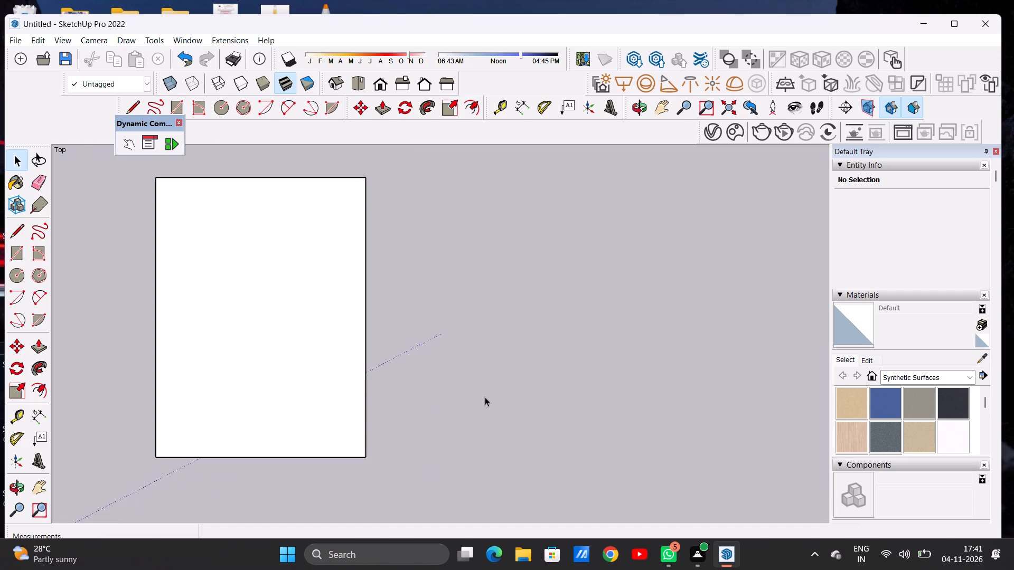
scroll(485, 397, "down", 1)
triple_click(364, 401)
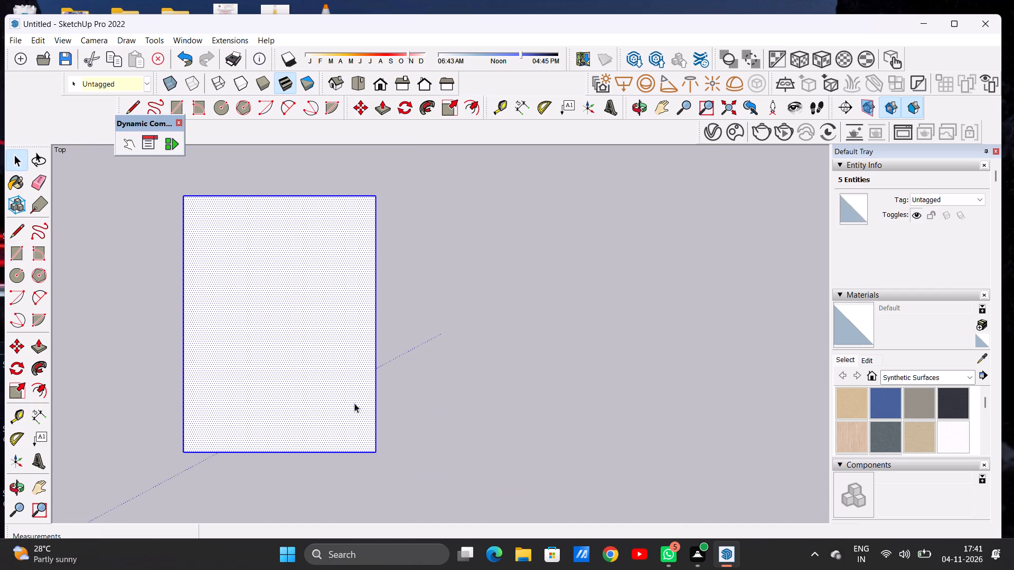
scroll(325, 420, "down", 2)
scroll(325, 420, "up", 1)
scroll(325, 420, "down", 10)
key("m")
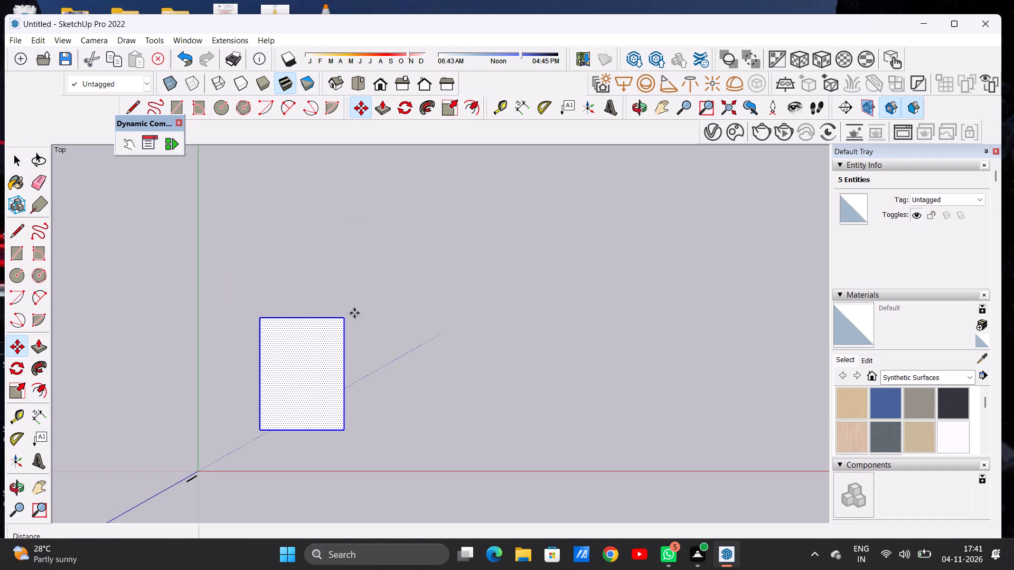
left_click(343, 319)
left_click(564, 251)
key("space")
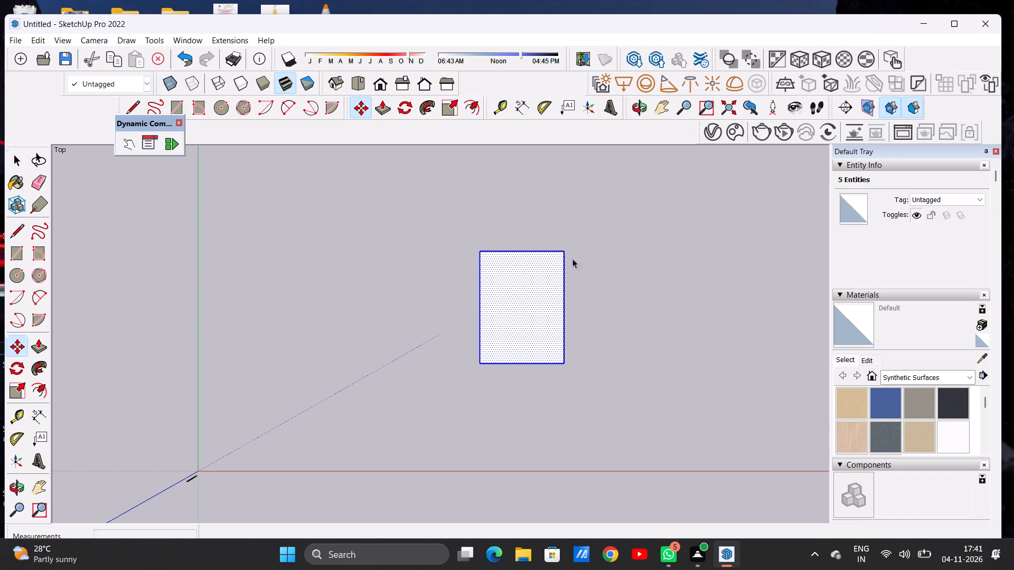
left_click(688, 275)
Rotate the entire rectangle 90° clockwise about its upper-left corner so its long sides run along the red axis.
left_click(654, 102)
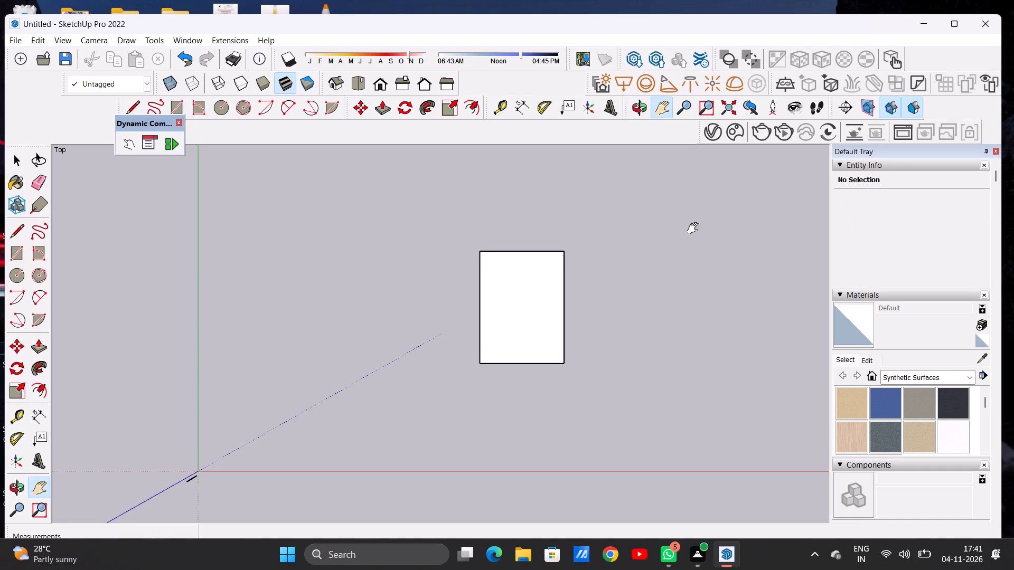
left_click_drag(689, 239, 506, 288)
key("space")
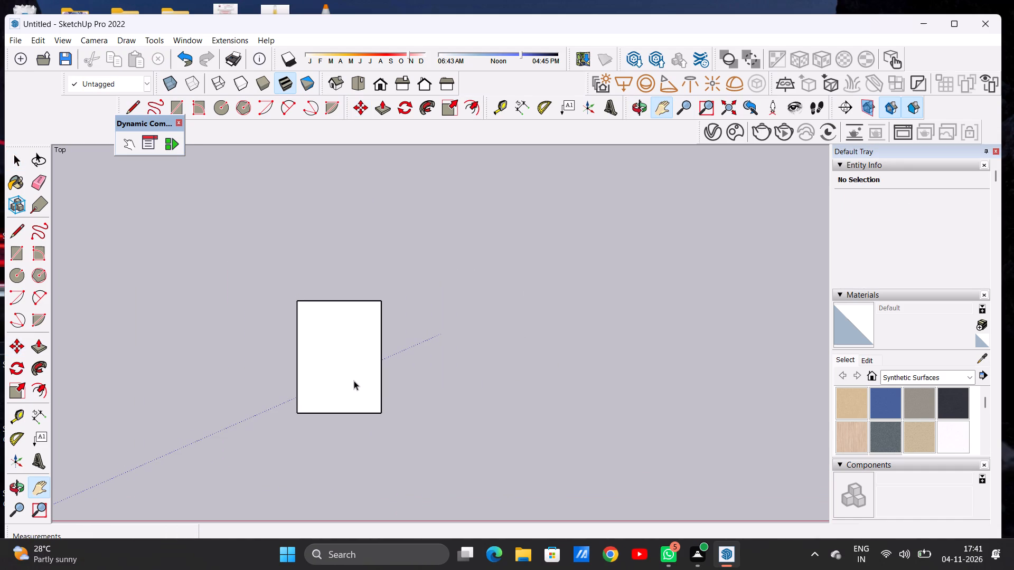
triple_click(354, 381)
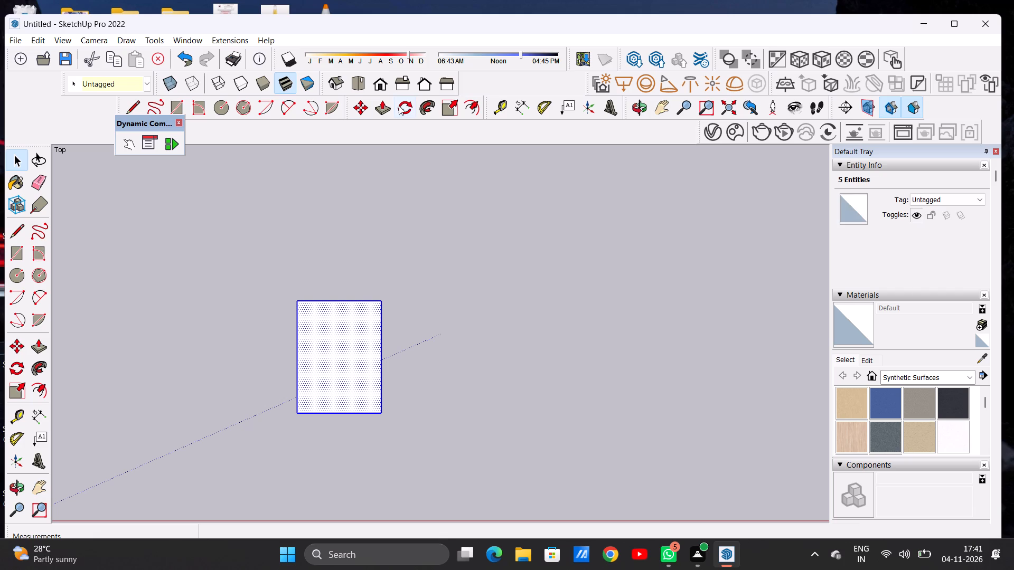
left_click(399, 106)
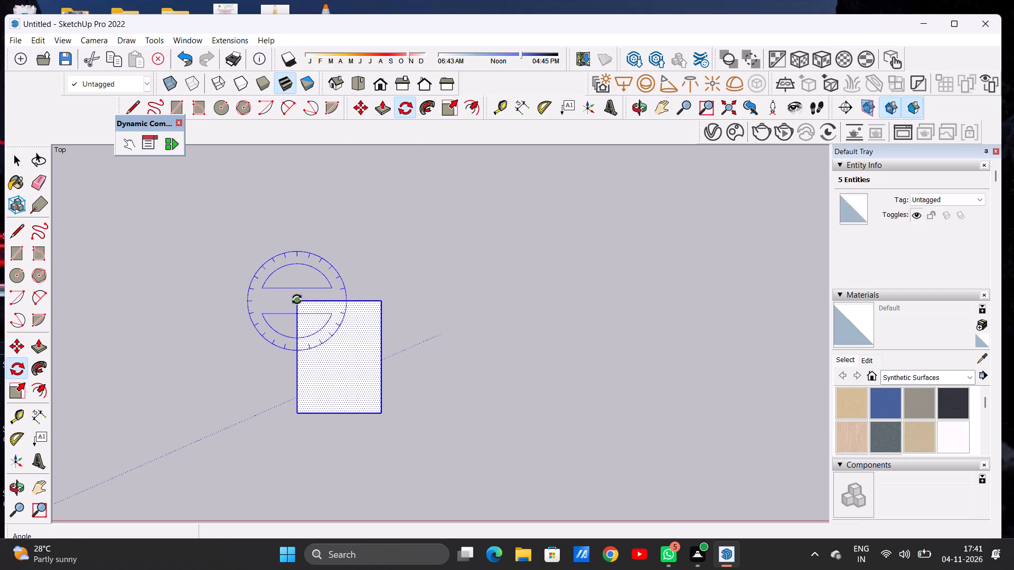
left_click(297, 299)
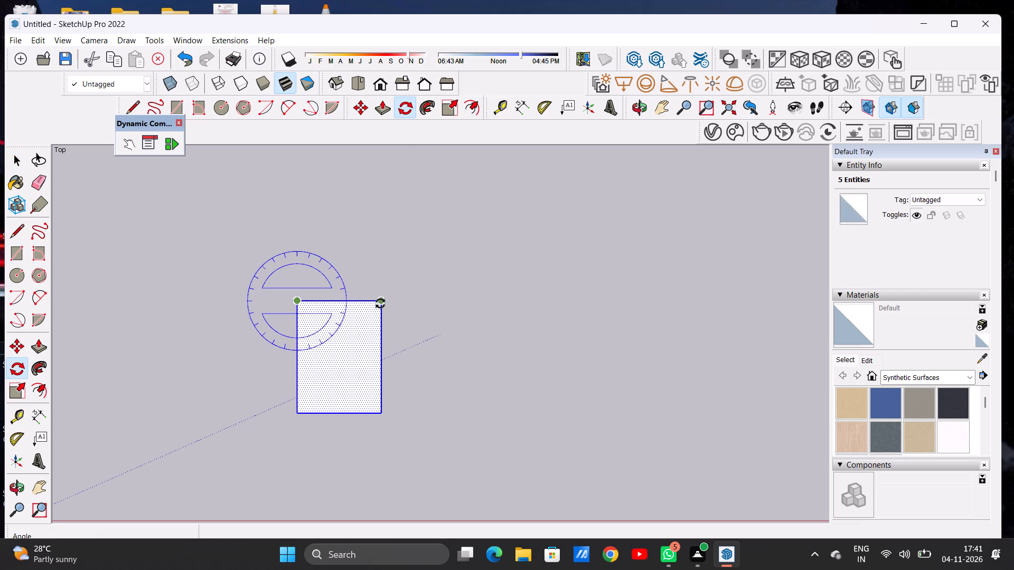
left_click(383, 300)
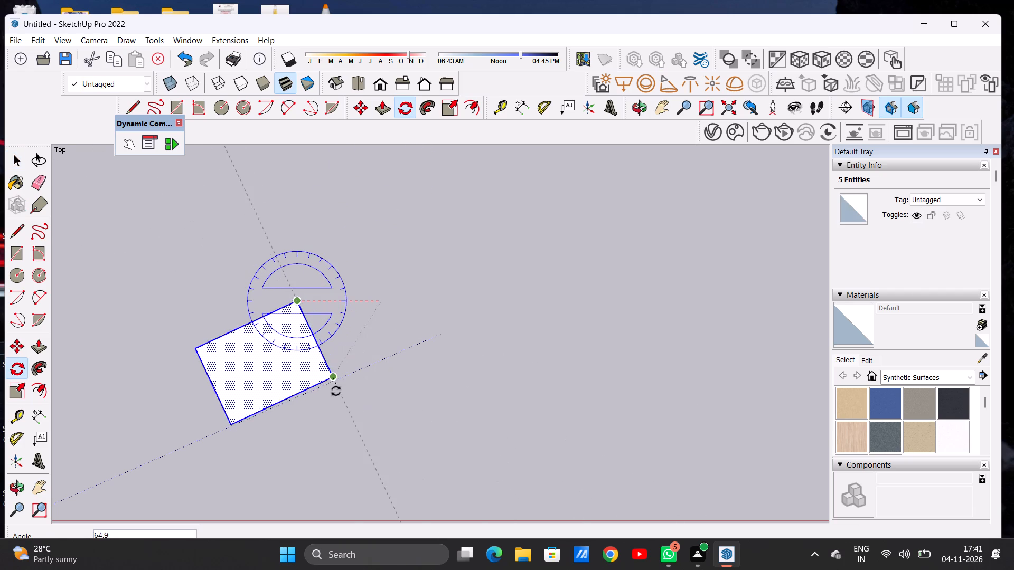
left_click(295, 397)
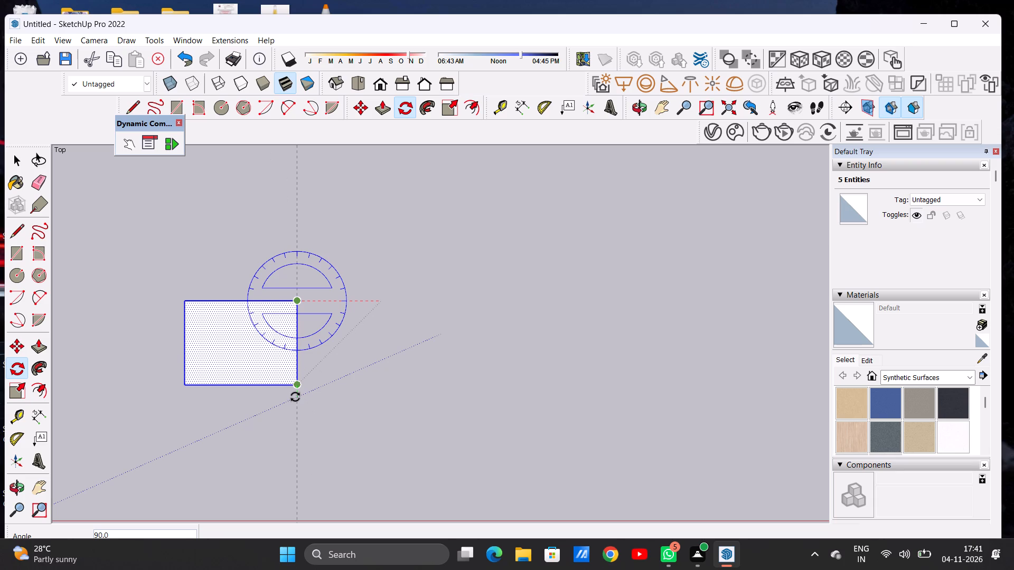
key("space")
left_click_drag(500, 340, 504, 339)
Move the entire rotated rectangle about 124' farther from the origin, mostly along the red axis.
scroll(579, 335, "down", 5)
scroll(591, 336, "up", 1)
scroll(594, 336, "down", 7)
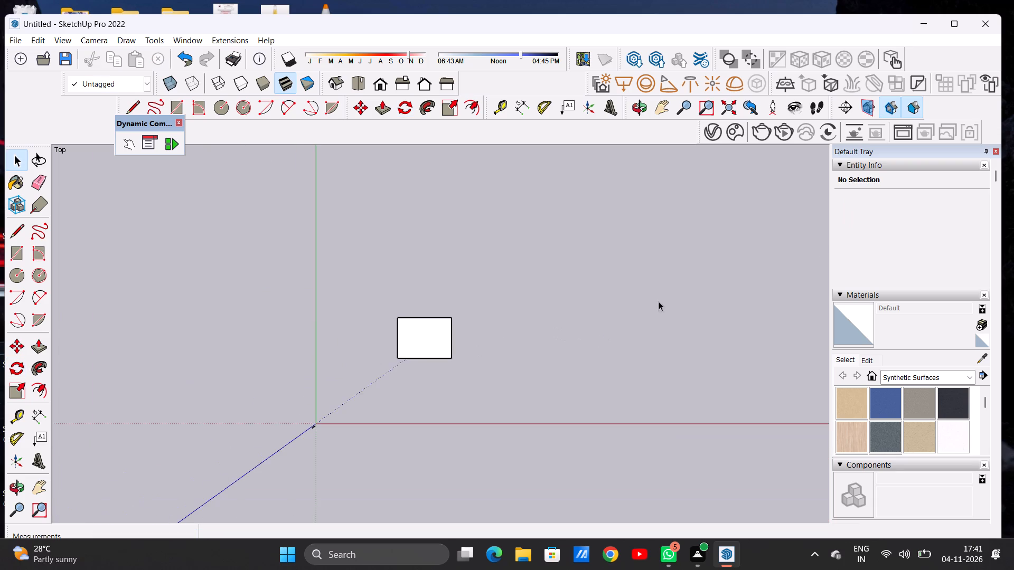
scroll(814, 254, "up", 6)
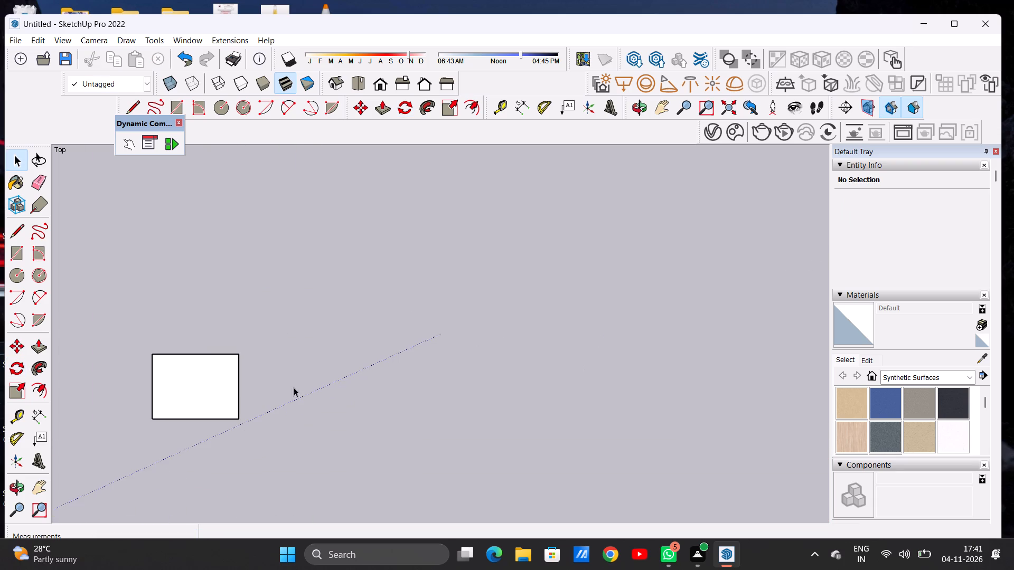
triple_click(214, 399)
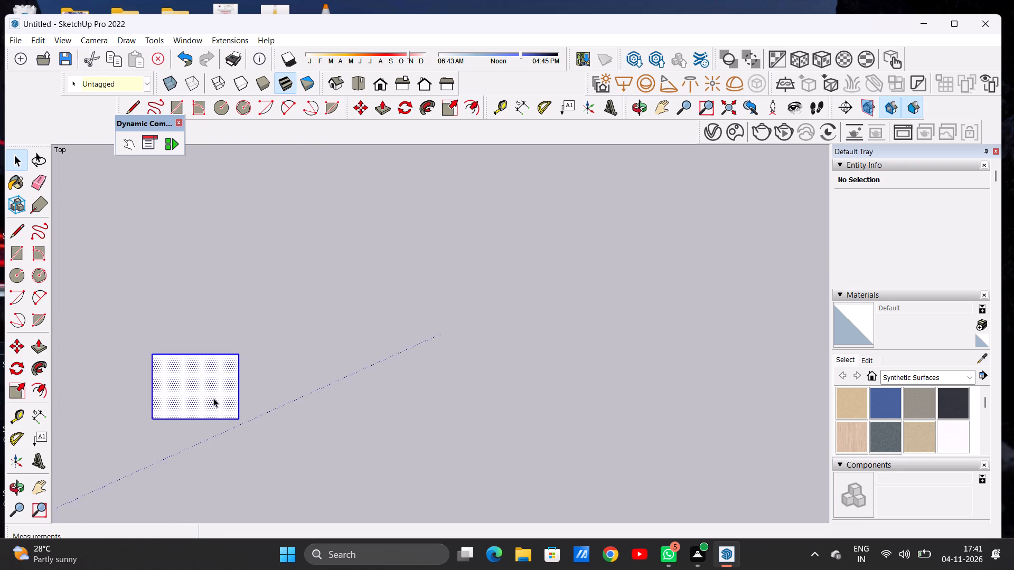
key("m")
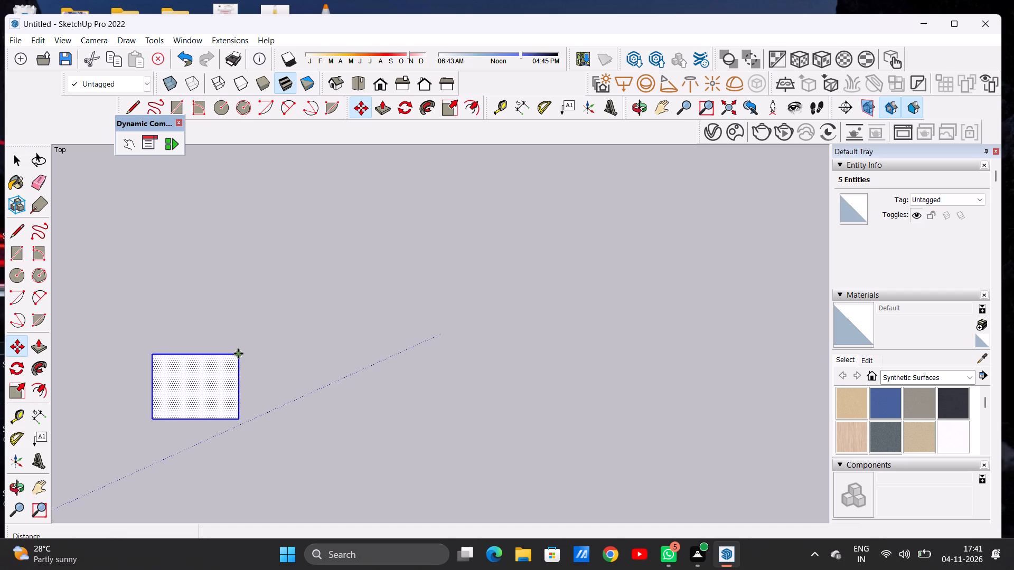
left_click(238, 354)
left_click(502, 303)
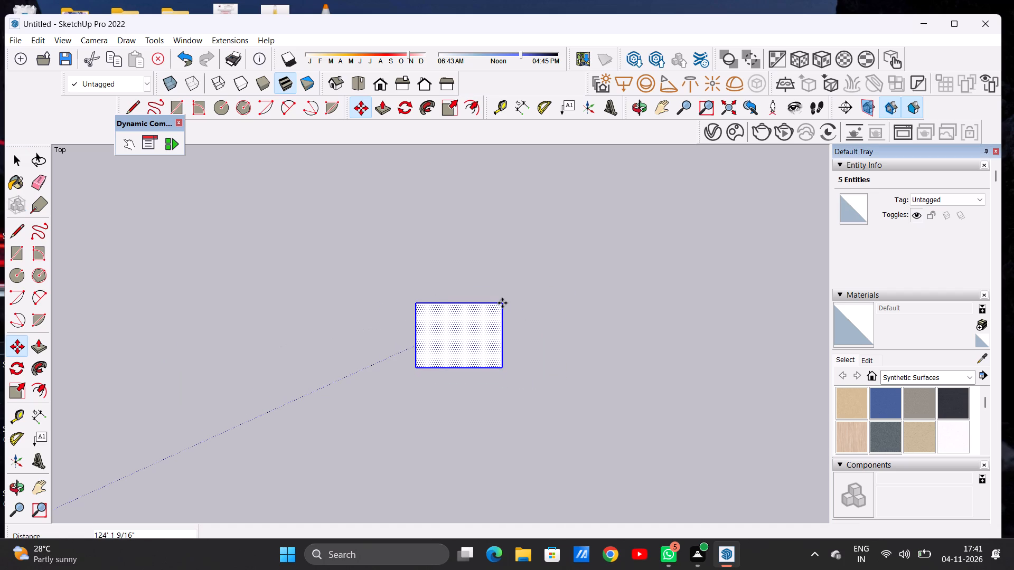
key("space")
left_click(641, 307)
Check the lengths of the rectangle's upper long edge and right short edge with the Dimension tool.
scroll(500, 310, "up", 6)
scroll(578, 319, "up", 1)
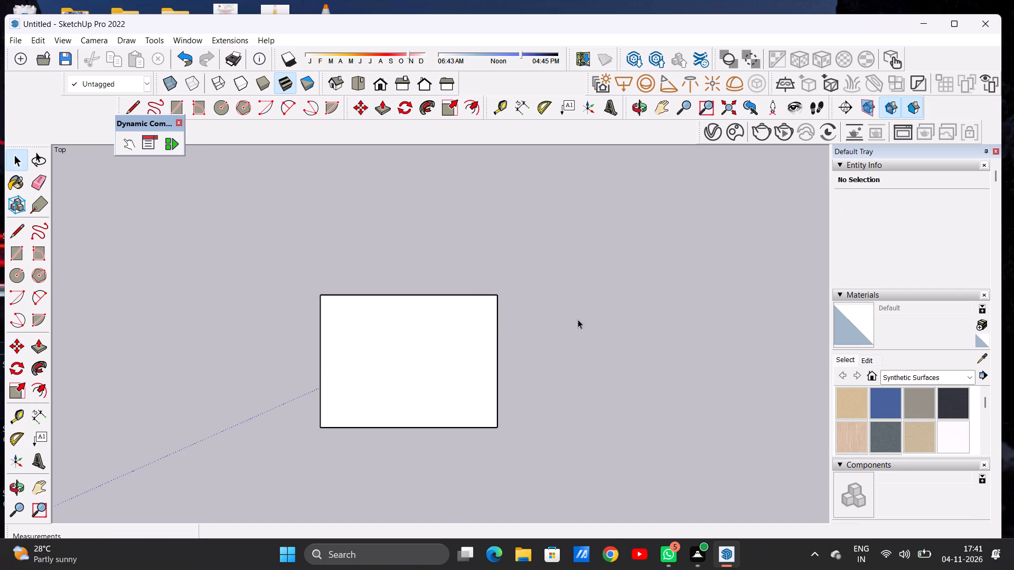
scroll(578, 319, "up", 3)
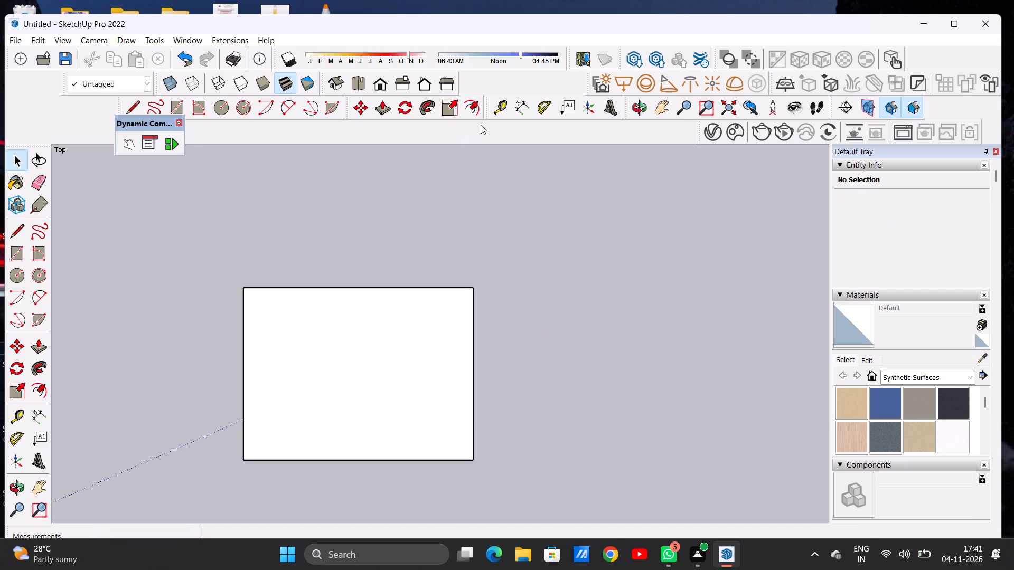
left_click(519, 106)
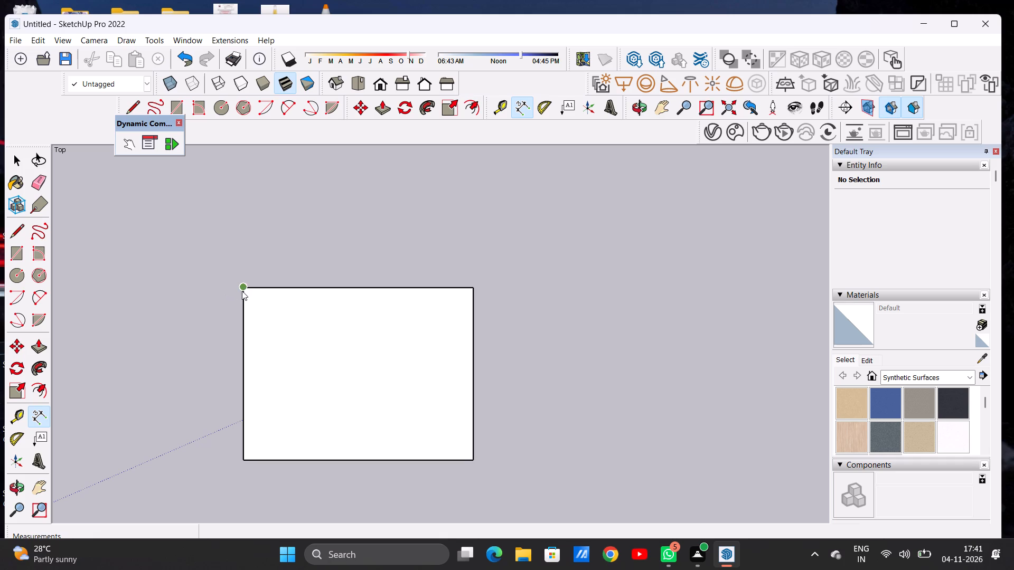
left_click(245, 291)
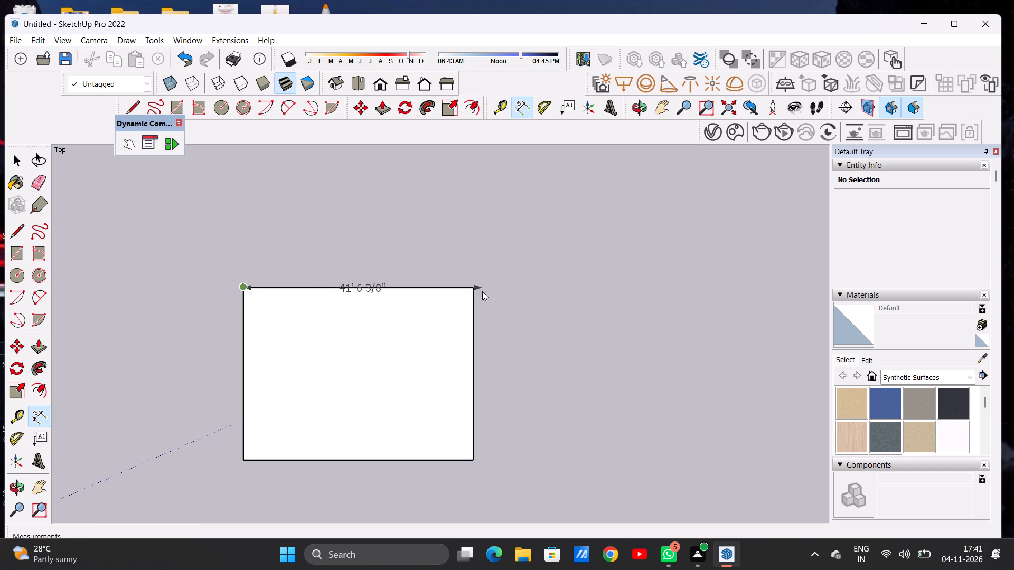
key("space")
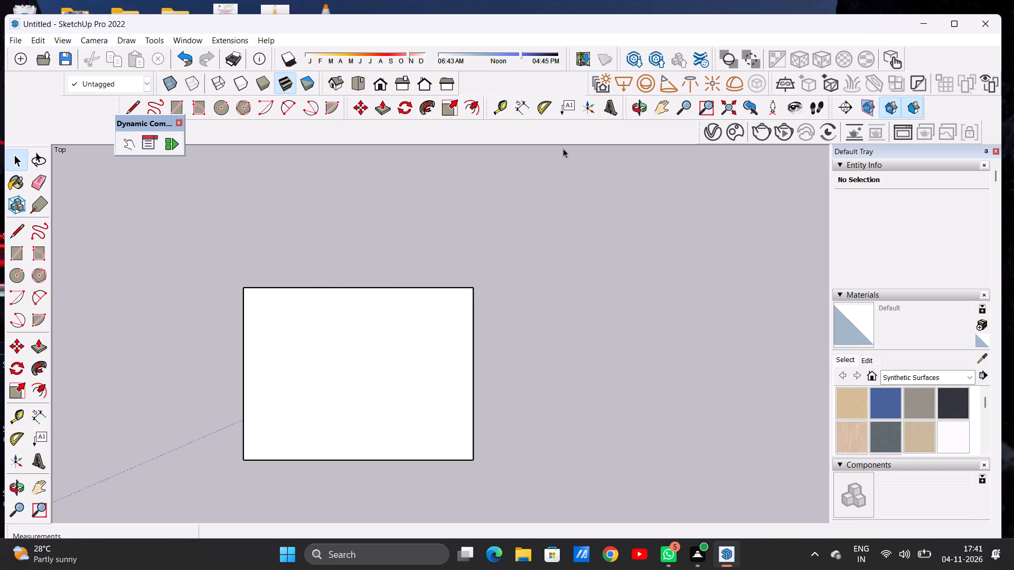
left_click(520, 109)
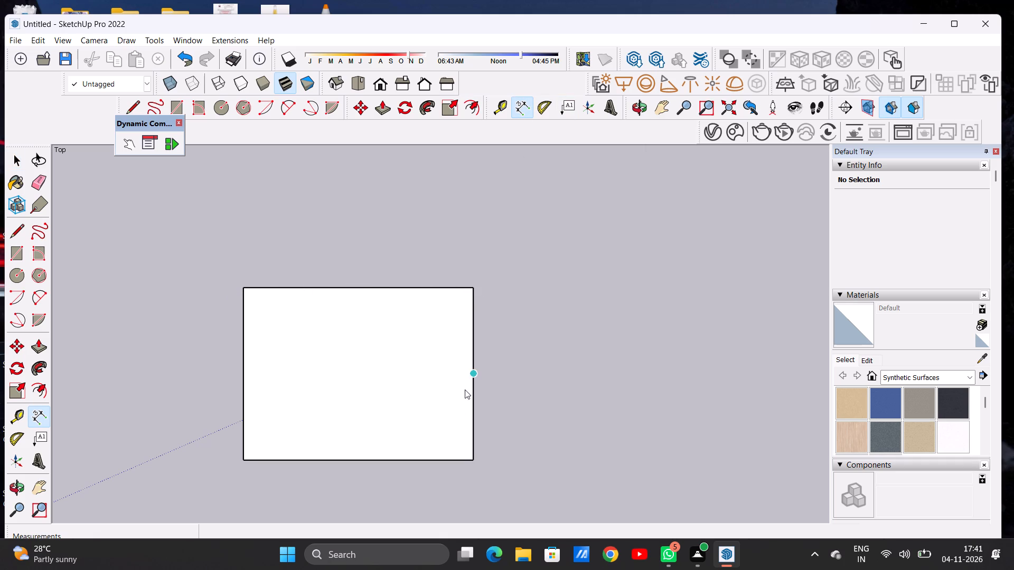
left_click(471, 462)
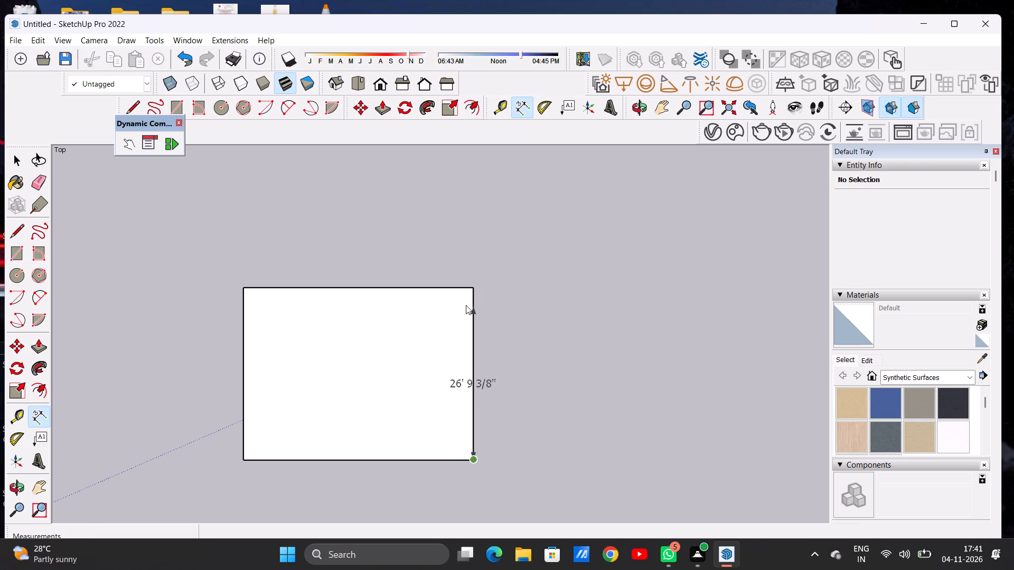
key("space")
left_click(520, 347)
Draw an adjoining rectangle about 30' by 18' 6" outward from the base rectangle's right short edge.
key("r")
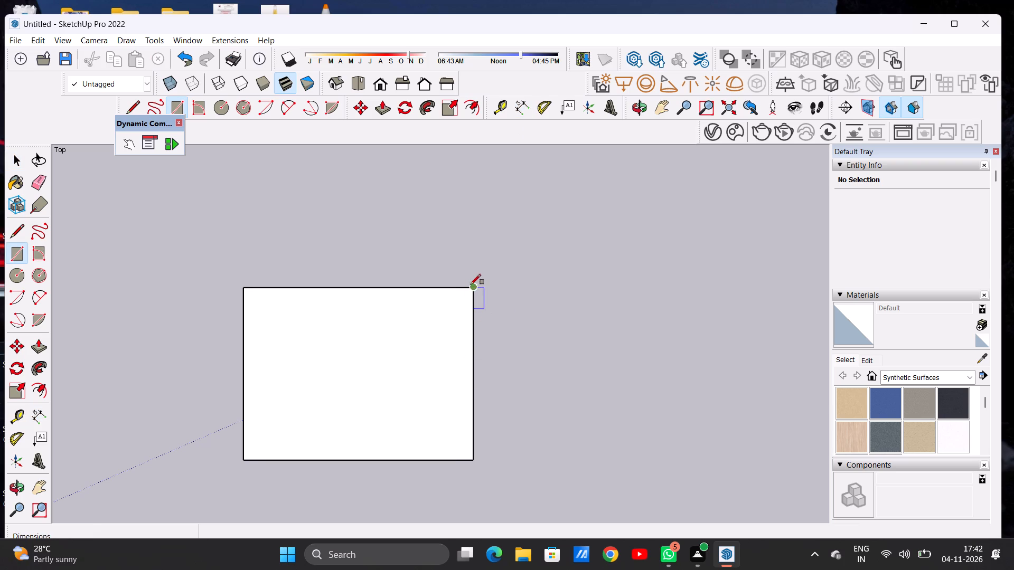
left_click(475, 287)
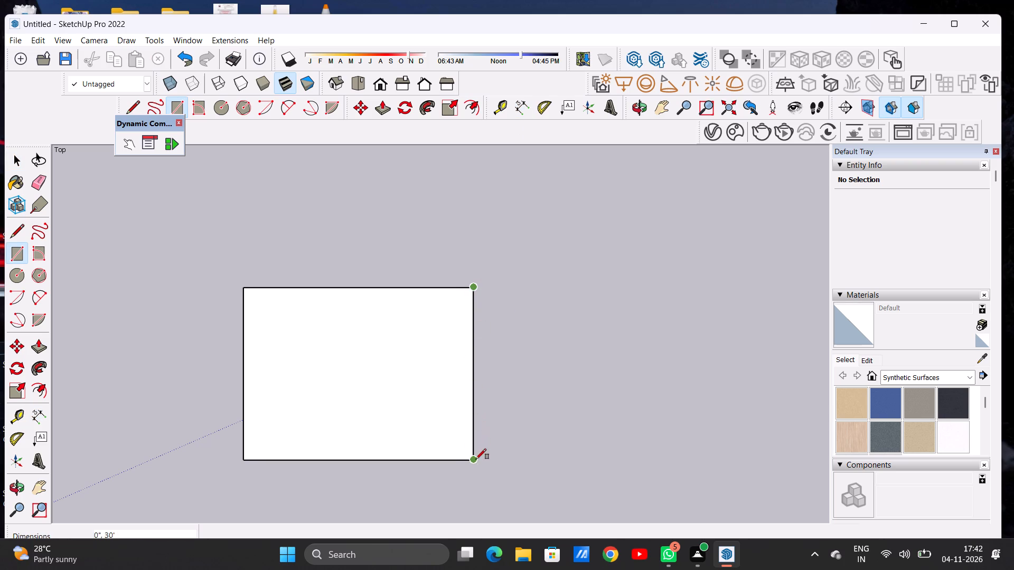
left_click(476, 459)
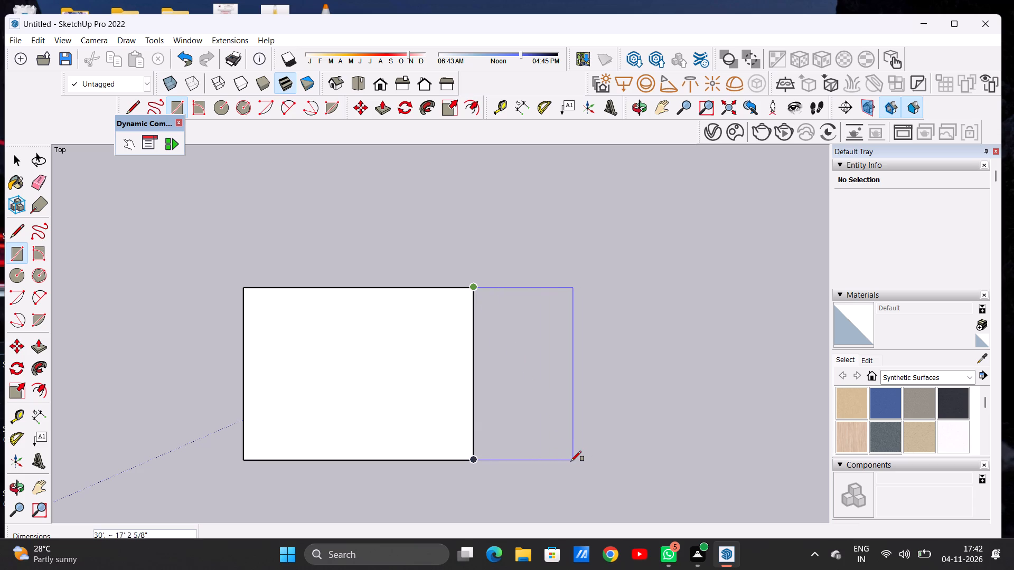
left_click(581, 466)
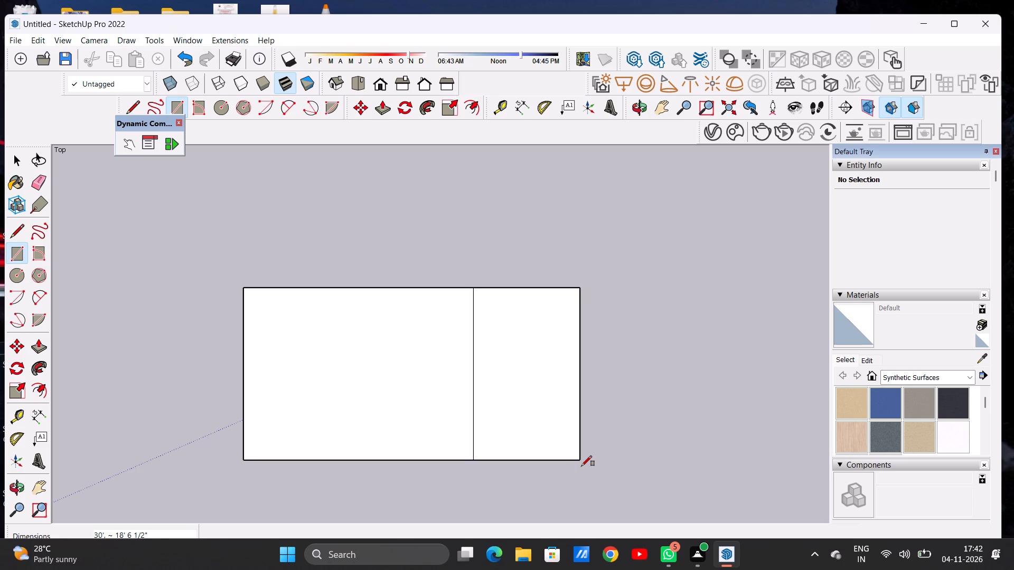
key("space")
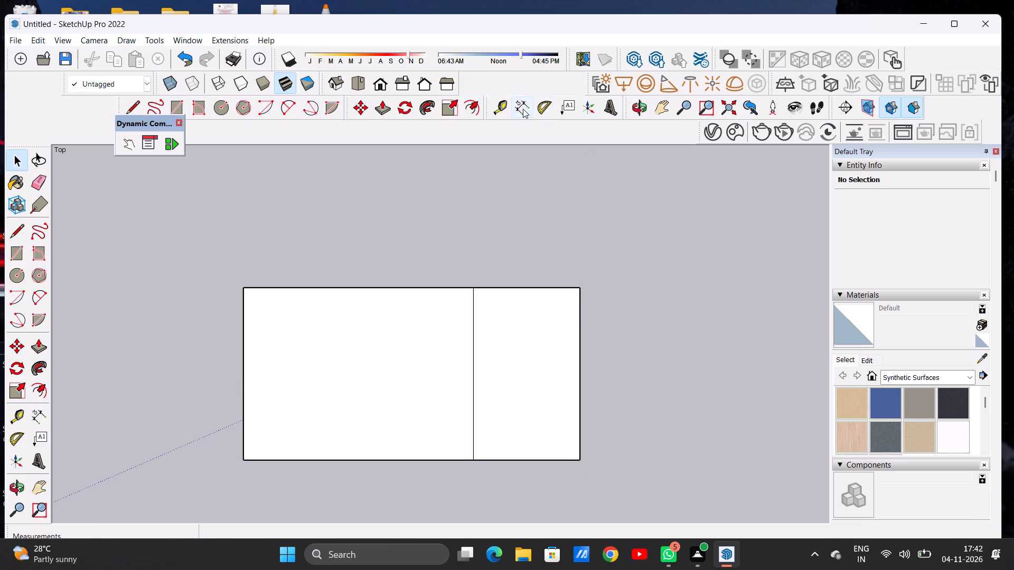
Check the combined length of the two rectangles' upper edge with the Dimension tool.
left_click(523, 109)
left_click(242, 287)
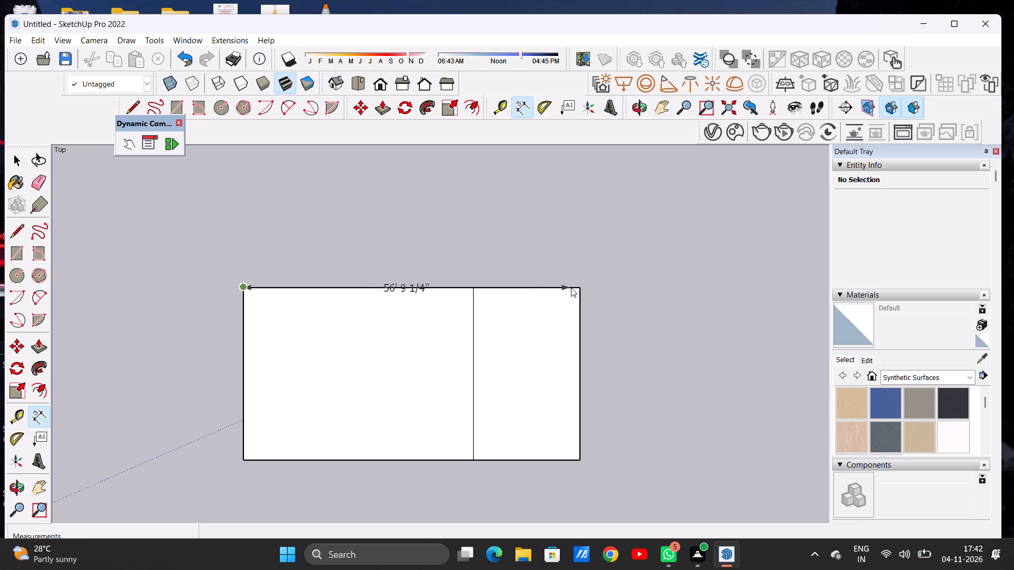
key("space")
Erase the dividing edge between the two rectangles so they merge into one face.
scroll(370, 360, "down", 5)
scroll(422, 367, "up", 1)
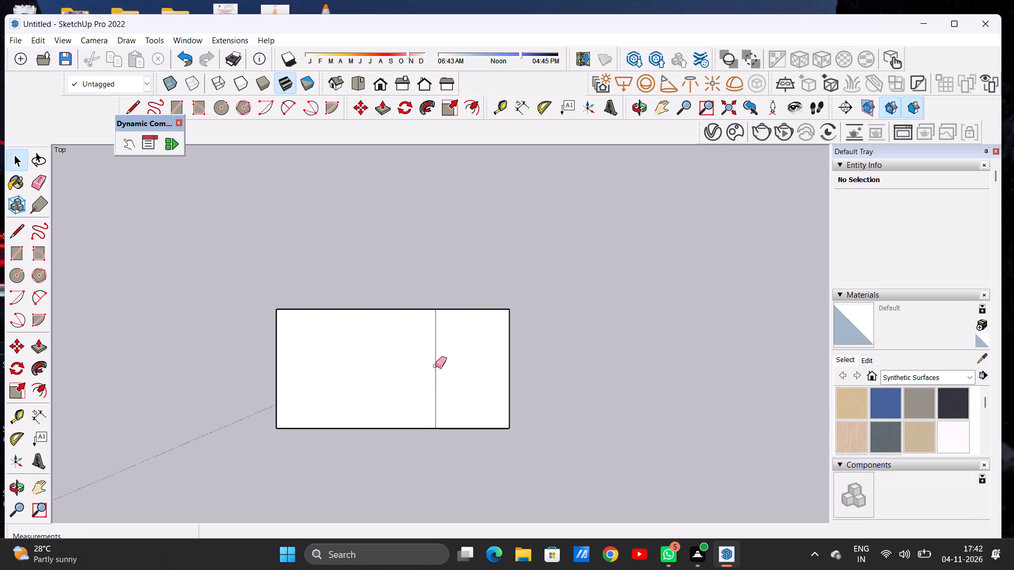
key("e")
left_click_drag(444, 367, 425, 376)
scroll(473, 380, "down", 3)
scroll(474, 381, "up", 1)
scroll(474, 381, "down", 2)
key("space")
Push/Pull the merged rectangular face upward by 9" to form a base slab.
scroll(490, 386, "down", 1)
scroll(490, 386, "up", 3)
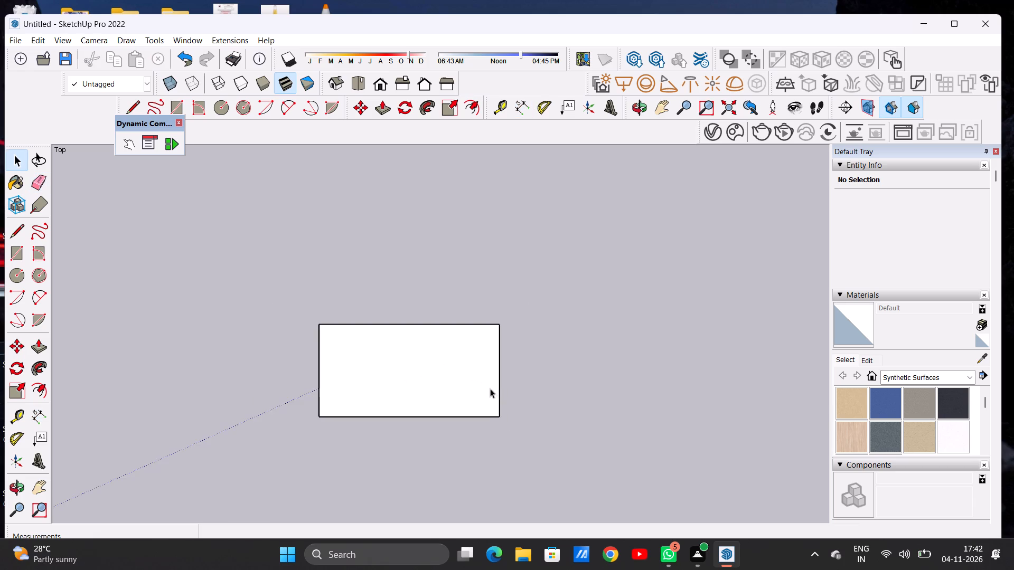
key("o")
left_click_drag(471, 438, 468, 338)
left_click_drag(466, 397, 500, 340)
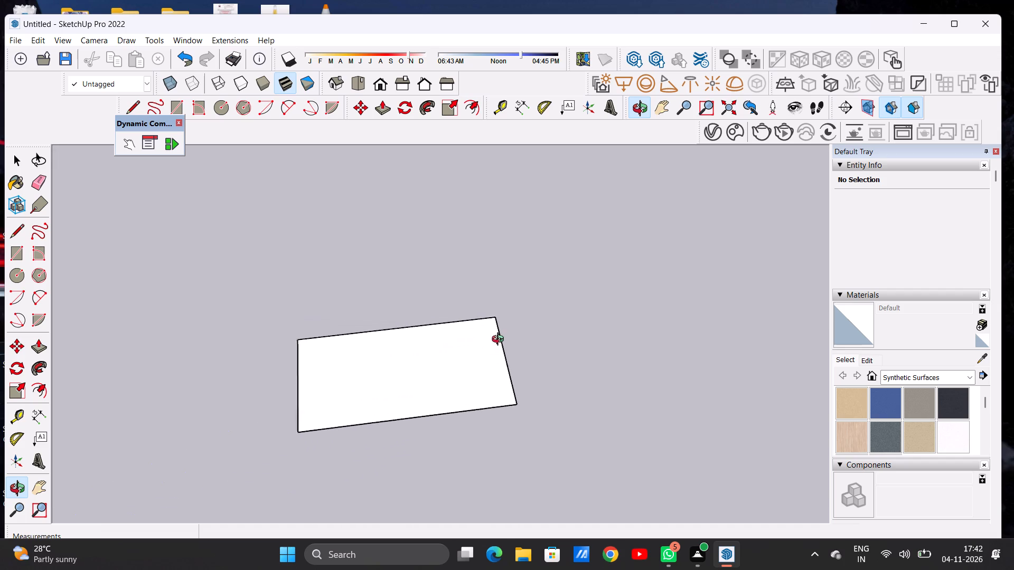
left_click_drag(500, 340, 458, 325)
left_click_drag(458, 325, 478, 368)
scroll(539, 377, "up", 1)
scroll(579, 380, "down", 5)
scroll(499, 420, "up", 1)
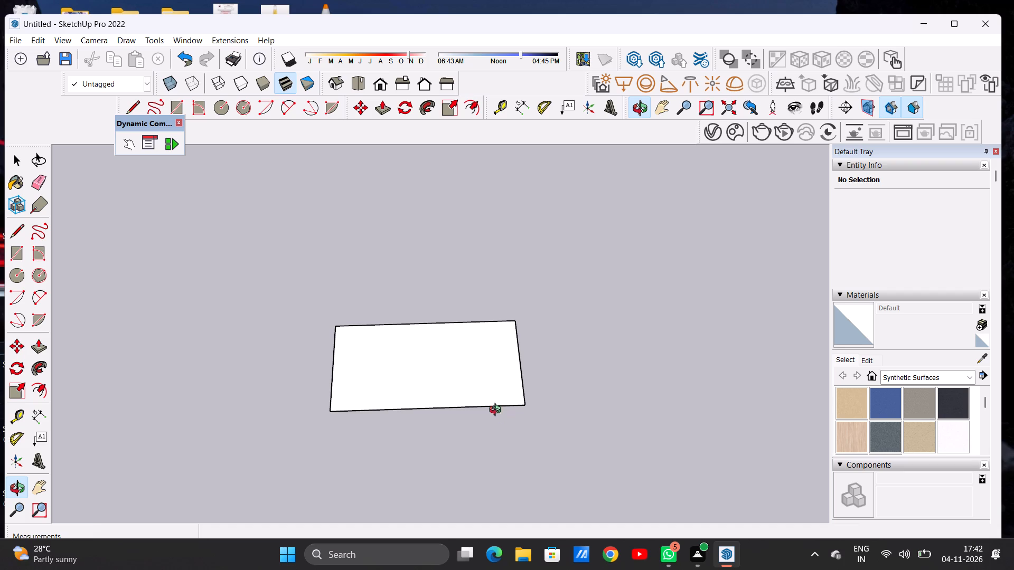
scroll(493, 377, "down", 6)
scroll(501, 393, "up", 8)
key("space")
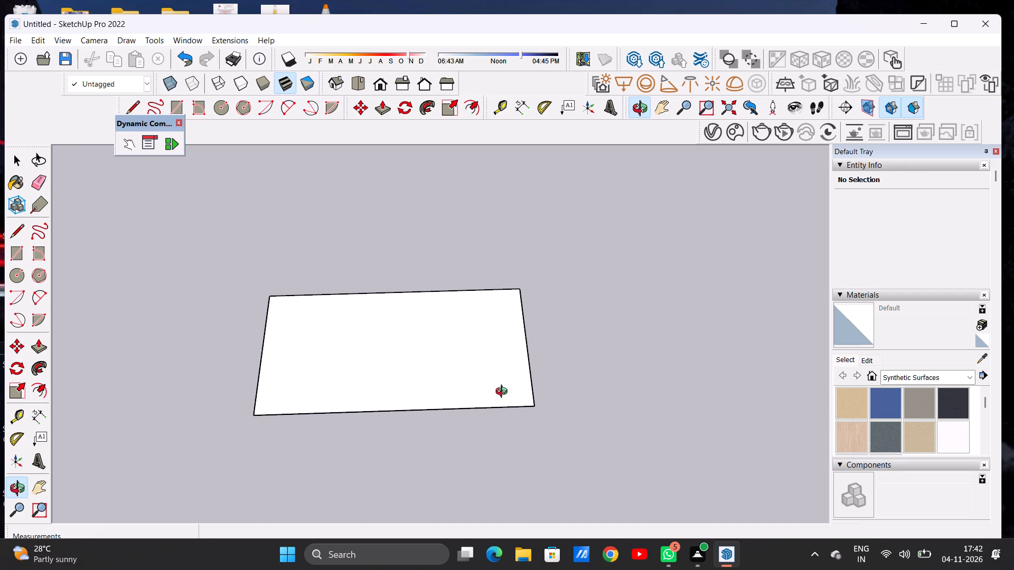
key("p")
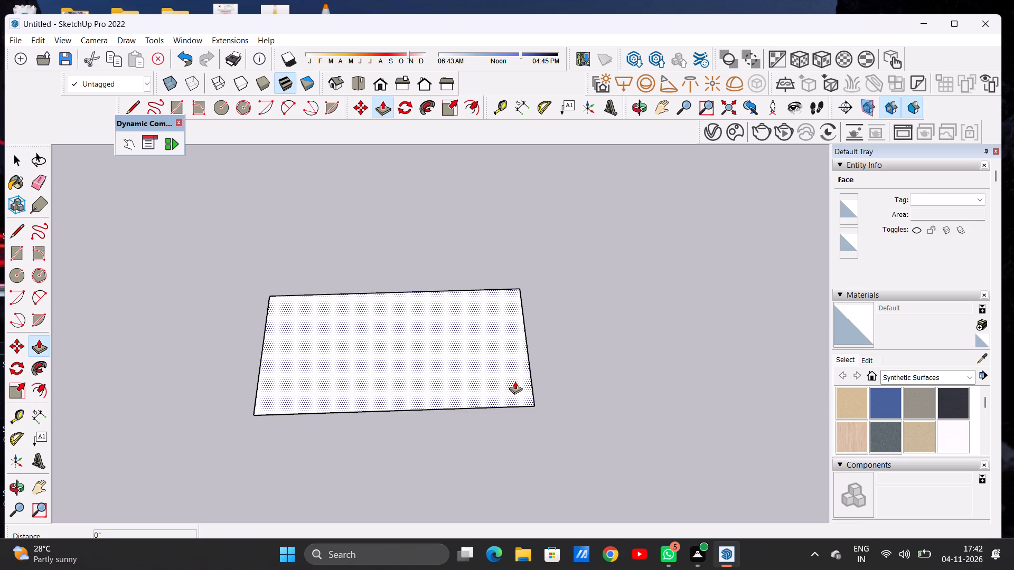
left_click(515, 381)
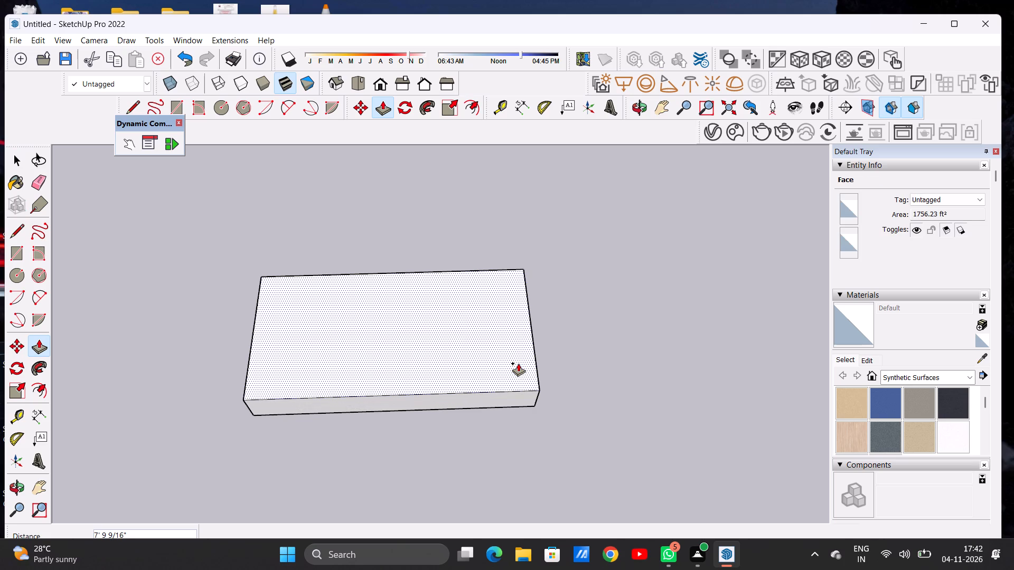
key("9")
key("shift+quotedbl")
key("Return")
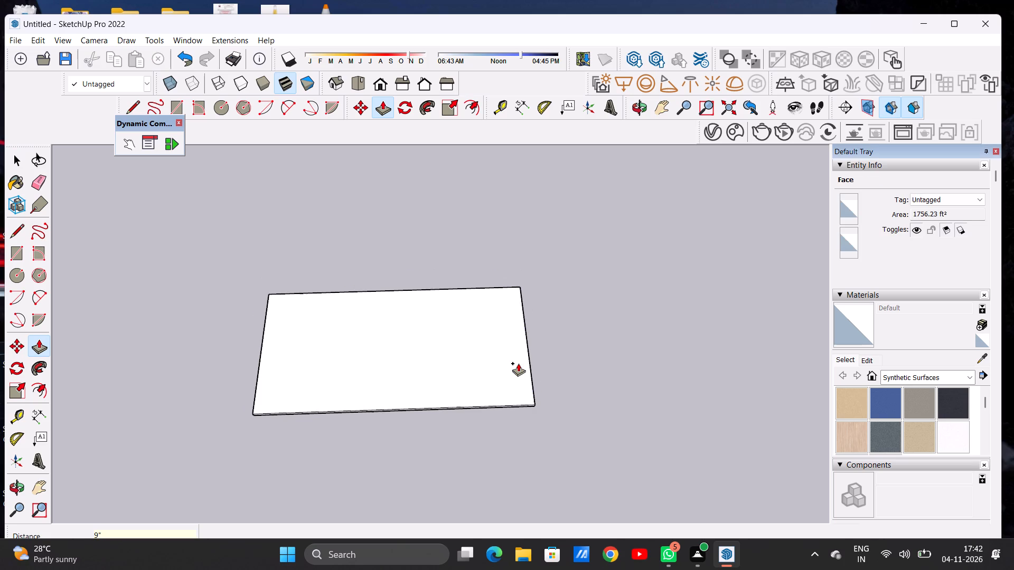
key("space")
Examine the slab's thickness, top face and underside from several angles, and return to the top view.
key("o")
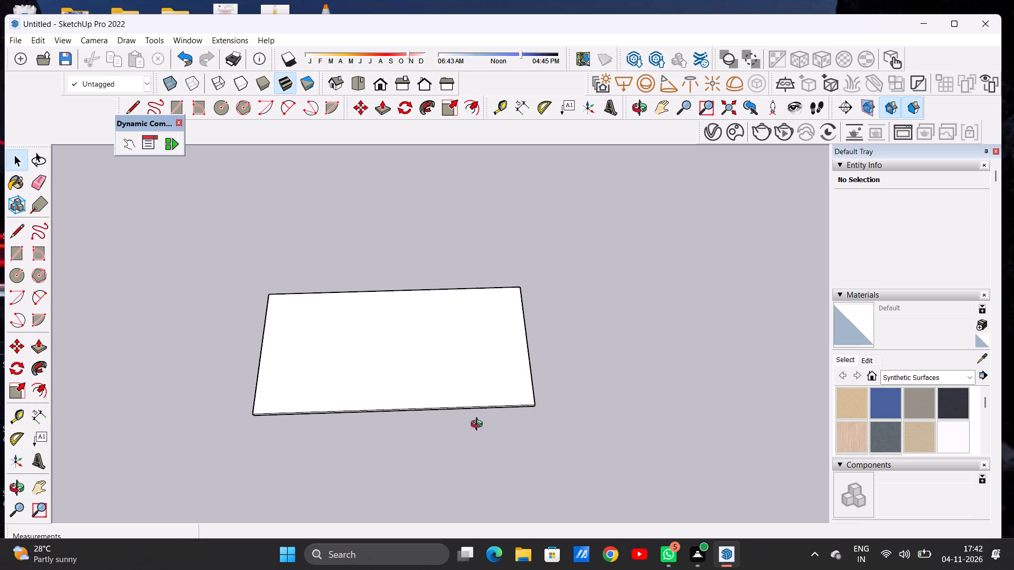
scroll(474, 443, "up", 15)
left_click_drag(512, 417, 530, 320)
left_click_drag(543, 422, 529, 370)
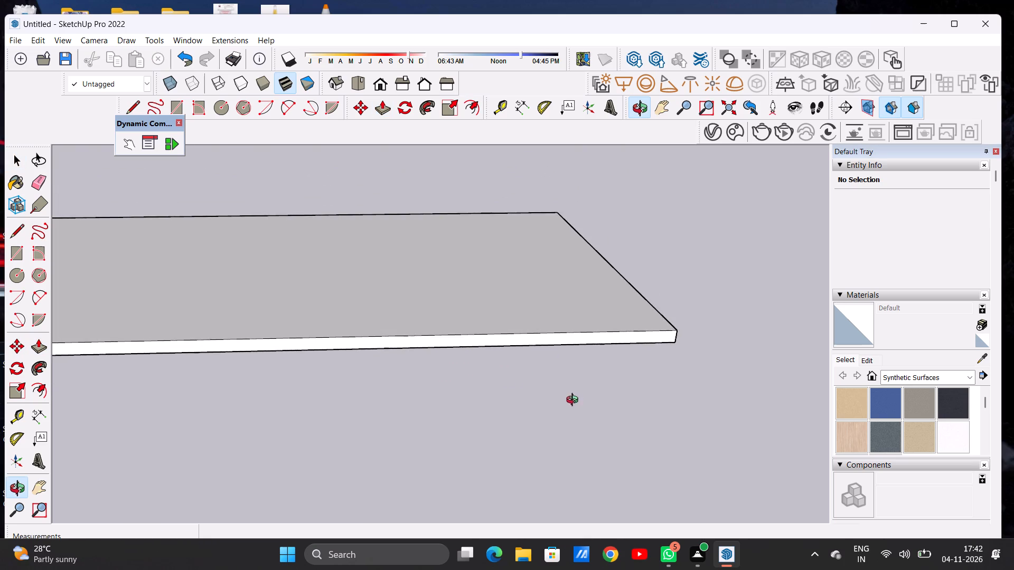
scroll(577, 404, "down", 8)
scroll(598, 405, "up", 1)
scroll(609, 403, "down", 6)
scroll(628, 406, "up", 2)
scroll(628, 406, "down", 4)
left_click_drag(591, 410, 593, 325)
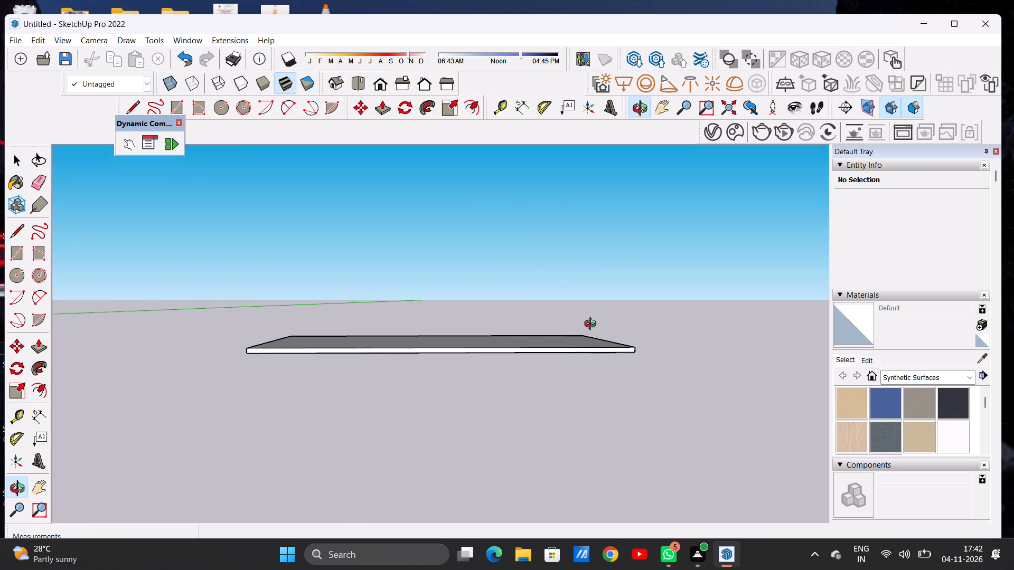
left_click_drag(593, 325, 617, 418)
left_click_drag(576, 336, 544, 448)
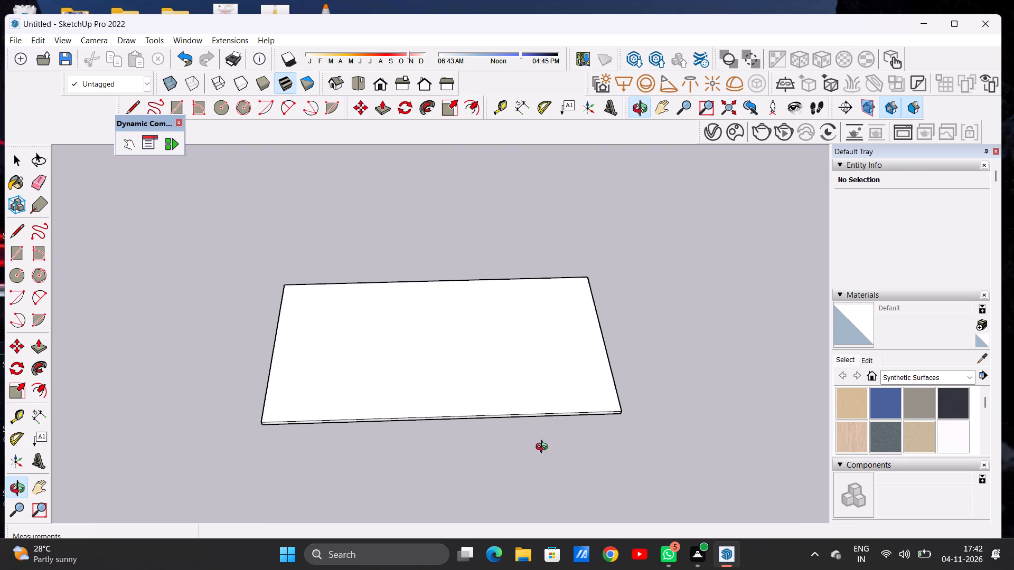
left_click_drag(544, 448, 541, 445)
left_click_drag(518, 374, 519, 420)
left_click_drag(512, 358, 512, 396)
left_click_drag(503, 350, 499, 405)
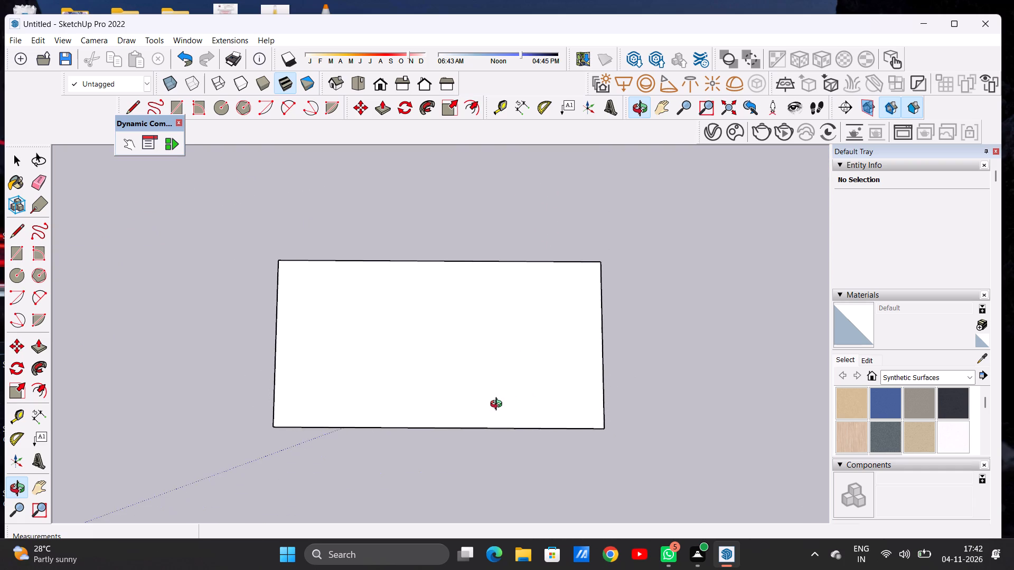
left_click_drag(499, 405, 506, 369)
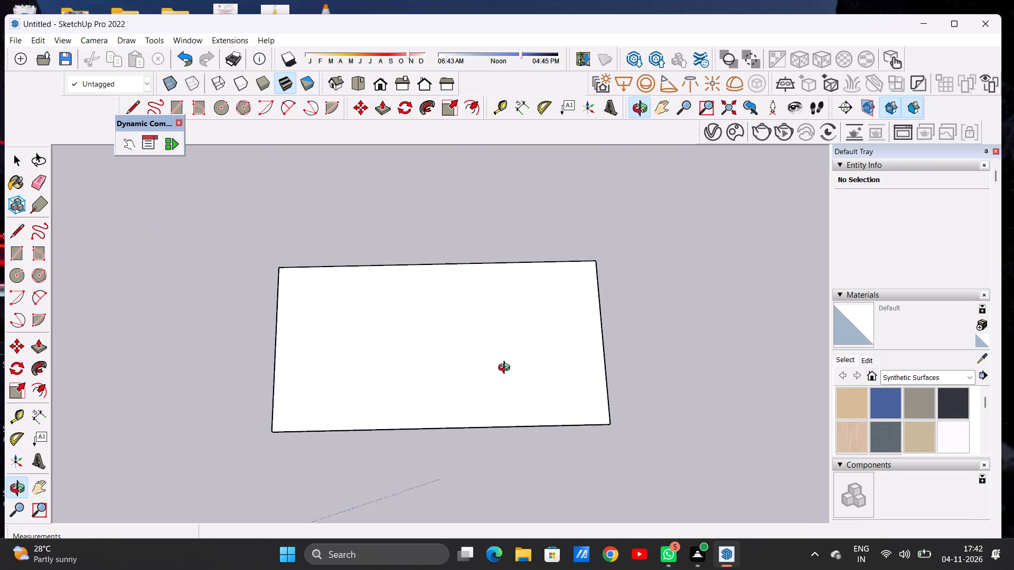
left_click_drag(506, 369, 505, 337)
scroll(454, 426, "up", 7)
left_click_drag(455, 442, 457, 435)
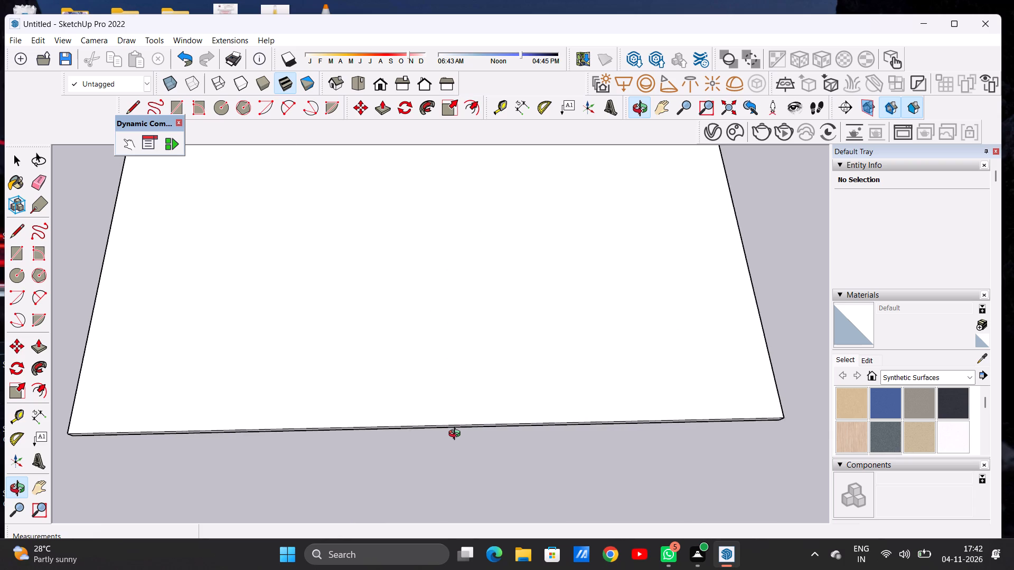
left_click_drag(457, 435, 455, 331)
left_click_drag(455, 411, 454, 313)
left_click_drag(459, 295, 463, 406)
left_click_drag(462, 312, 471, 414)
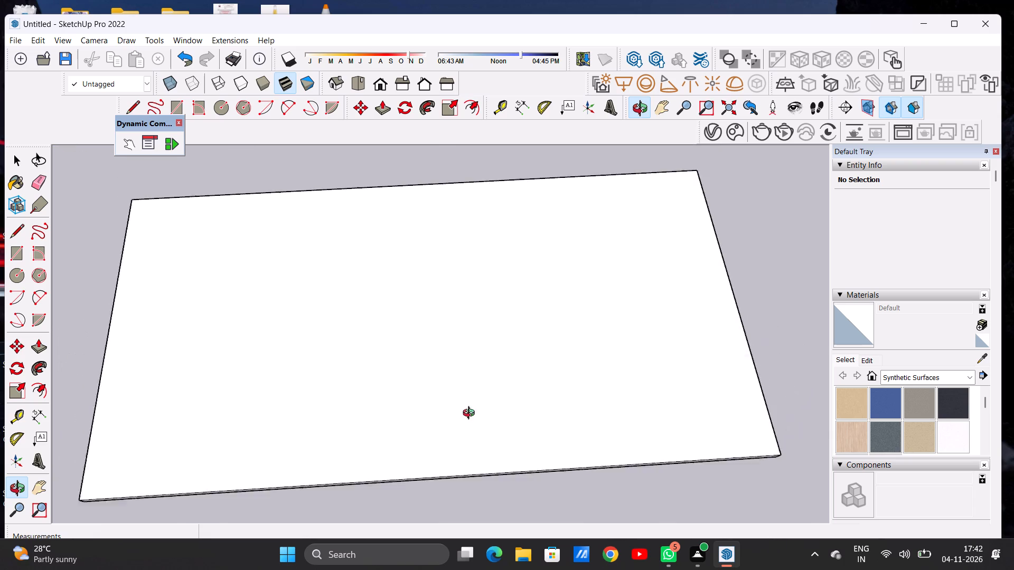
left_click_drag(471, 414, 478, 471)
left_click_drag(442, 312, 474, 341)
left_click_drag(433, 339, 411, 348)
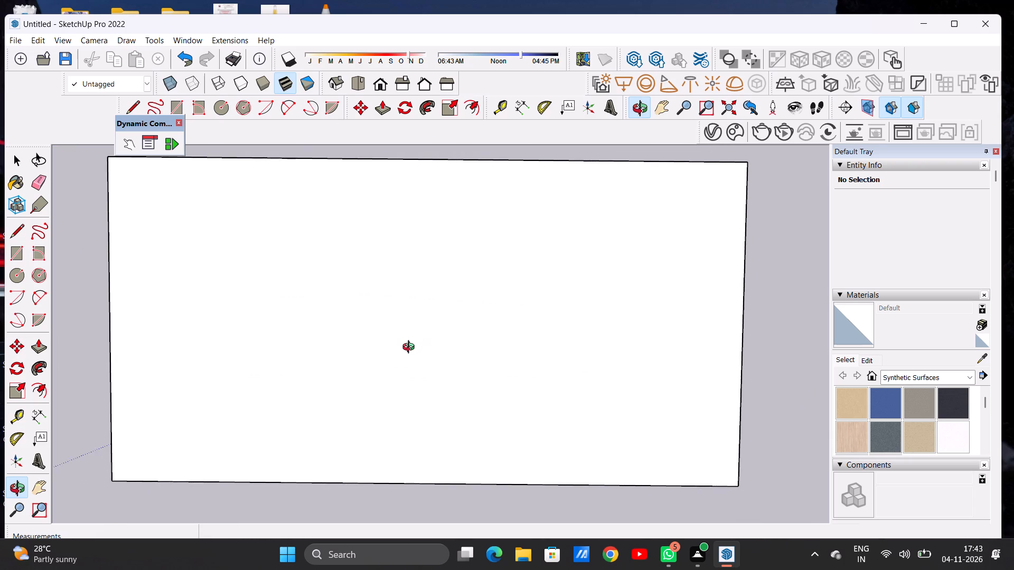
left_click_drag(411, 348, 411, 350)
scroll(443, 365, "down", 12)
left_click_drag(534, 351, 519, 333)
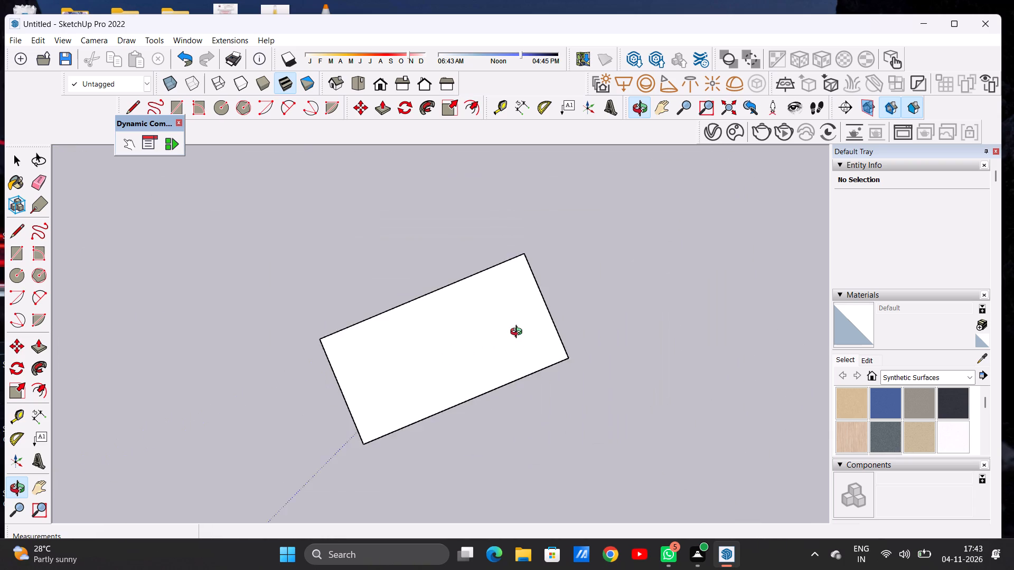
left_click_drag(519, 333, 538, 377)
left_click_drag(527, 275, 550, 297)
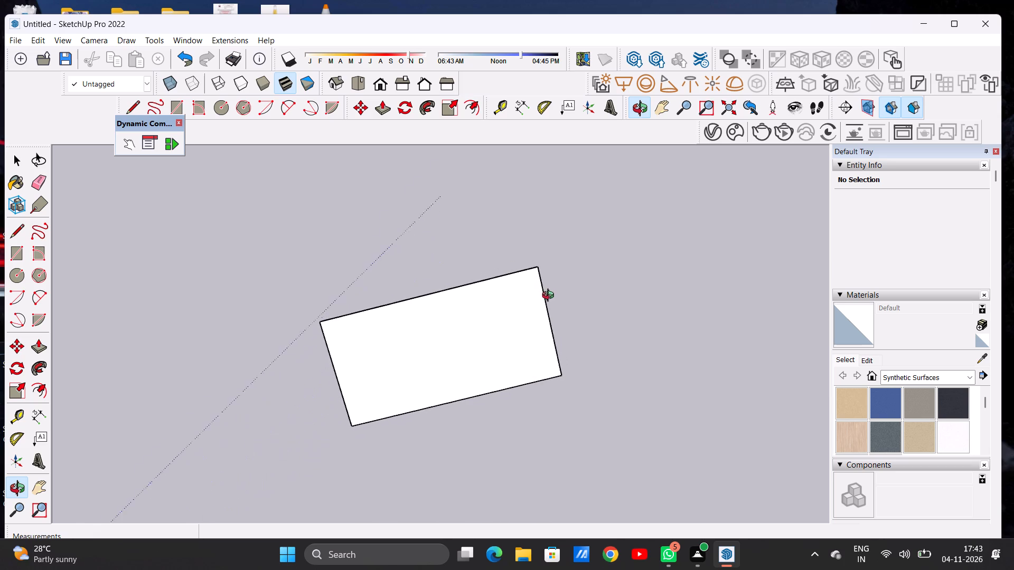
left_click_drag(550, 297, 555, 326)
left_click(357, 87)
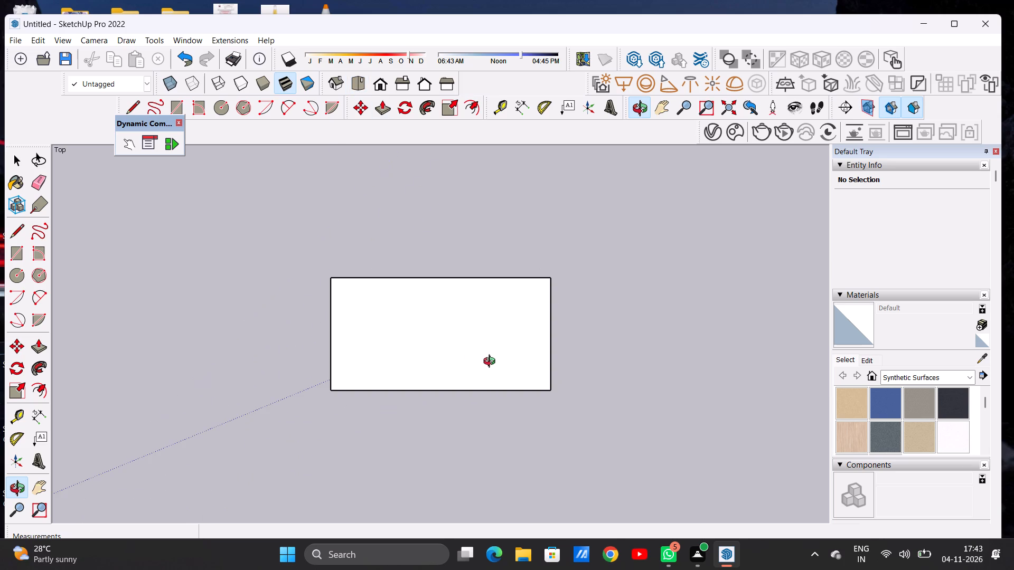
Offset the outline of the slab's top face inward by about 1' 3 3/4" to form a border strip.
scroll(499, 340, "up", 4)
left_click_drag(504, 438, 504, 375)
left_click_drag(510, 392, 517, 383)
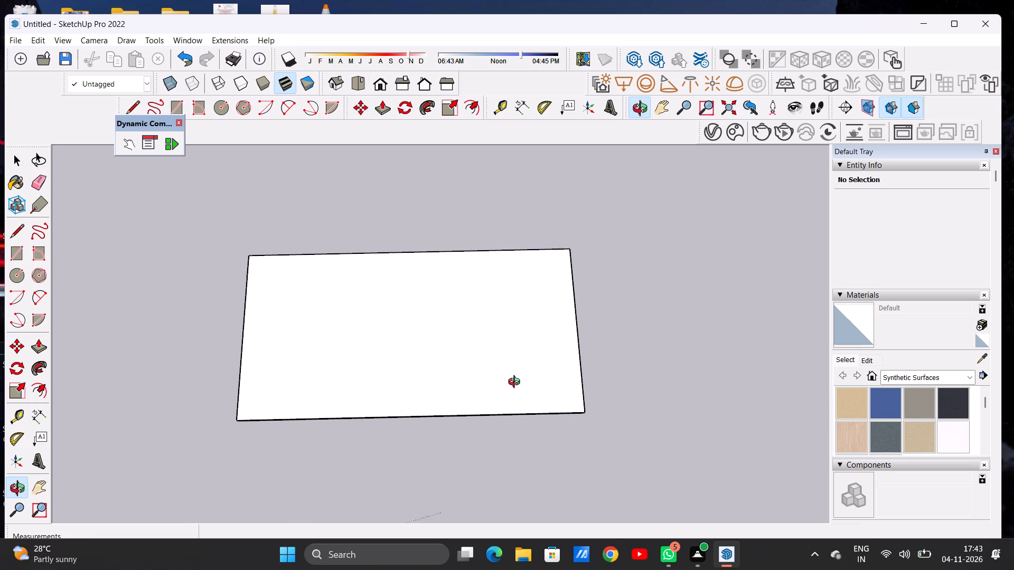
left_click_drag(517, 383, 516, 379)
scroll(401, 340, "up", 2)
key("space")
type("OF")
left_click(355, 241)
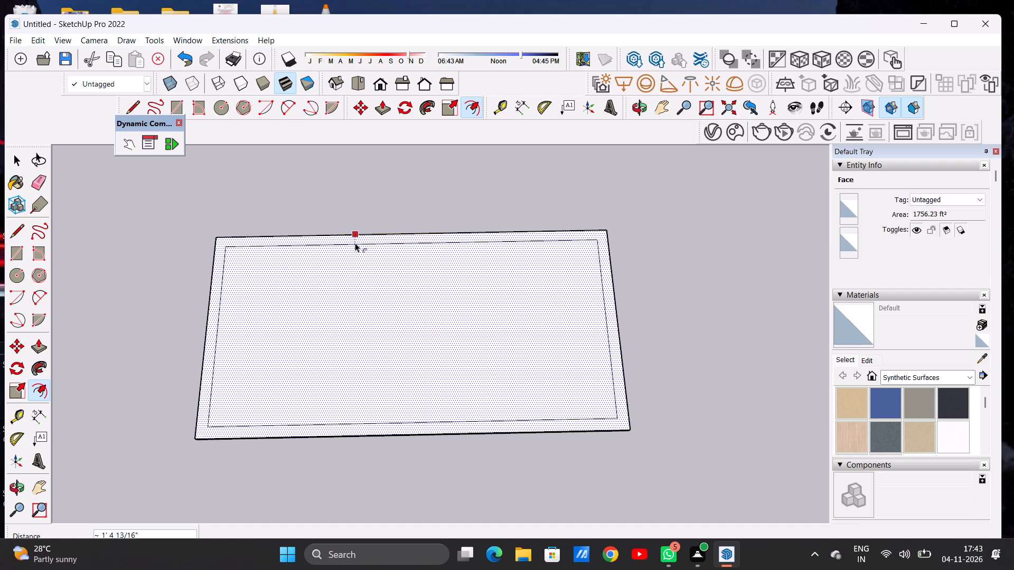
left_click(355, 243)
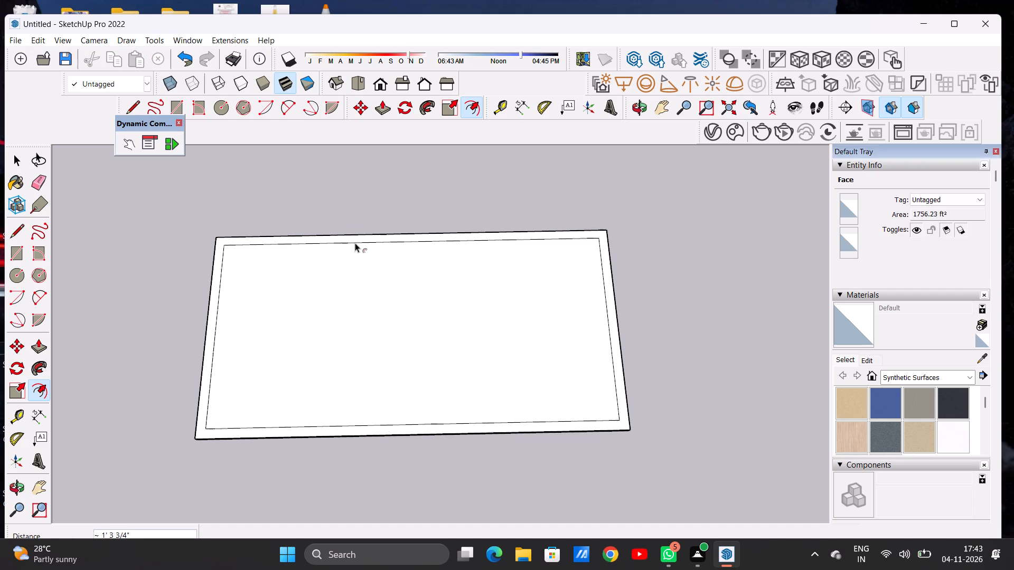
key("space")
Draw a line about 1' 3 3/4" long from the offset outline's front-left corner straight to the slab's front edge.
scroll(555, 371, "down", 3)
scroll(533, 394, "up", 1)
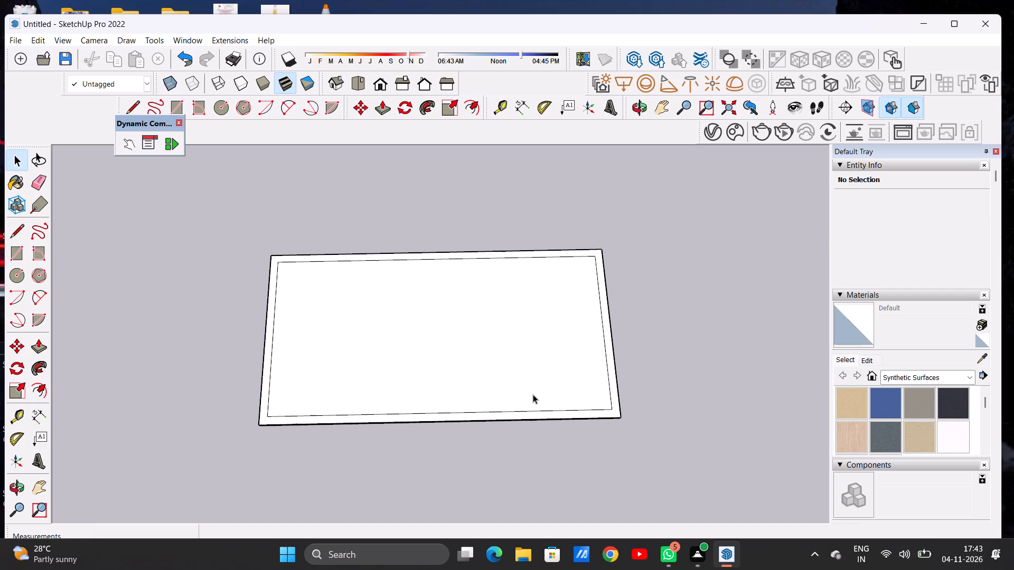
scroll(359, 433, "up", 2)
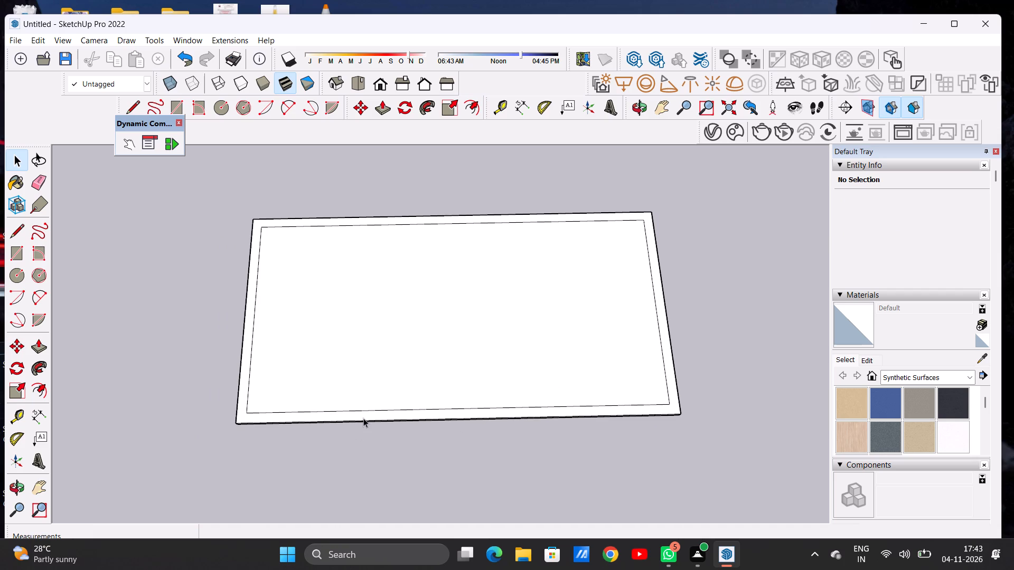
key("l")
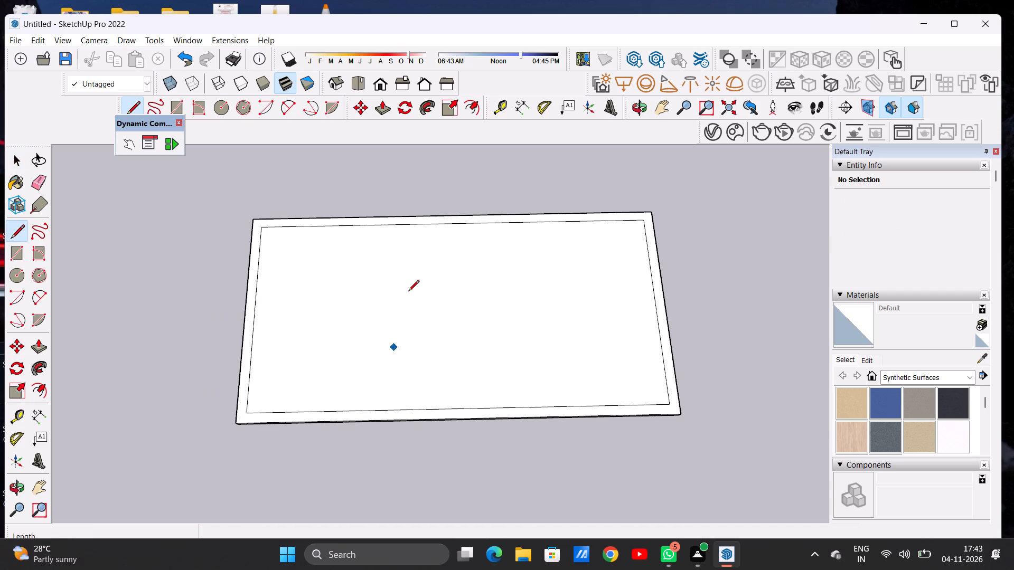
scroll(232, 436, "up", 6)
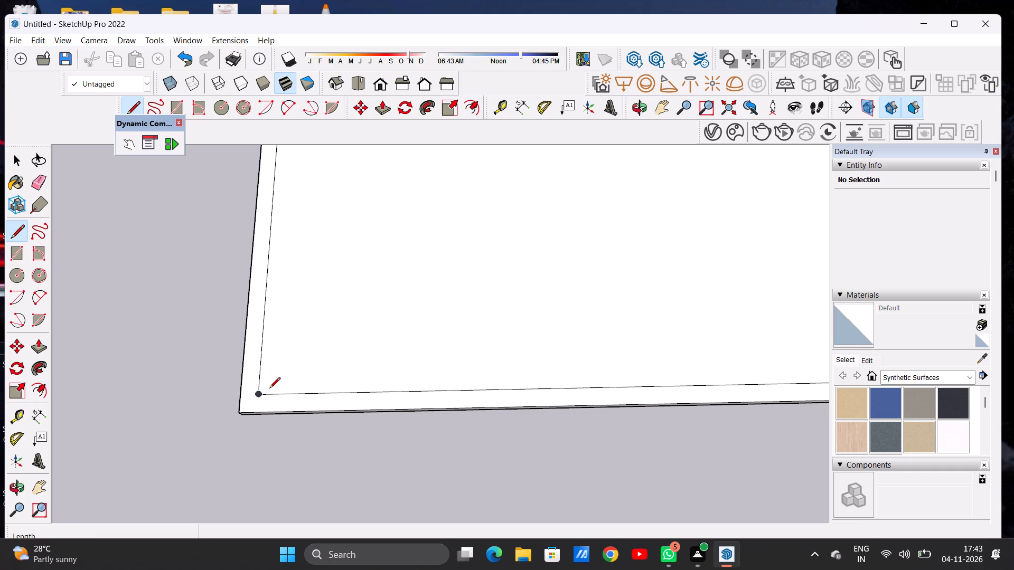
left_click(260, 386)
key("space")
key("l")
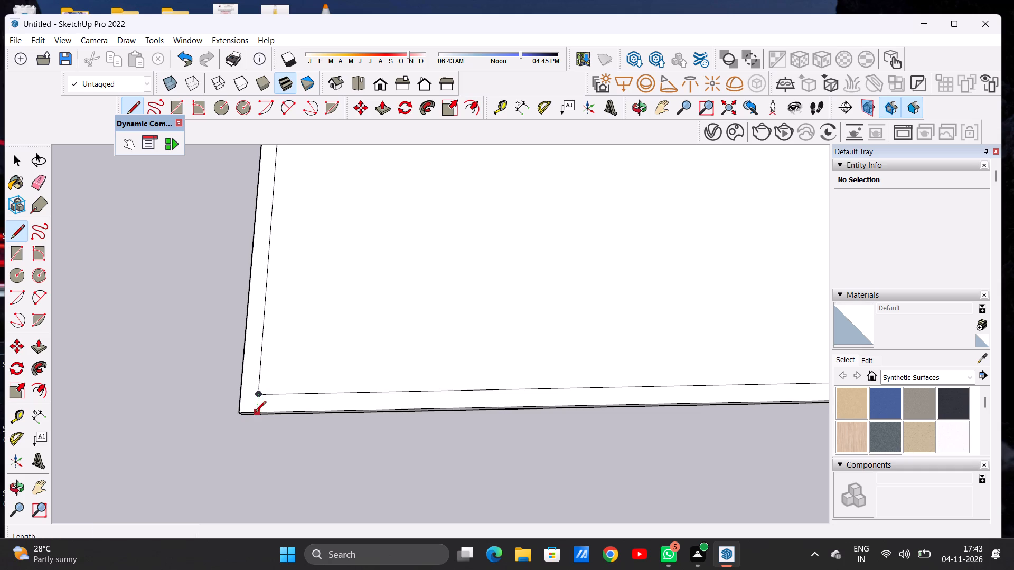
scroll(256, 410, "up", 6)
left_click(261, 385)
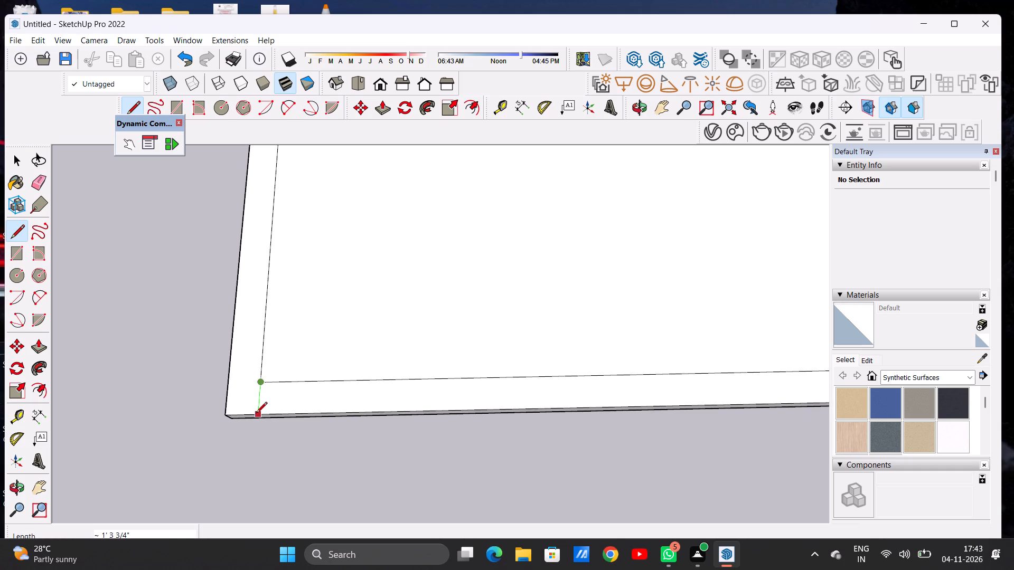
left_click(256, 414)
Draw a matching line about 1' 3 3/4" long from the offset outline's front-right corner to the slab's front edge.
scroll(256, 381, "down", 9)
scroll(220, 387, "up", 1)
scroll(220, 387, "down", 11)
scroll(480, 383, "up", 3)
scroll(492, 379, "down", 1)
scroll(492, 379, "up", 3)
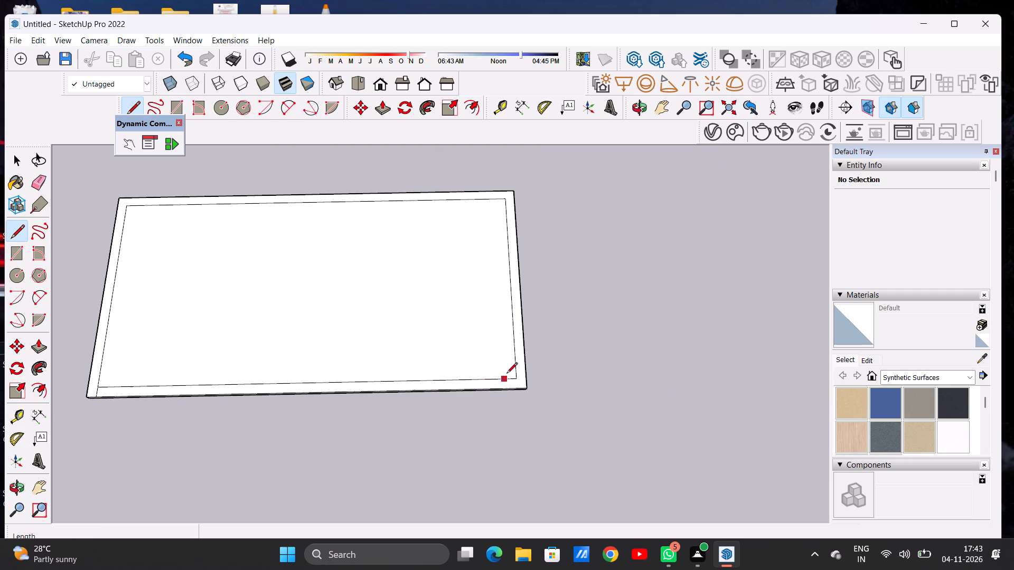
scroll(506, 374, "up", 13)
scroll(517, 381, "down", 2)
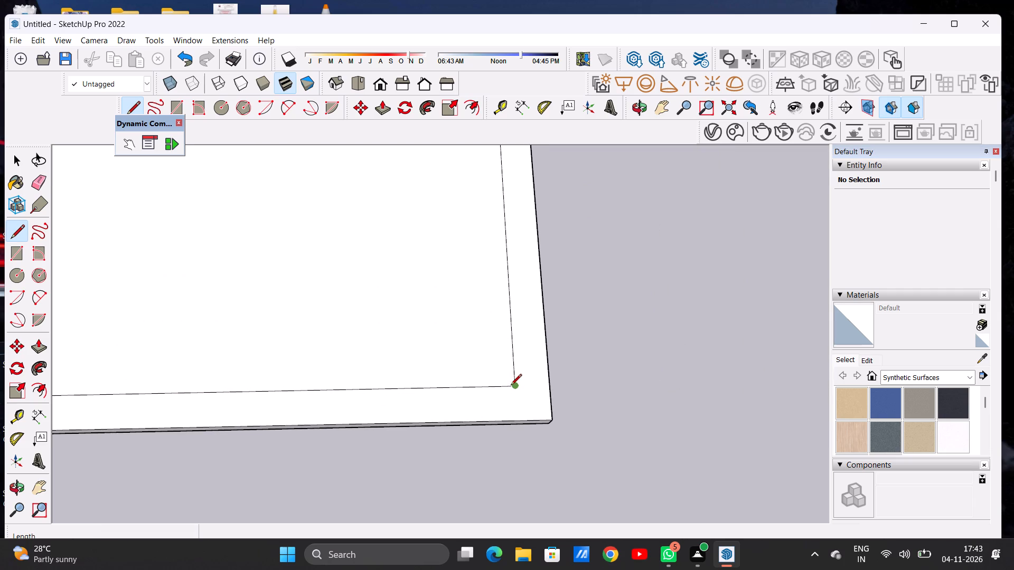
left_click(514, 389)
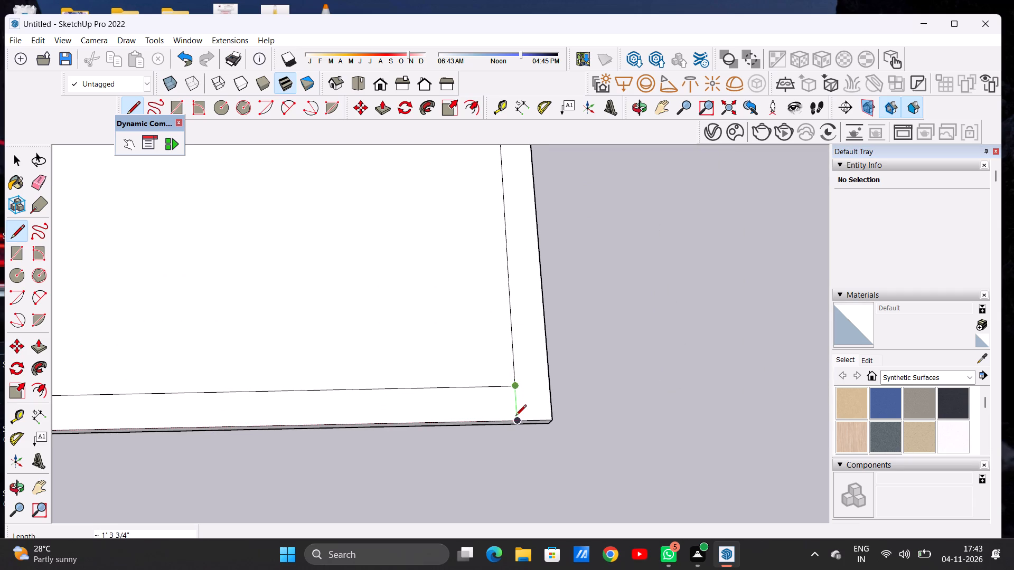
left_click(515, 416)
key("space")
Push/Pull the U-shaped border strip upward by 15' to raise the back and two side walls, leaving the front open.
scroll(499, 435, "down", 8)
scroll(517, 393, "up", 1)
scroll(518, 393, "down", 2)
scroll(491, 387, "up", 1)
scroll(377, 386, "down", 19)
scroll(524, 358, "up", 4)
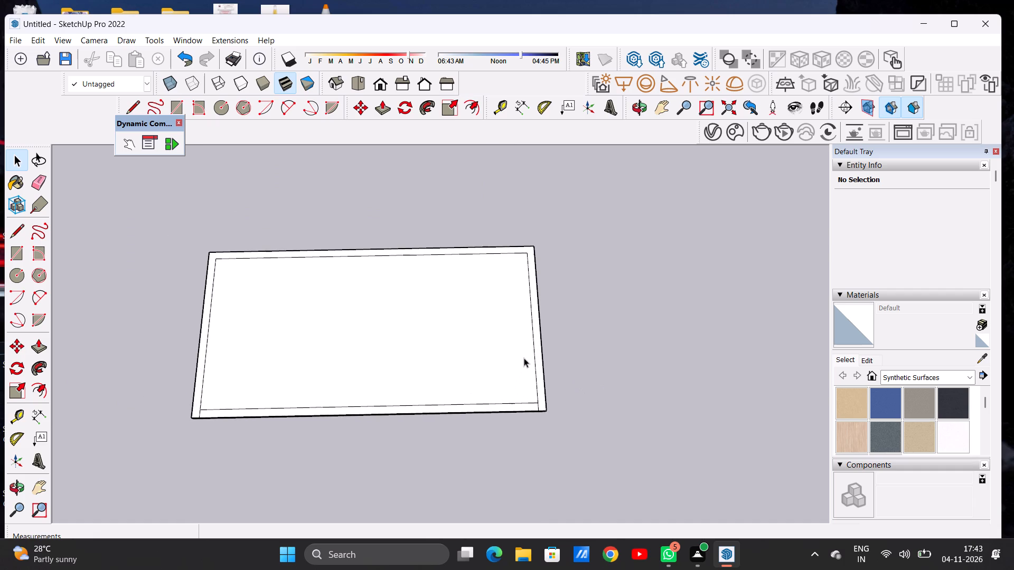
scroll(560, 357, "up", 1)
scroll(564, 357, "down", 8)
scroll(492, 213, "up", 5)
scroll(512, 283, "down", 3)
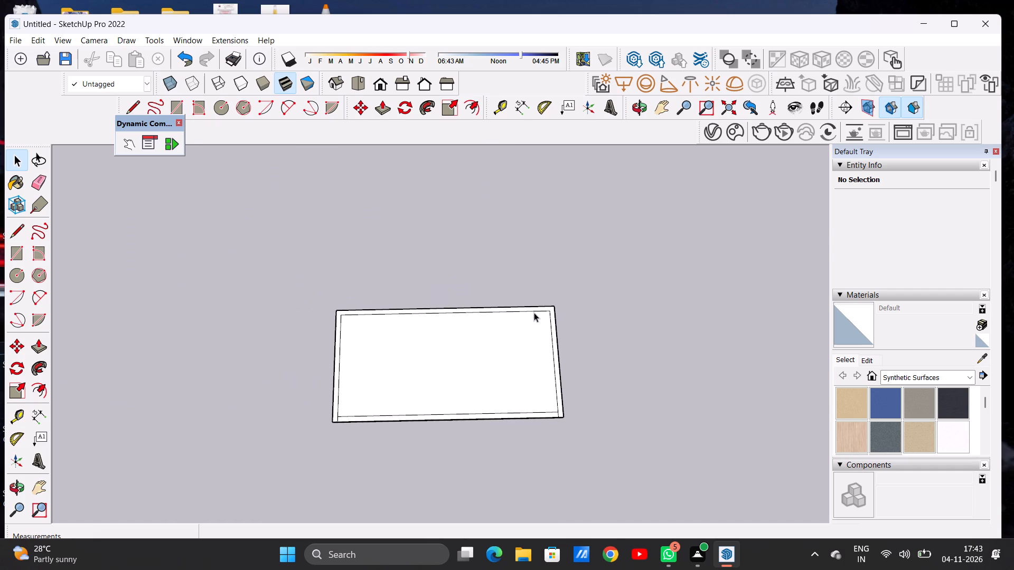
key("o")
left_click_drag(558, 355, 559, 347)
left_click_drag(556, 429, 541, 328)
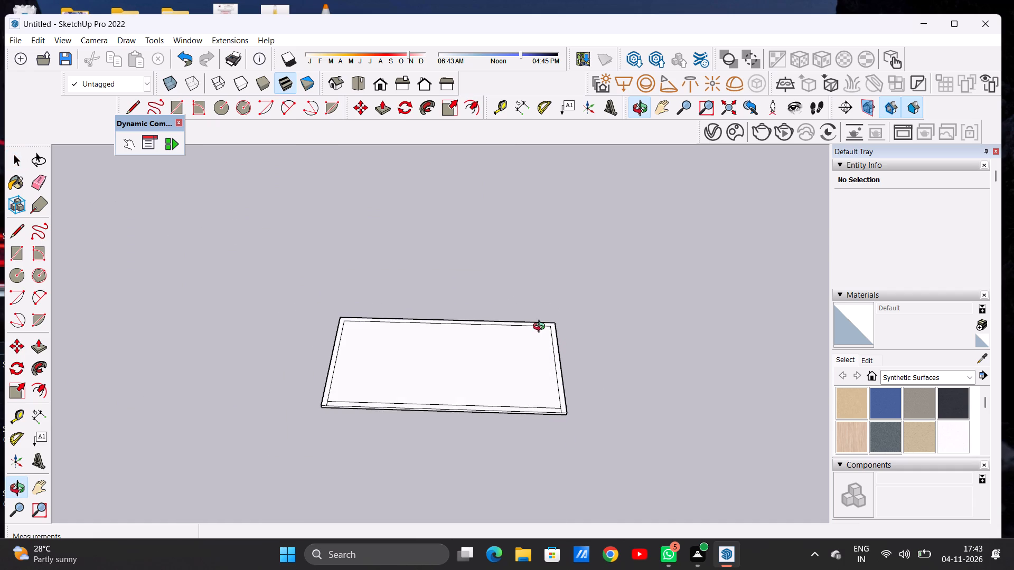
left_click_drag(549, 422, 559, 376)
scroll(560, 384, "up", 5)
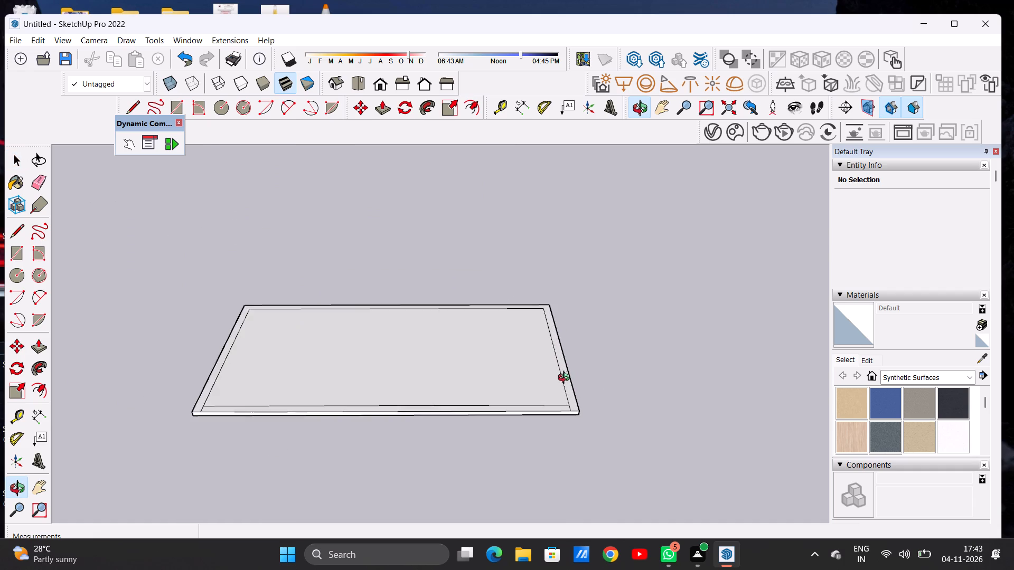
scroll(566, 379, "up", 3)
key("p")
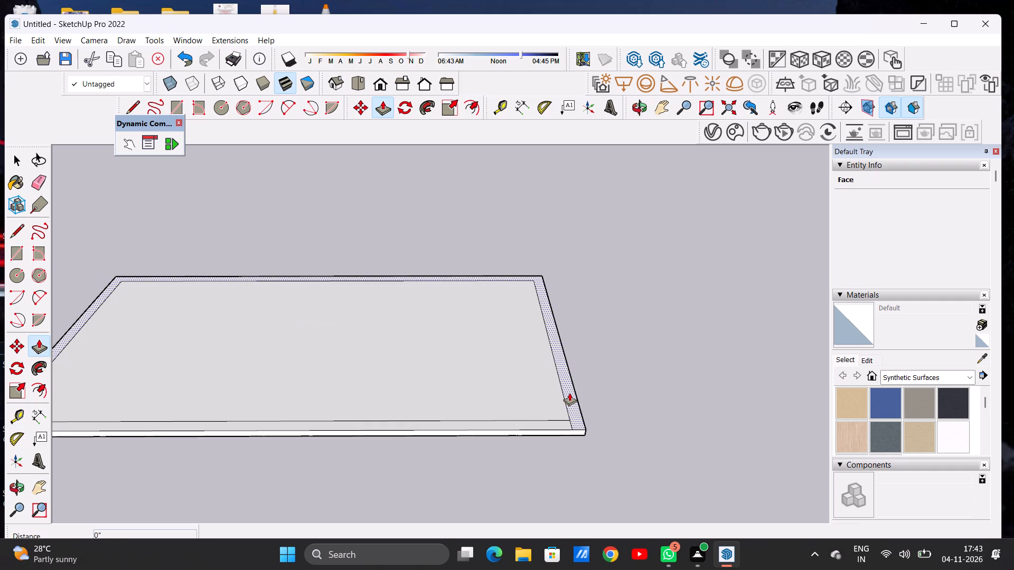
left_click(569, 393)
scroll(583, 295, "down", 1)
scroll(583, 295, "up", 1)
scroll(583, 295, "down", 10)
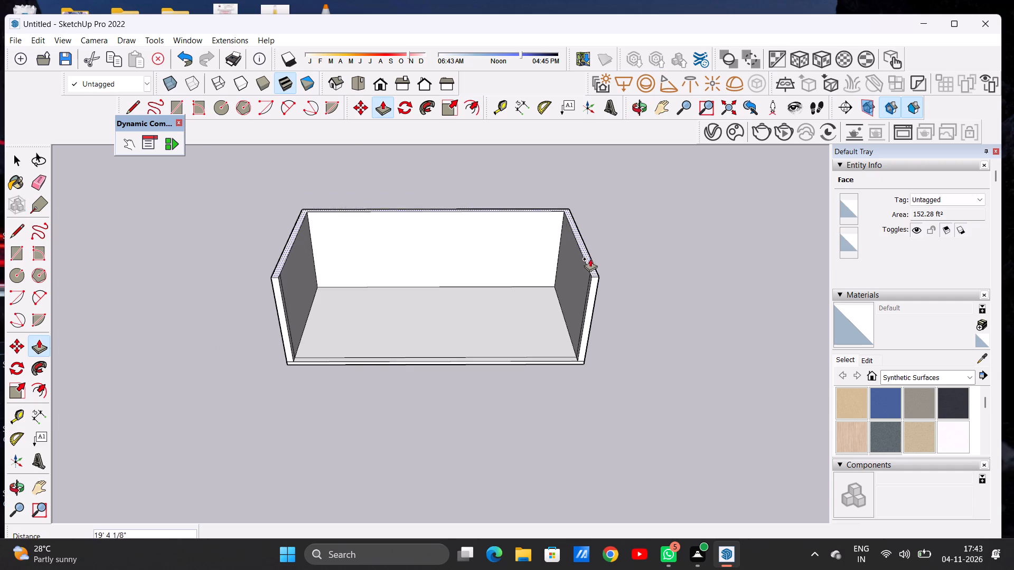
scroll(598, 240, "down", 1)
scroll(598, 240, "up", 6)
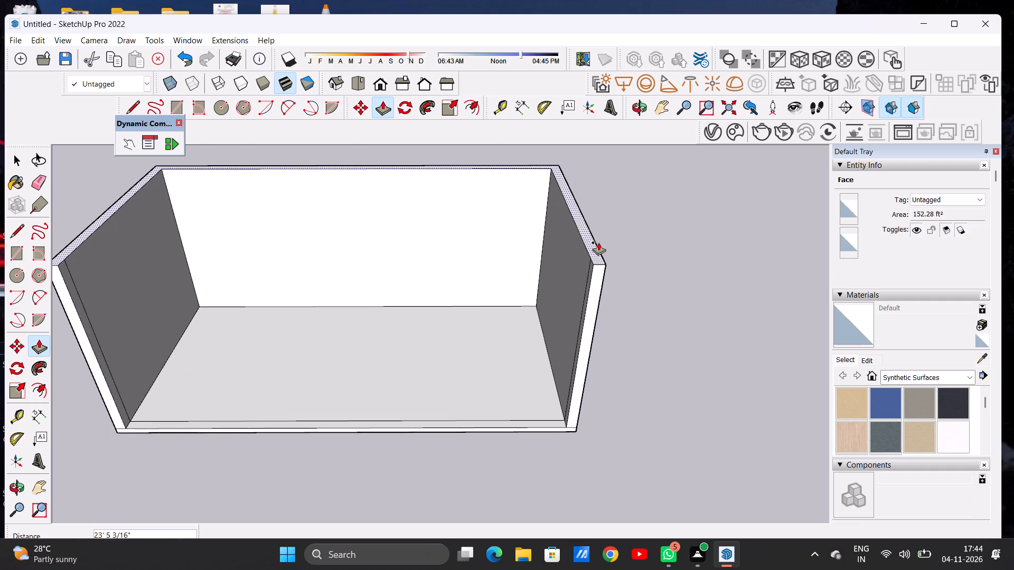
type("15")
key("apostrophe")
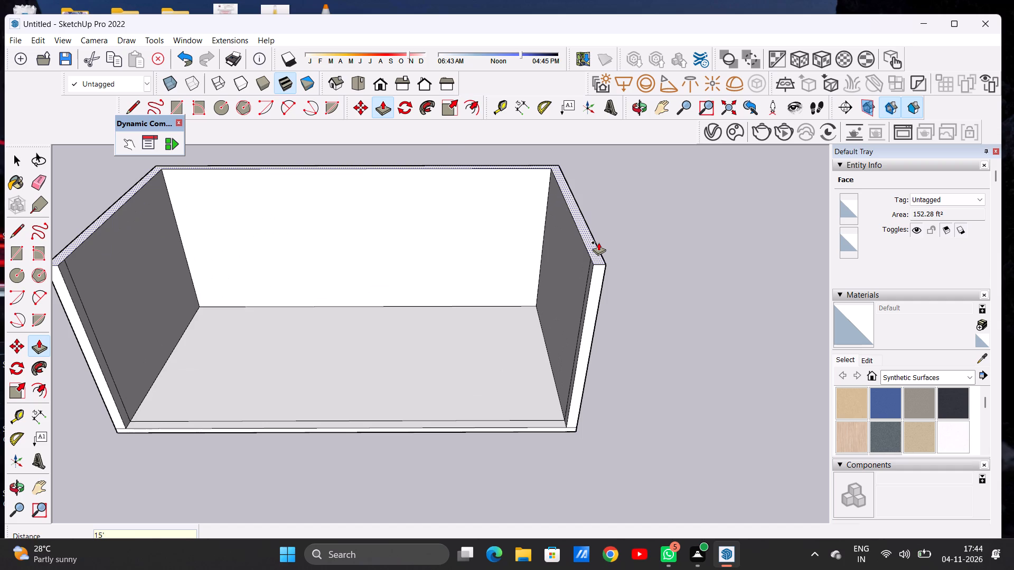
key("Return")
key("space")
Examine the three raised walls and the open floor area between them from several angles.
scroll(515, 366, "down", 2)
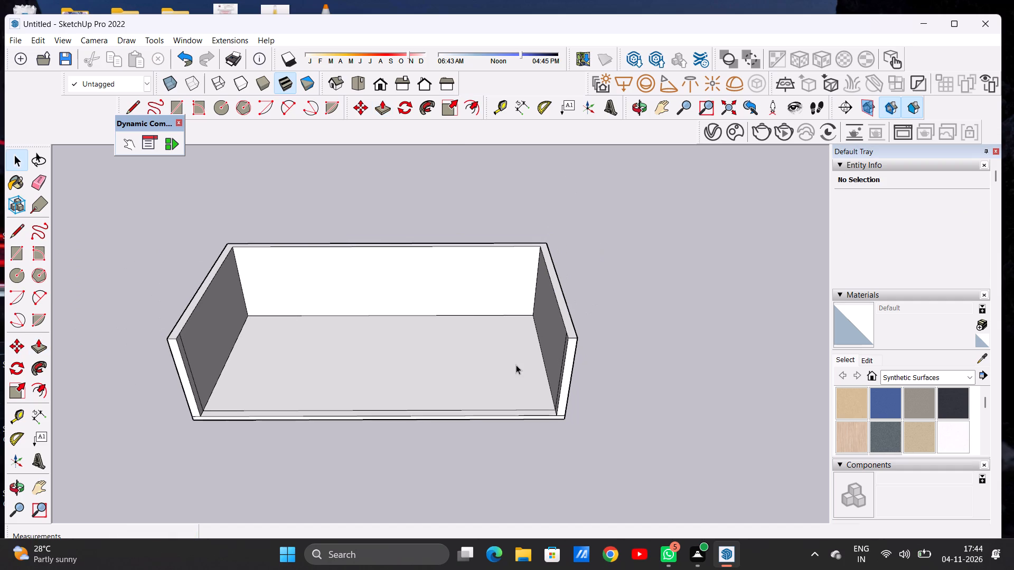
key("o")
left_click_drag(475, 416, 493, 350)
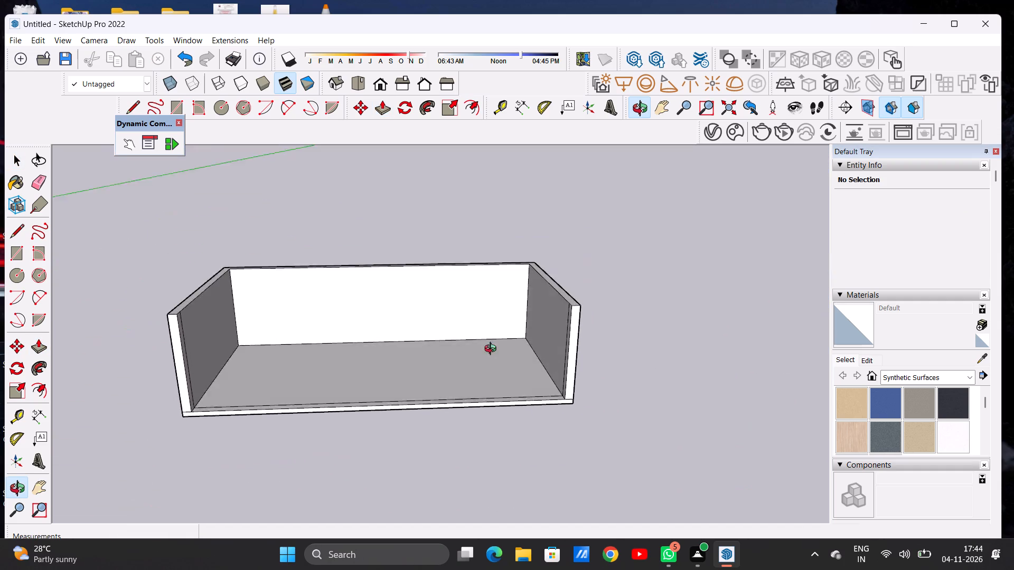
left_click_drag(493, 350, 498, 421)
left_click_drag(492, 286, 470, 373)
scroll(567, 340, "down", 5)
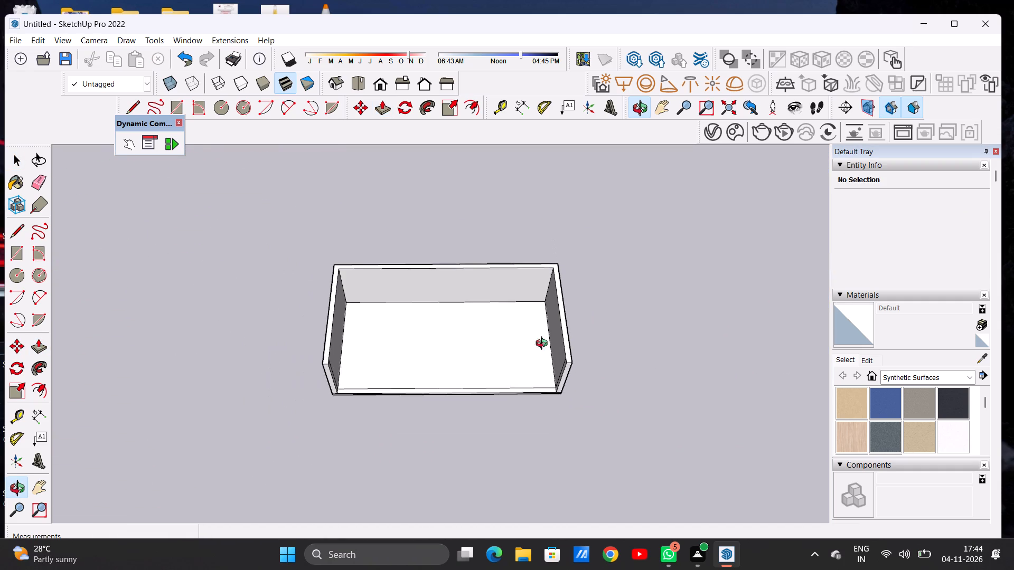
left_click_drag(420, 348, 421, 371)
scroll(448, 367, "up", 6)
left_click_drag(451, 338, 453, 358)
scroll(459, 353, "up", 2)
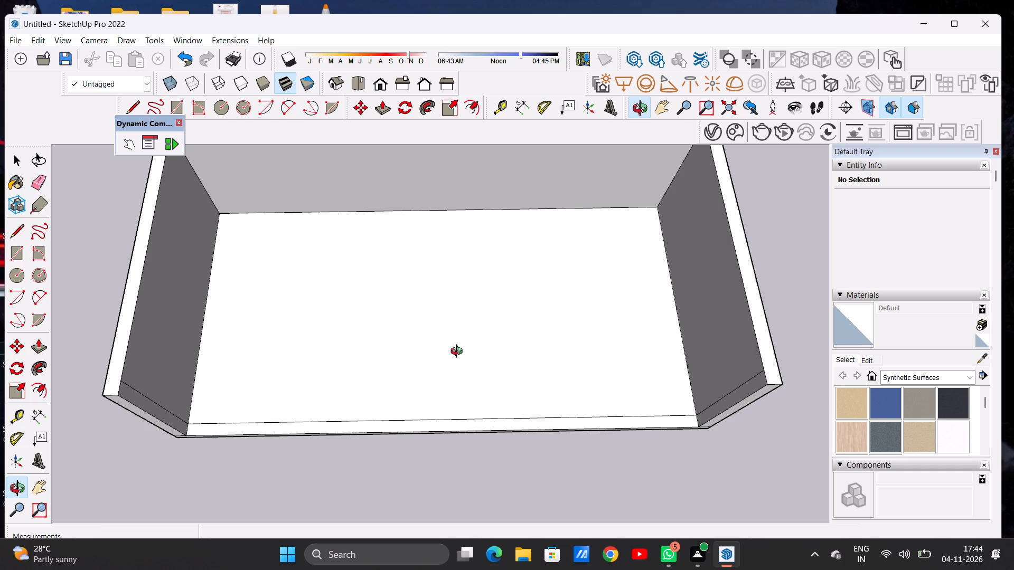
scroll(372, 375, "down", 5)
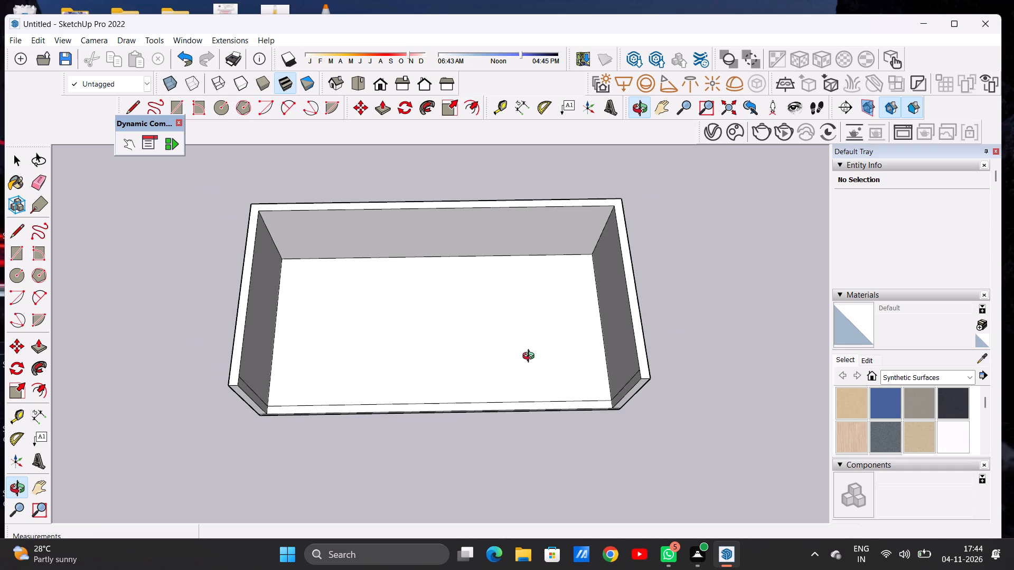
scroll(530, 367, "up", 2)
scroll(530, 367, "down", 1)
scroll(530, 367, "up", 1)
left_click_drag(548, 376, 548, 370)
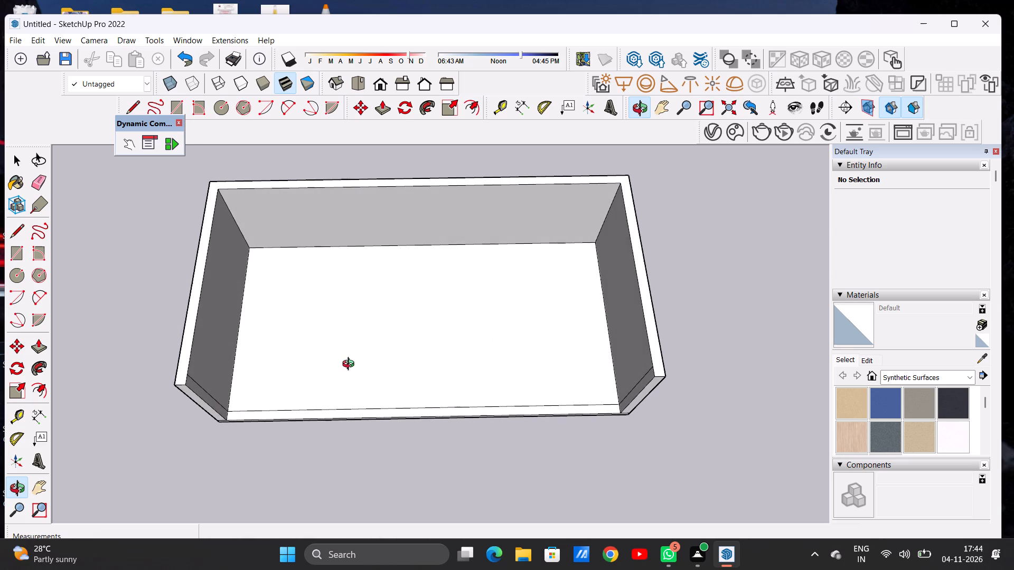
scroll(351, 365, "down", 1)
scroll(350, 365, "up", 1)
scroll(350, 365, "down", 3)
scroll(540, 379, "up", 4)
scroll(545, 379, "down", 1)
left_click_drag(496, 359, 492, 376)
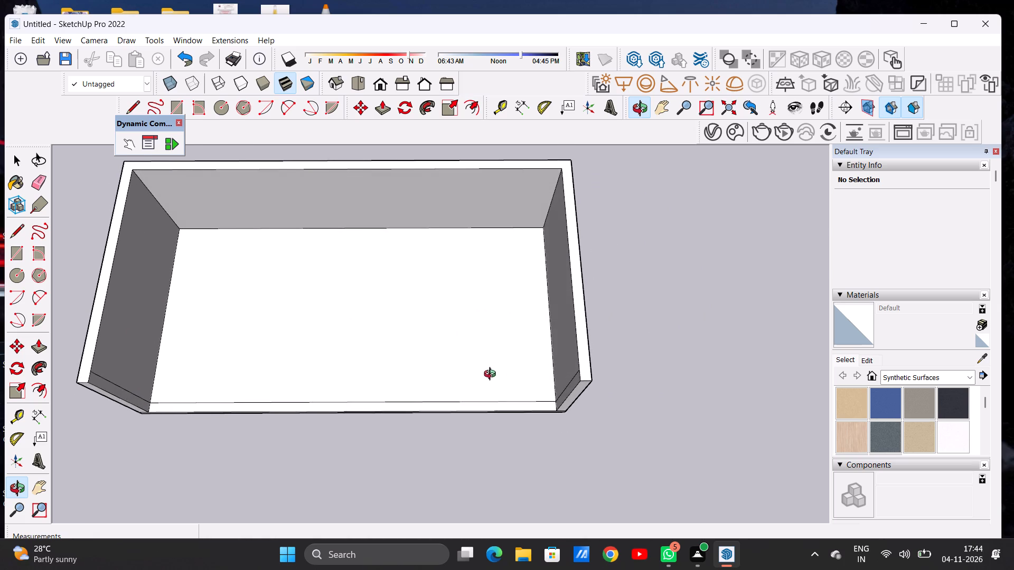
scroll(705, 335, "down", 6)
scroll(454, 345, "up", 3)
left_click_drag(459, 353, 465, 367)
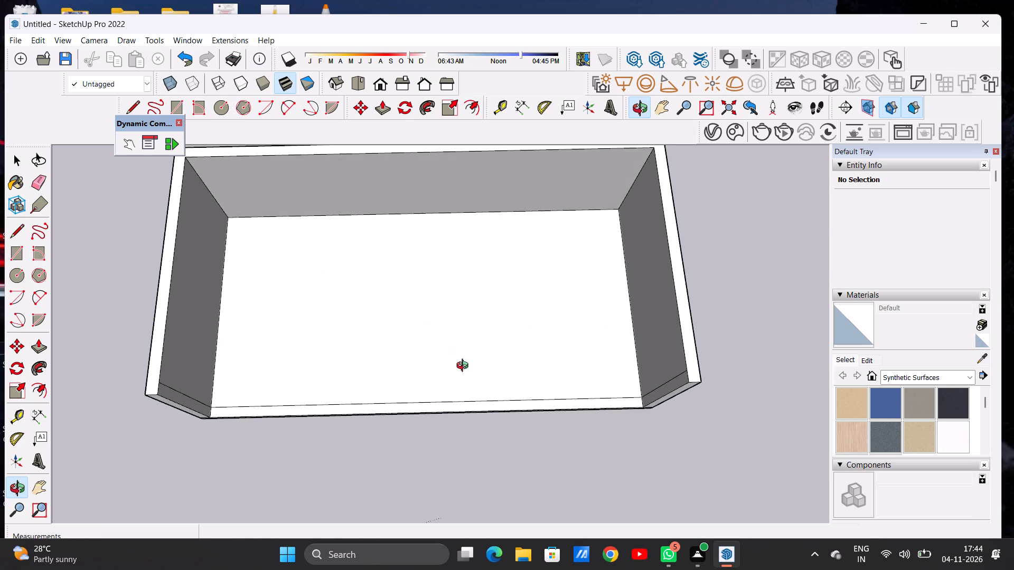
left_click_drag(465, 367, 465, 371)
left_click_drag(464, 364, 454, 359)
left_click_drag(450, 358, 452, 373)
left_click_drag(453, 313, 458, 350)
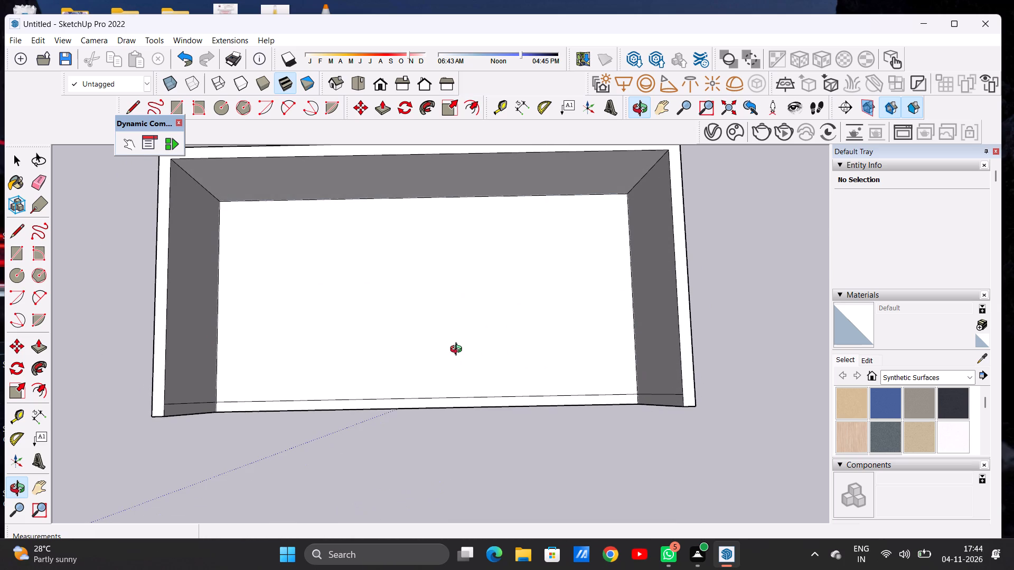
Draw a line about 55' 11" long across the floor, parallel to the back wall, from one side wall to the other.
key("l")
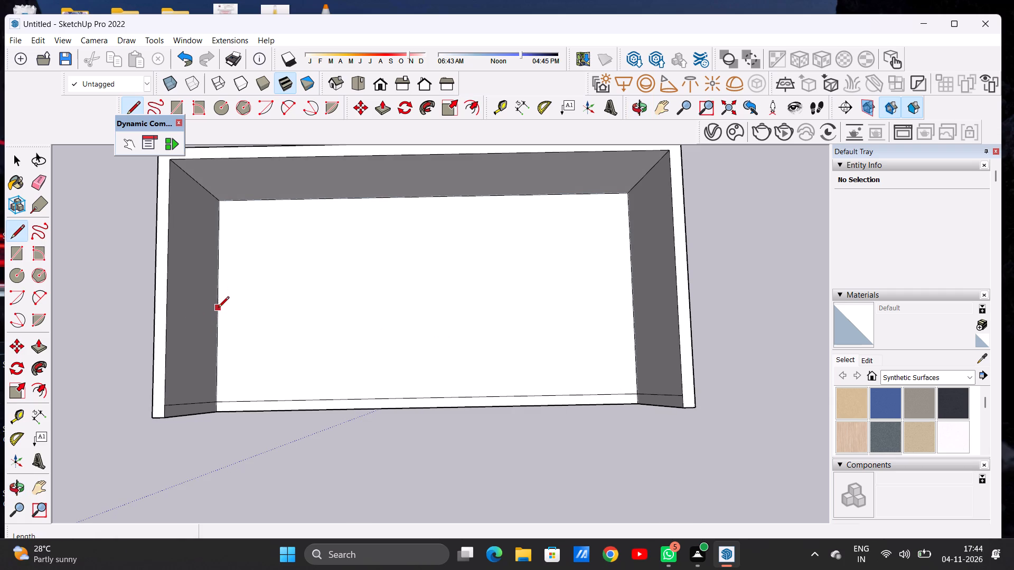
left_click(218, 308)
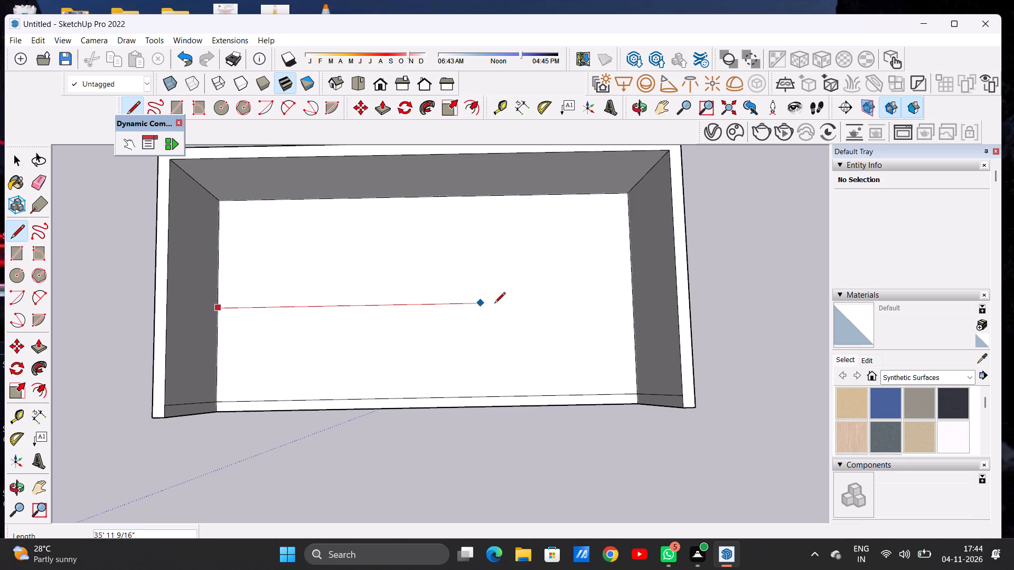
left_click(633, 301)
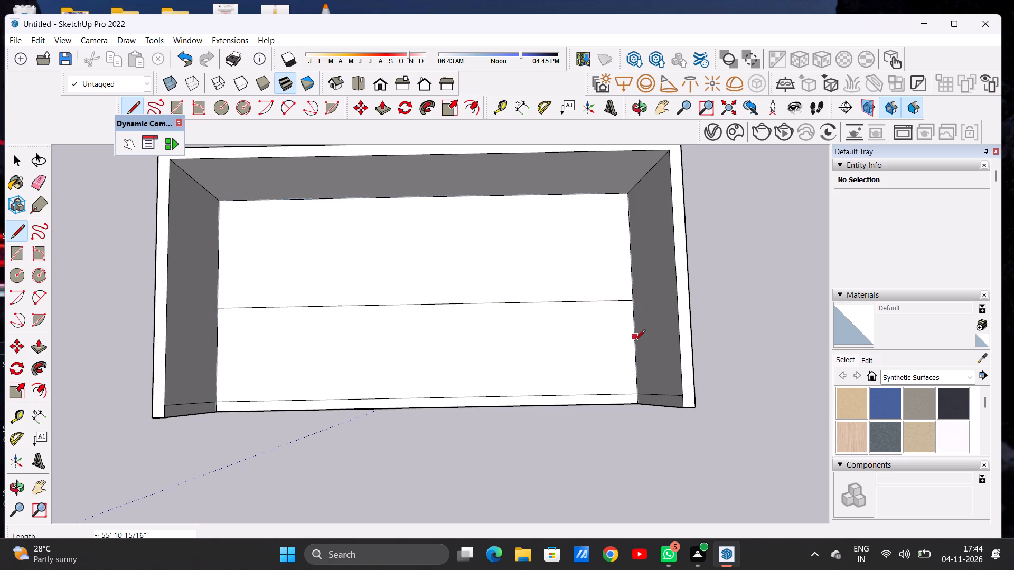
Draw a second line about 55' 11" long between the side walls, just in front of the first floor line and parallel to it.
scroll(634, 344, "up", 2)
scroll(634, 335, "down", 2)
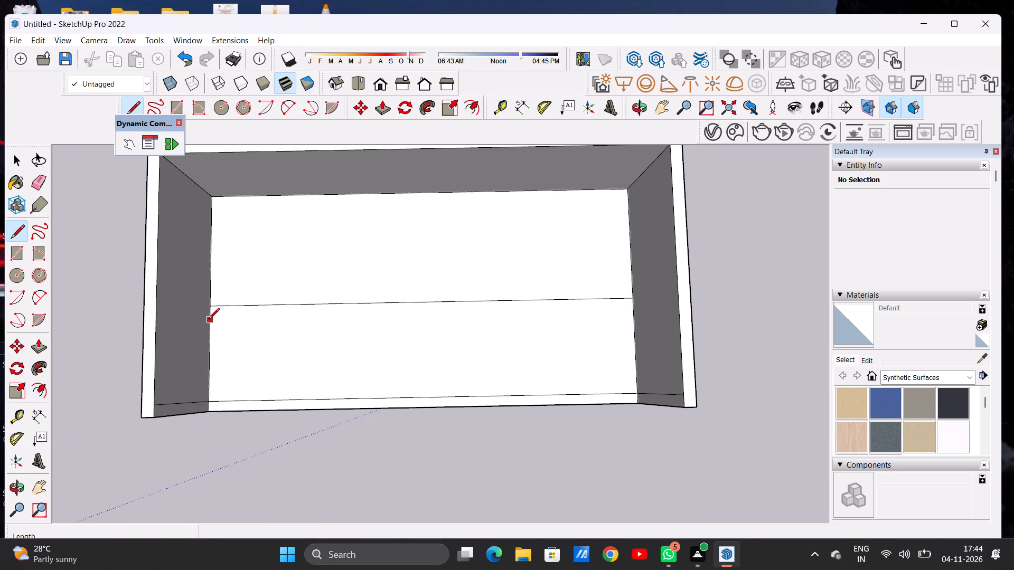
left_click(209, 320)
left_click(639, 310)
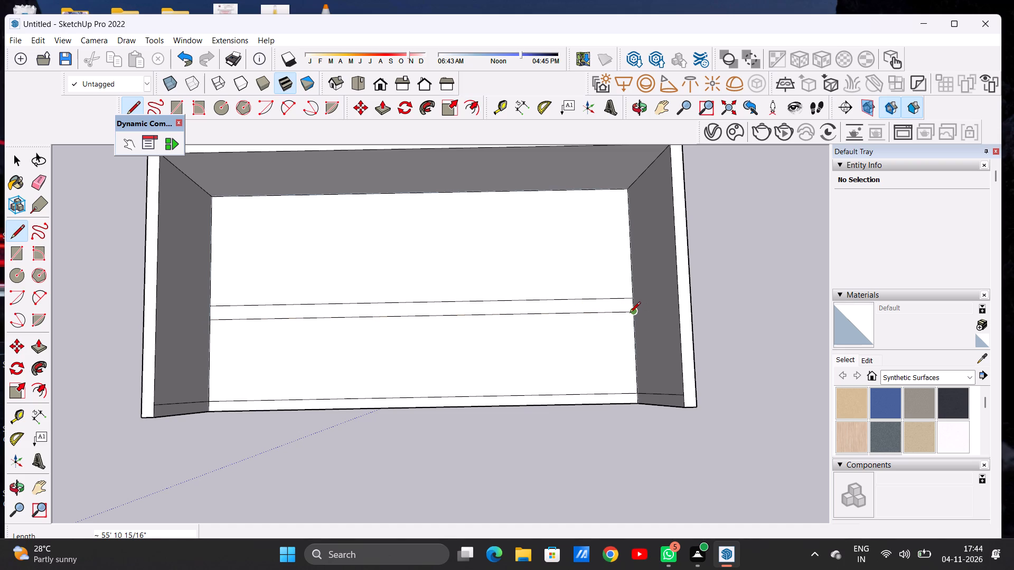
key("space")
key("space")
key("space")
key("space")
key("space")
key("space")
key("space")
key("space")
Push/Pull the narrow strip between the two floor lines upward to raise a partition wall between the side walls.
key("o")
left_click_drag(503, 364, 521, 240)
left_click_drag(587, 364, 570, 282)
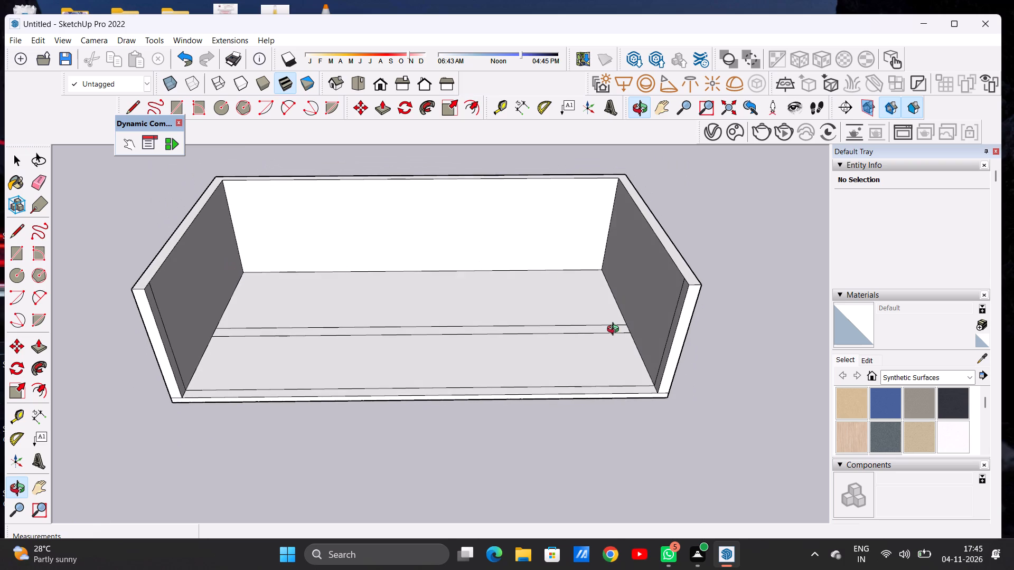
scroll(615, 330, "up", 1)
key("p")
scroll(617, 331, "up", 5)
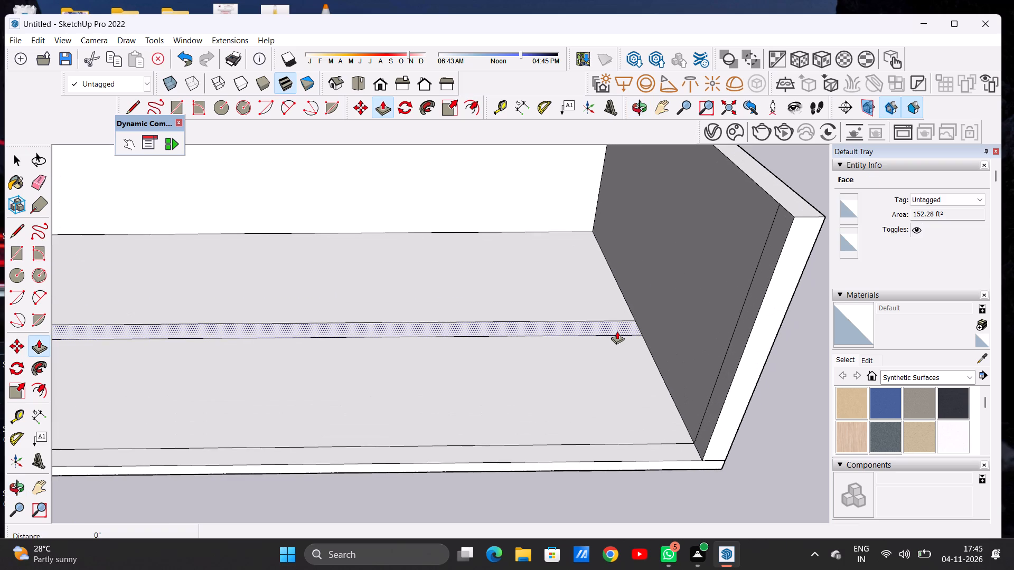
left_click(617, 331)
scroll(642, 307, "down", 13)
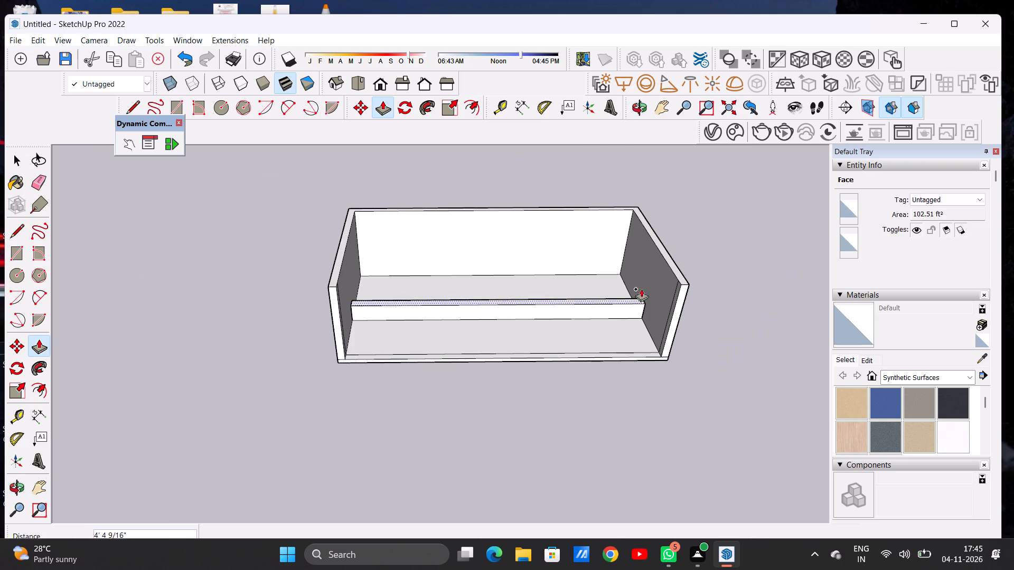
scroll(652, 251, "up", 4)
scroll(652, 251, "down", 1)
scroll(652, 251, "up", 4)
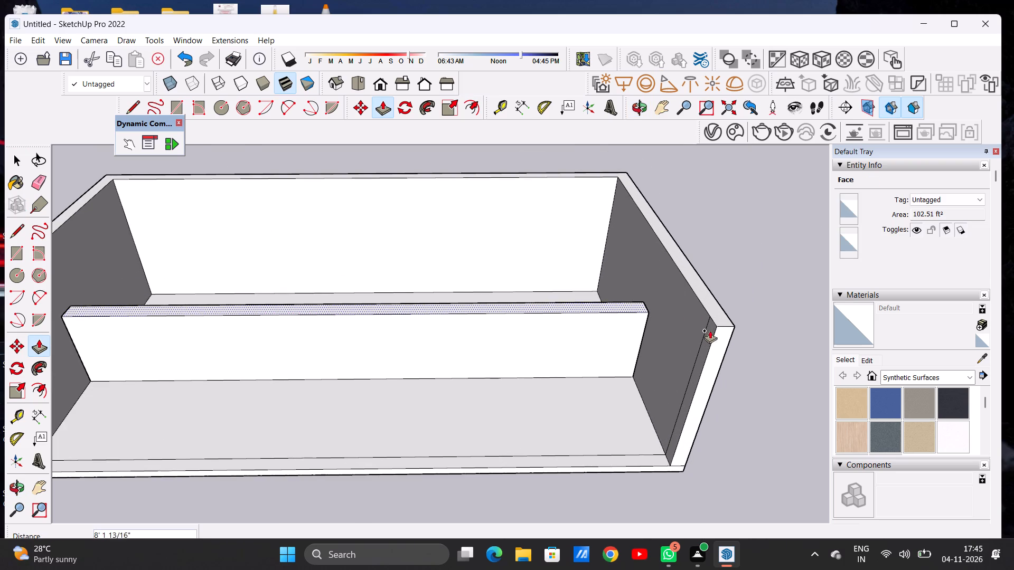
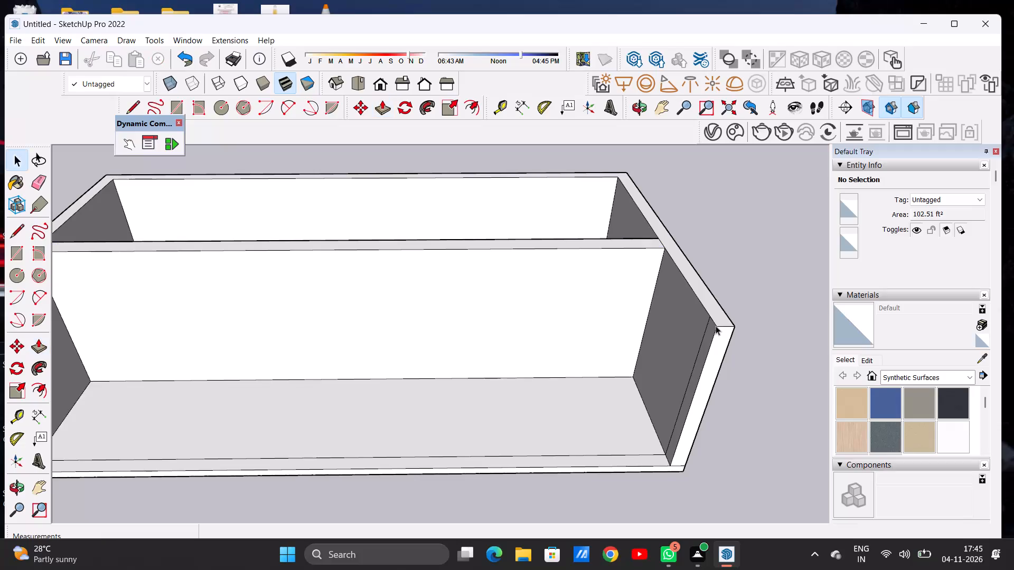
Examine the partition wall and the spaces in front of and behind it from several angles.
key("o")
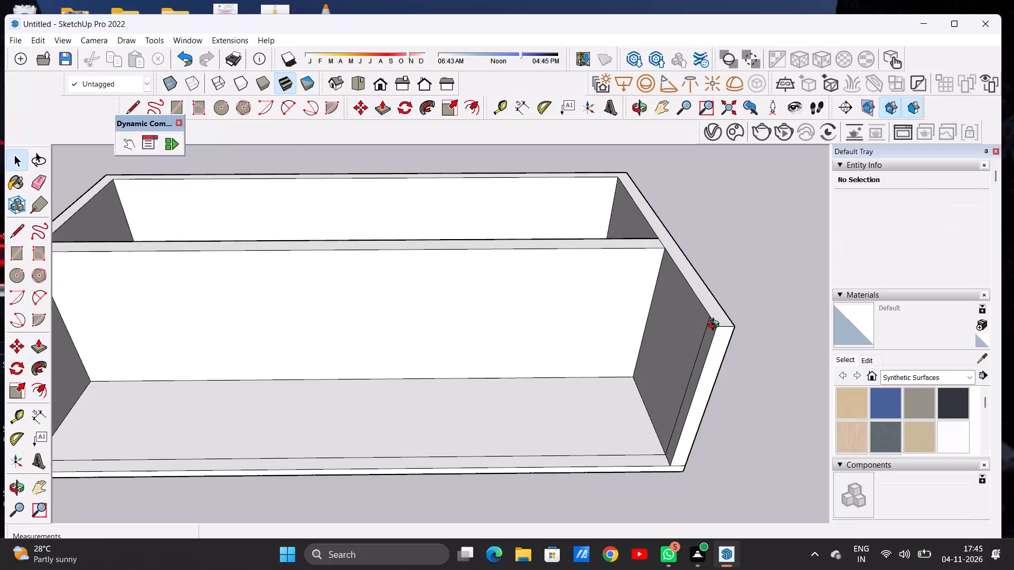
scroll(537, 378, "down", 9)
left_click_drag(529, 386, 528, 267)
left_click(541, 275)
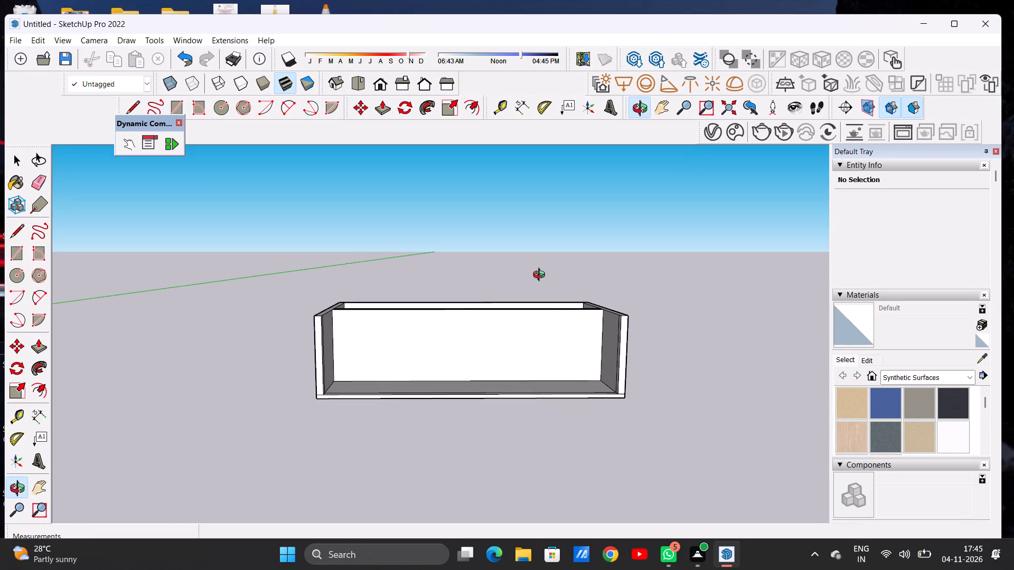
scroll(566, 336, "up", 5)
left_click_drag(485, 325, 504, 419)
left_click_drag(501, 310, 490, 393)
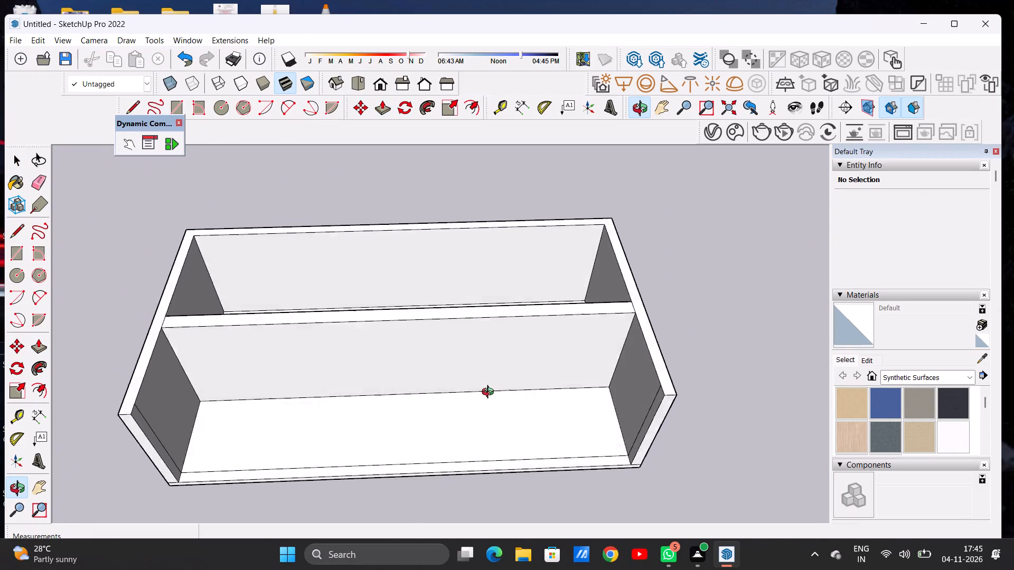
left_click_drag(490, 393, 474, 295)
scroll(562, 387, "down", 9)
left_click_drag(562, 388, 547, 320)
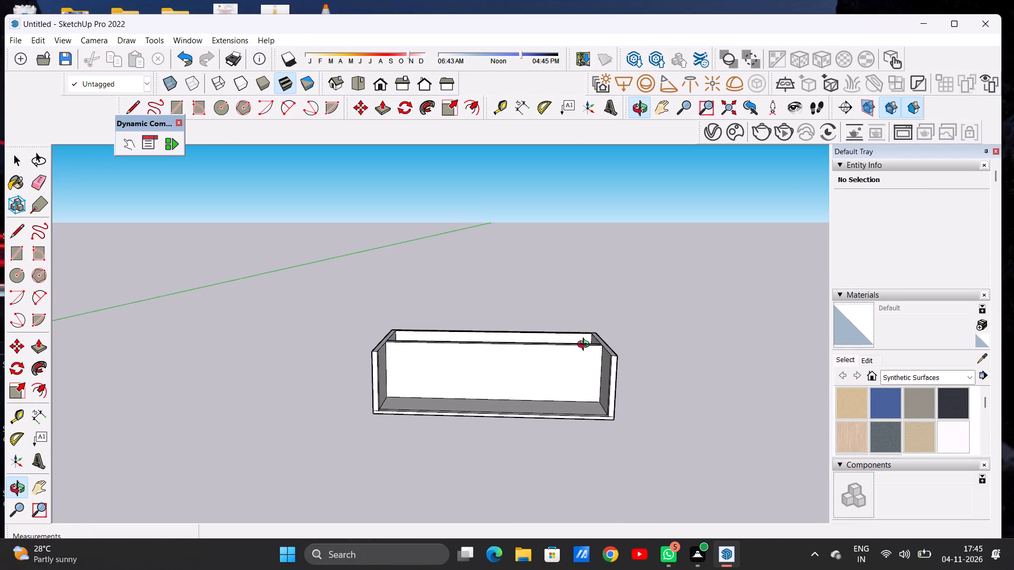
scroll(586, 346, "up", 6)
left_click_drag(482, 373, 504, 349)
left_click_drag(503, 344, 504, 337)
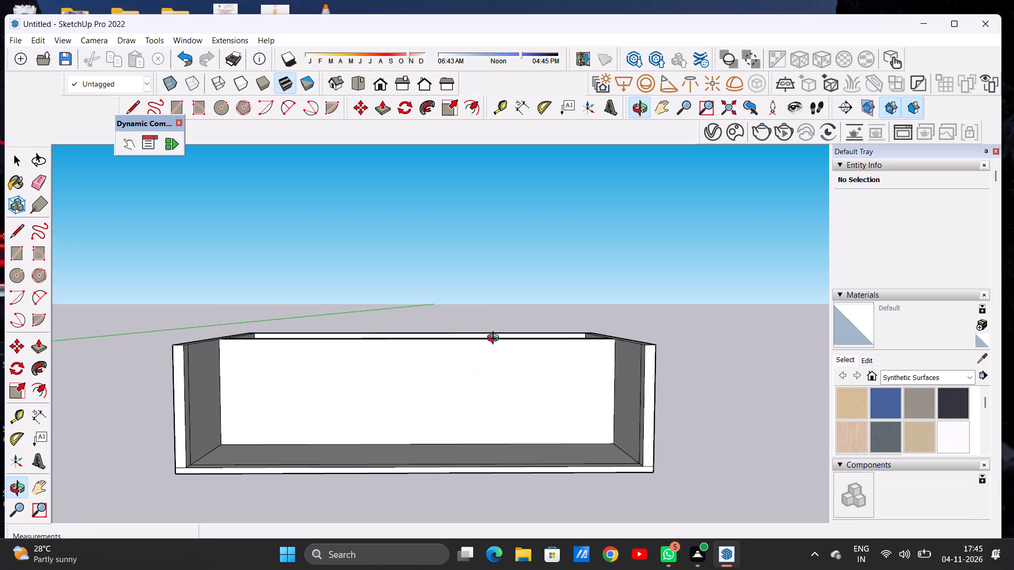
scroll(279, 395, "up", 2)
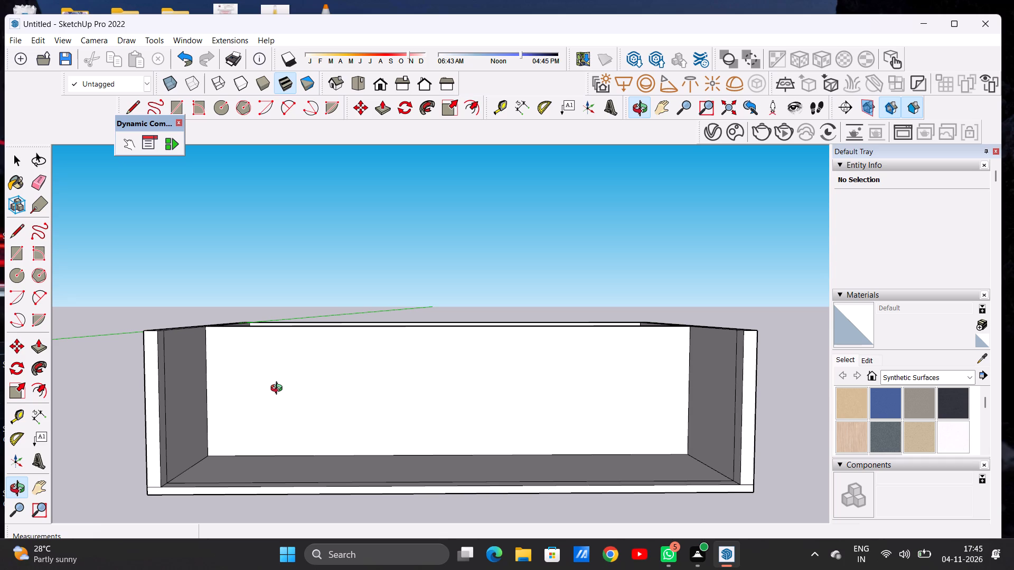
scroll(304, 416, "down", 6)
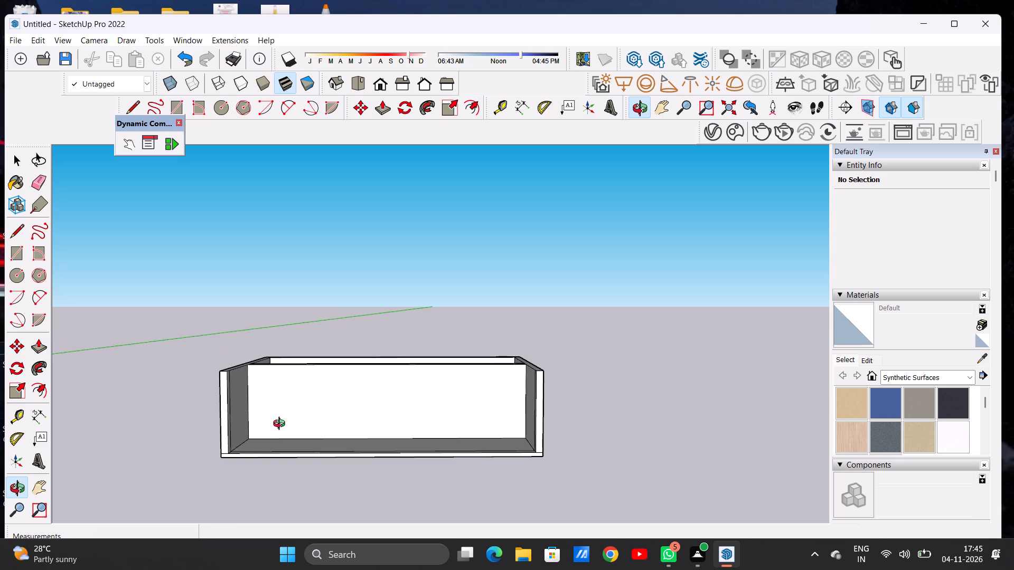
left_click(281, 425)
left_click_drag(289, 414, 294, 393)
scroll(286, 374, "up", 1)
scroll(286, 374, "down", 1)
scroll(286, 374, "up", 3)
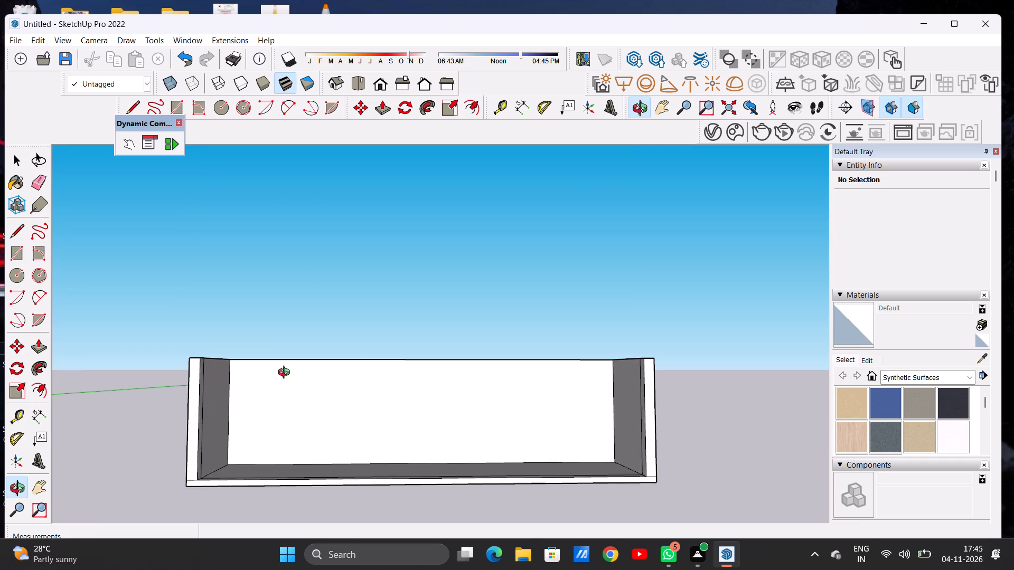
left_click_drag(286, 374, 276, 392)
scroll(240, 400, "down", 5)
scroll(253, 393, "up", 2)
scroll(253, 394, "down", 1)
scroll(253, 396, "up", 4)
left_click_drag(373, 427, 373, 445)
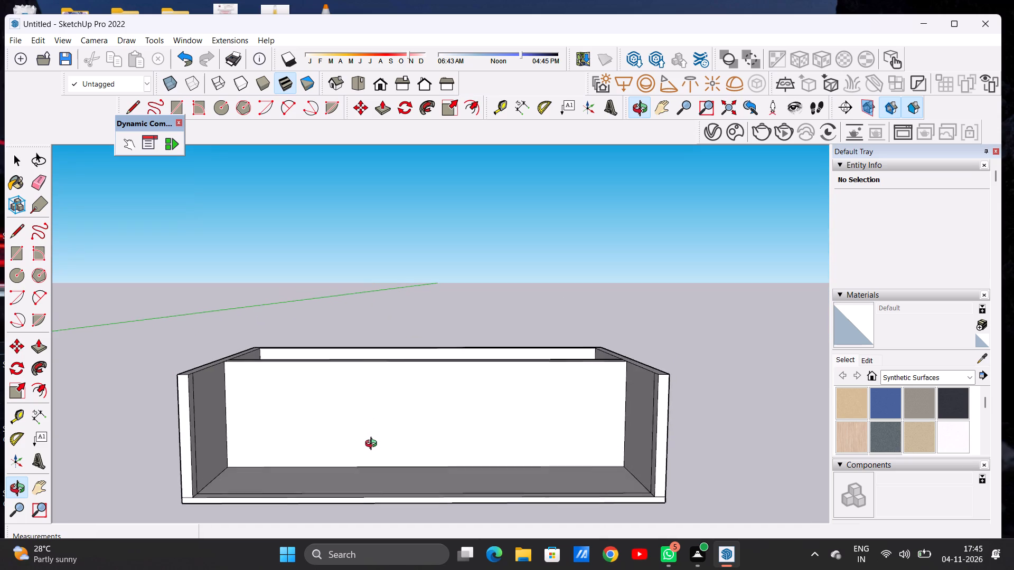
left_click_drag(373, 445, 380, 431)
scroll(380, 422, "up", 2)
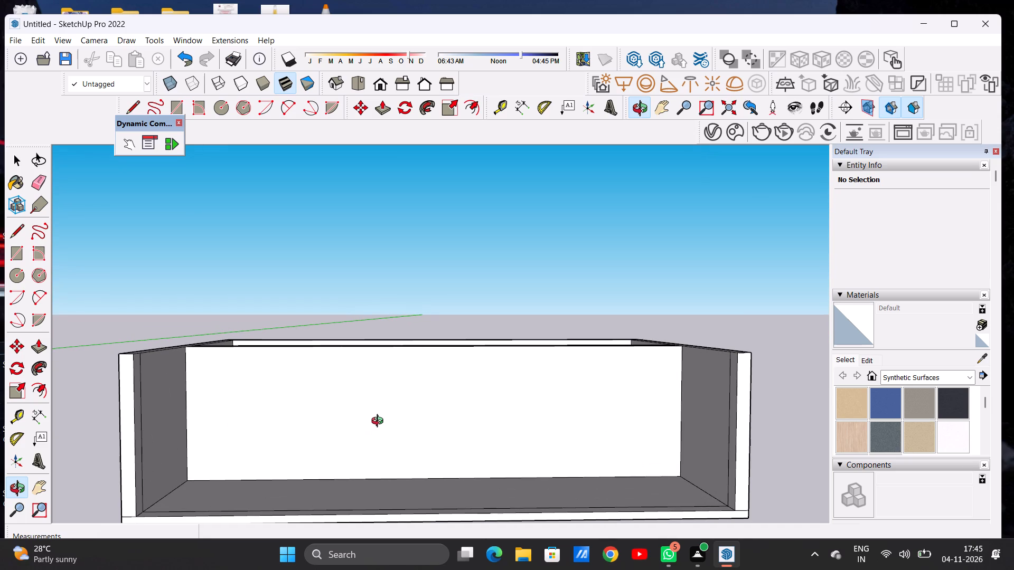
scroll(364, 427, "down", 5)
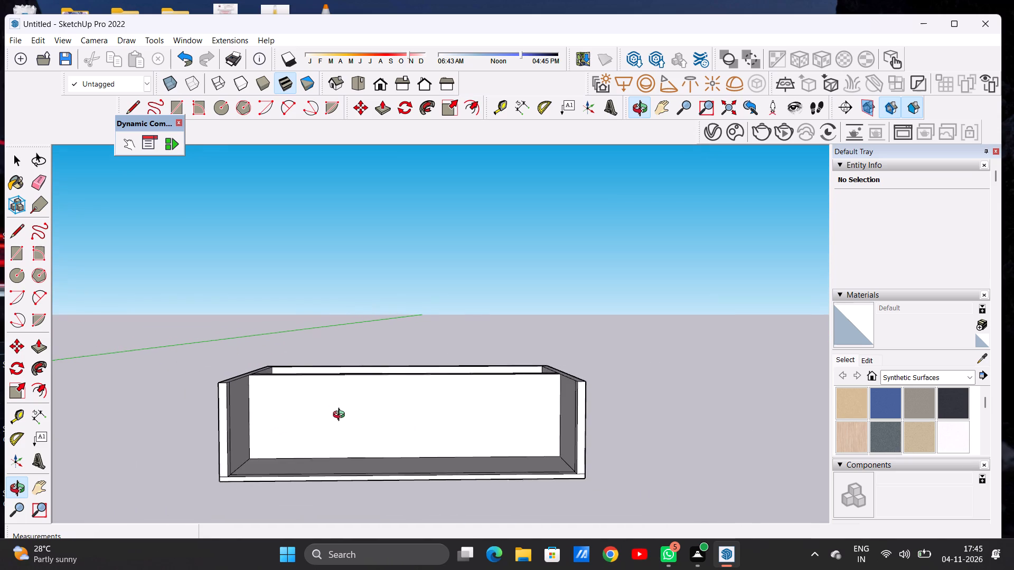
left_click_drag(343, 408, 345, 474)
left_click_drag(345, 383, 331, 456)
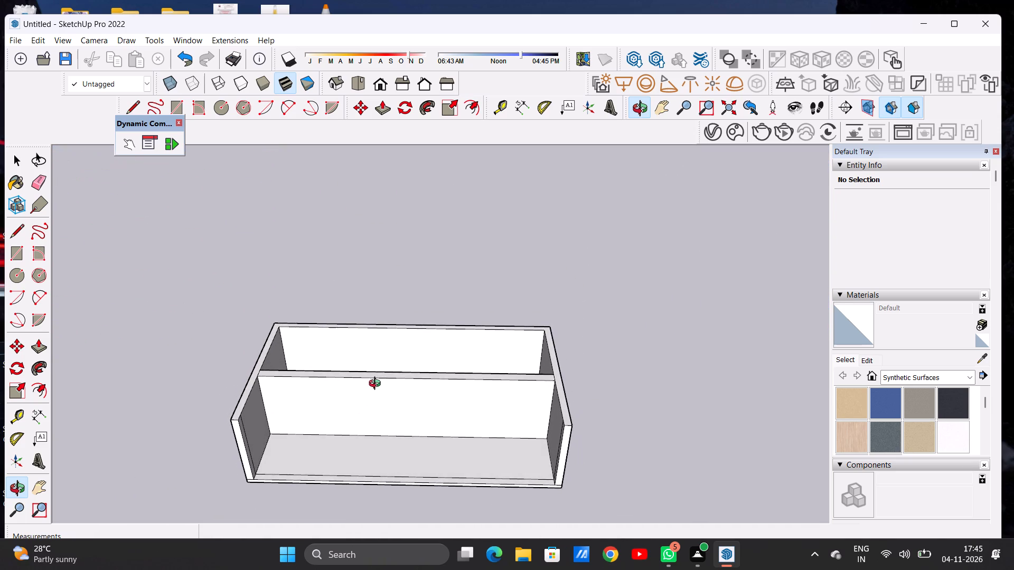
left_click_drag(377, 385, 385, 408)
left_click_drag(384, 429, 391, 343)
left_click_drag(382, 431, 393, 354)
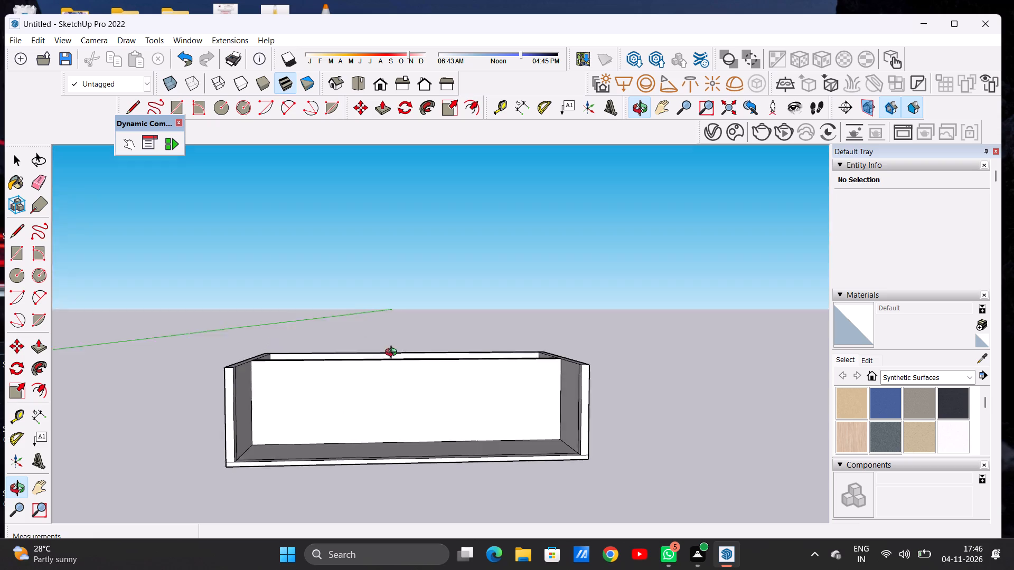
left_click_drag(393, 354, 394, 353)
left_click_drag(394, 353, 381, 453)
scroll(388, 401, "up", 5)
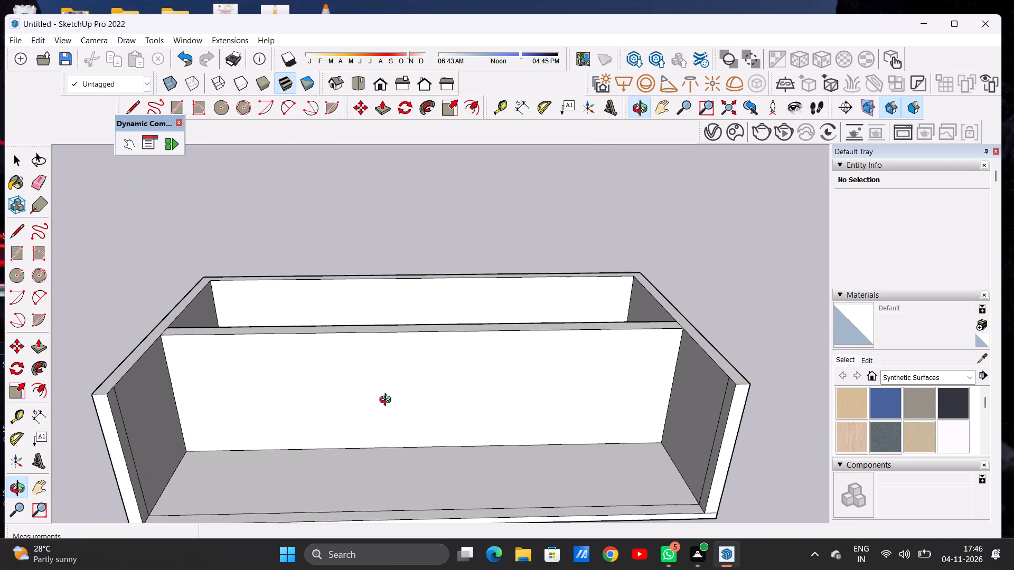
Draw a vertical line 15' long near the middle of the partition wall's front face, from the floor to its top edge.
key("l")
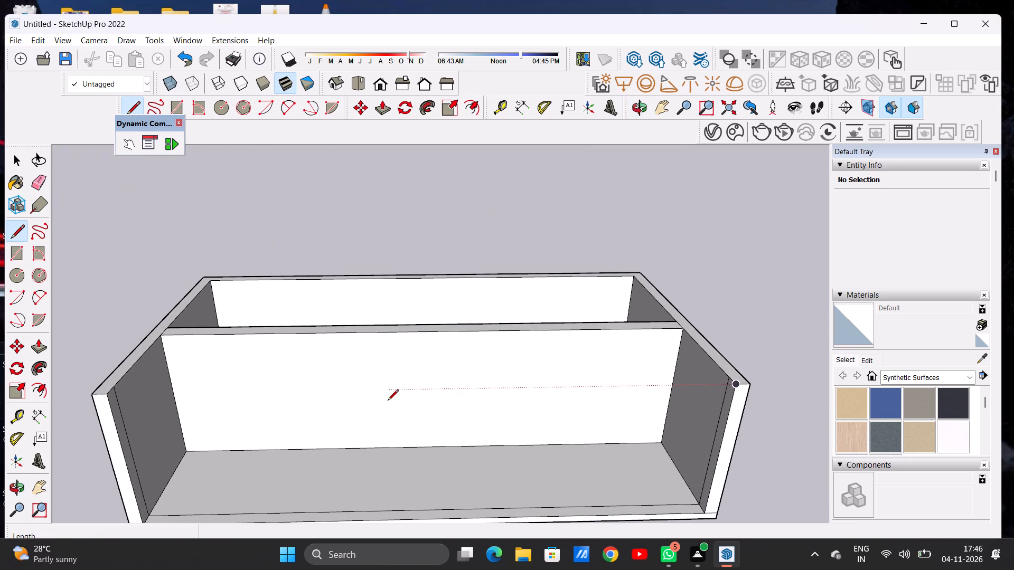
left_click(411, 448)
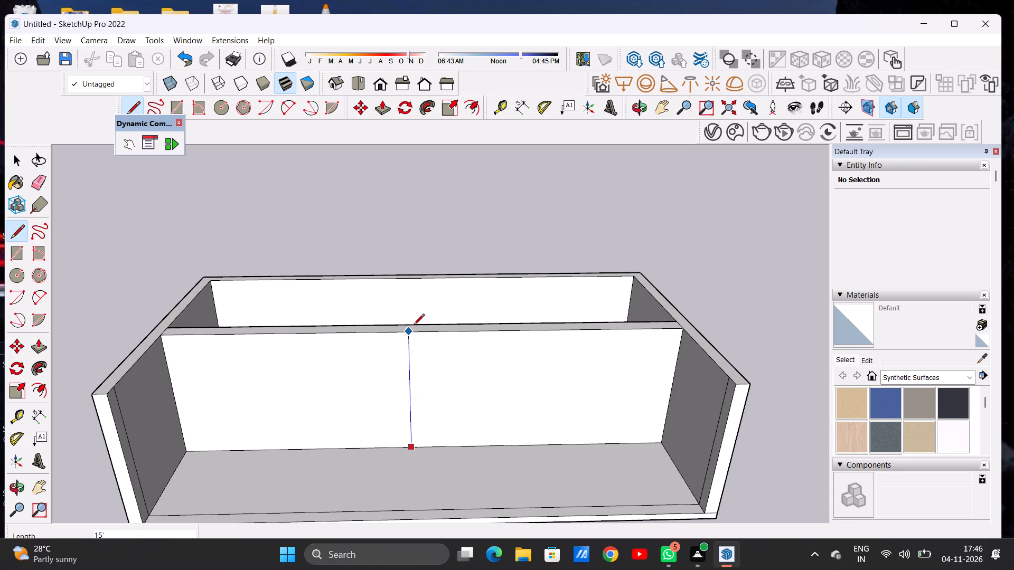
left_click(412, 332)
key("space")
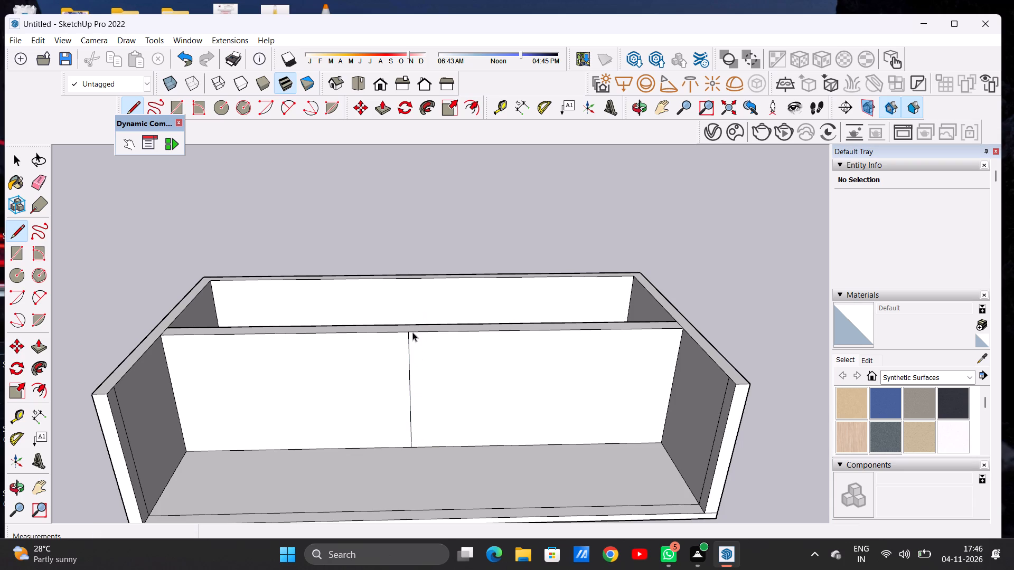
Examine the divided partition wall face and the floor areas around it from low and high angles.
type("O")
scroll(353, 427, "down", 7)
left_click_drag(404, 420, 409, 331)
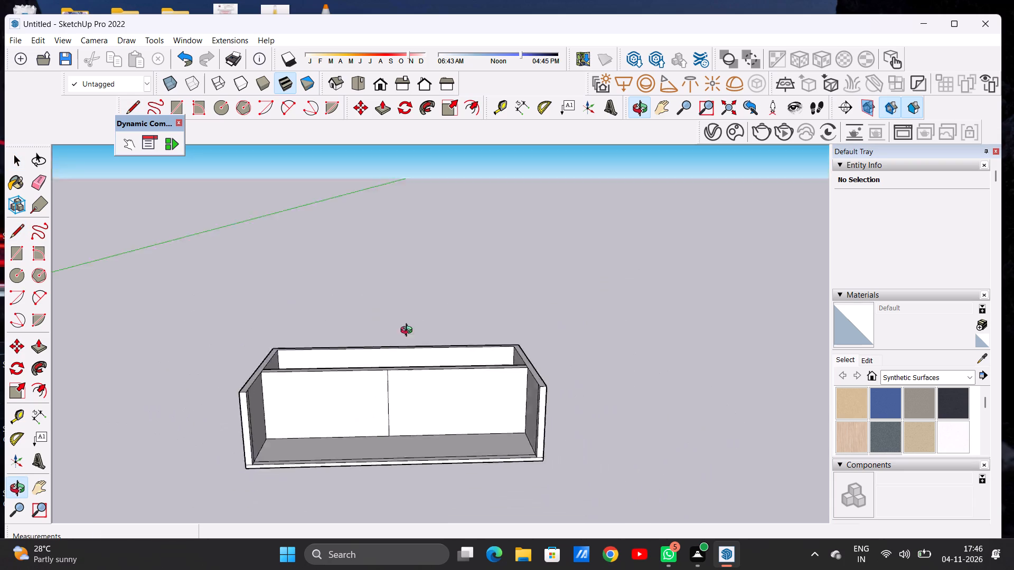
left_click_drag(409, 331, 401, 358)
scroll(407, 438, "up", 6)
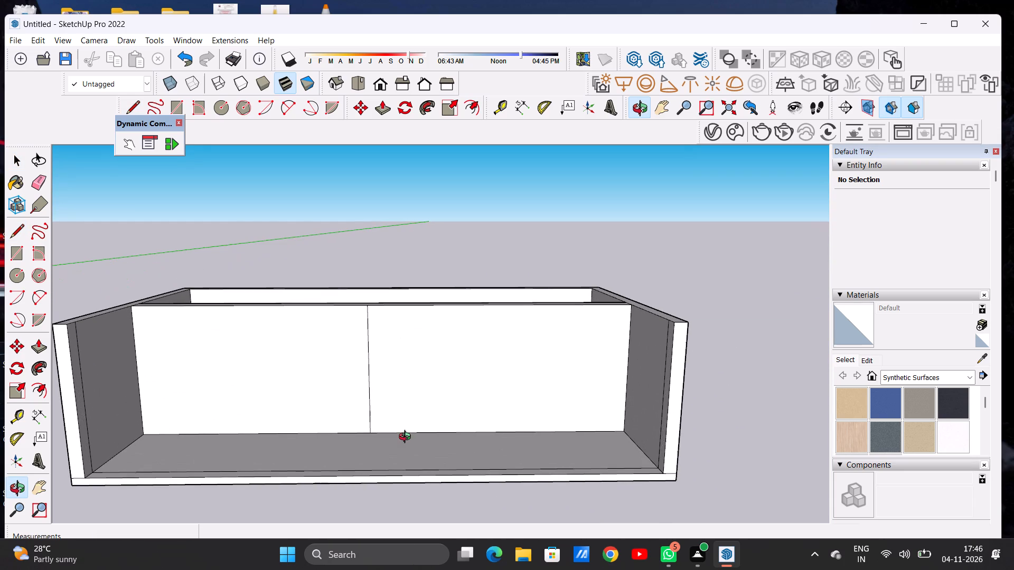
scroll(471, 431, "down", 3)
left_click_drag(418, 423, 414, 454)
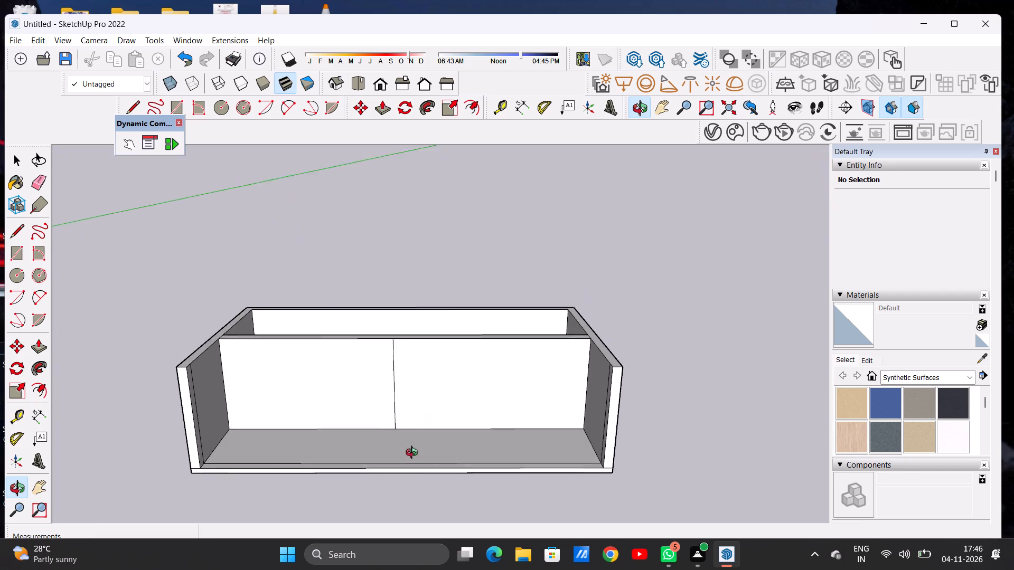
left_click_drag(414, 454, 422, 481)
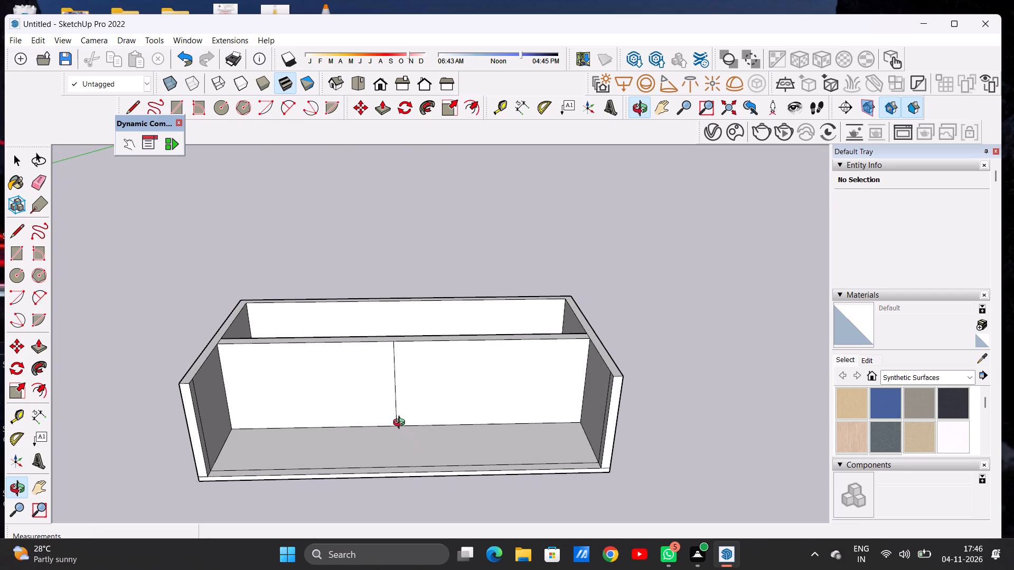
scroll(389, 431, "down", 1)
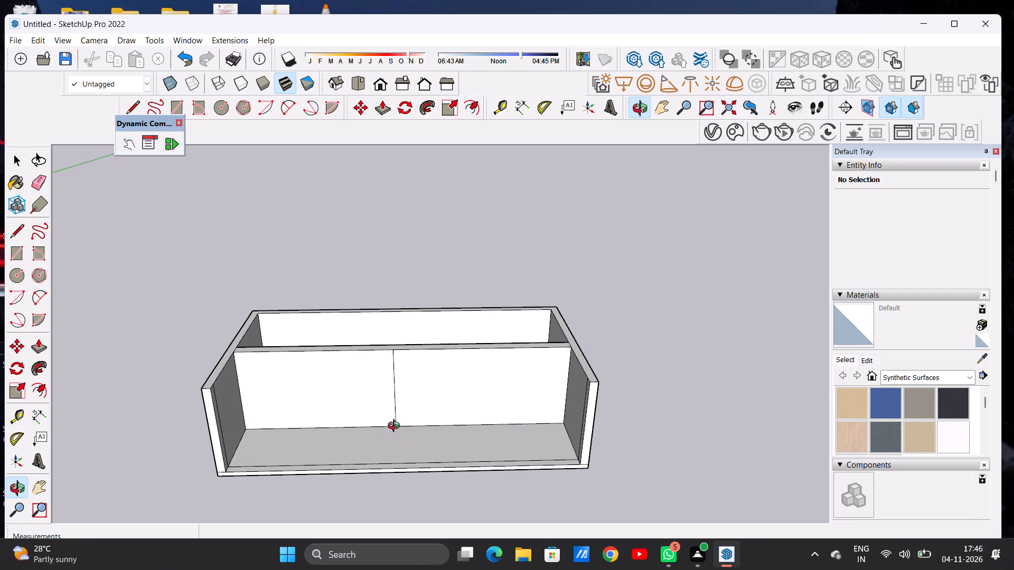
scroll(459, 445, "up", 5)
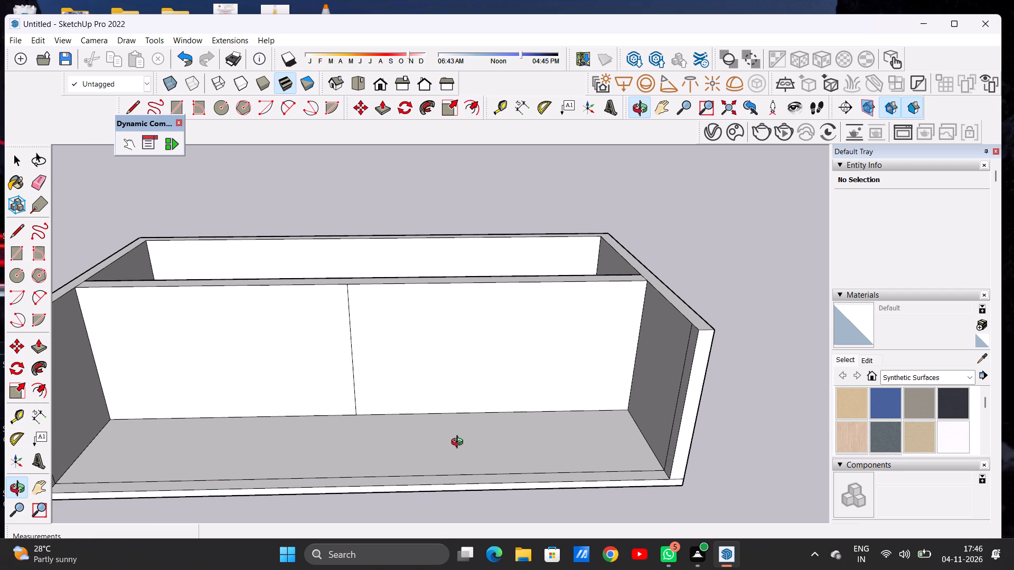
scroll(466, 423, "down", 4)
left_click_drag(457, 392, 456, 417)
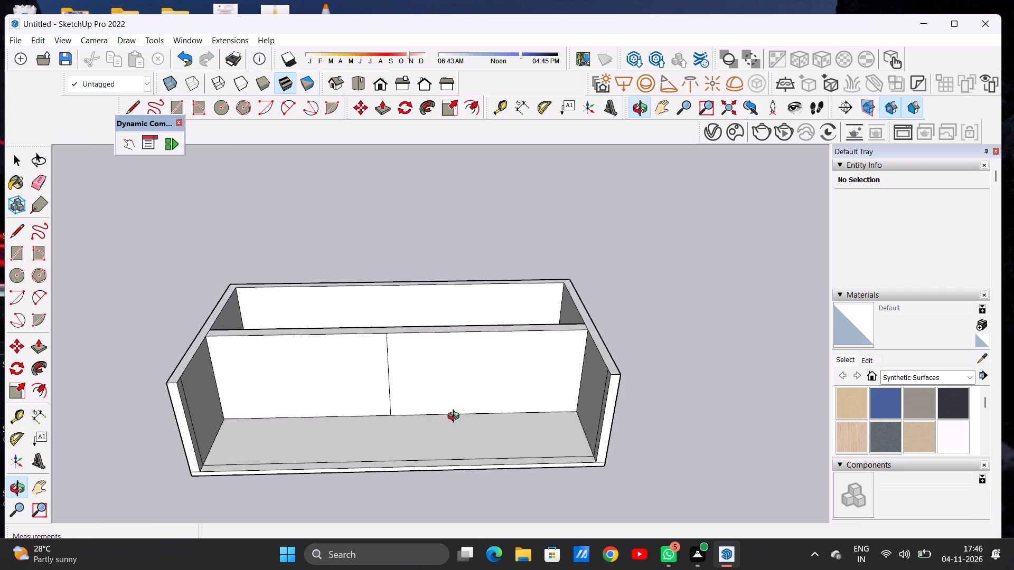
left_click_drag(456, 417, 452, 454)
left_click_drag(452, 417, 454, 470)
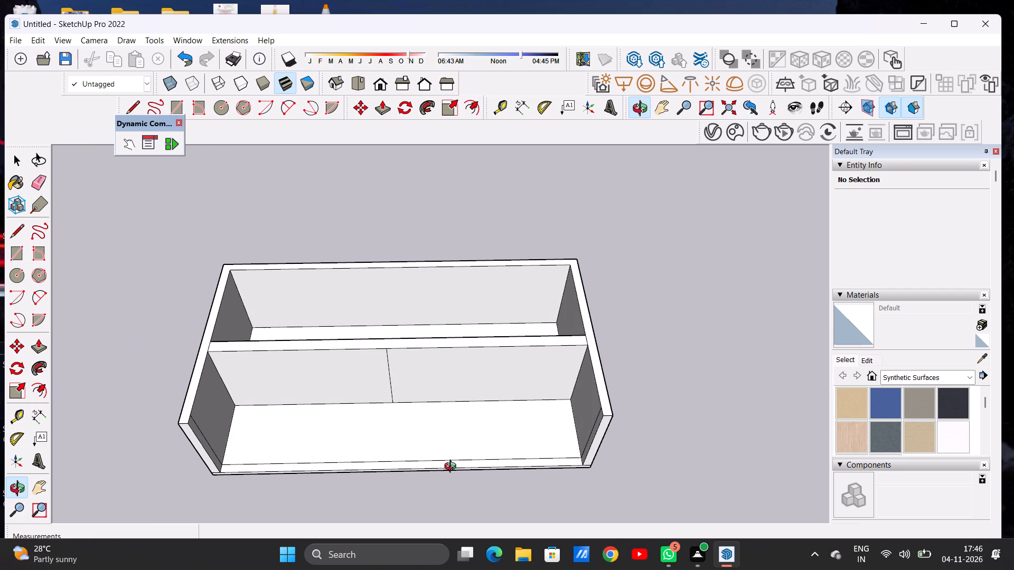
left_click_drag(450, 461, 448, 381)
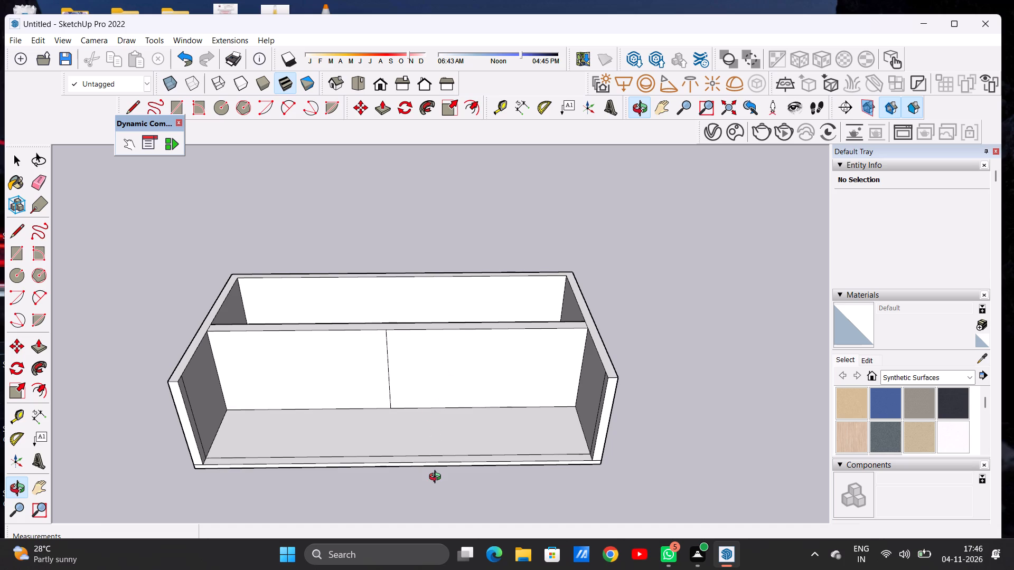
scroll(386, 415, "up", 1)
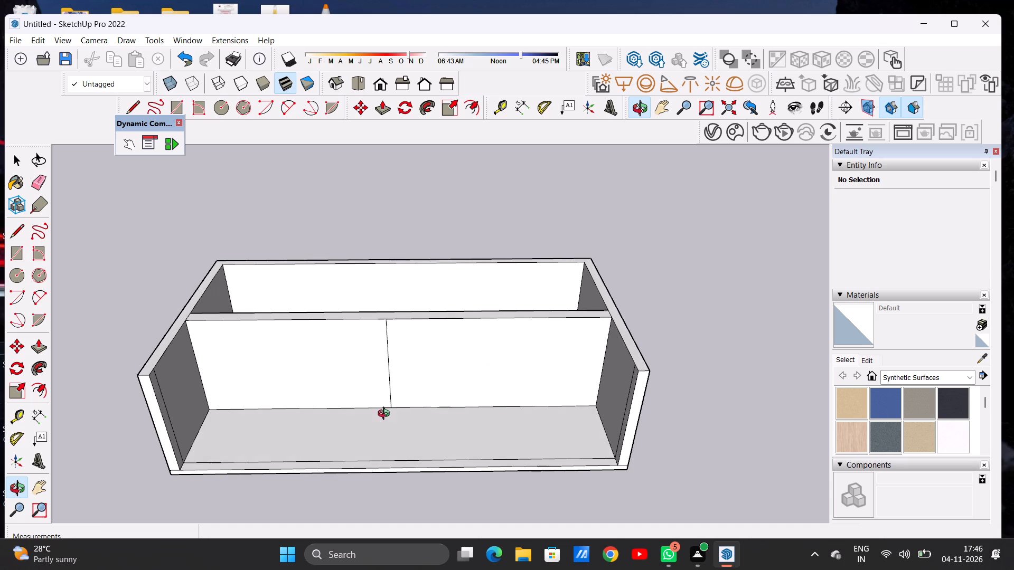
scroll(399, 425, "down", 4)
left_click_drag(405, 386, 406, 473)
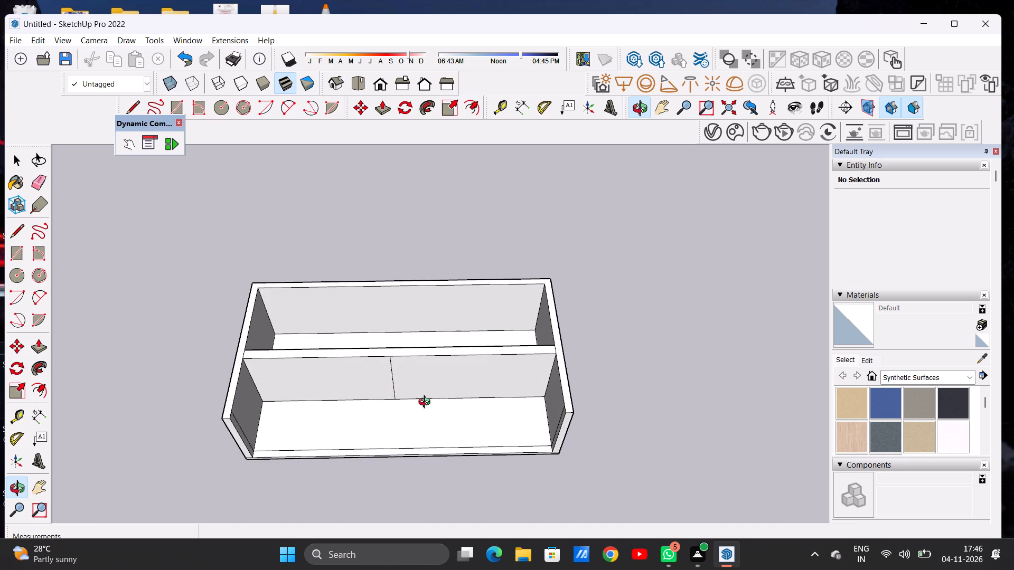
left_click_drag(410, 368, 413, 356)
left_click_drag(410, 454, 410, 363)
left_click_drag(409, 413, 410, 351)
left_click_drag(400, 420, 408, 377)
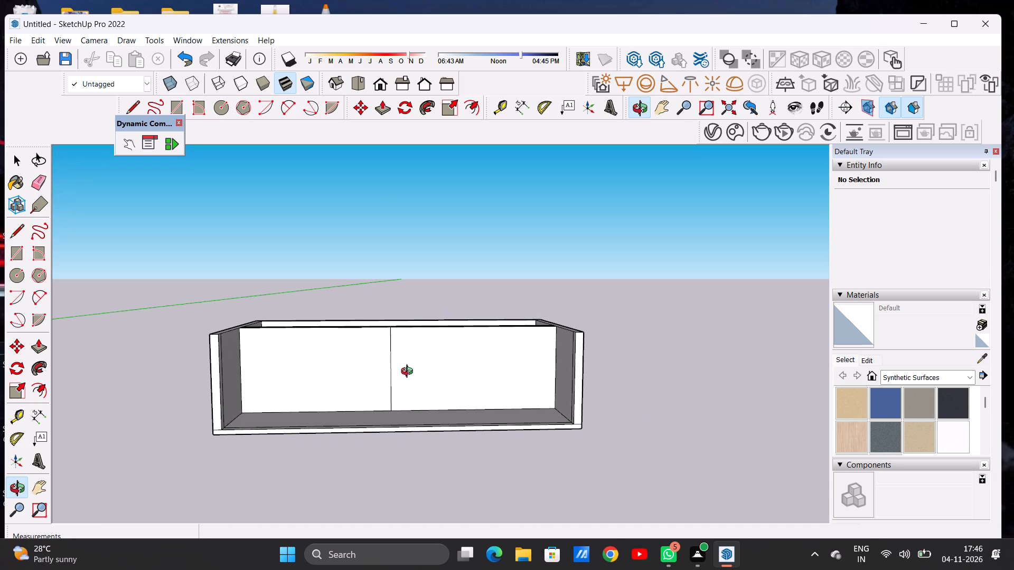
Draw a door rectangle about 7' 9" wide and 12' 7" high on the partition wall, rising from the floor just right of the dividing line.
left_click(383, 85)
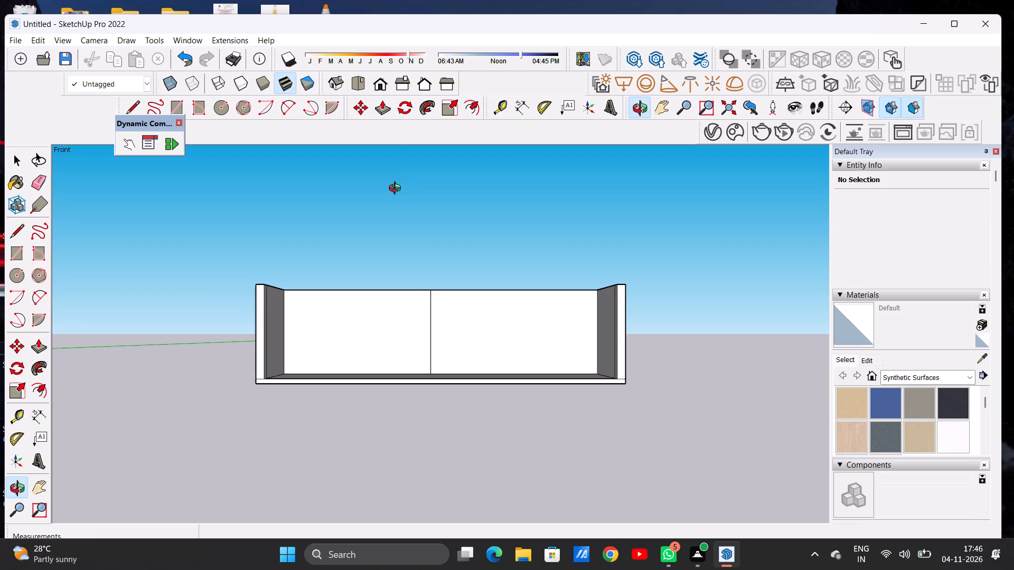
scroll(594, 294, "up", 7)
left_click_drag(514, 316, 513, 337)
scroll(369, 386, "down", 4)
scroll(455, 375, "down", 2)
scroll(383, 394, "up", 1)
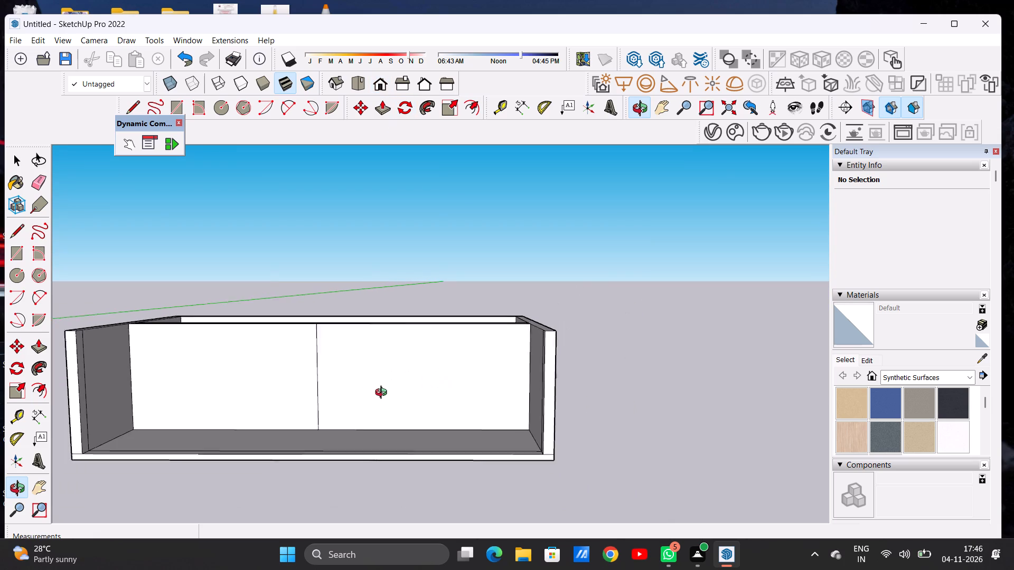
scroll(383, 394, "up", 2)
scroll(440, 384, "up", 2)
key("r")
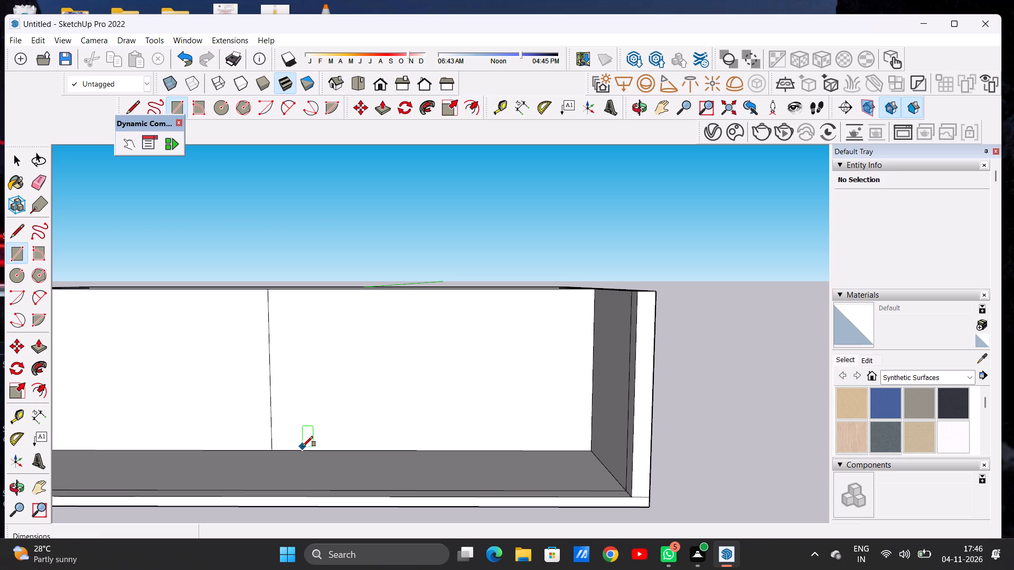
left_click(299, 452)
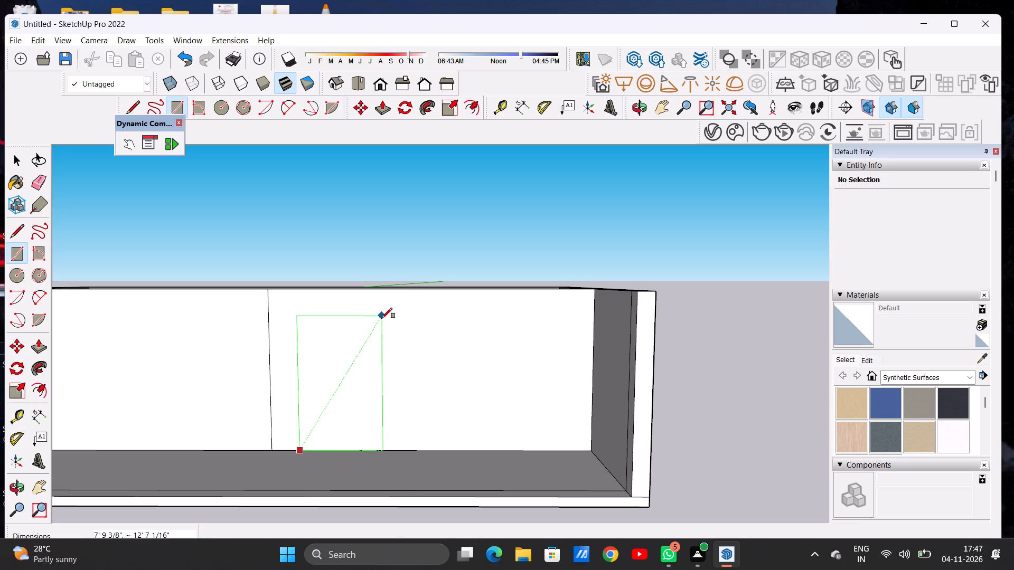
left_click(382, 318)
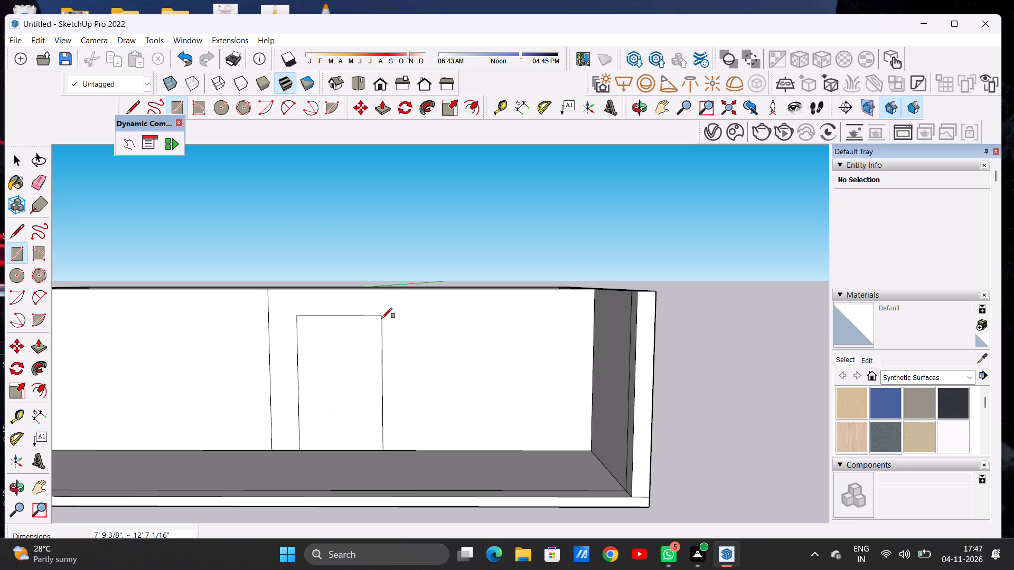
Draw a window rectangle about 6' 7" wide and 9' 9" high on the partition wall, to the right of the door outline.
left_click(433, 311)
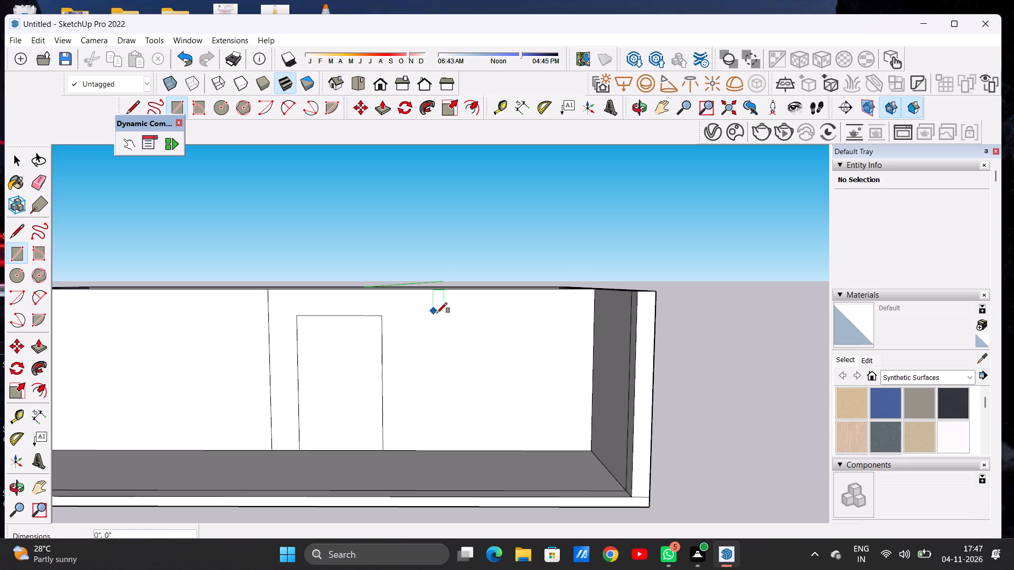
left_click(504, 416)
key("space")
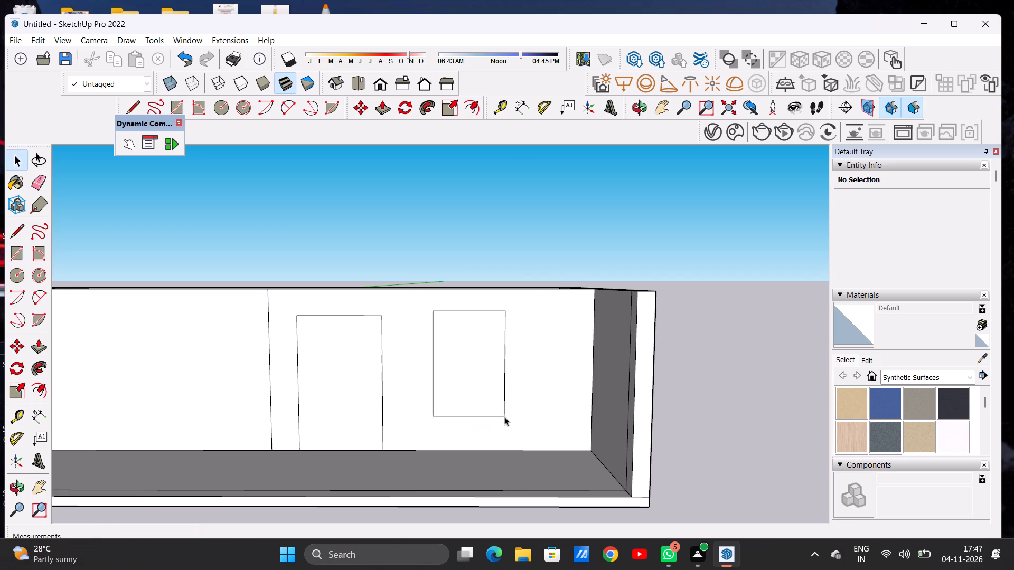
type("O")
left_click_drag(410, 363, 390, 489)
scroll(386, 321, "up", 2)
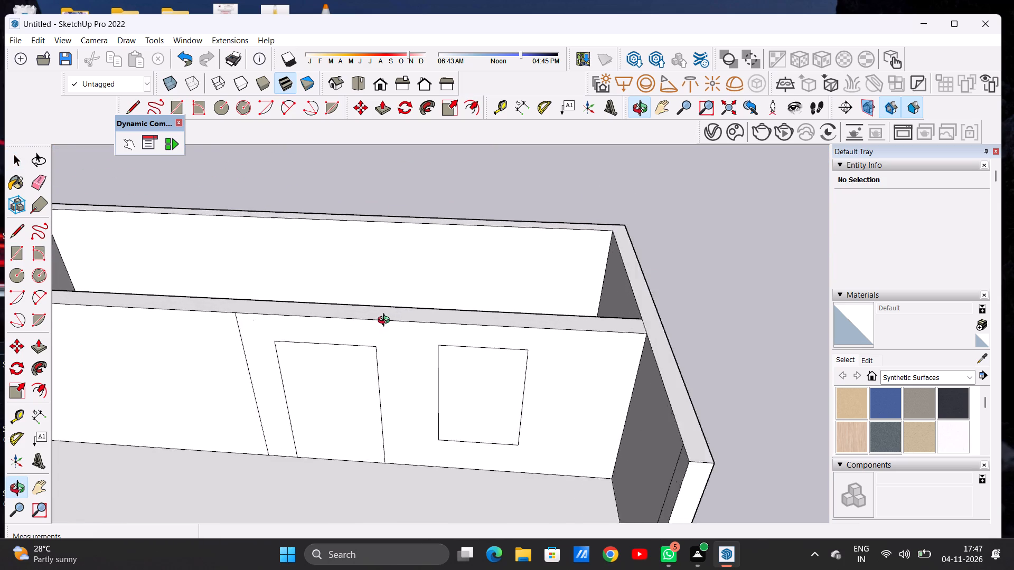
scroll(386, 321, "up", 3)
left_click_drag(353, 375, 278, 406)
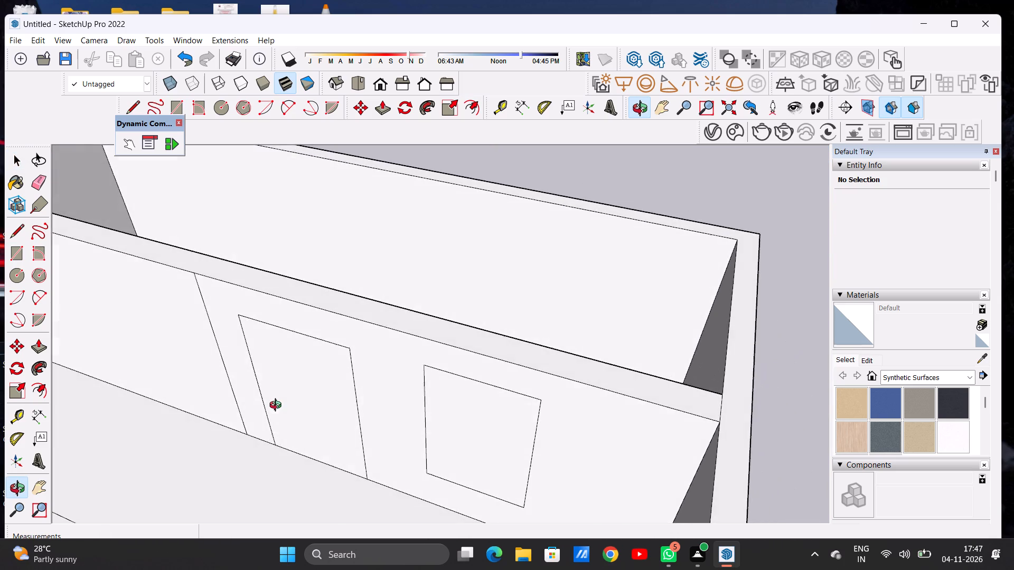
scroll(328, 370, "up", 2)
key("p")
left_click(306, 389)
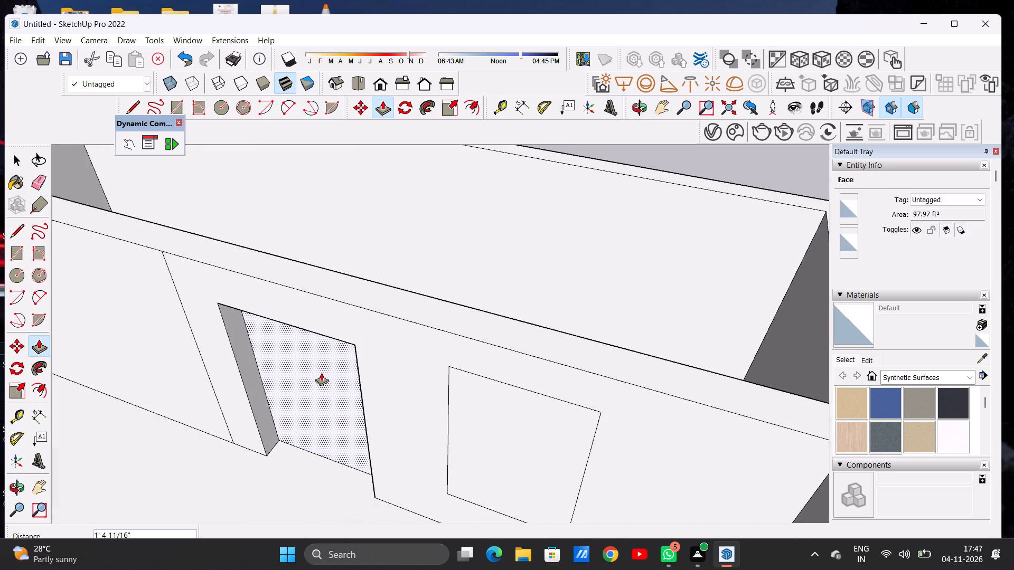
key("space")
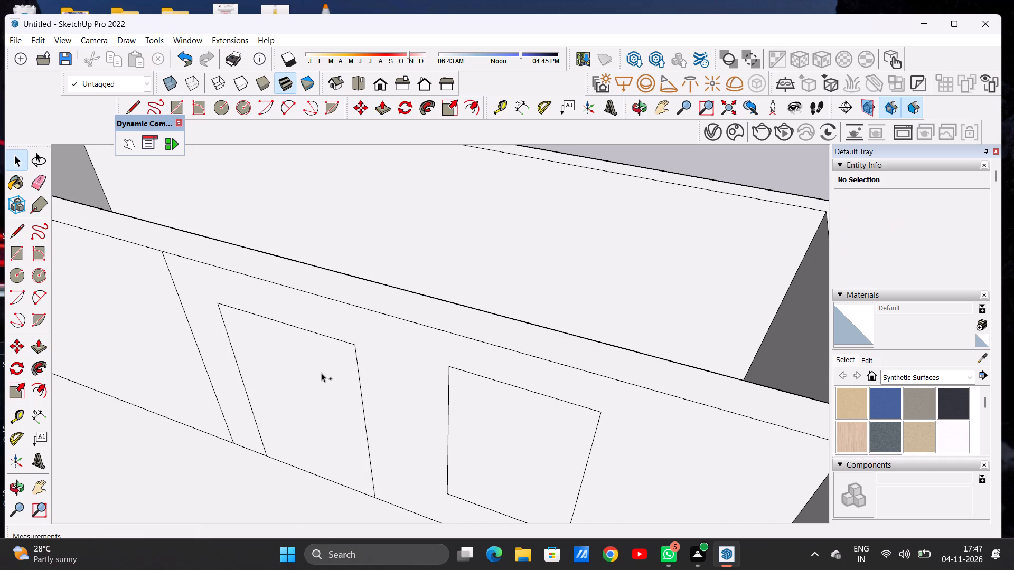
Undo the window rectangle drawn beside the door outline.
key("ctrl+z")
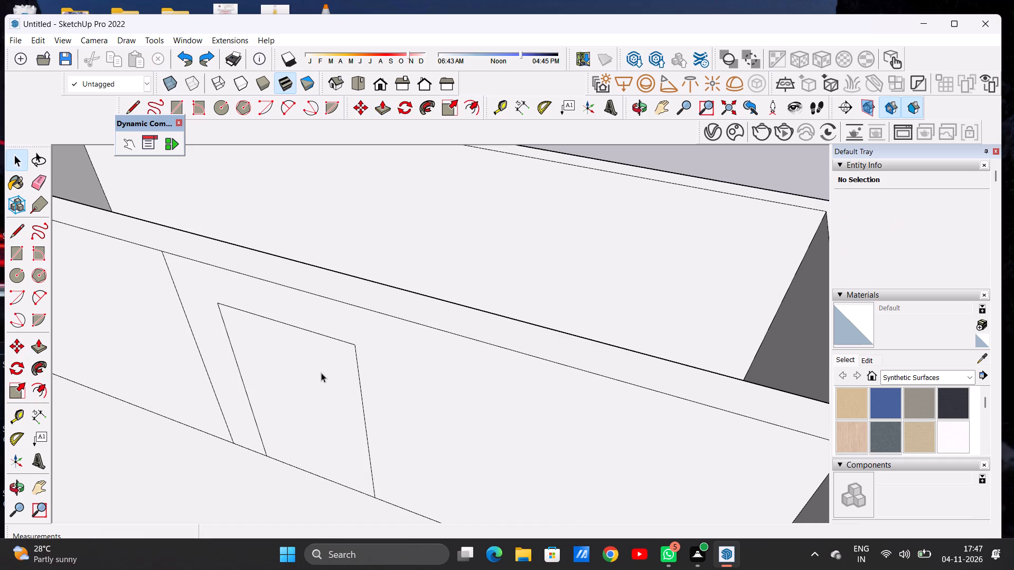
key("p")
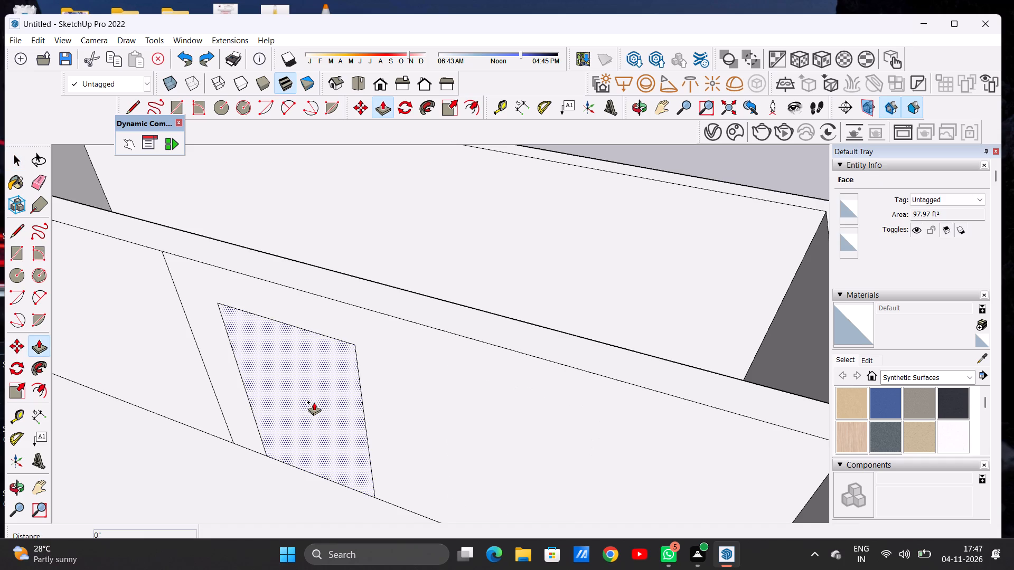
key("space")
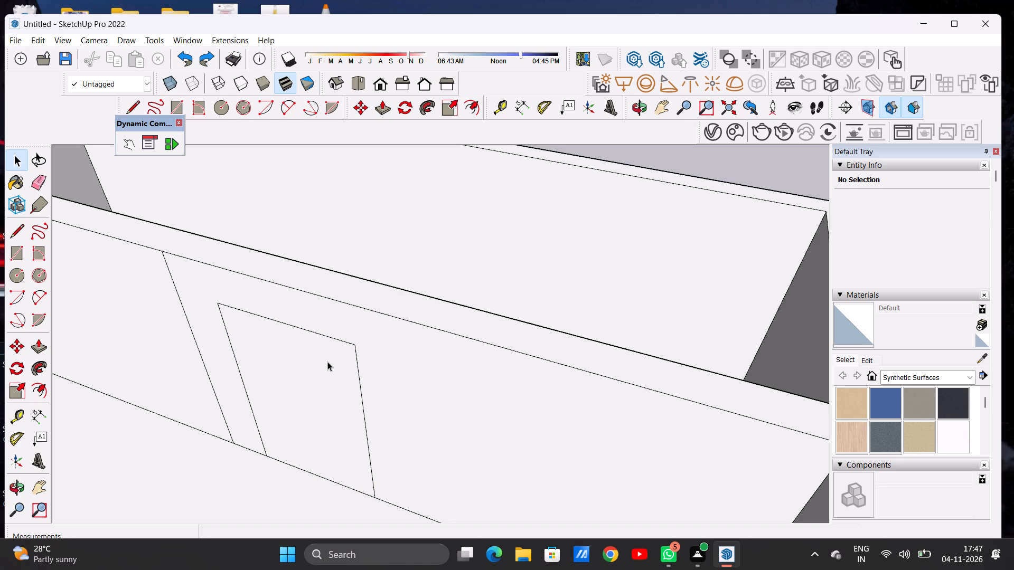
Offset the door outline inward to form a narrow frame around the door panel.
key("o")
left_click_drag(305, 424, 412, 383)
scroll(394, 395, "down", 7)
left_click_drag(392, 408, 393, 366)
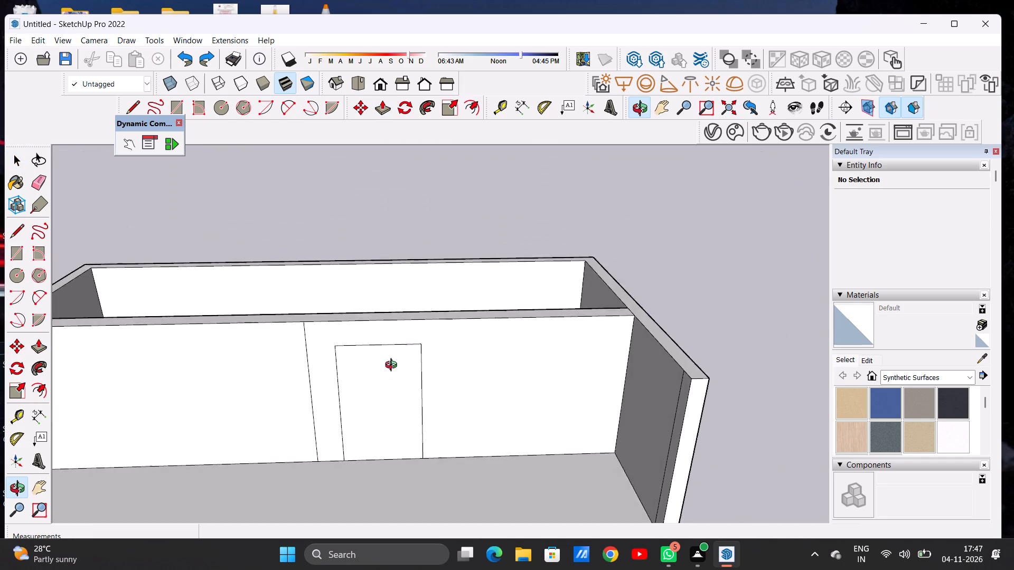
left_click_drag(393, 366, 401, 319)
scroll(419, 386, "up", 3)
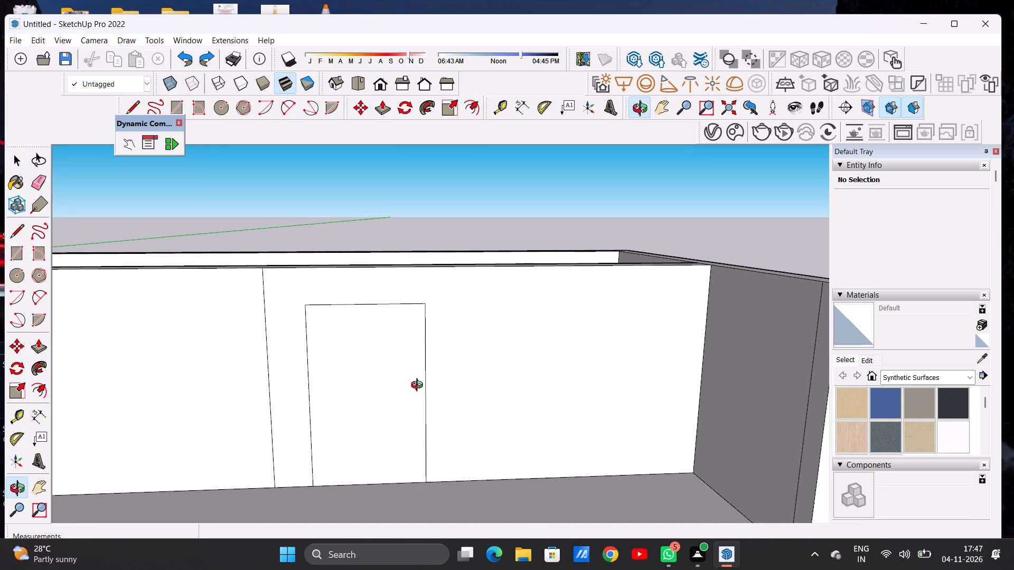
key("o")
key("f")
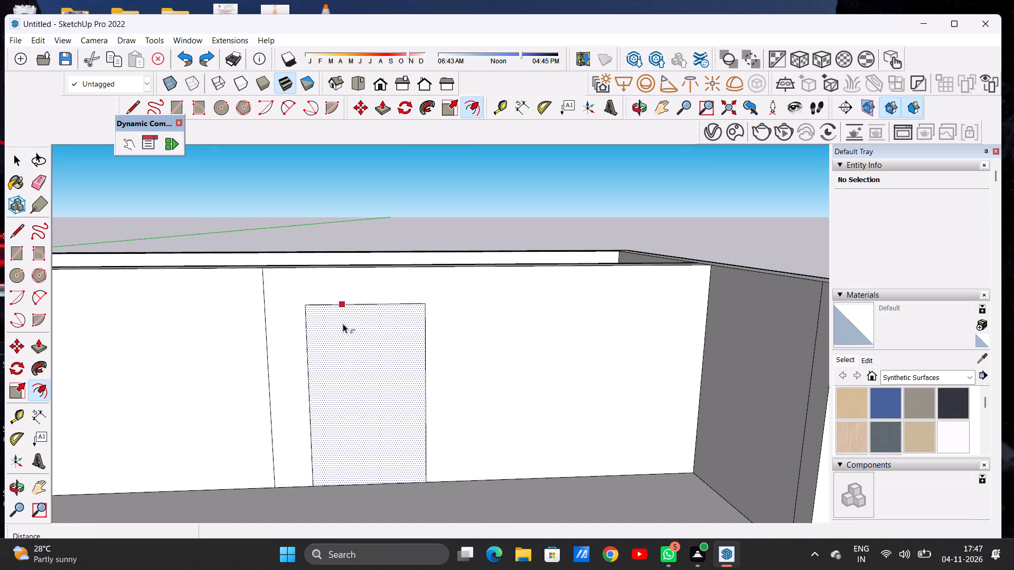
left_click(331, 315)
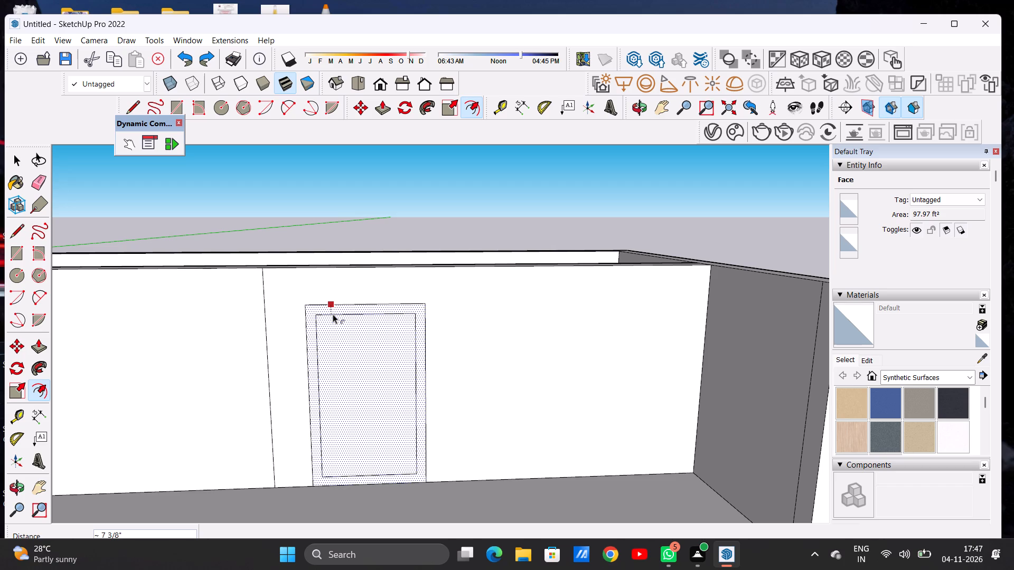
left_click(333, 316)
key("space")
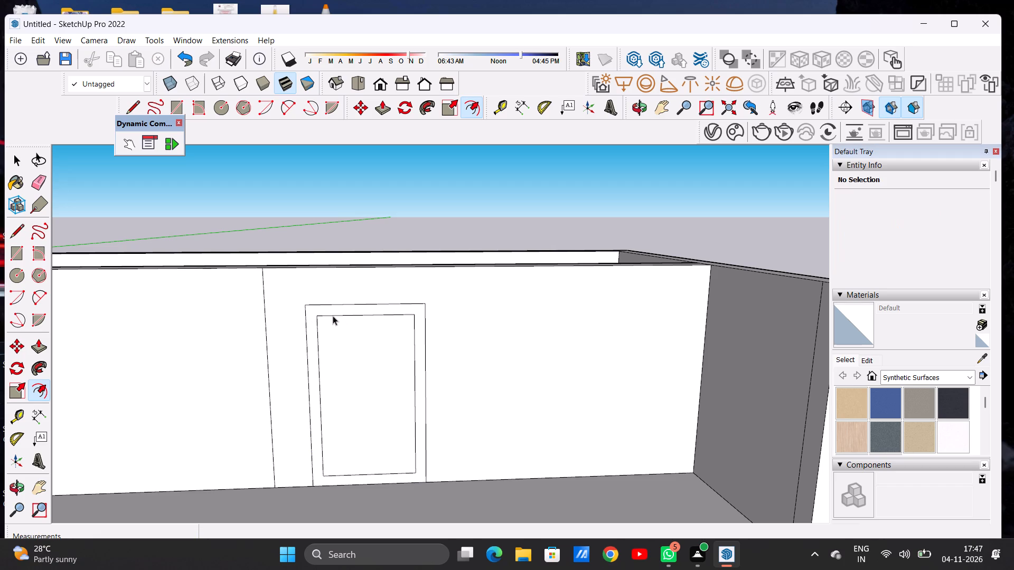
Push the inner door panel back into the partition wall with Push/Pull, leaving the surrounding frame flush with the wall.
type("O")
left_click_drag(381, 339, 322, 465)
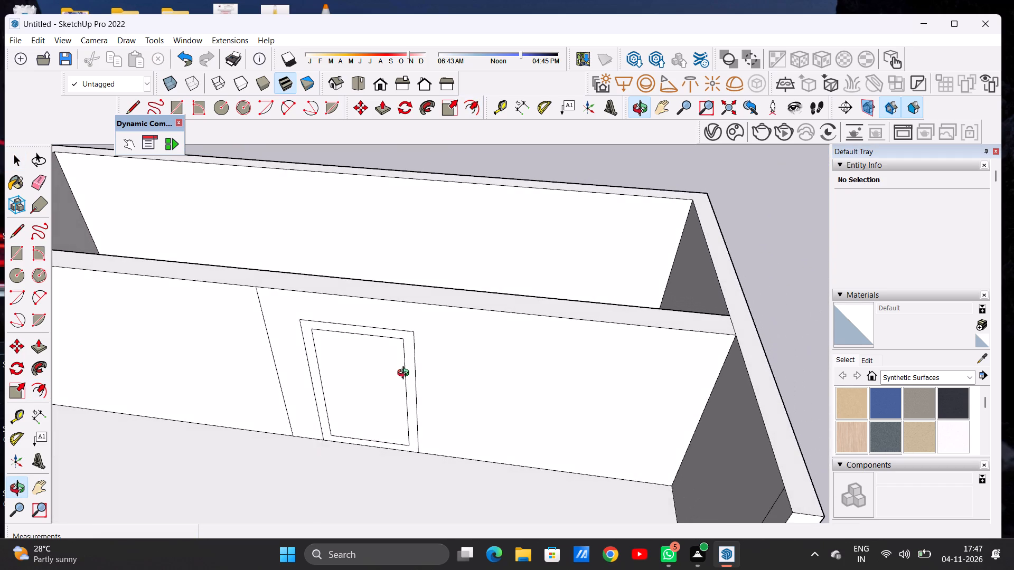
scroll(406, 374, "up", 6)
key("p")
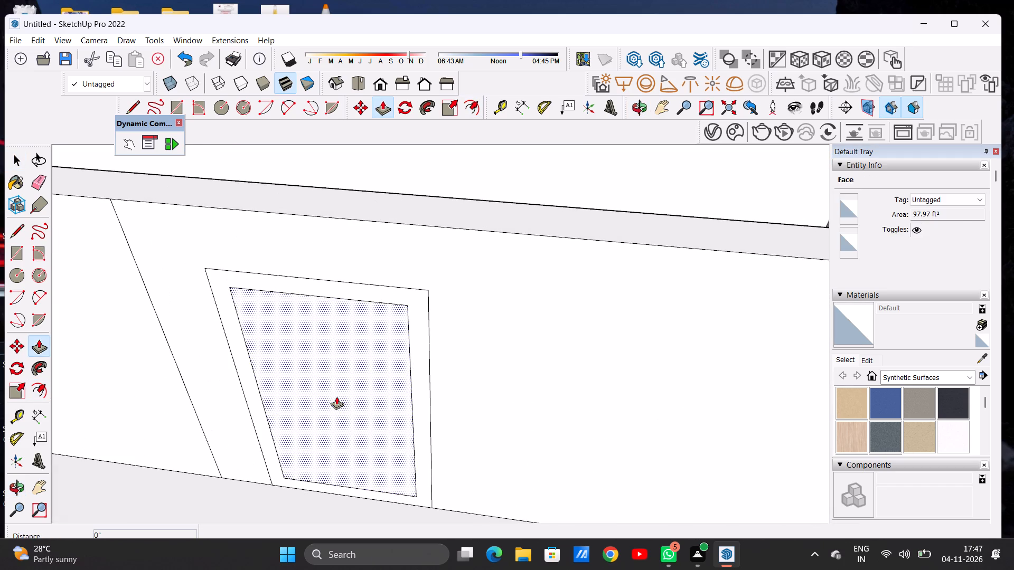
left_click(336, 396)
left_click(343, 382)
key("space")
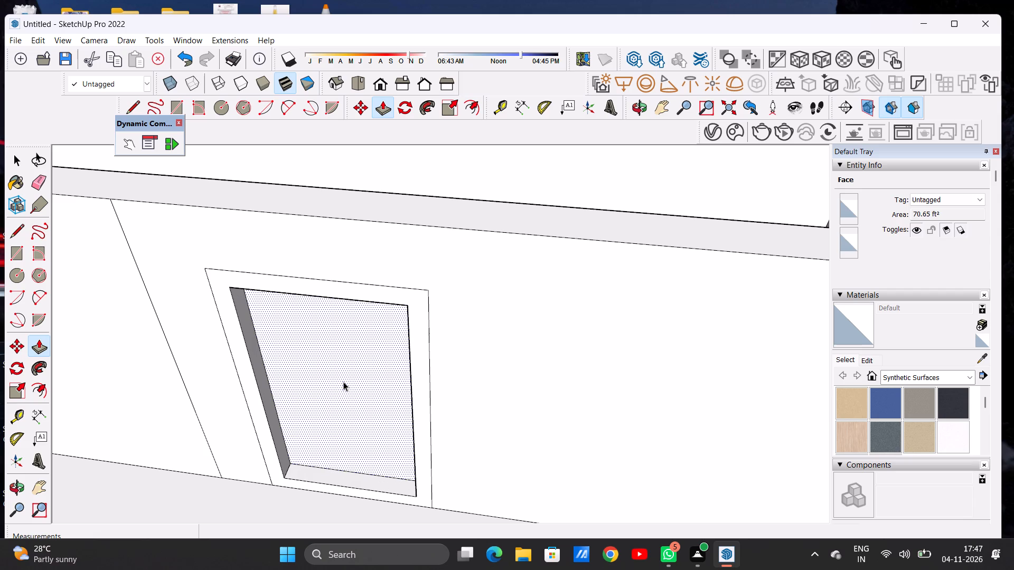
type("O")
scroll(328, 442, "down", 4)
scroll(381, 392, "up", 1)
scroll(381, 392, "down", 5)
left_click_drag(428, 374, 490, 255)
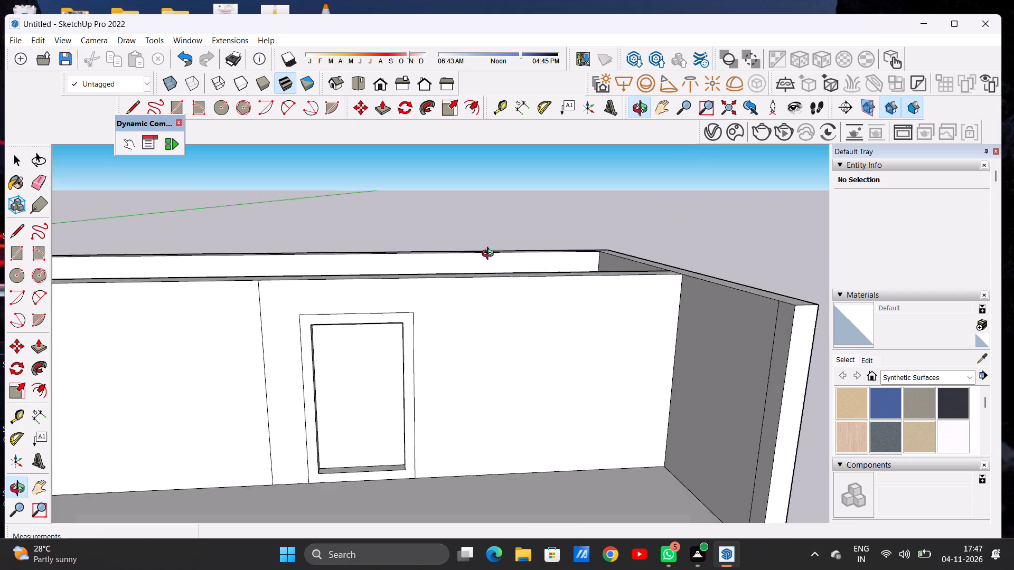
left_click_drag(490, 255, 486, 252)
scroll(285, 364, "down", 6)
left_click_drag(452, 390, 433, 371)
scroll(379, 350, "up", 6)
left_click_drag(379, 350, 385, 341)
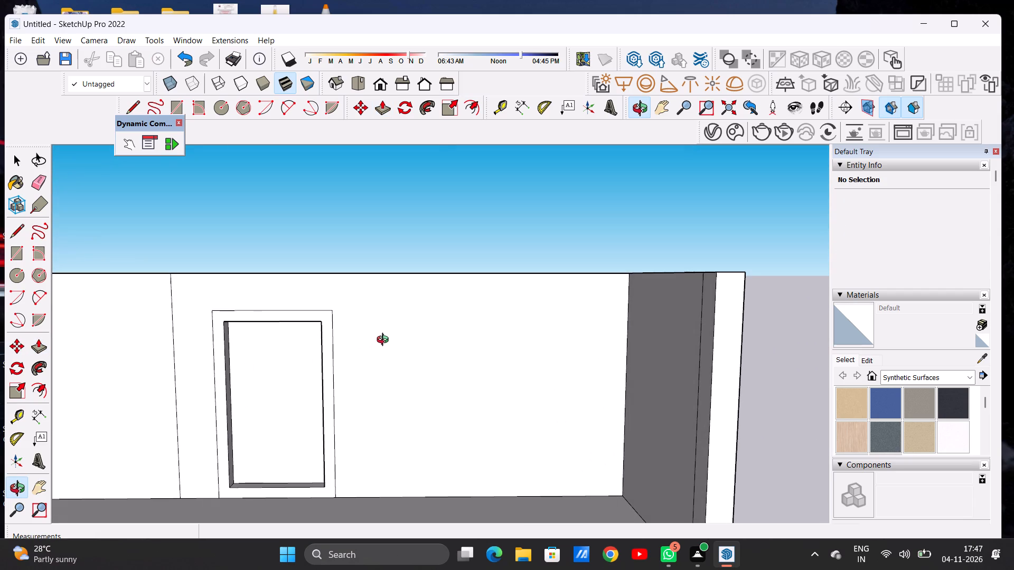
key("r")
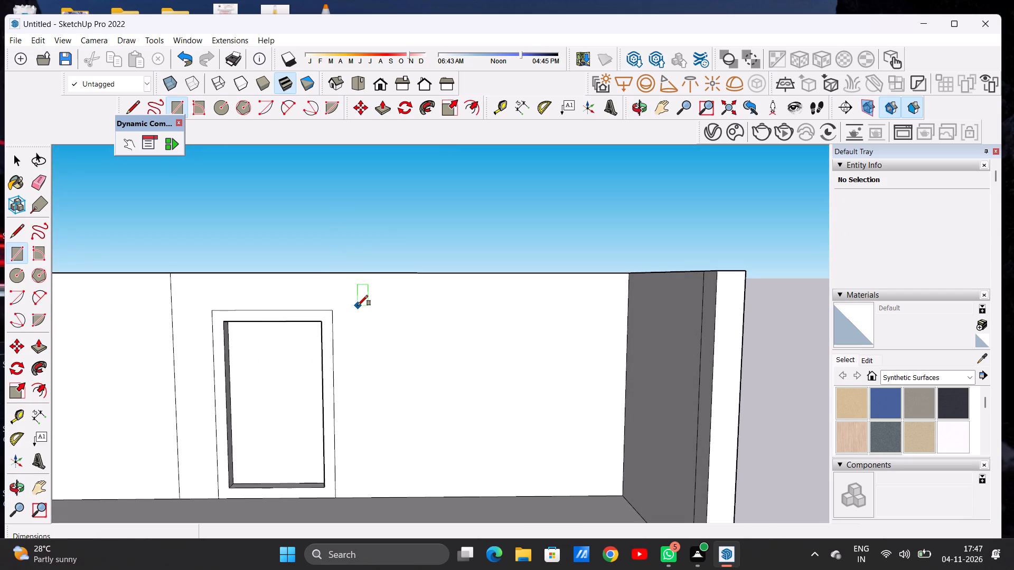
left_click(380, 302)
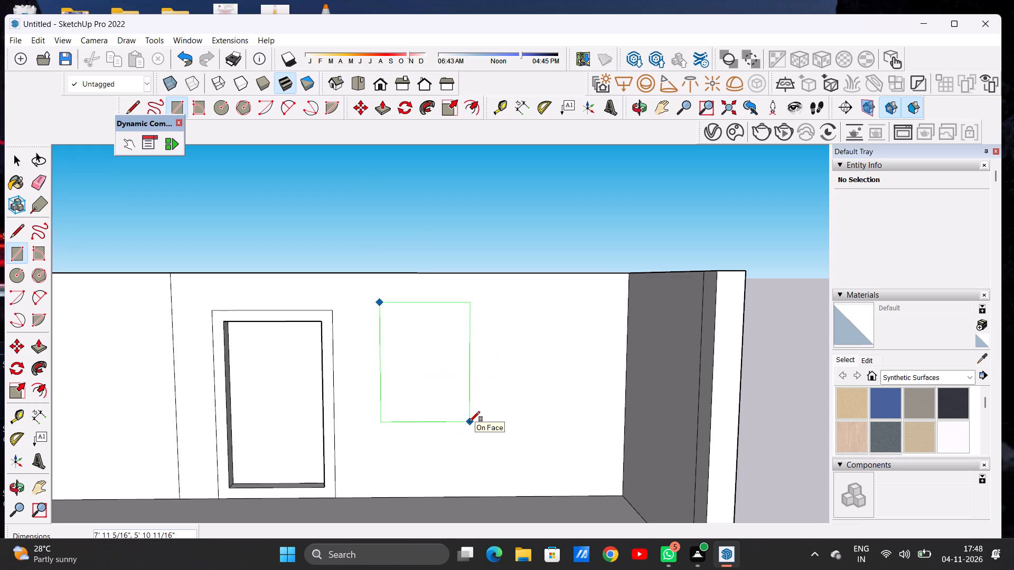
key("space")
Draw a window rectangle about 7' wide and 9' high on the partition wall, to the right of the door frame.
type("R")
left_click(379, 310)
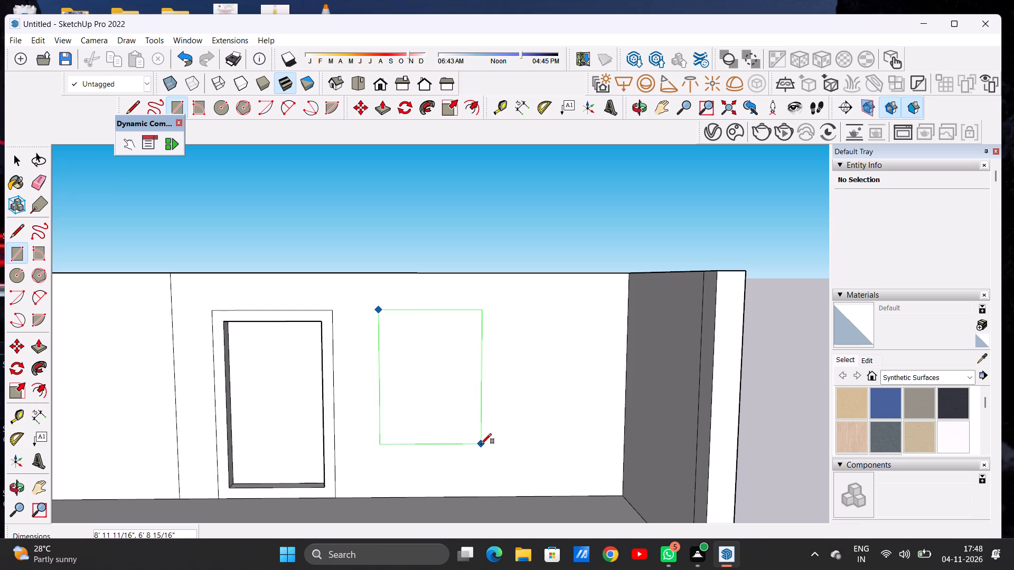
left_click(484, 445)
key("space")
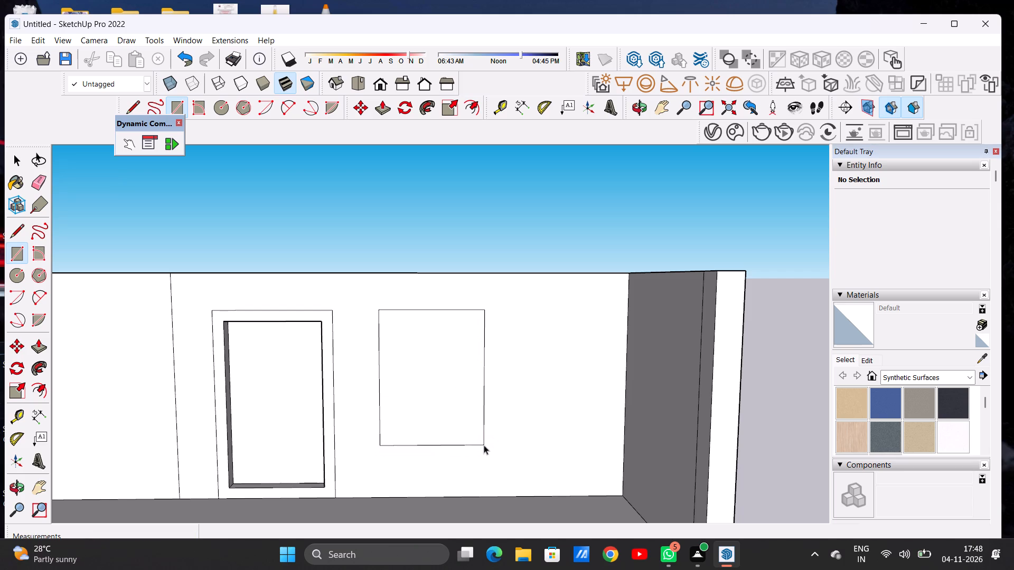
Push the window rectangle's face back into the partition wall with Push/Pull to form a shallow recess.
key("o")
left_click_drag(478, 346, 328, 490)
scroll(434, 309, "up", 2)
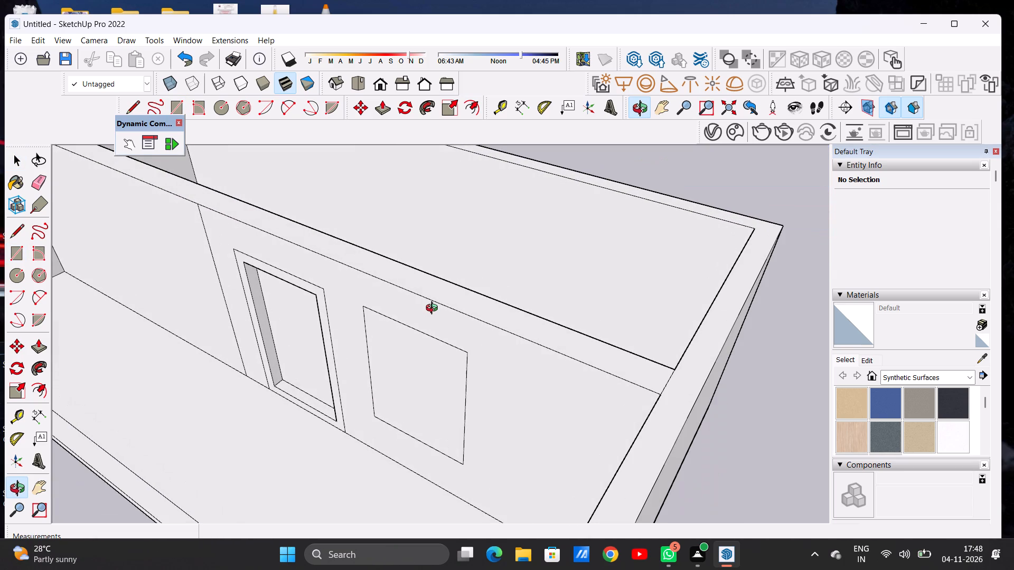
key("o")
key("space")
type("P")
scroll(425, 381, "up", 6)
left_click(429, 331)
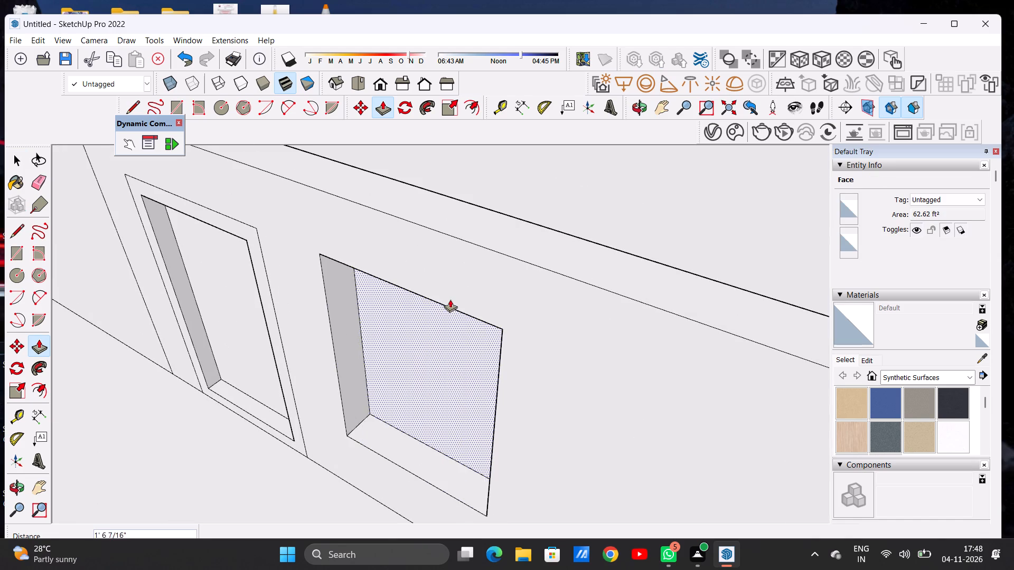
left_click(446, 316)
key("space")
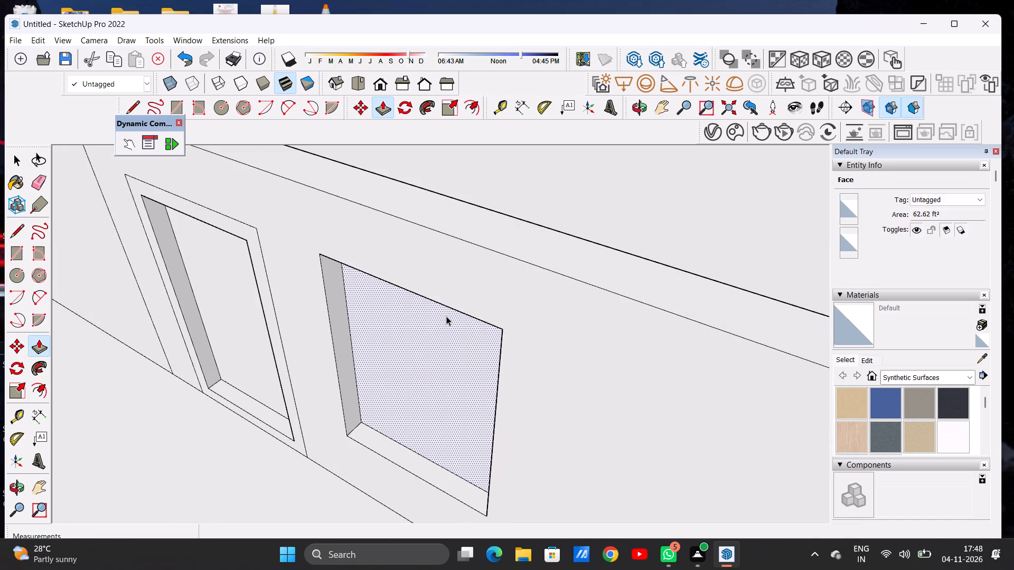
Offset the recessed window face's outline inward by about 7" to form the window frame.
type("O")
left_click_drag(422, 428, 481, 329)
scroll(450, 365, "down", 17)
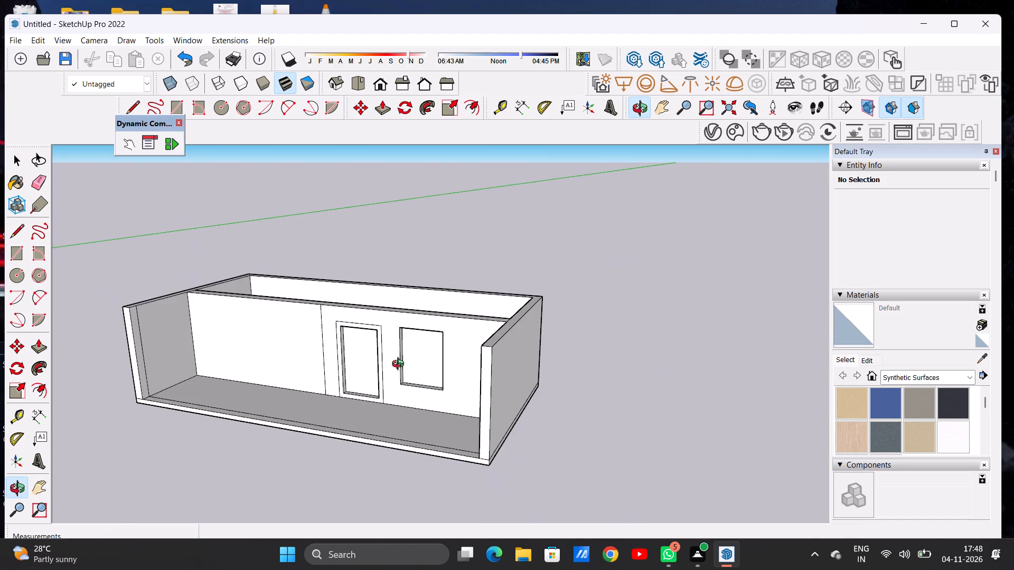
left_click_drag(400, 365, 468, 319)
scroll(450, 323, "up", 1)
scroll(450, 323, "down", 1)
scroll(450, 323, "up", 6)
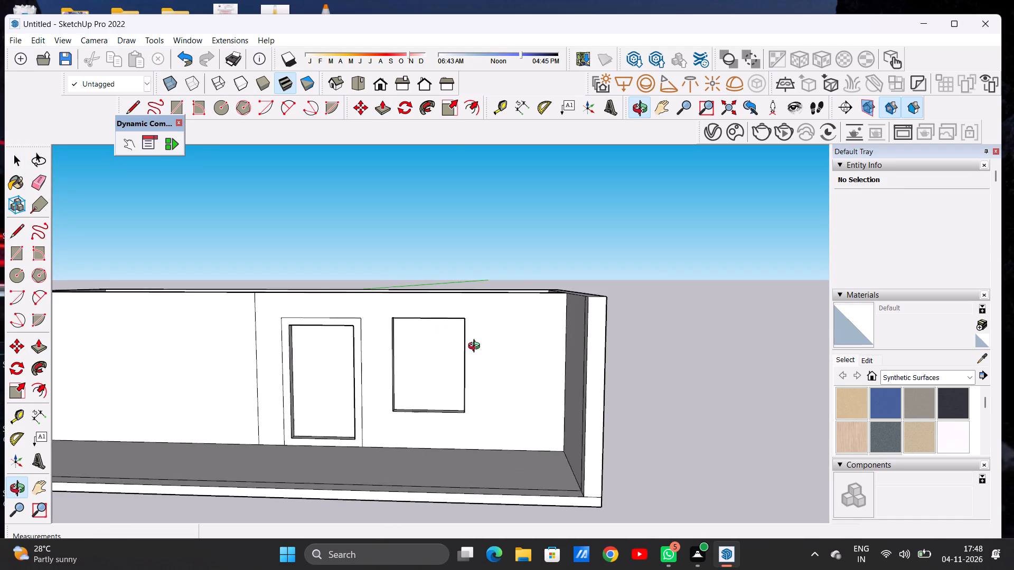
scroll(476, 347, "up", 4)
left_click_drag(429, 345, 433, 355)
left_click(433, 355)
type("OF")
left_click(358, 335)
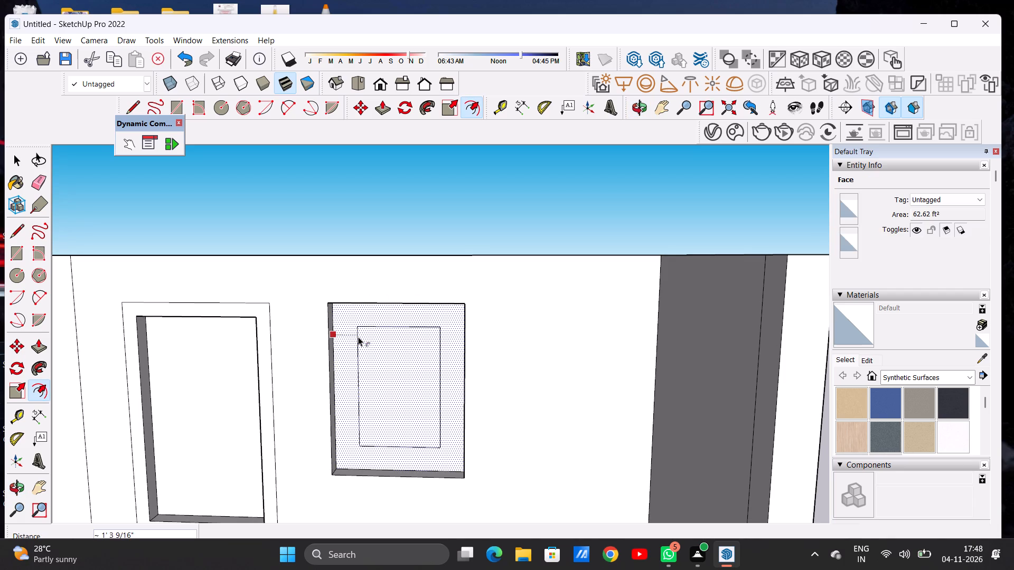
left_click(343, 294)
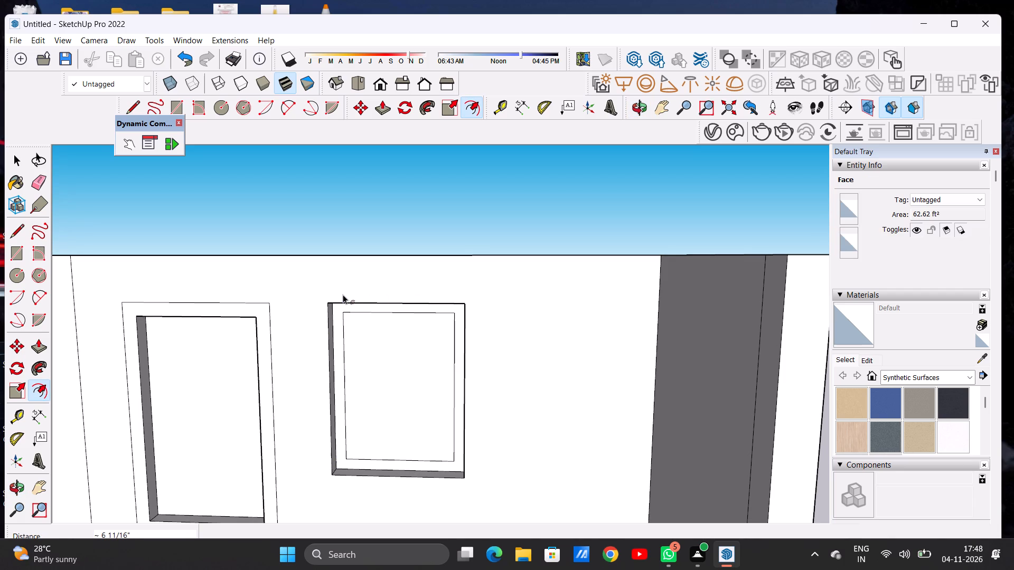
key("space")
Draw two closely spaced vertical lines, each about 7' 11" long, down the middle of the inner window panel to form a mullion.
type("L")
scroll(410, 352, "down", 4)
scroll(396, 354, "up", 1)
scroll(396, 354, "down", 1)
scroll(396, 354, "up", 6)
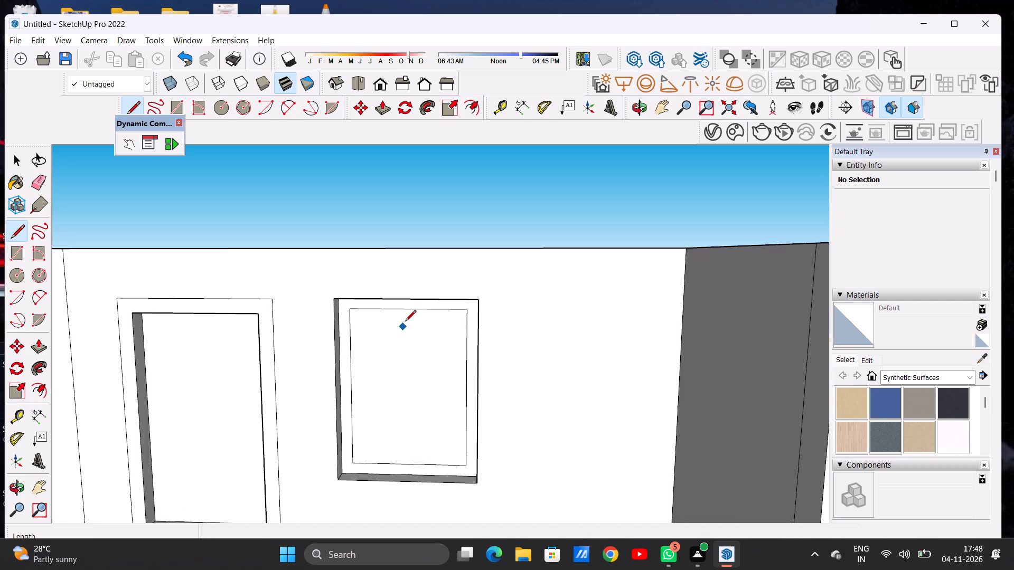
scroll(405, 322, "up", 4)
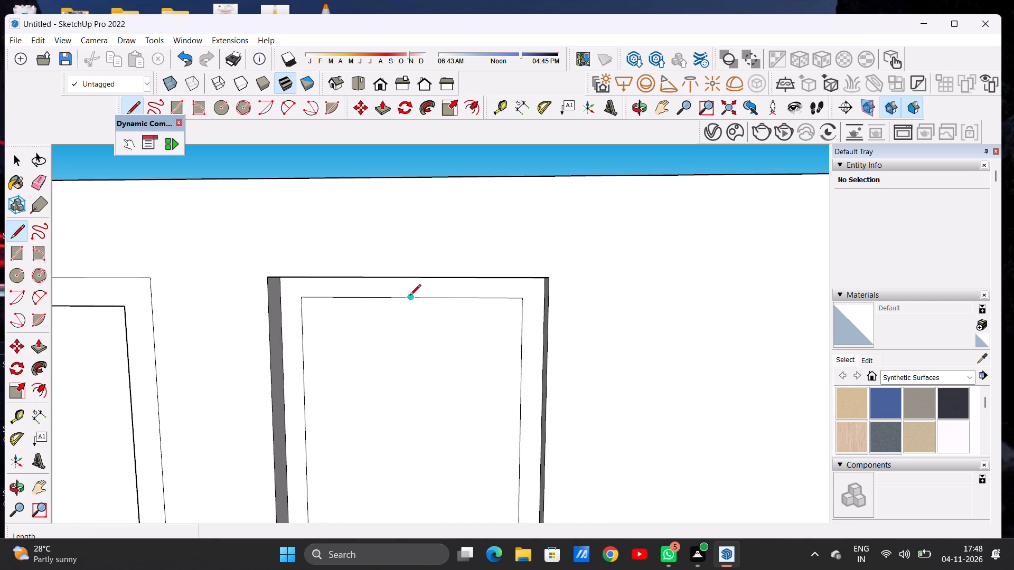
left_click(398, 296)
scroll(394, 321, "down", 6)
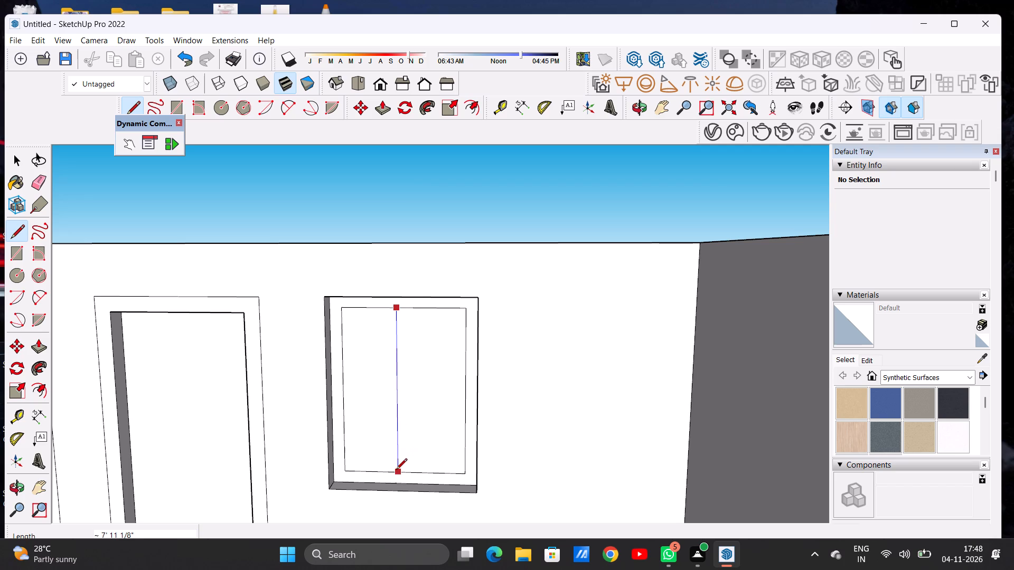
left_click(398, 472)
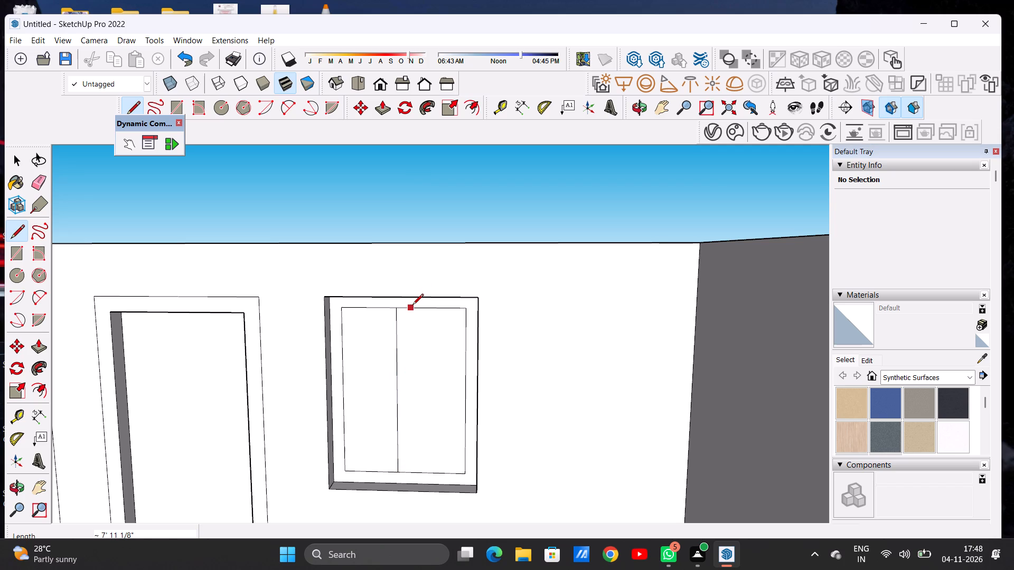
left_click(409, 306)
left_click(415, 476)
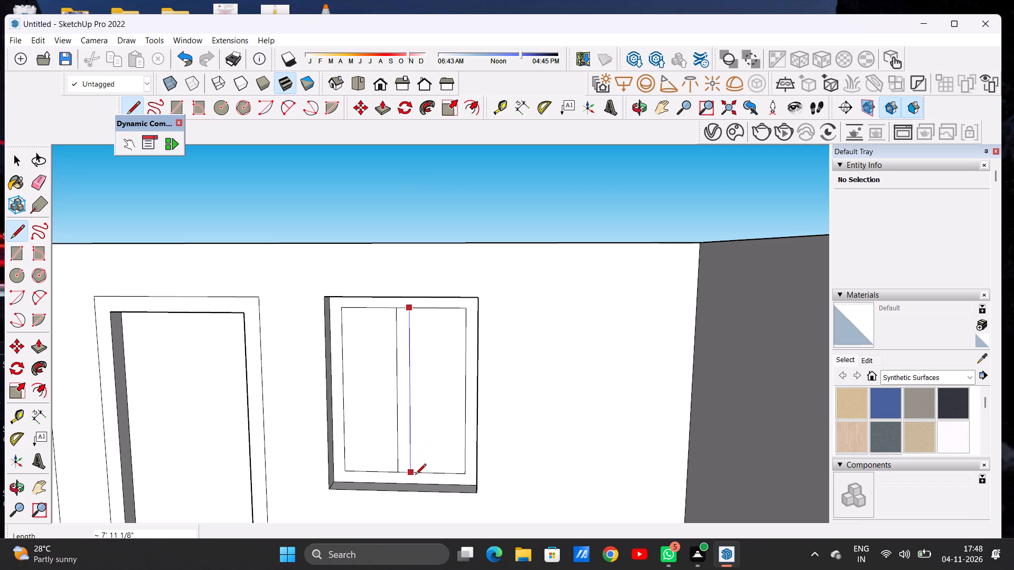
key("space")
Examine the building from the front, above and close up, checking the door, window and partition wall.
type("O")
scroll(466, 377, "down", 16)
left_click_drag(440, 397, 421, 396)
scroll(556, 400, "down", 5)
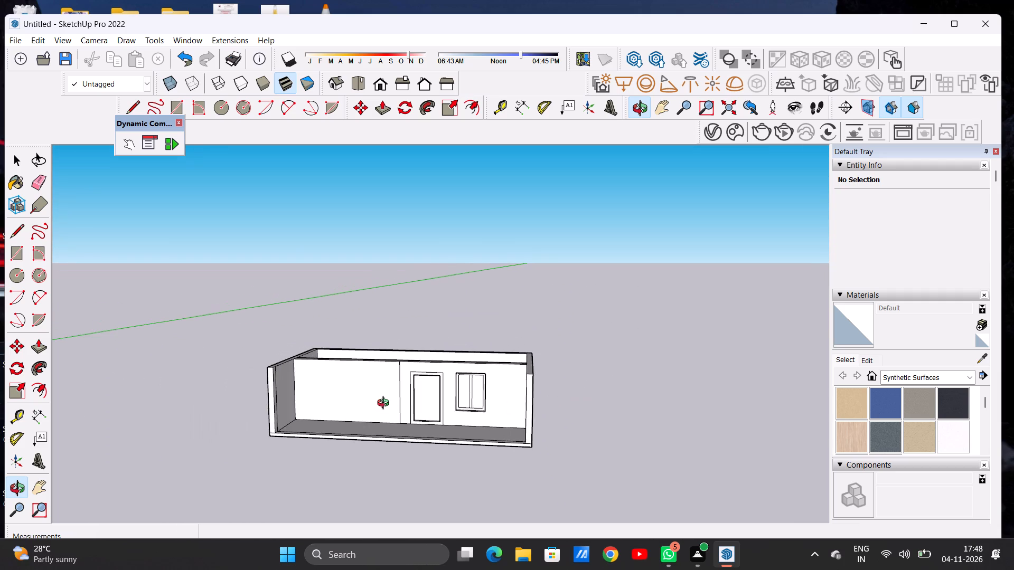
scroll(383, 402, "up", 9)
left_click_drag(434, 393, 457, 405)
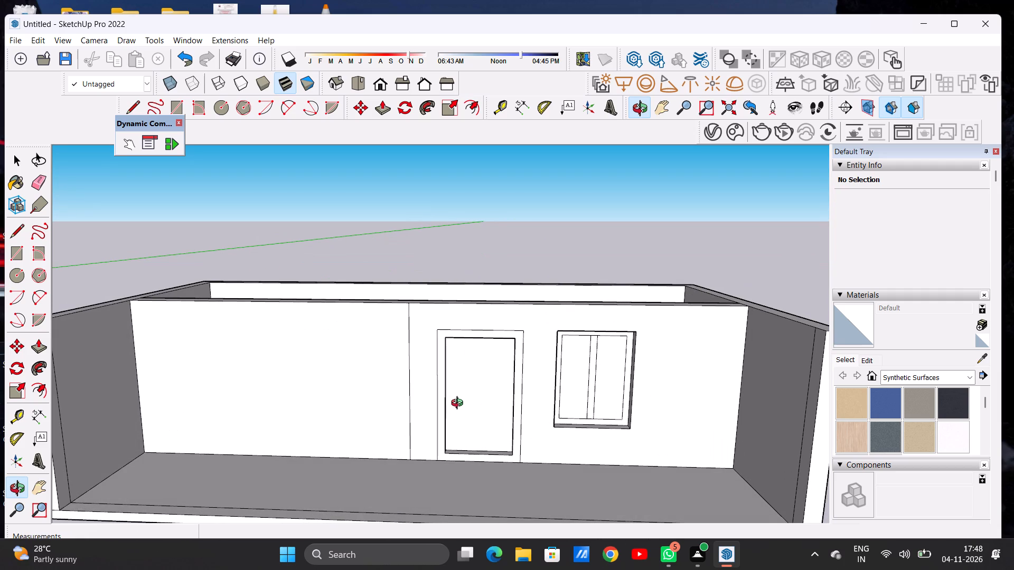
scroll(412, 405, "down", 7)
scroll(483, 389, "up", 4)
scroll(483, 389, "down", 1)
scroll(483, 389, "up", 1)
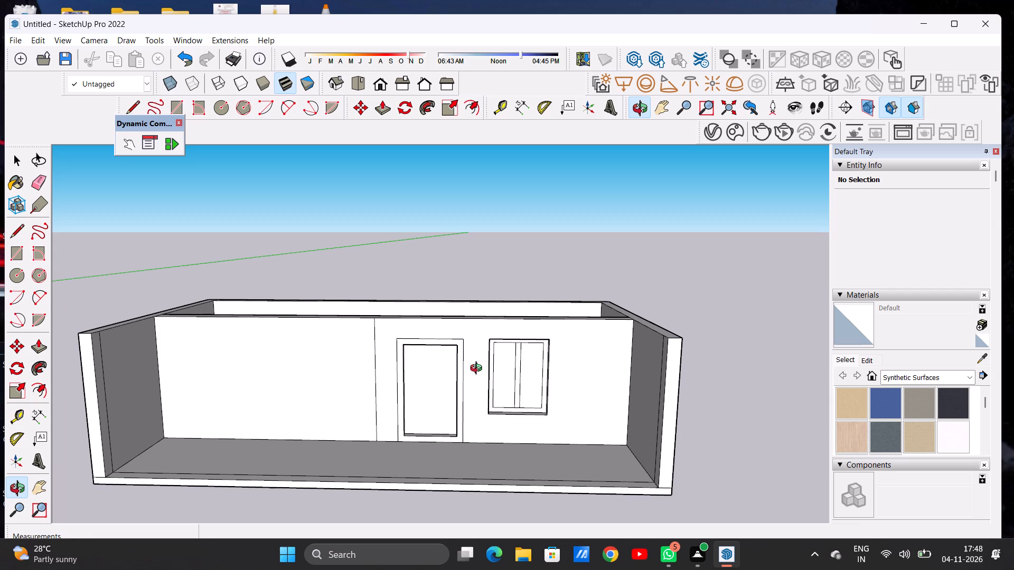
scroll(478, 369, "down", 7)
left_click_drag(425, 396, 405, 430)
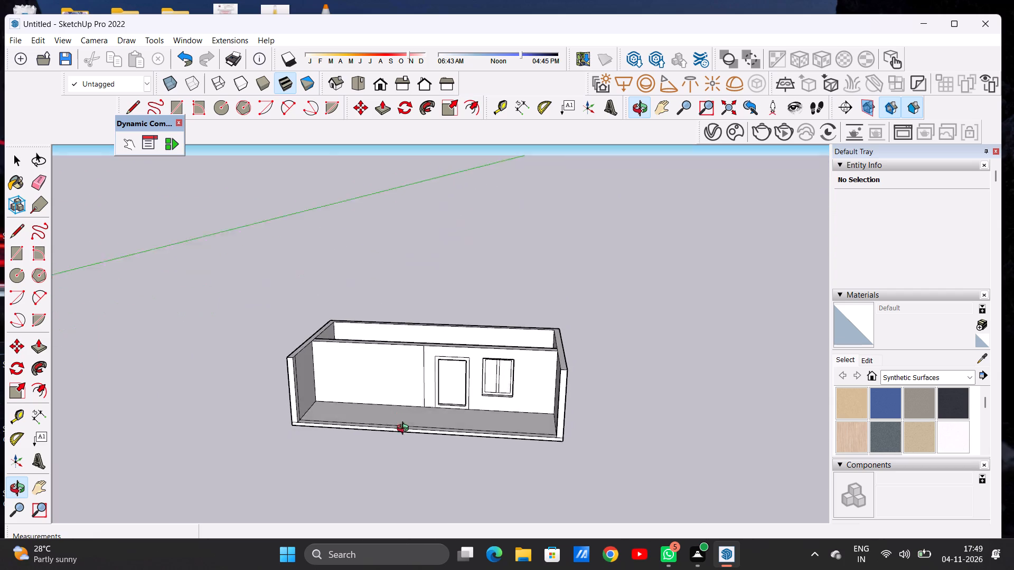
left_click_drag(405, 430, 429, 452)
scroll(458, 364, "up", 16)
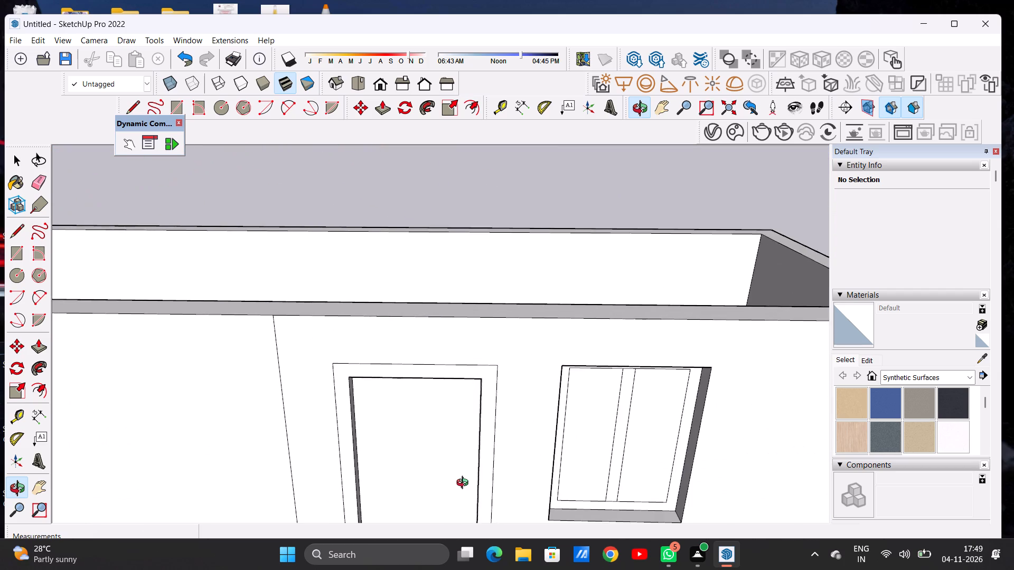
left_click_drag(466, 480, 479, 322)
left_click_drag(482, 314, 482, 414)
scroll(407, 439, "down", 4)
scroll(412, 438, "up", 1)
scroll(414, 437, "down", 14)
left_click_drag(458, 432, 420, 433)
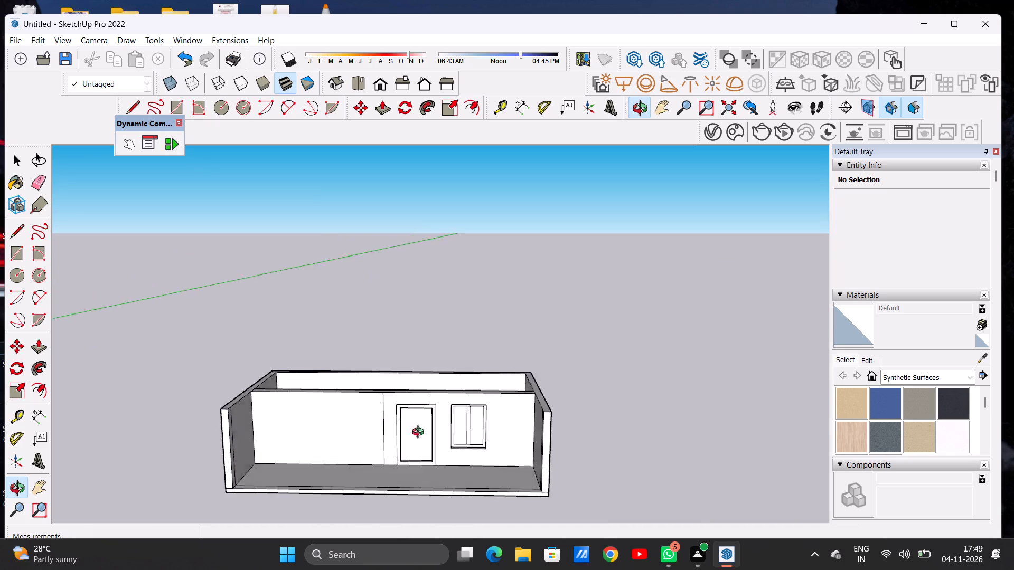
left_click_drag(420, 433, 439, 484)
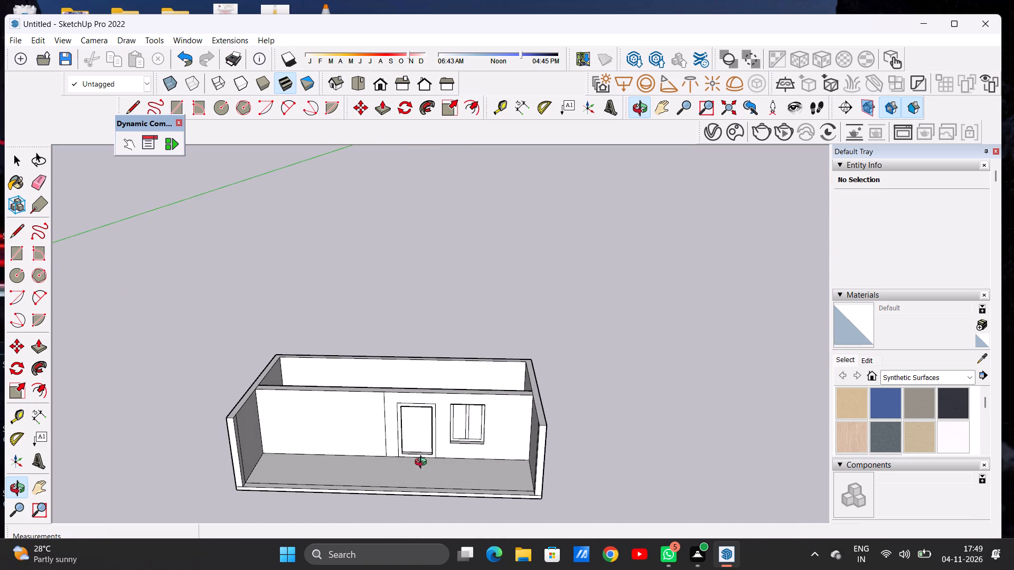
scroll(423, 463, "up", 7)
scroll(423, 463, "down", 1)
scroll(426, 439, "up", 11)
left_click_drag(423, 431, 435, 422)
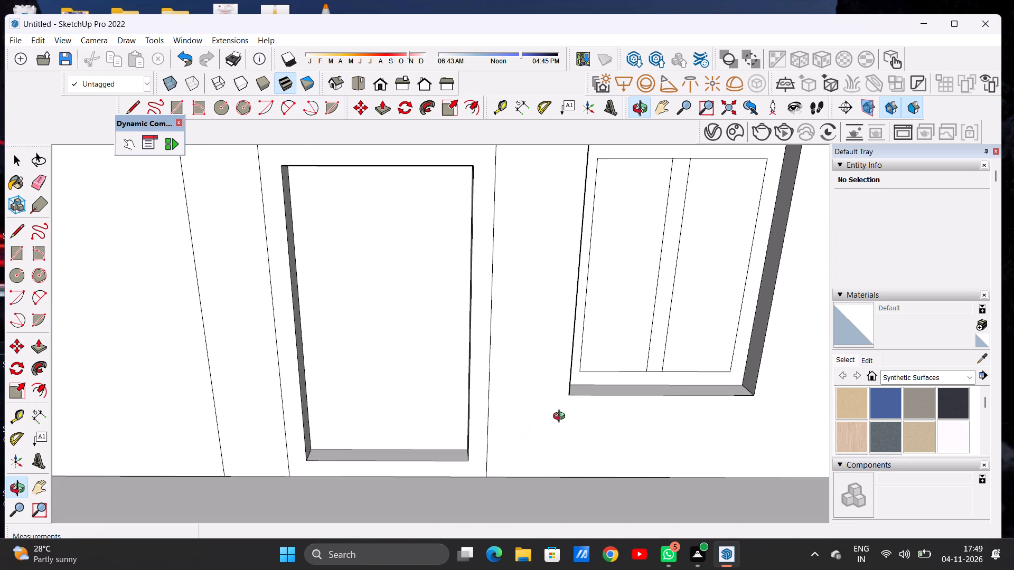
scroll(583, 406, "down", 6)
scroll(442, 403, "down", 6)
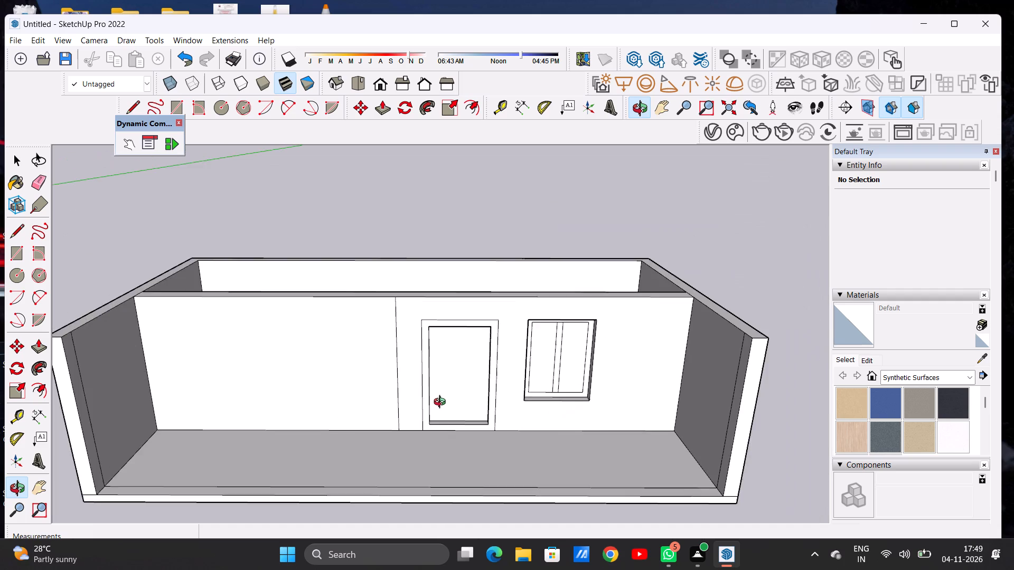
scroll(442, 400, "down", 2)
left_click_drag(460, 419, 440, 452)
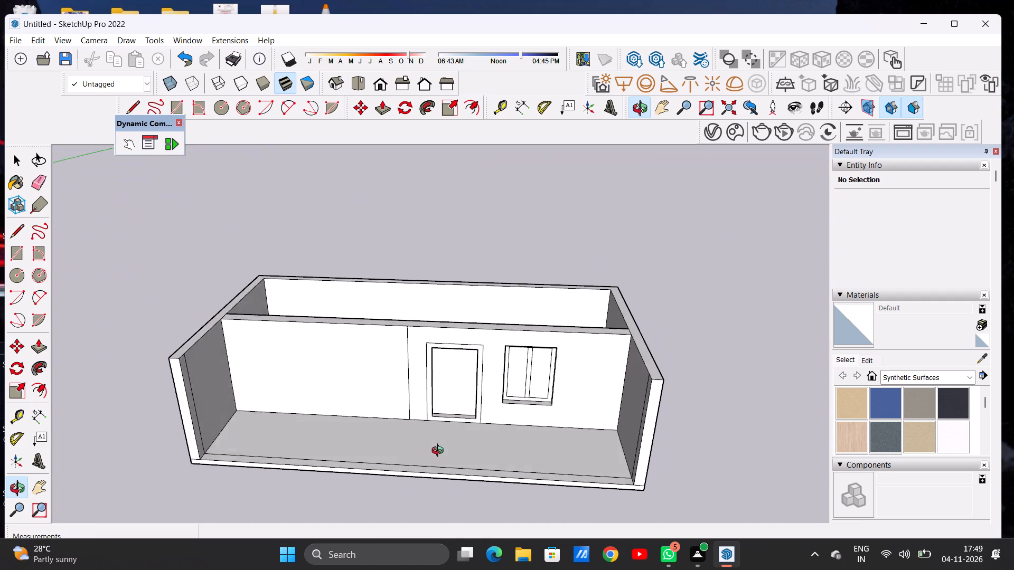
left_click_drag(440, 452, 444, 460)
left_click_drag(434, 318, 451, 429)
left_click_drag(415, 251, 436, 376)
left_click_drag(389, 225, 383, 153)
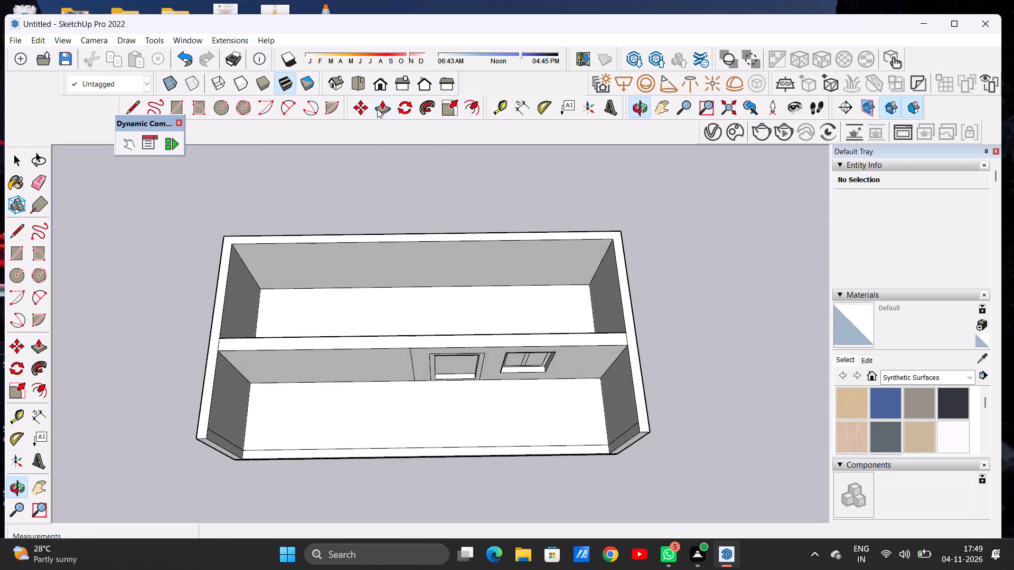
left_click_drag(457, 375, 458, 237)
left_click_drag(482, 411, 504, 397)
left_click_drag(459, 332, 438, 371)
scroll(447, 365, "up", 2)
scroll(447, 365, "down", 1)
scroll(447, 365, "up", 11)
left_click_drag(511, 355, 304, 194)
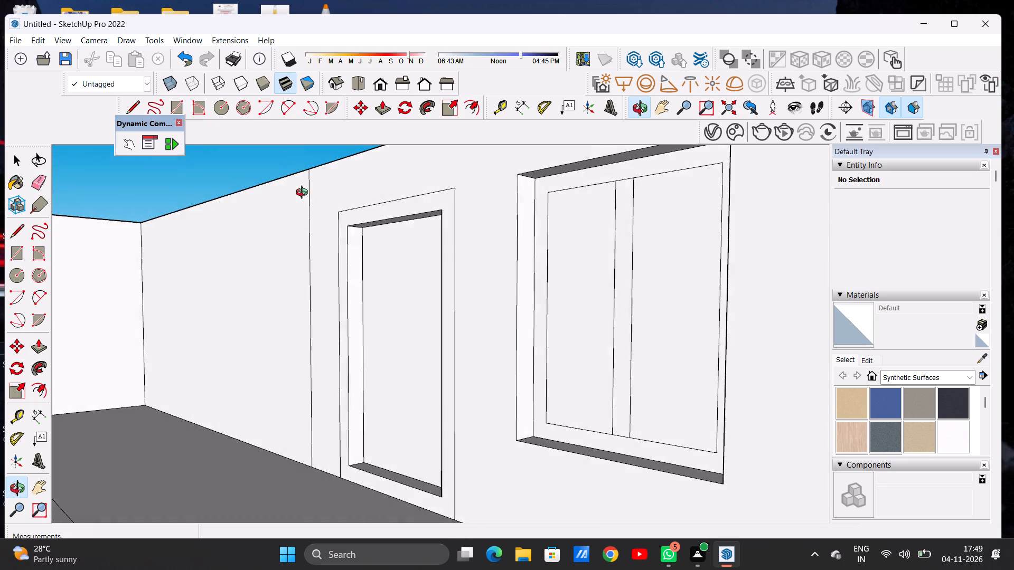
left_click_drag(304, 194, 497, 255)
scroll(504, 295, "down", 6)
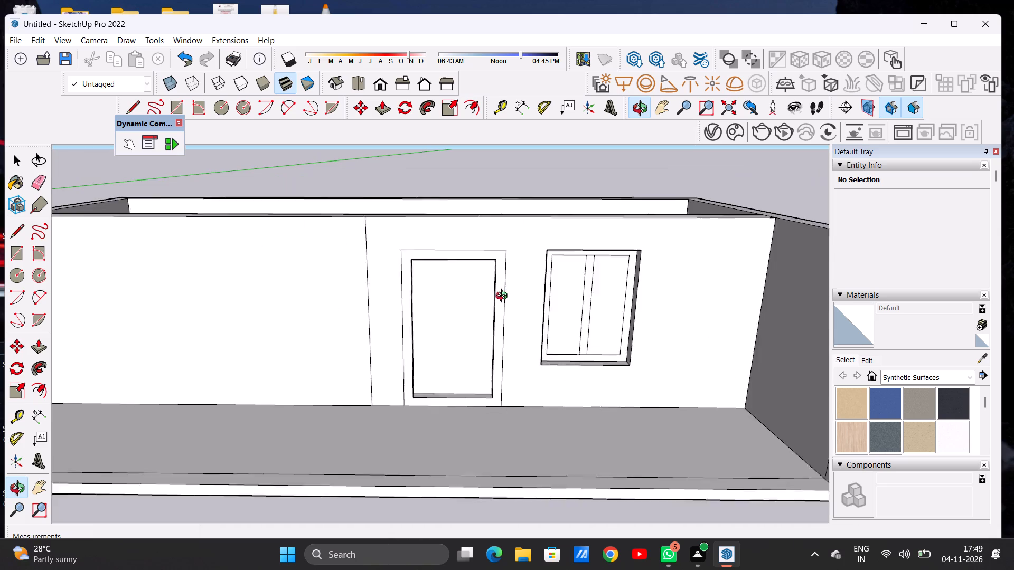
scroll(504, 297, "down", 8)
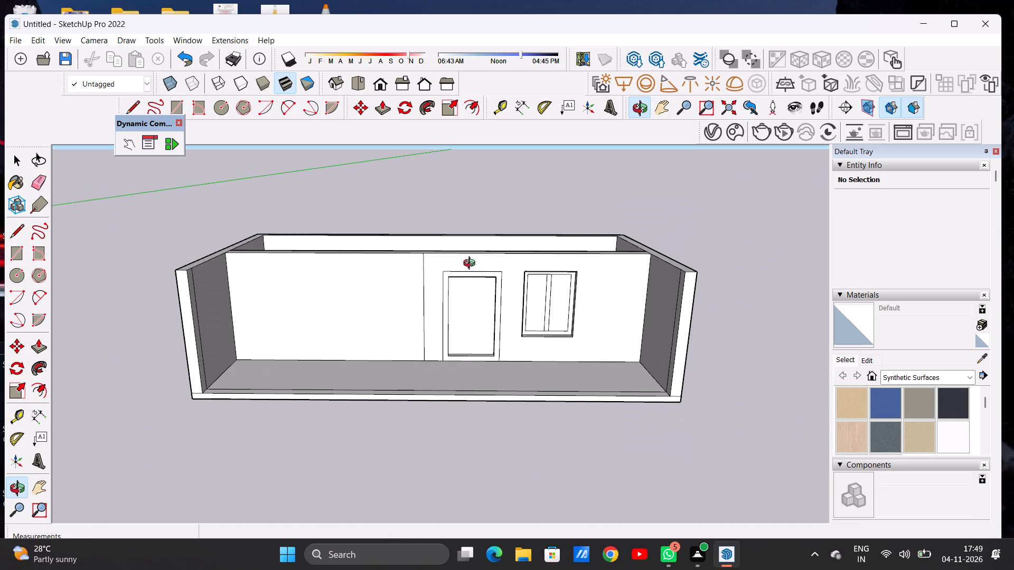
left_click_drag(472, 265, 478, 309)
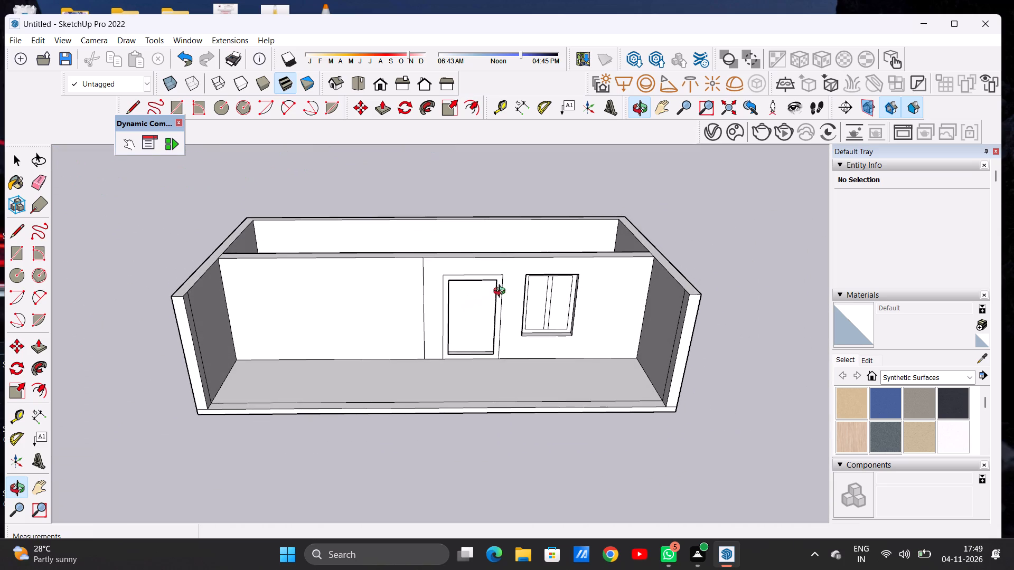
Move the floor face of the room behind the partition, with its edges, up 15' to the top of the walls.
left_click_drag(528, 279, 409, 289)
left_click_drag(511, 278, 380, 291)
left_click_drag(484, 224, 473, 307)
left_click_drag(461, 254, 459, 261)
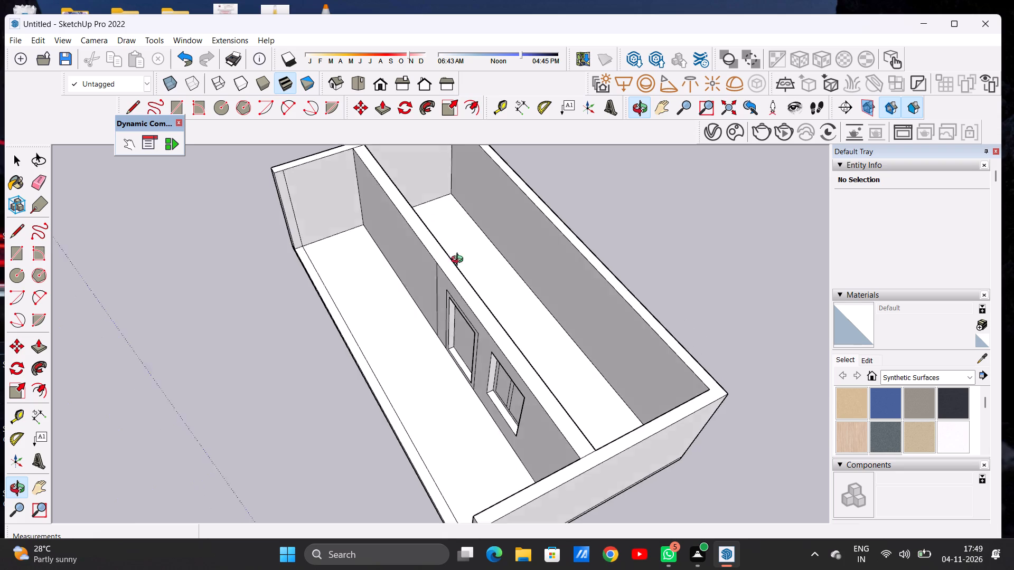
left_click_drag(459, 261, 392, 292)
scroll(392, 302, "down", 3)
scroll(392, 302, "up", 2)
scroll(392, 302, "down", 6)
scroll(477, 275, "up", 7)
left_click_drag(355, 251, 421, 260)
scroll(425, 279, "down", 1)
scroll(425, 280, "up", 1)
scroll(425, 280, "down", 3)
scroll(425, 280, "up", 1)
scroll(425, 280, "down", 6)
left_click_drag(396, 271, 412, 272)
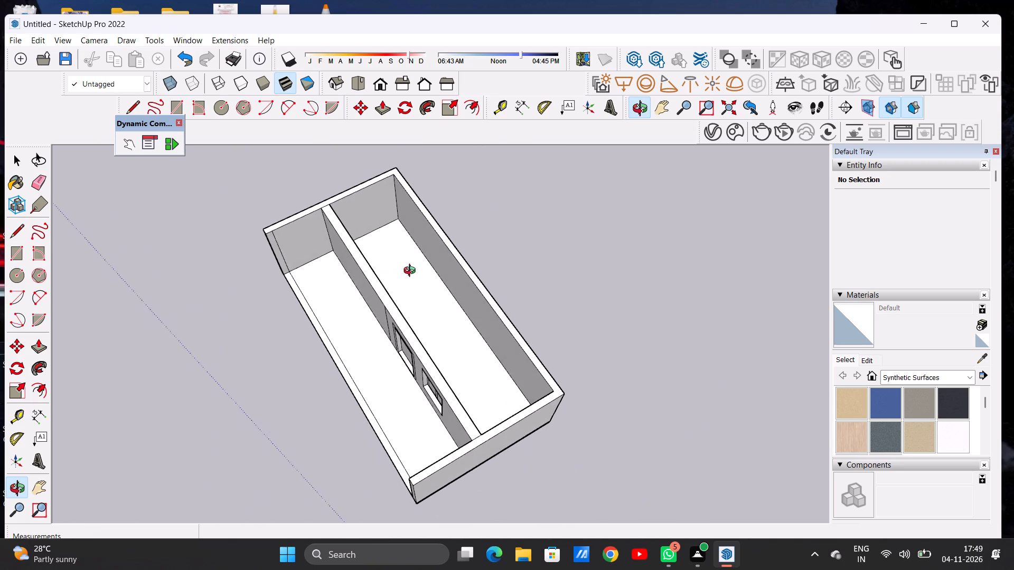
left_click_drag(412, 272, 412, 273)
scroll(396, 230, "up", 2)
key("space")
double_click(403, 275)
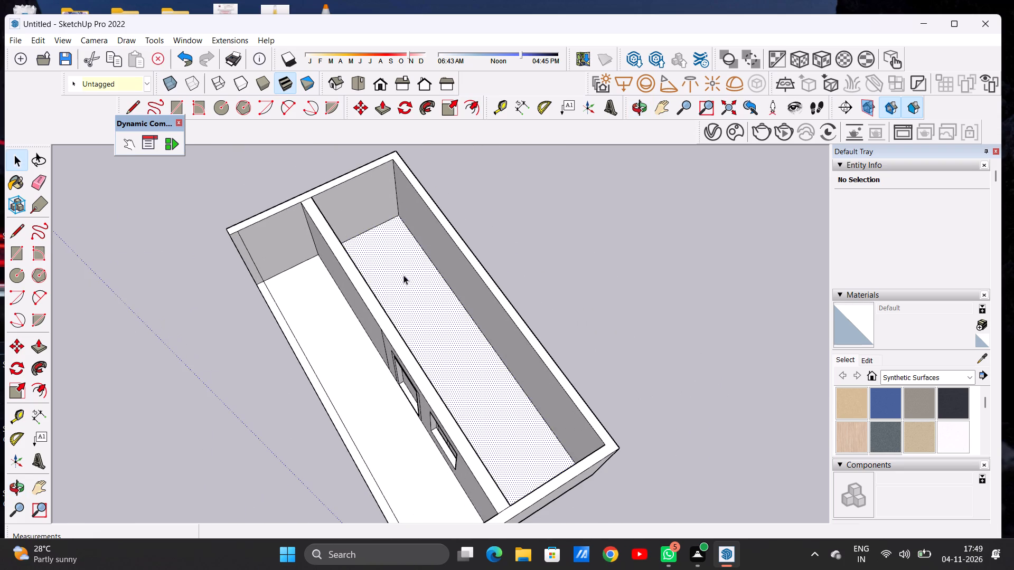
key("m")
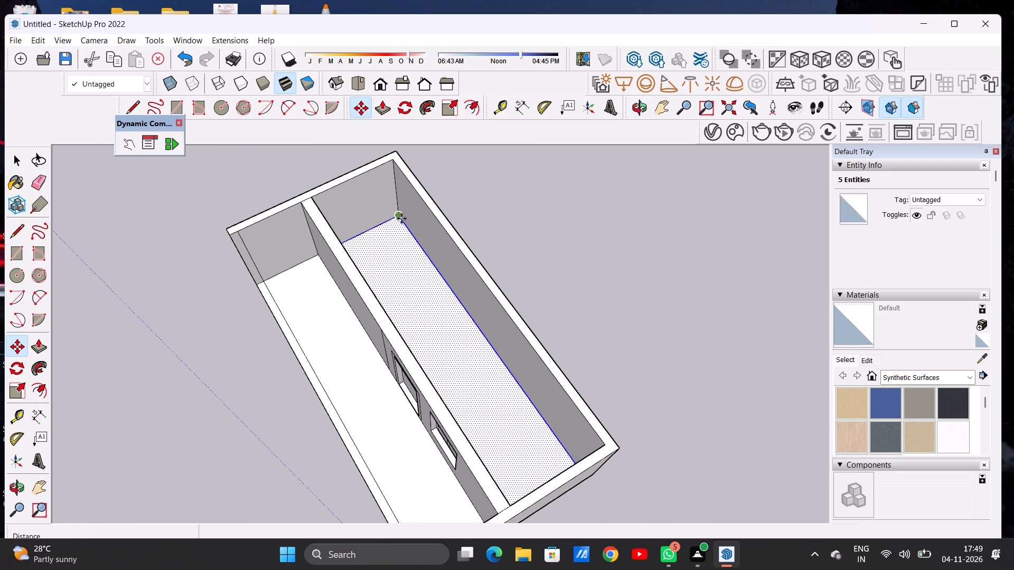
left_click(401, 218)
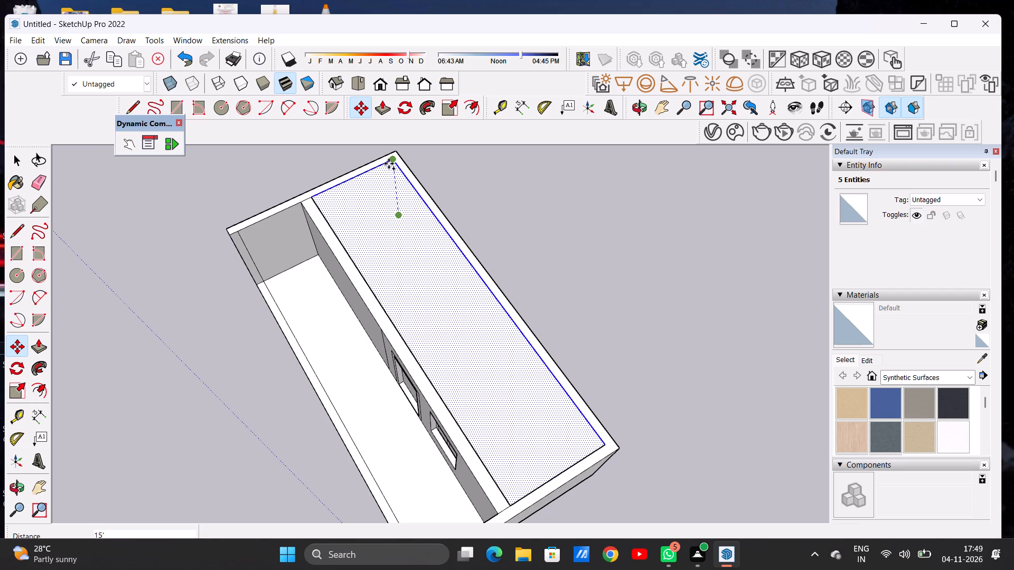
left_click(389, 164)
key("space")
left_click(533, 249)
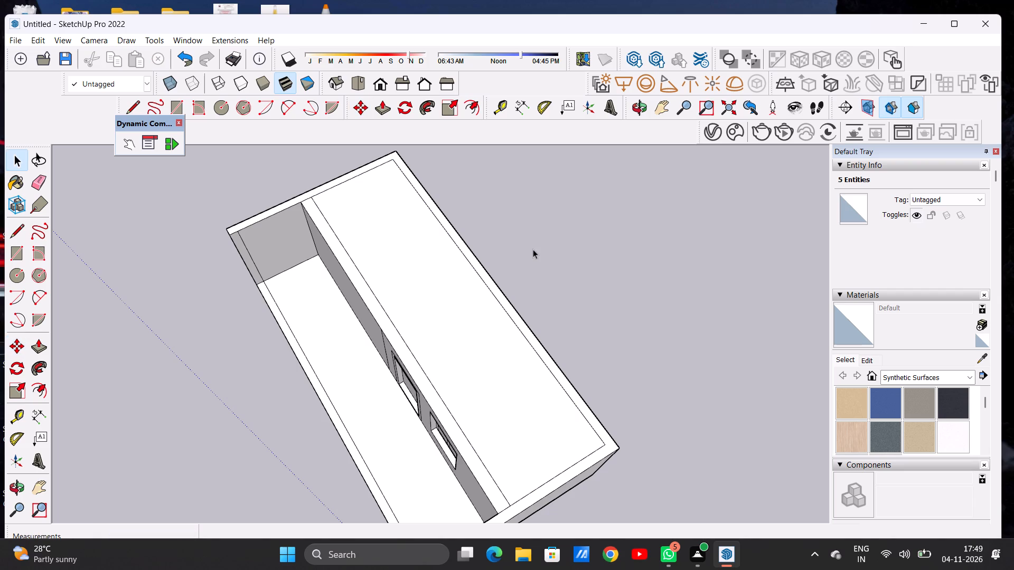
Push/Pull the raised roof face over the rear room upward by about 1' 10" to form a thick roof slab.
key("o")
left_click_drag(530, 381, 533, 245)
scroll(516, 306, "down", 14)
scroll(514, 313, "up", 2)
scroll(514, 313, "down", 1)
scroll(514, 313, "up", 3)
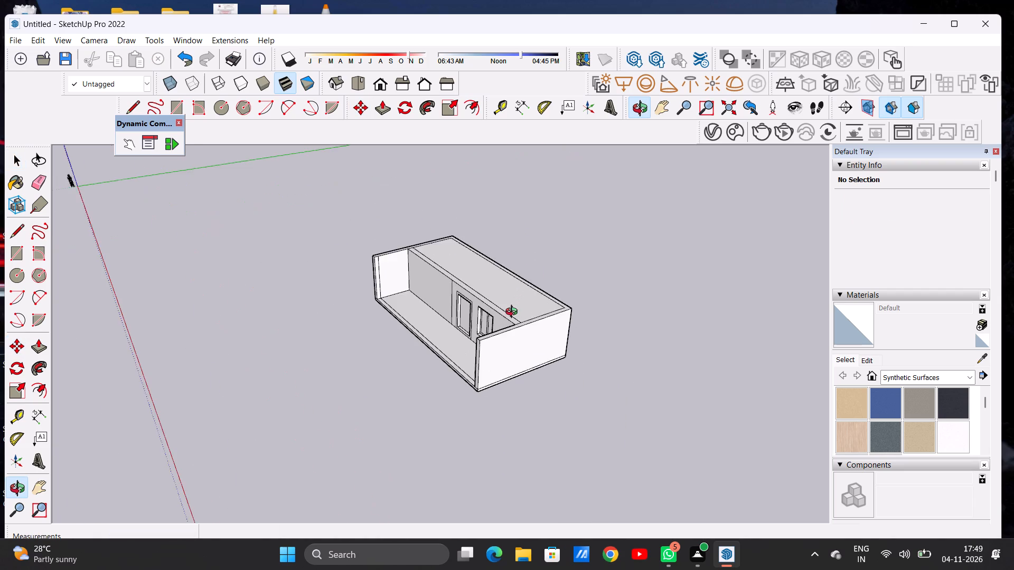
scroll(514, 313, "up", 9)
left_click_drag(523, 391, 518, 310)
left_click_drag(516, 295, 518, 377)
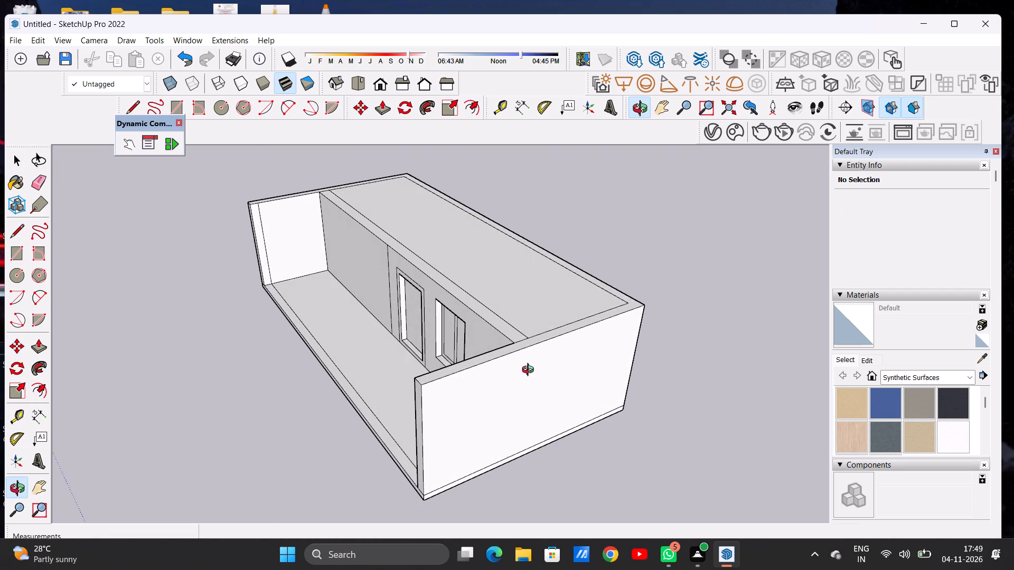
scroll(541, 382, "down", 13)
scroll(521, 354, "up", 14)
left_click_drag(588, 427, 573, 395)
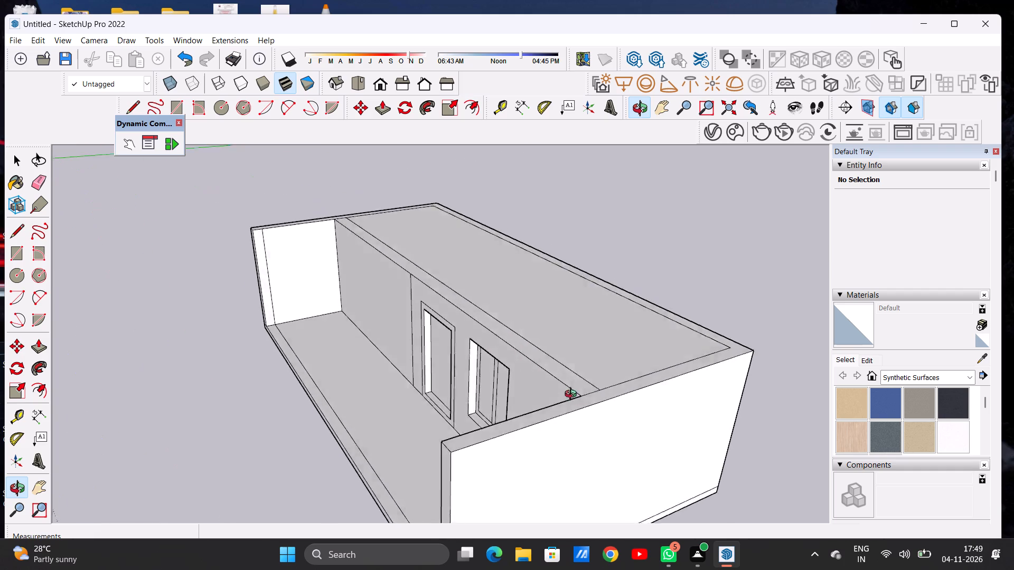
left_click_drag(573, 395, 562, 404)
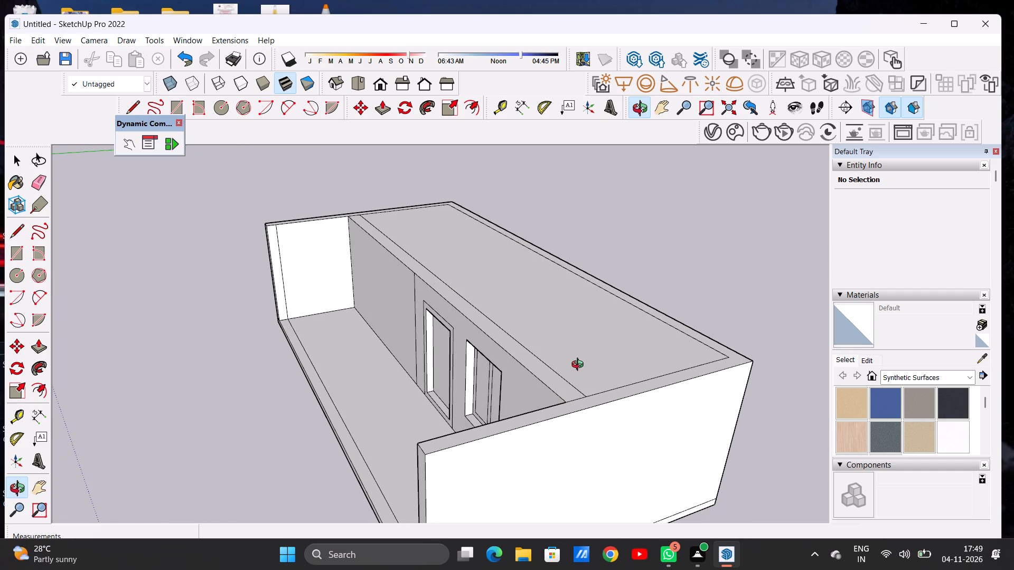
key("p")
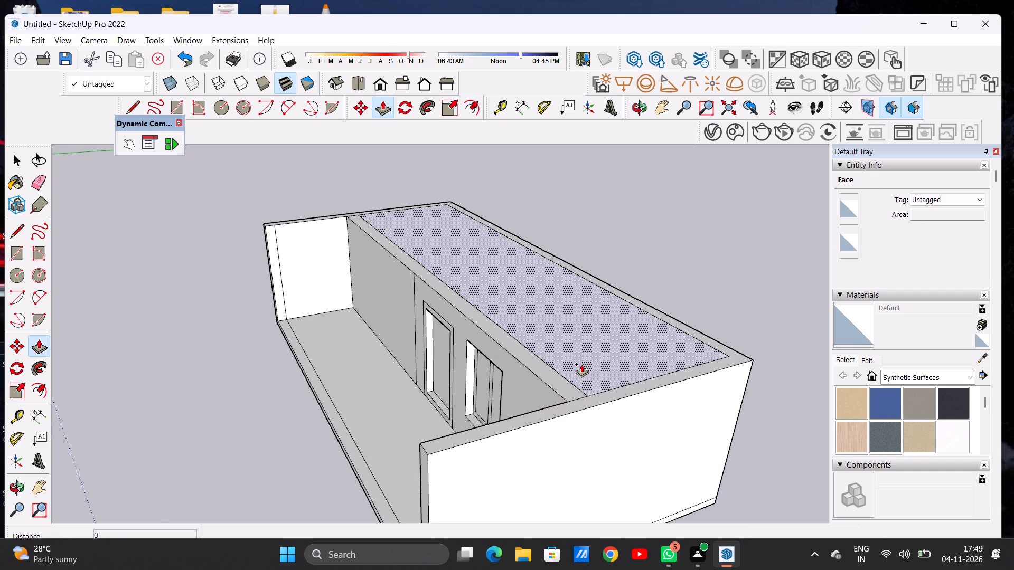
left_click(581, 364)
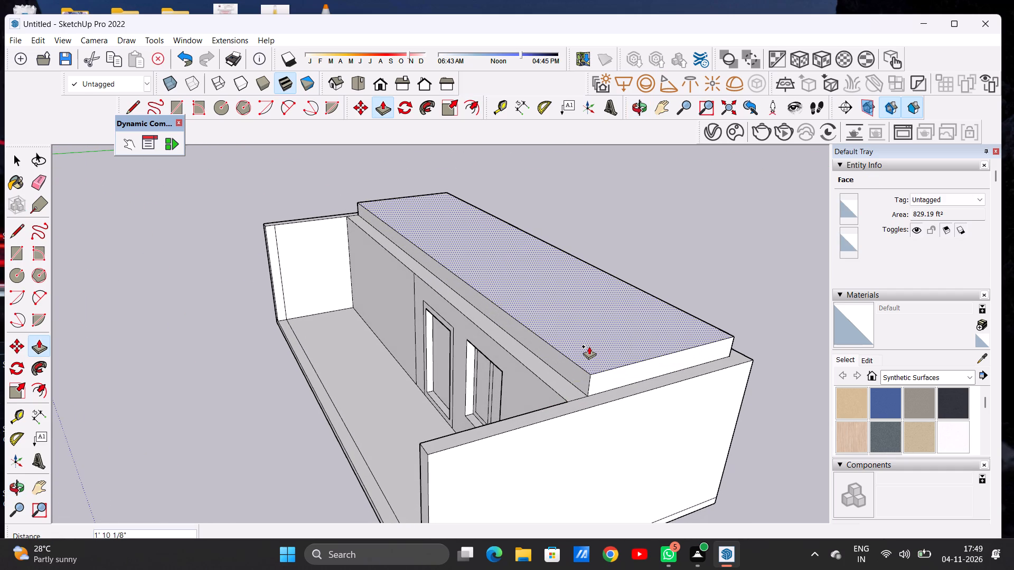
left_click(589, 347)
key("space")
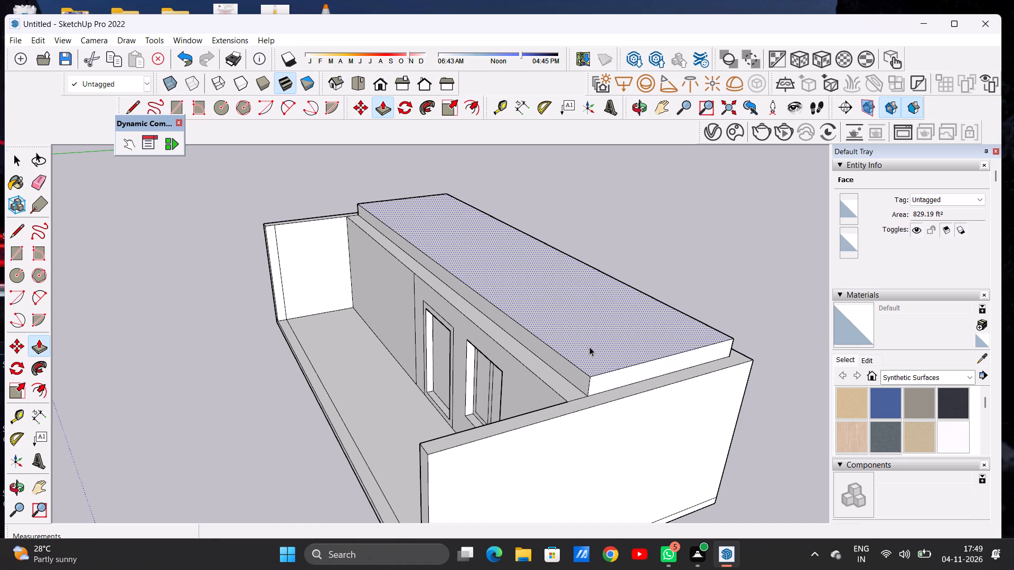
Push/Pull the front edge face of the roof slab forward about 13' 10" to the front ends of the side walls.
type("P")
left_click(583, 384)
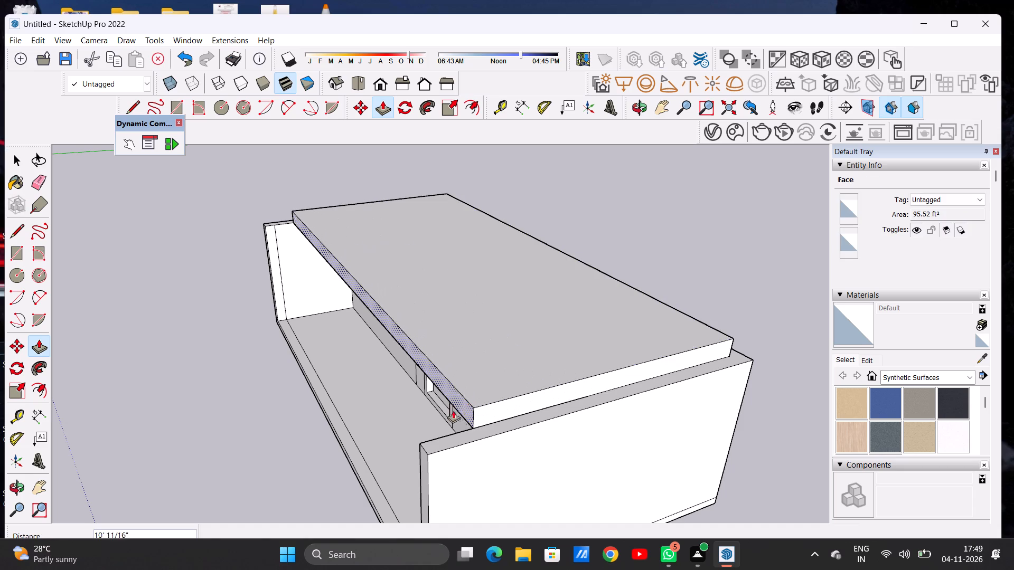
left_click(419, 441)
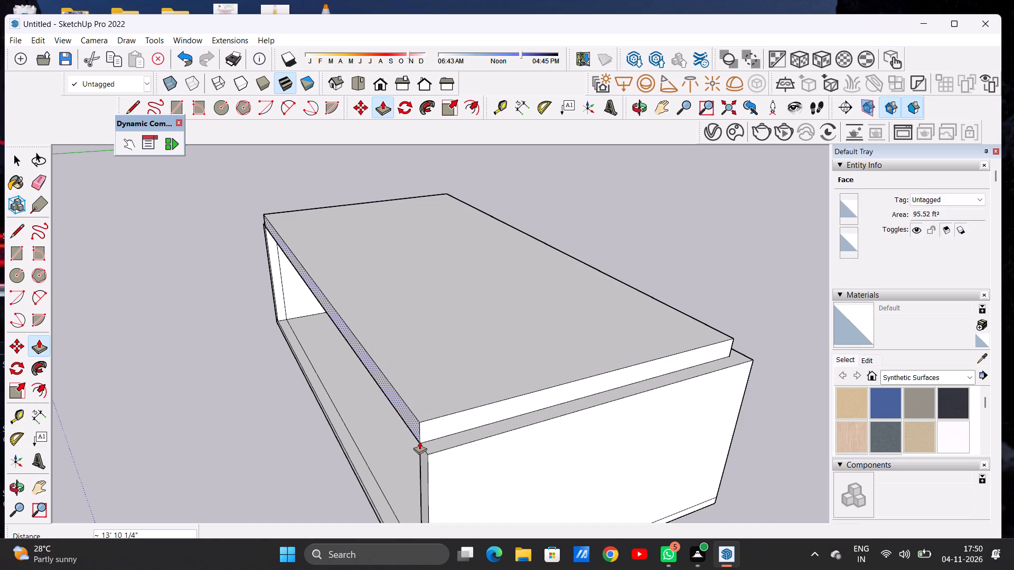
key("space")
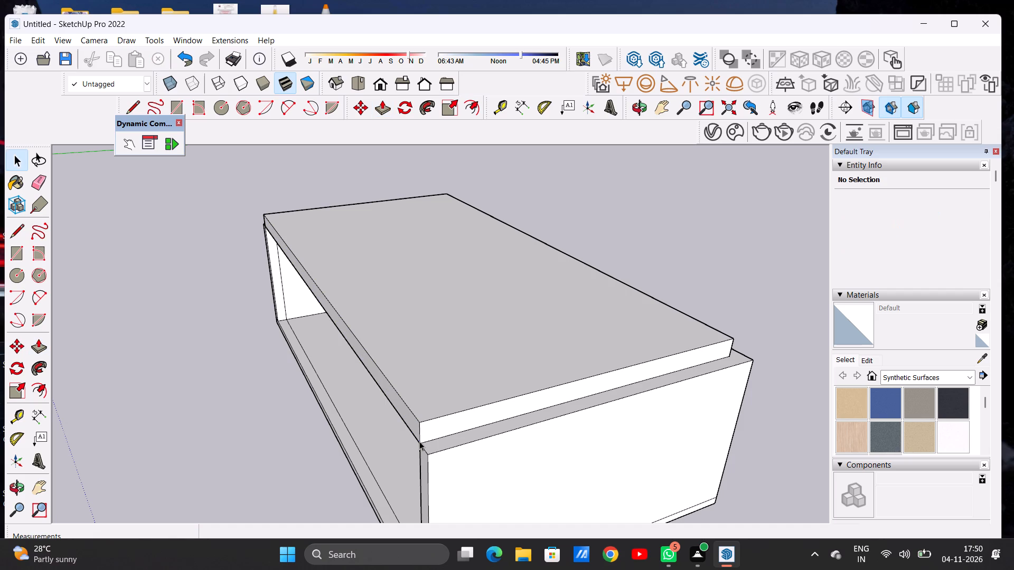
Examine the roofed building from above, the front and close up, checking the extended roof, open front room, door and window.
key("o")
scroll(411, 398, "down", 8)
left_click_drag(384, 384, 464, 385)
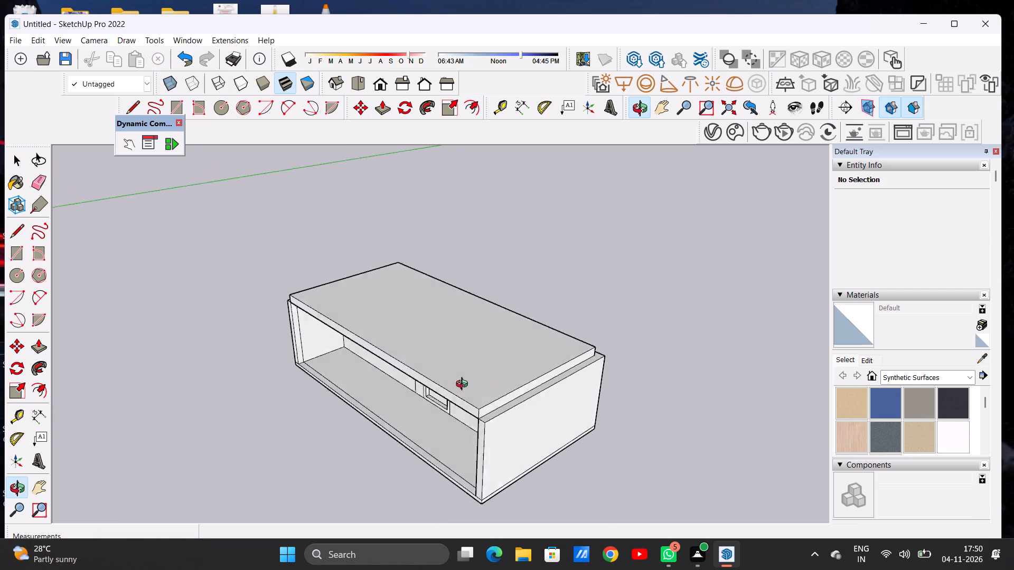
left_click_drag(464, 385, 471, 384)
left_click_drag(394, 372, 574, 338)
left_click_drag(461, 346, 553, 336)
left_click_drag(529, 320, 412, 372)
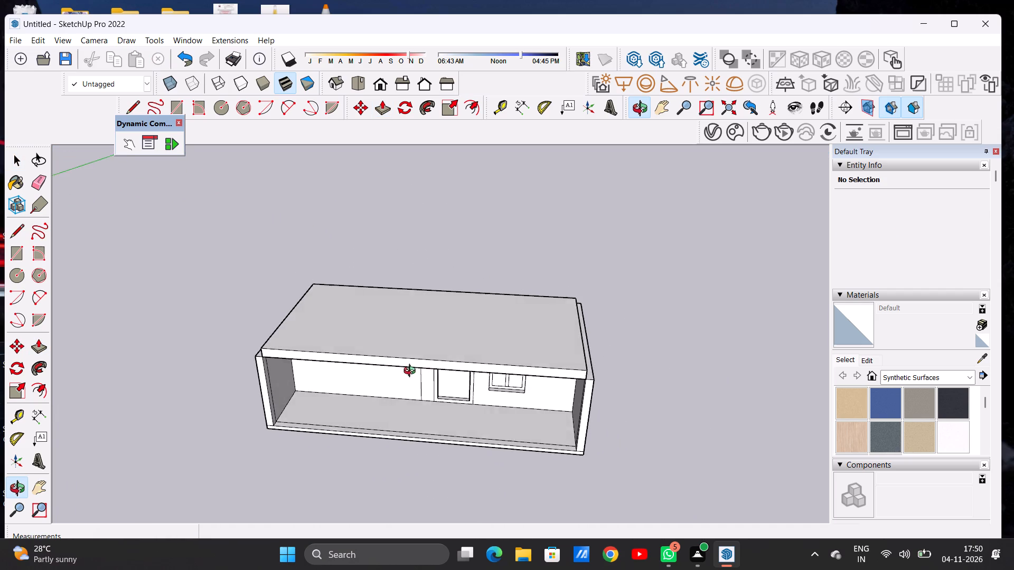
left_click_drag(412, 372, 415, 367)
scroll(556, 340, "down", 7)
left_click_drag(454, 308, 475, 312)
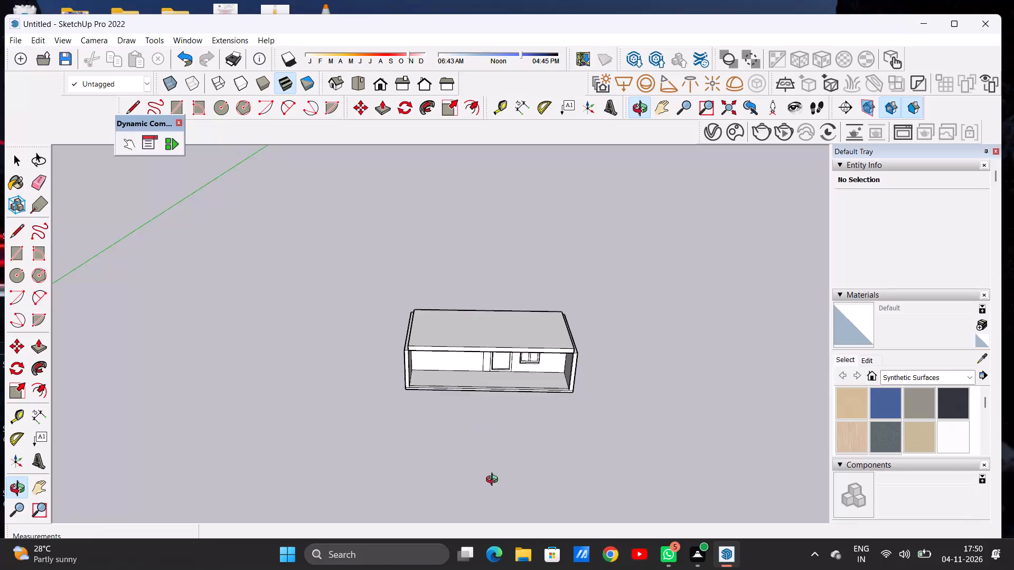
left_click_drag(486, 448, 500, 326)
scroll(491, 330, "up", 12)
left_click_drag(463, 354, 463, 364)
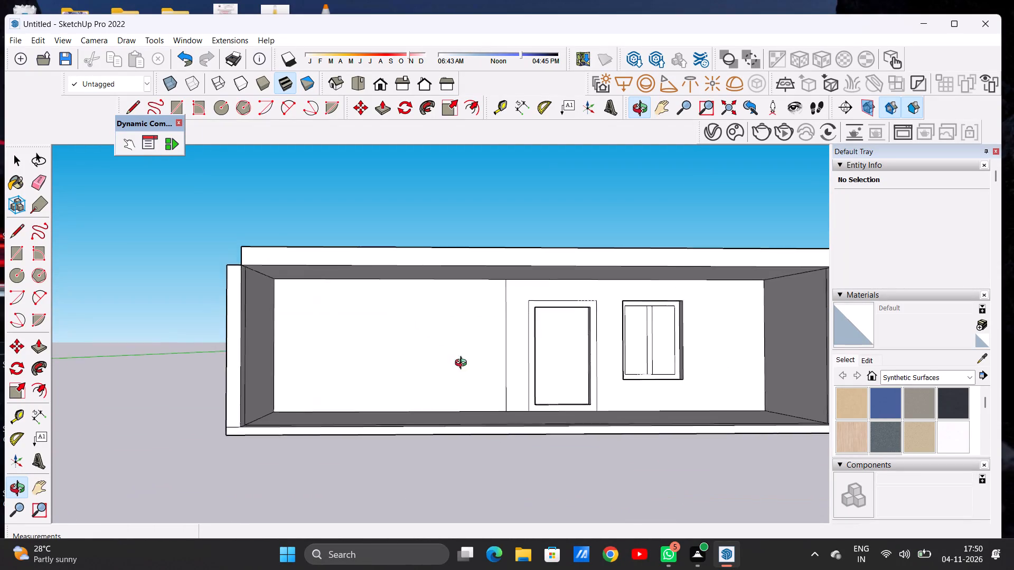
left_click_drag(463, 364, 456, 419)
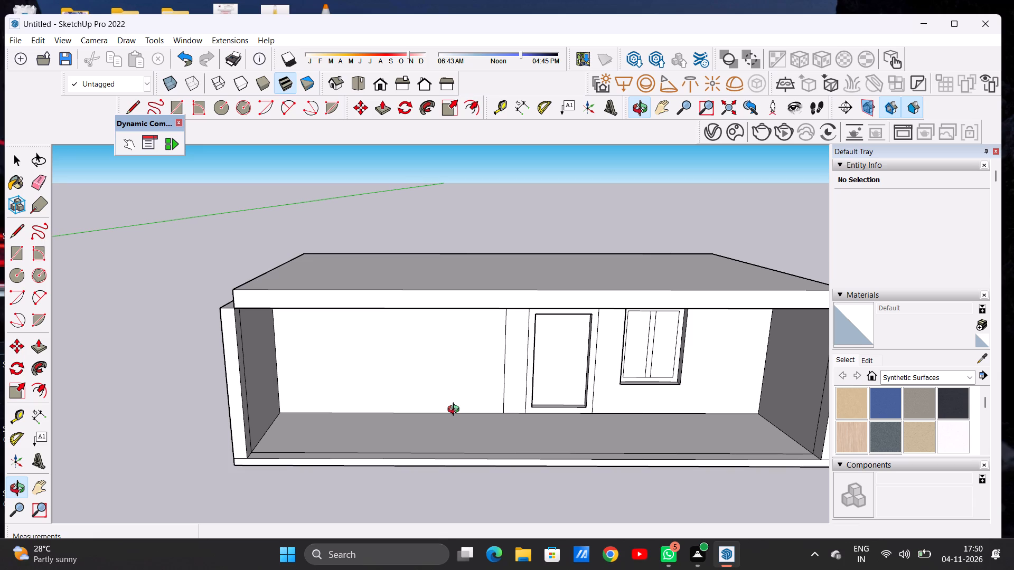
scroll(447, 416, "down", 5)
left_click_drag(428, 423, 428, 362)
left_click_drag(428, 354, 426, 401)
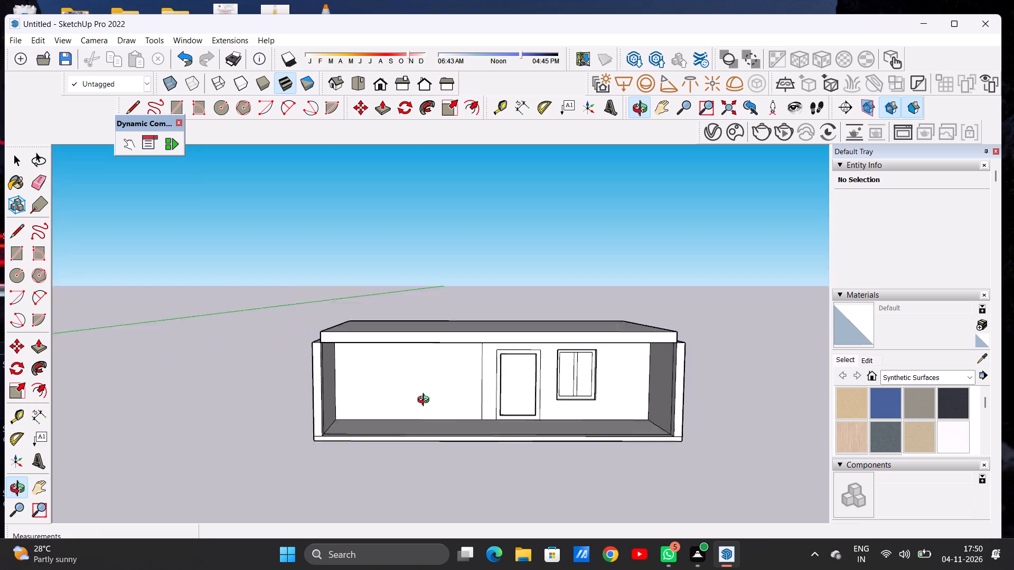
left_click_drag(426, 401, 425, 464)
left_click_drag(415, 375, 416, 409)
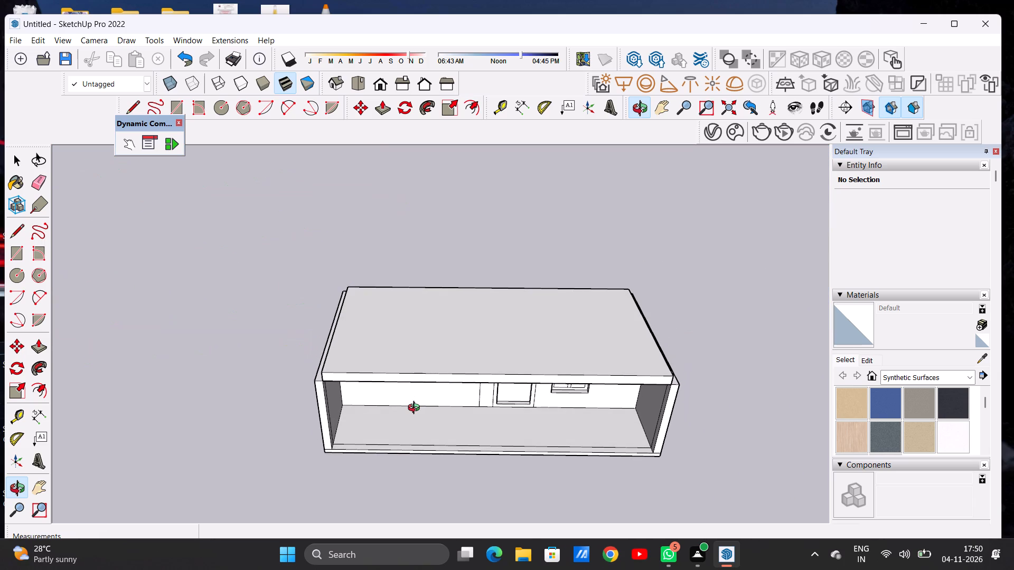
left_click_drag(416, 411, 418, 434)
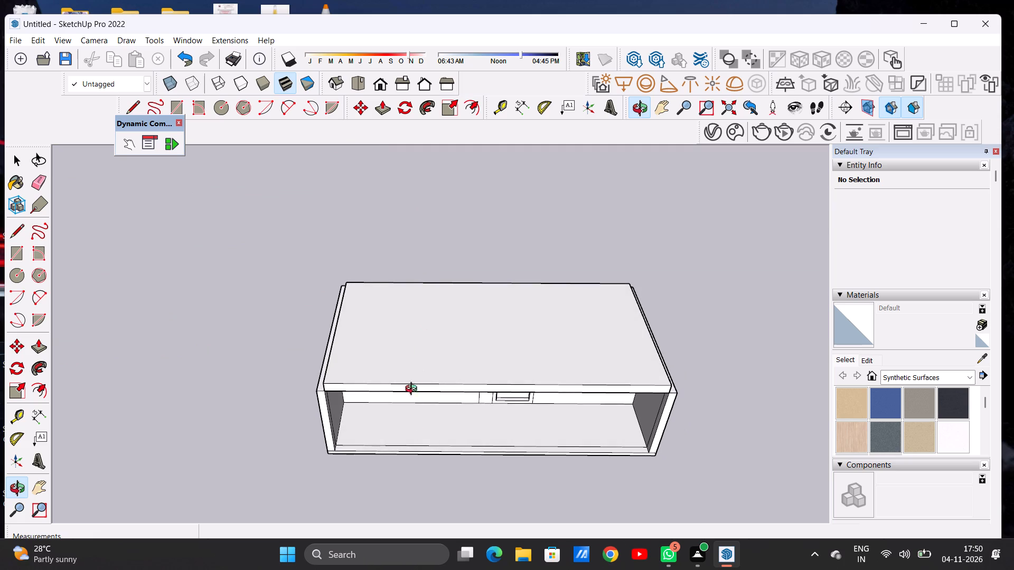
left_click_drag(426, 453, 426, 380)
left_click_drag(431, 426, 438, 374)
left_click_drag(420, 402, 427, 352)
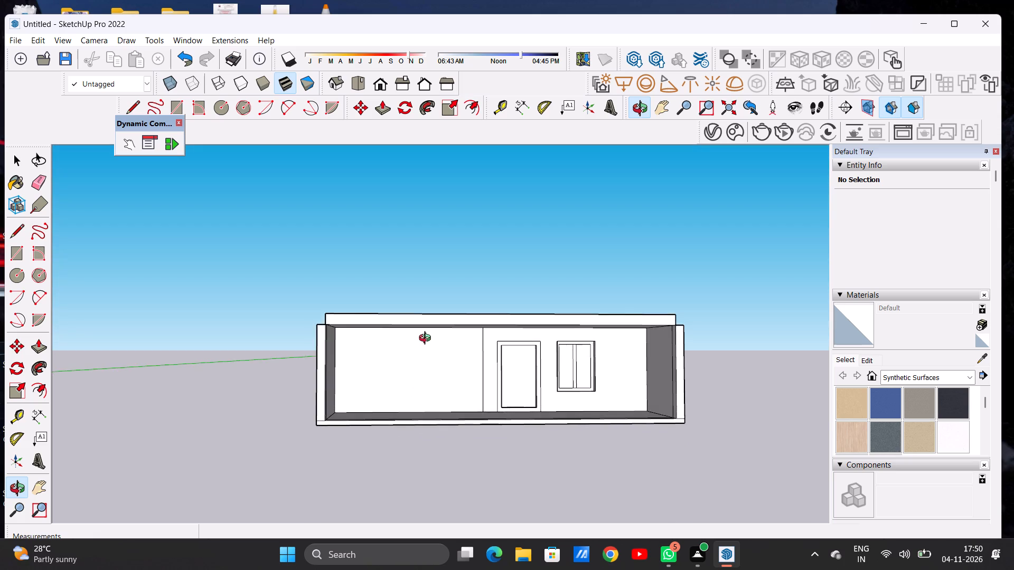
left_click_drag(427, 339, 427, 420)
left_click_drag(467, 426, 457, 402)
left_click_drag(373, 388, 399, 389)
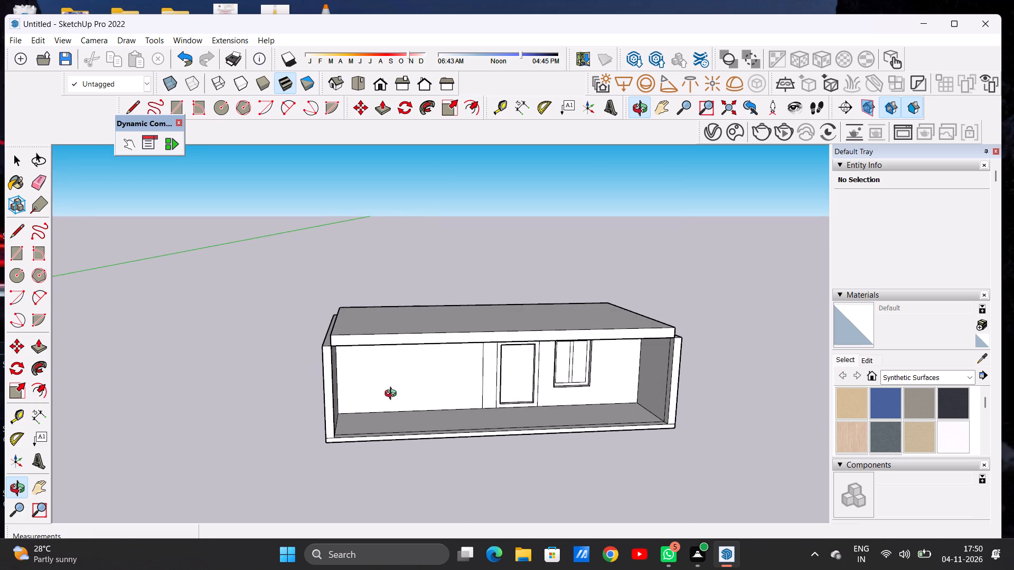
scroll(284, 427, "down", 12)
scroll(363, 427, "up", 4)
scroll(363, 427, "down", 1)
scroll(539, 430, "down", 8)
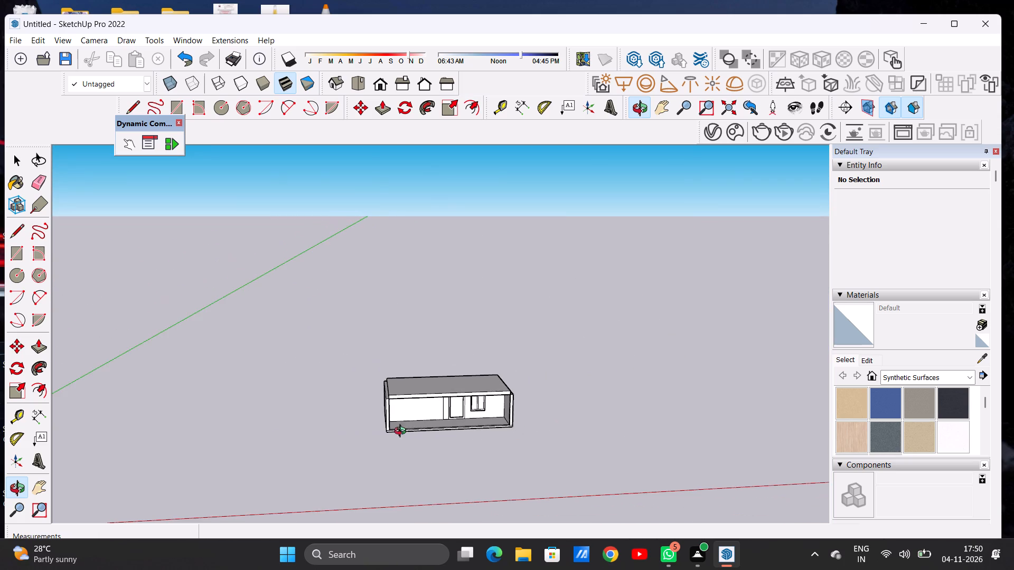
scroll(376, 420, "down", 1)
scroll(376, 420, "up", 2)
scroll(376, 420, "down", 1)
scroll(376, 420, "up", 1)
scroll(512, 409, "up", 7)
left_click_drag(497, 415, 464, 396)
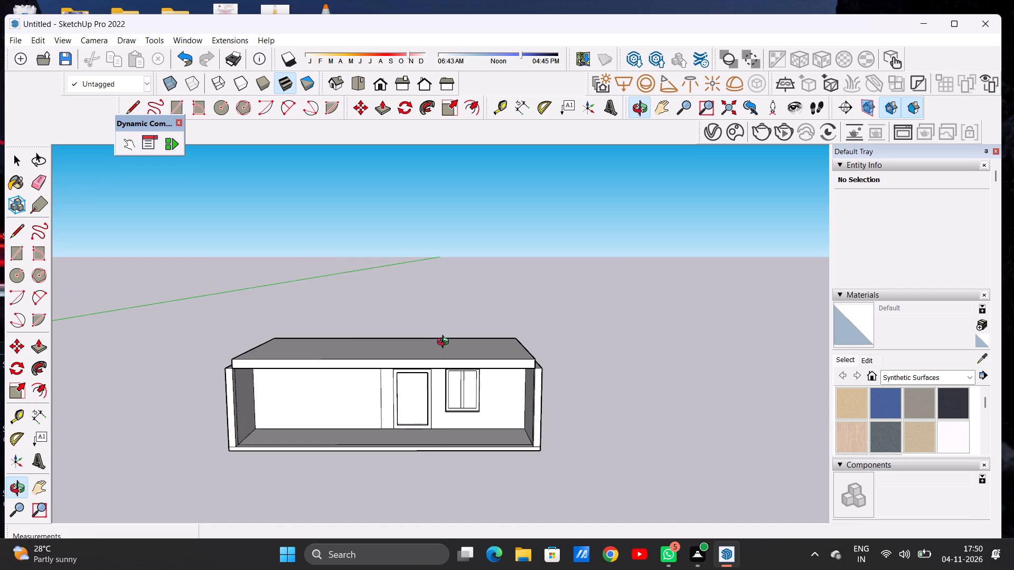
left_click_drag(431, 432, 443, 331)
left_click_drag(443, 331, 450, 471)
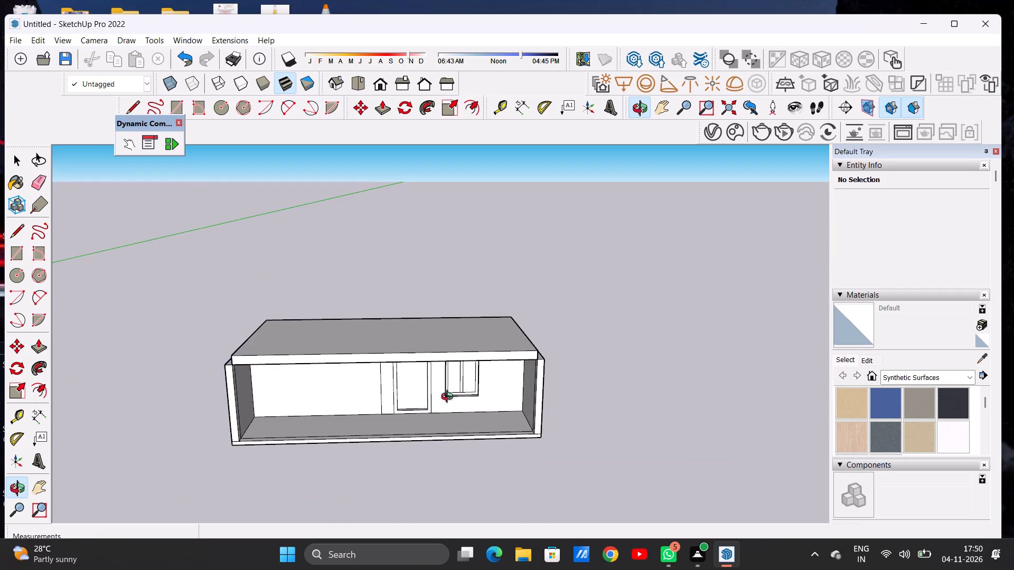
left_click_drag(453, 385, 429, 446)
scroll(539, 423, "down", 3)
scroll(267, 407, "up", 2)
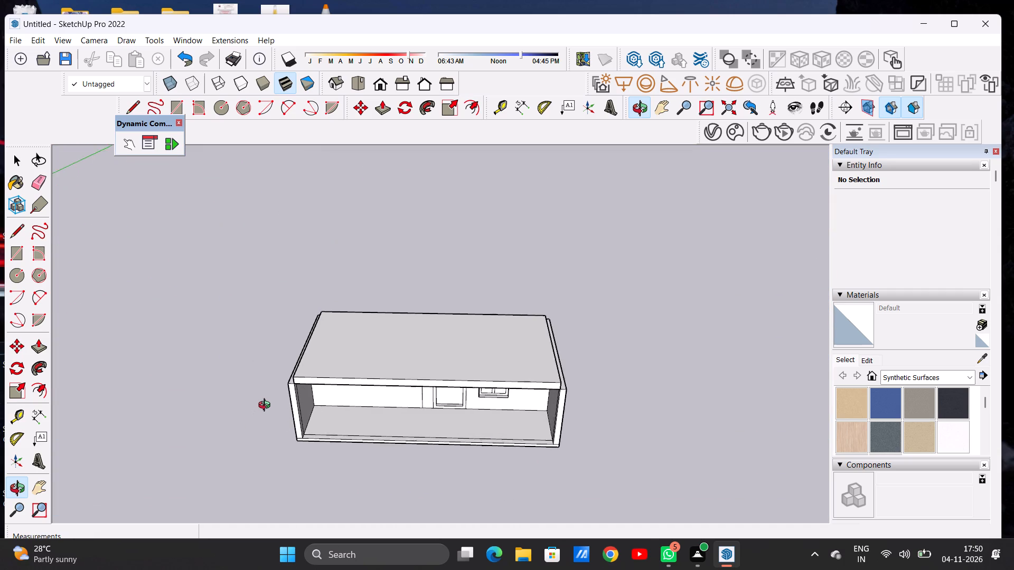
scroll(267, 406, "up", 4)
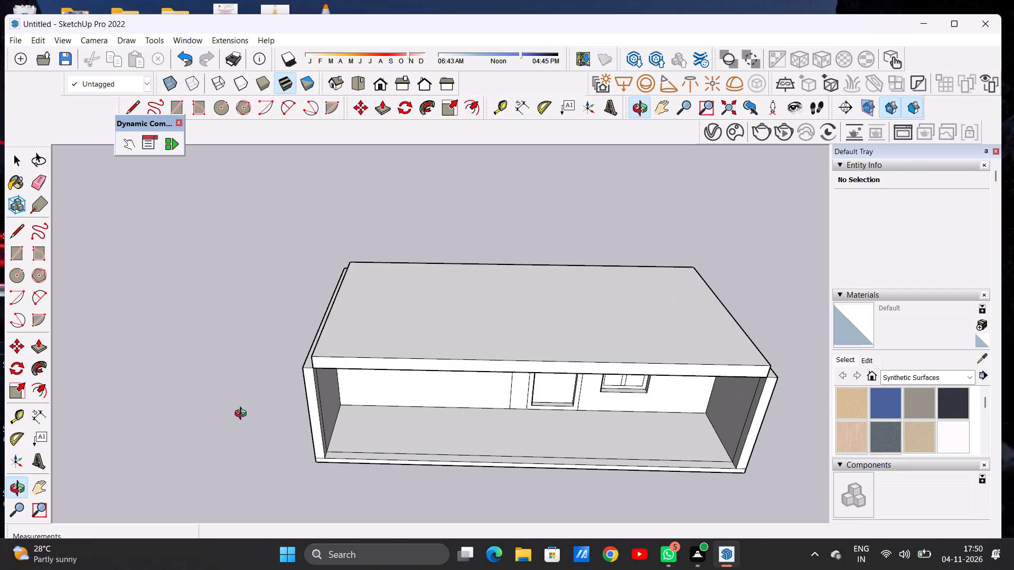
scroll(251, 397, "down", 3)
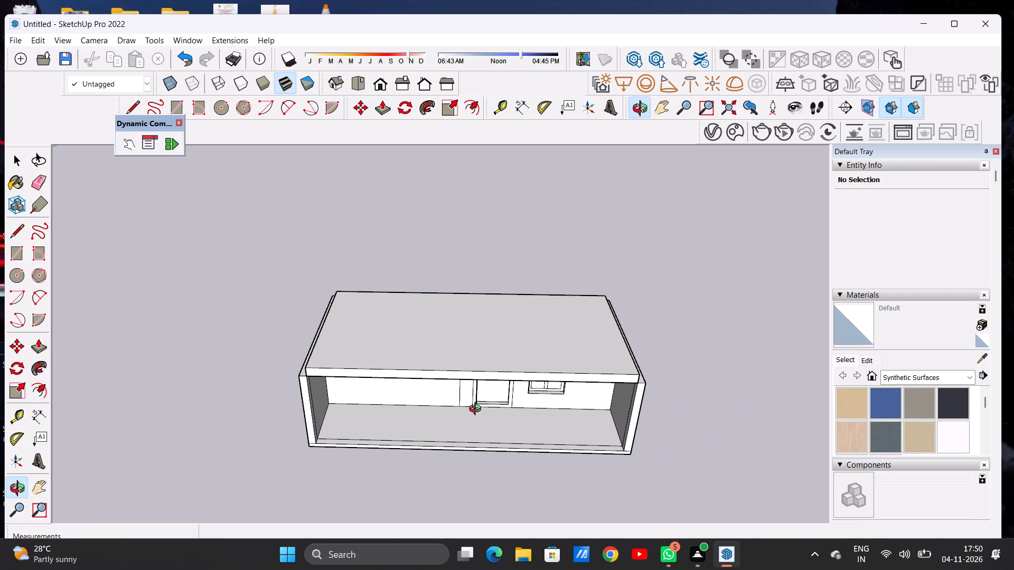
left_click_drag(477, 368, 482, 327)
left_click_drag(480, 386, 481, 357)
left_click_drag(480, 423, 493, 347)
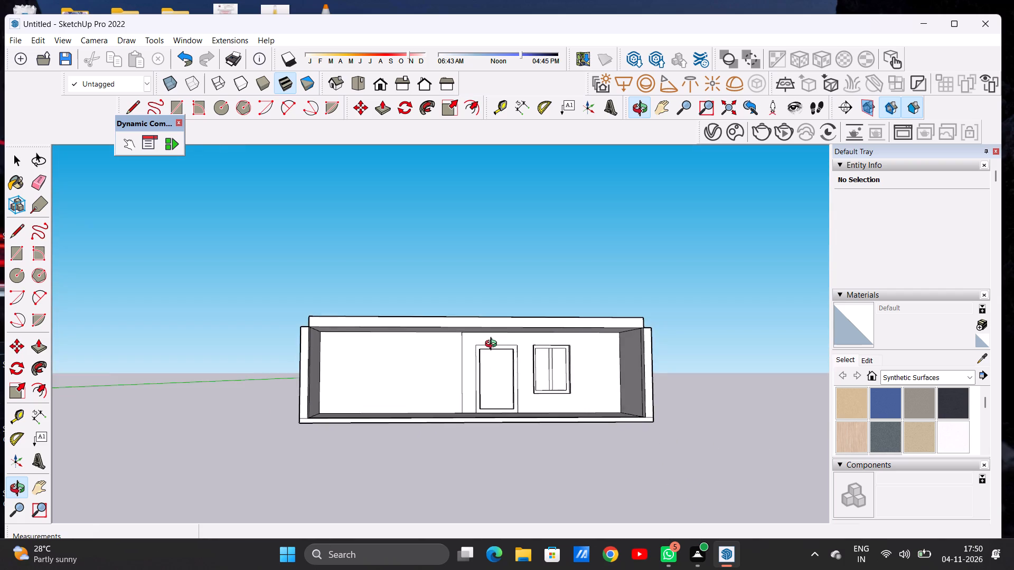
left_click_drag(493, 345, 482, 386)
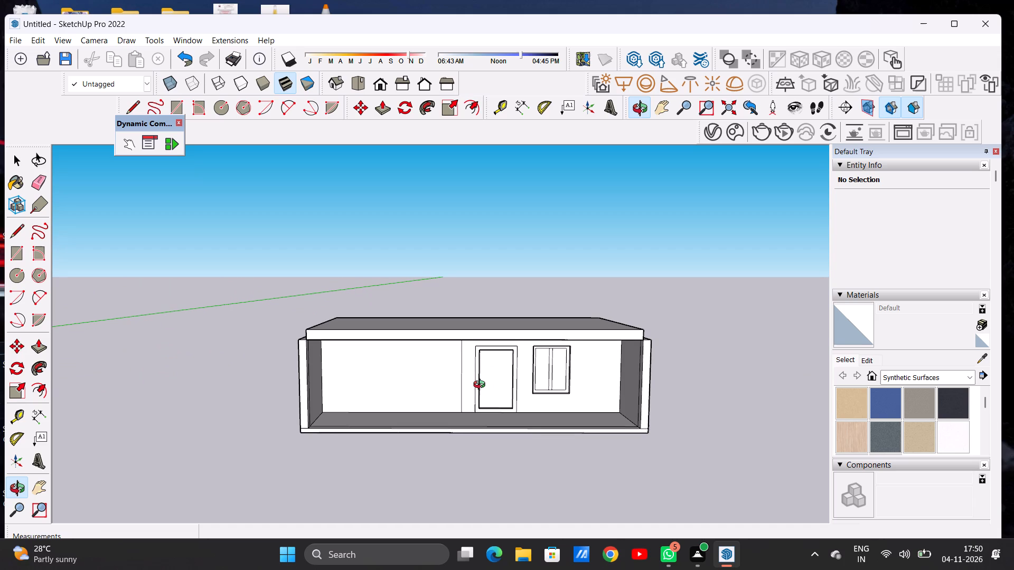
left_click_drag(400, 363, 399, 450)
left_click_drag(397, 445, 403, 357)
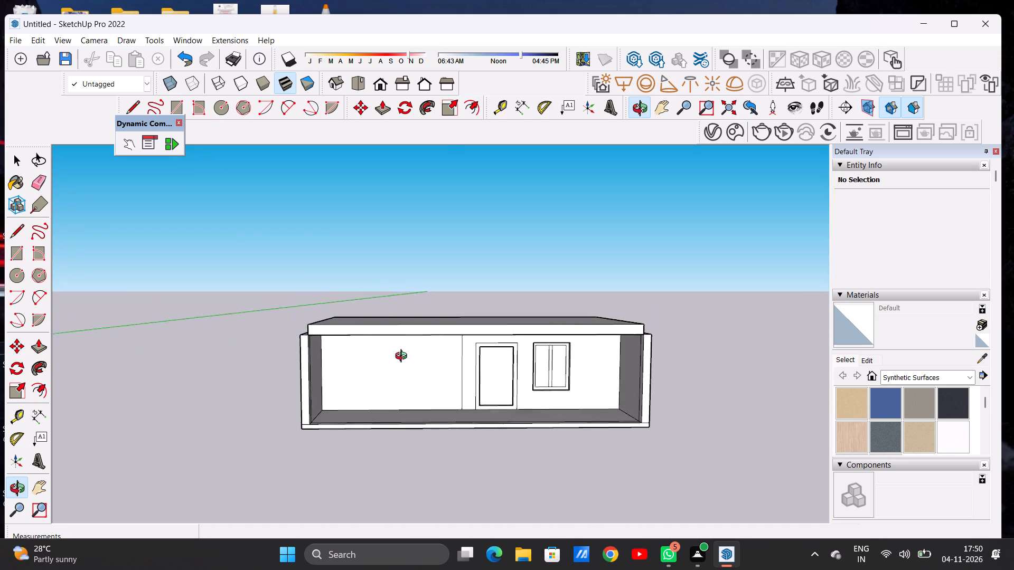
left_click_drag(403, 357, 407, 349)
scroll(421, 367, "up", 6)
scroll(421, 367, "down", 1)
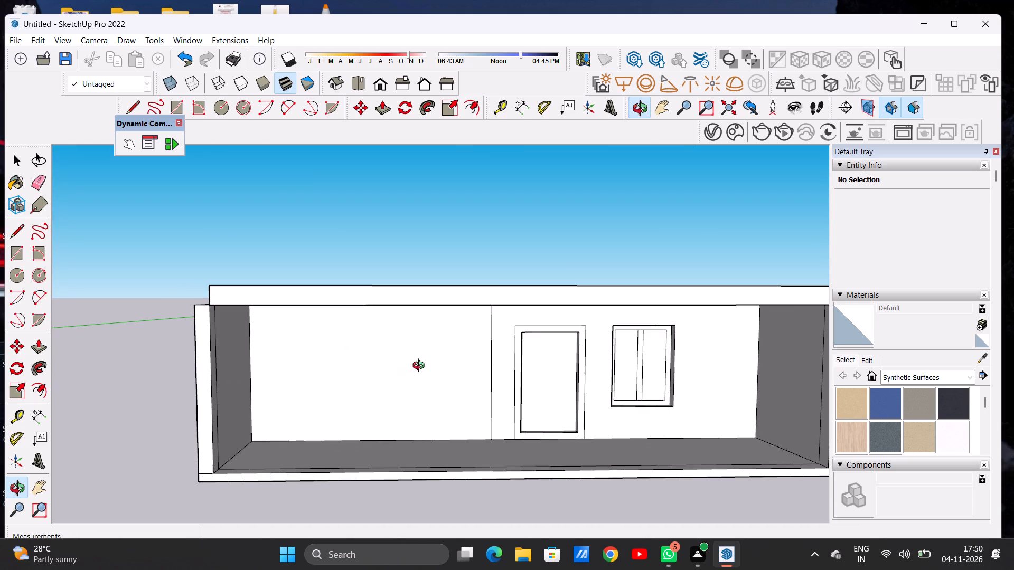
scroll(421, 367, "up", 3)
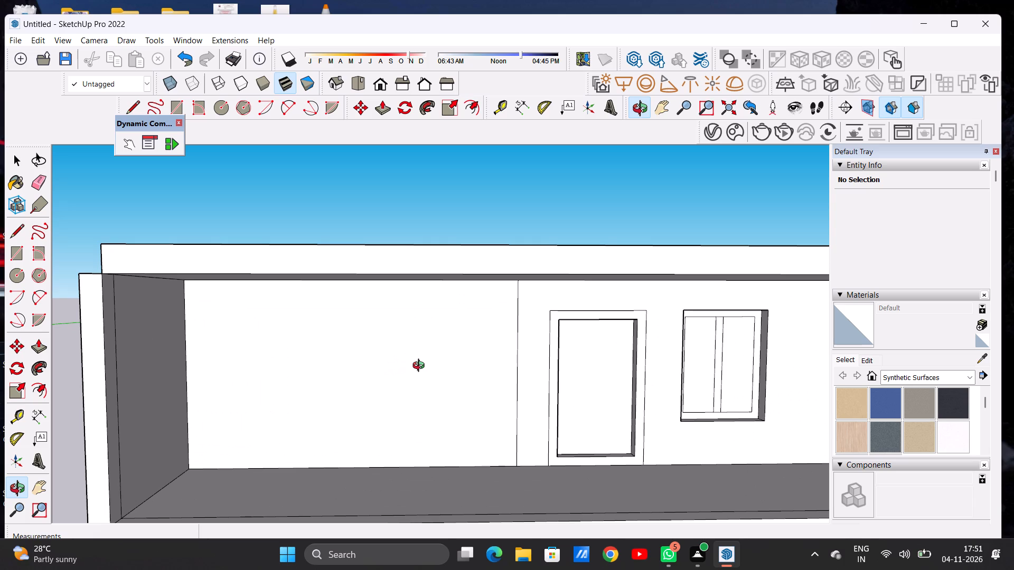
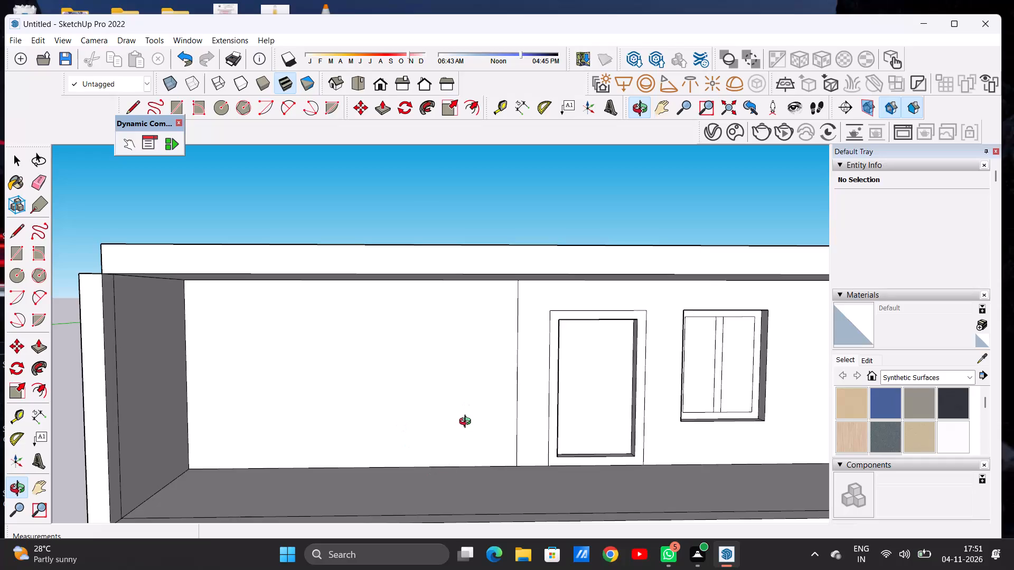
Draw a window rectangle about 14' 1" by 8' 8" on the partition's blank stretch beside the door.
scroll(457, 401, "down", 1)
scroll(457, 401, "up", 1)
scroll(457, 401, "down", 6)
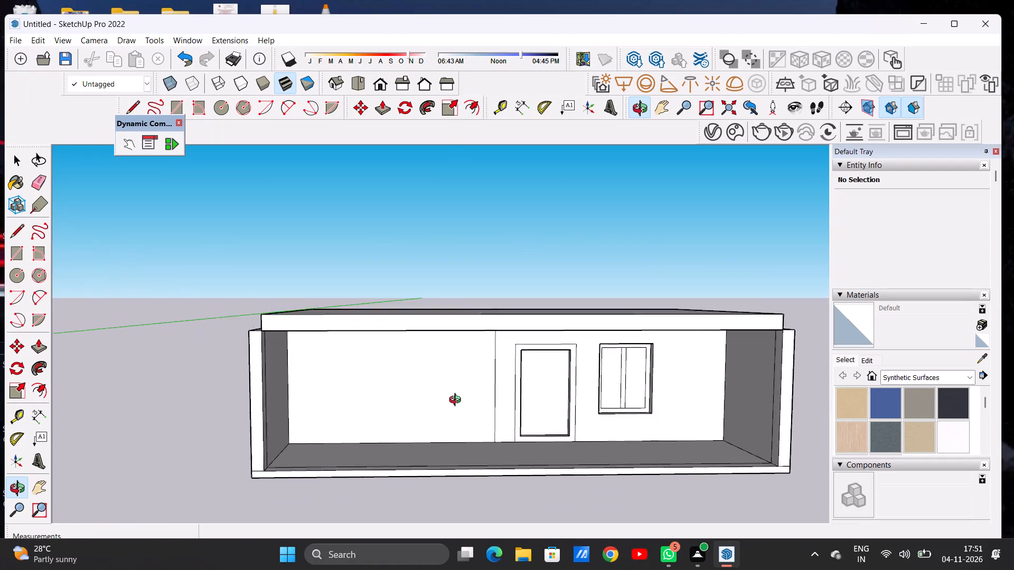
scroll(457, 401, "down", 2)
scroll(383, 389, "down", 6)
scroll(451, 418, "up", 7)
scroll(496, 398, "down", 7)
scroll(509, 402, "up", 1)
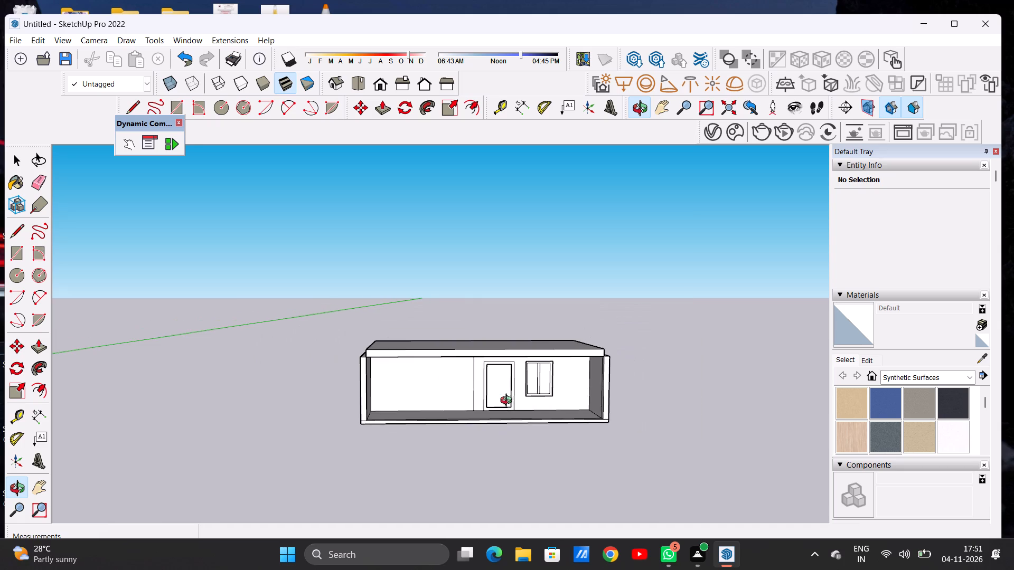
scroll(425, 376, "up", 11)
left_click_drag(437, 402, 437, 372)
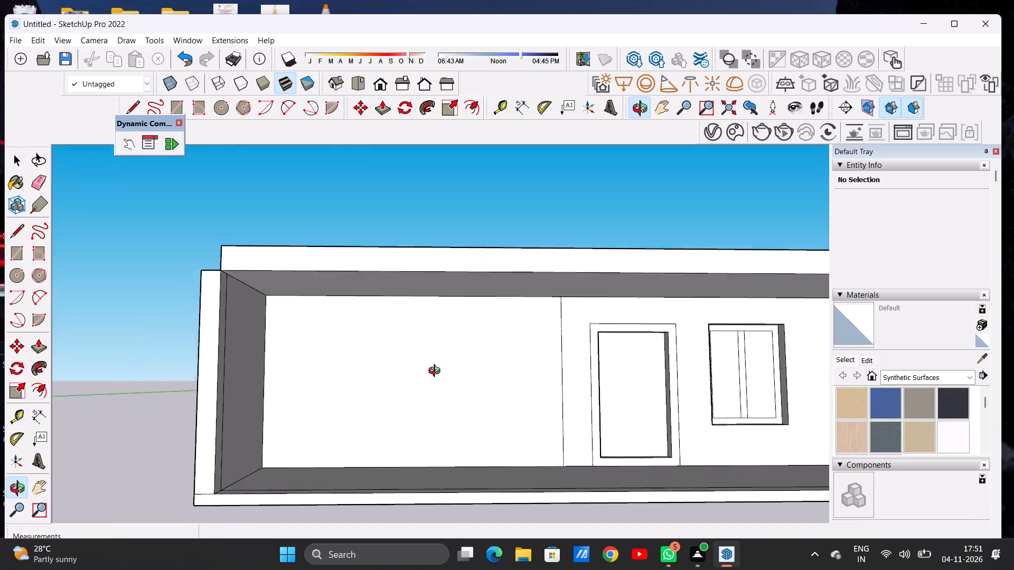
left_click_drag(437, 372, 425, 411)
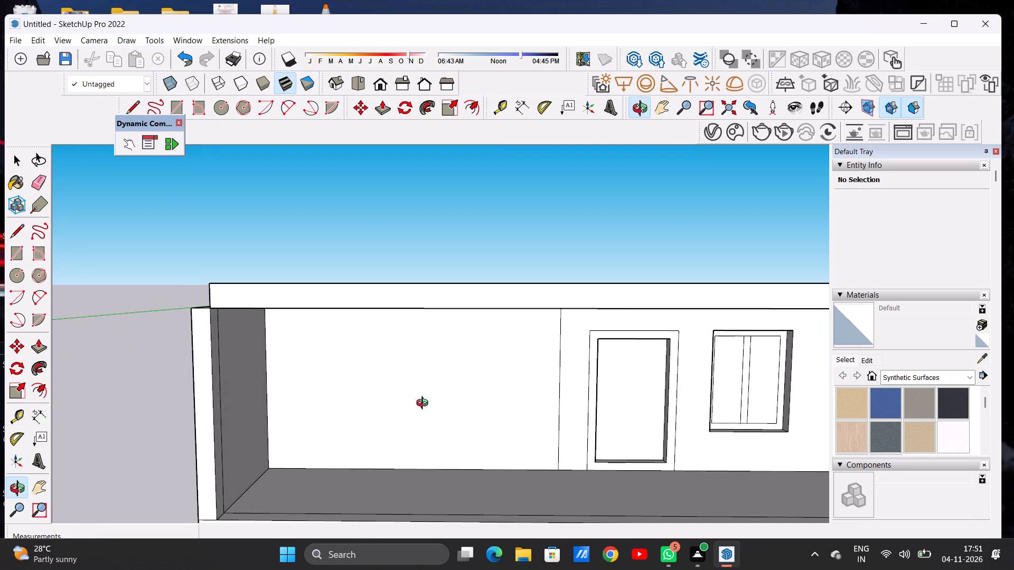
key("r")
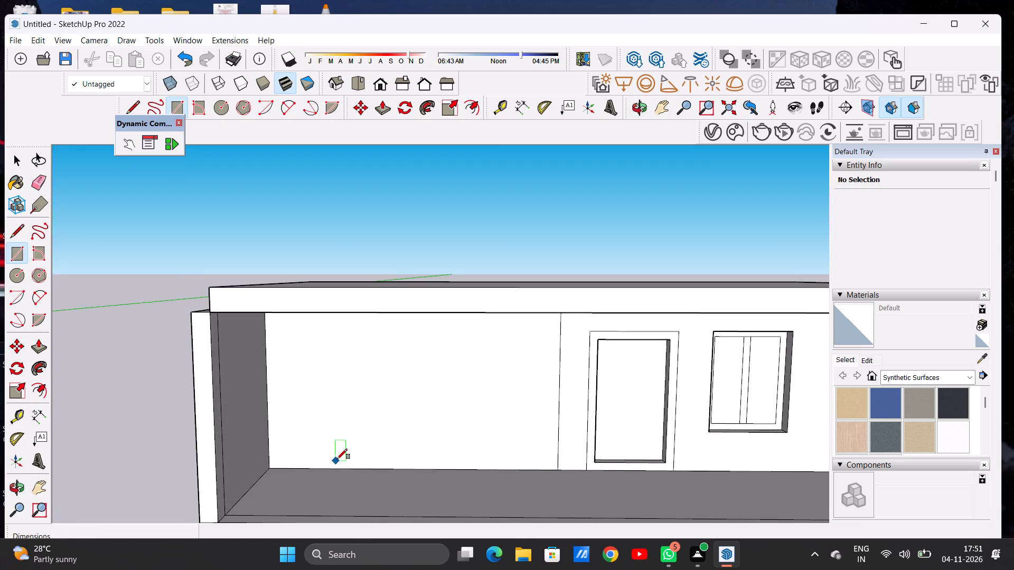
left_click(321, 330)
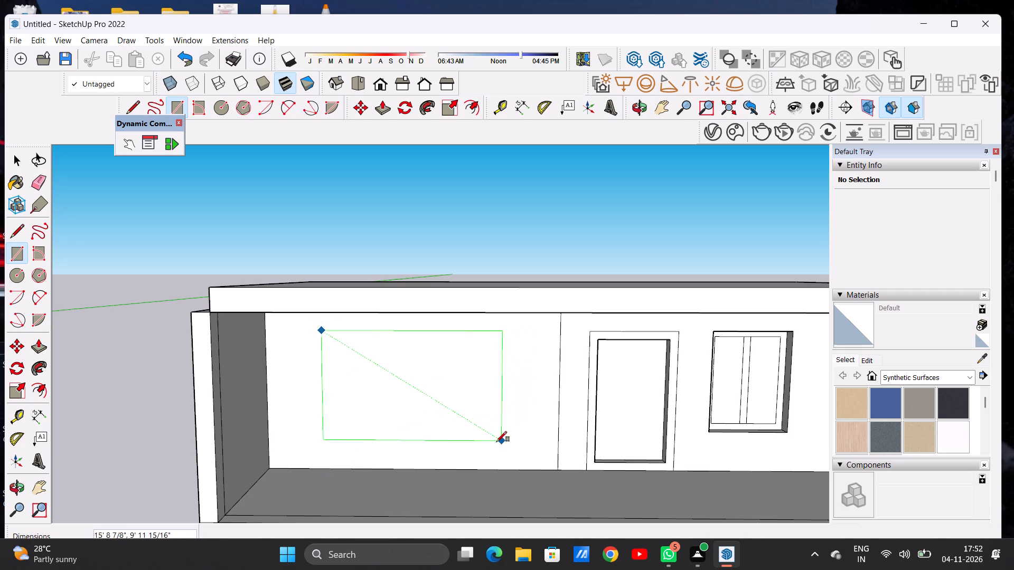
left_click(481, 427)
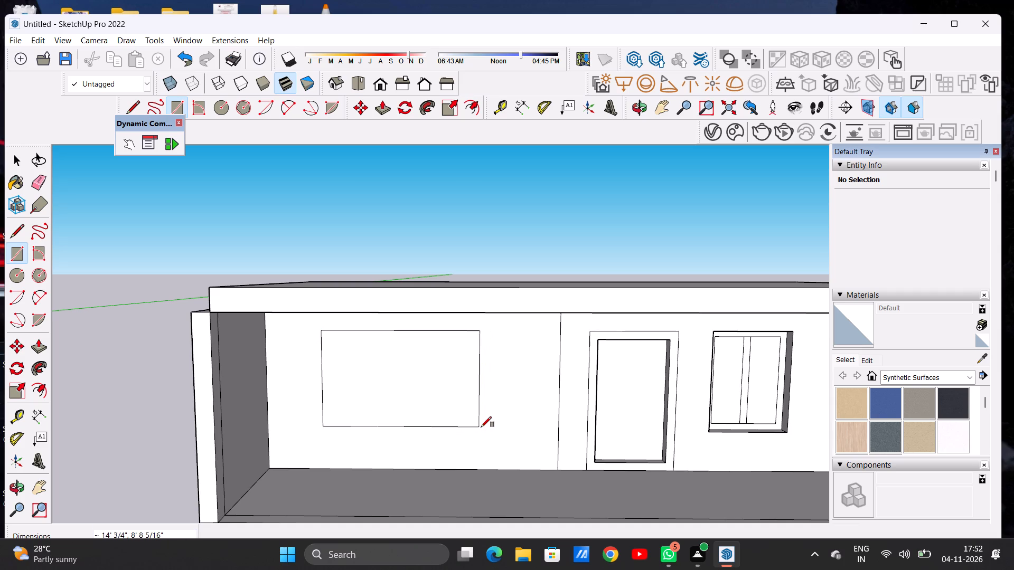
key("space")
Examine the new window outline on the partition from the front and above, close up and from a distance.
scroll(400, 479, "down", 5)
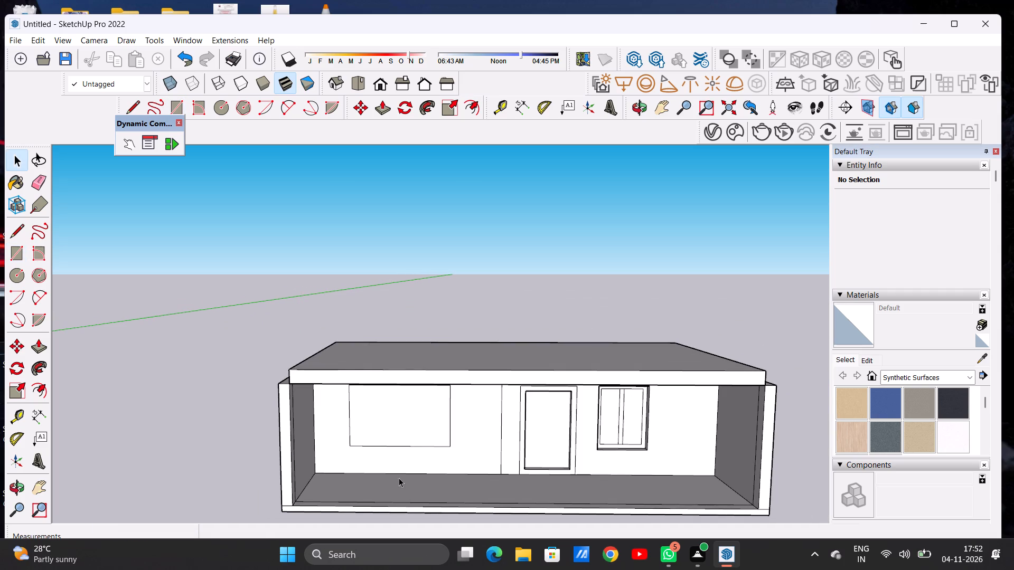
key("o")
left_click_drag(424, 402, 404, 391)
scroll(405, 396, "up", 8)
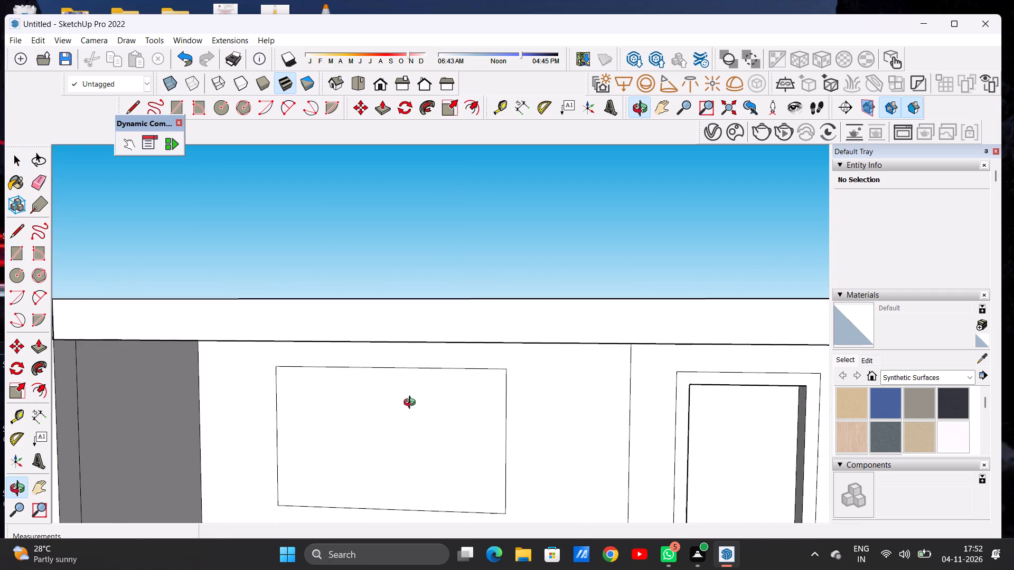
scroll(427, 408, "down", 6)
left_click_drag(416, 438, 417, 443)
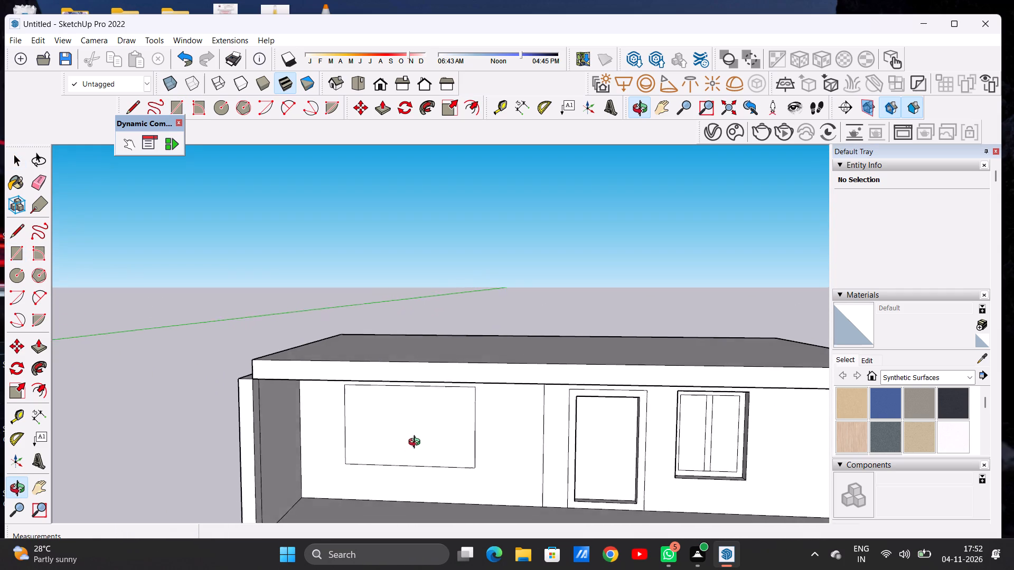
left_click_drag(417, 443, 421, 448)
scroll(427, 425, "up", 1)
scroll(427, 424, "down", 1)
scroll(428, 423, "up", 4)
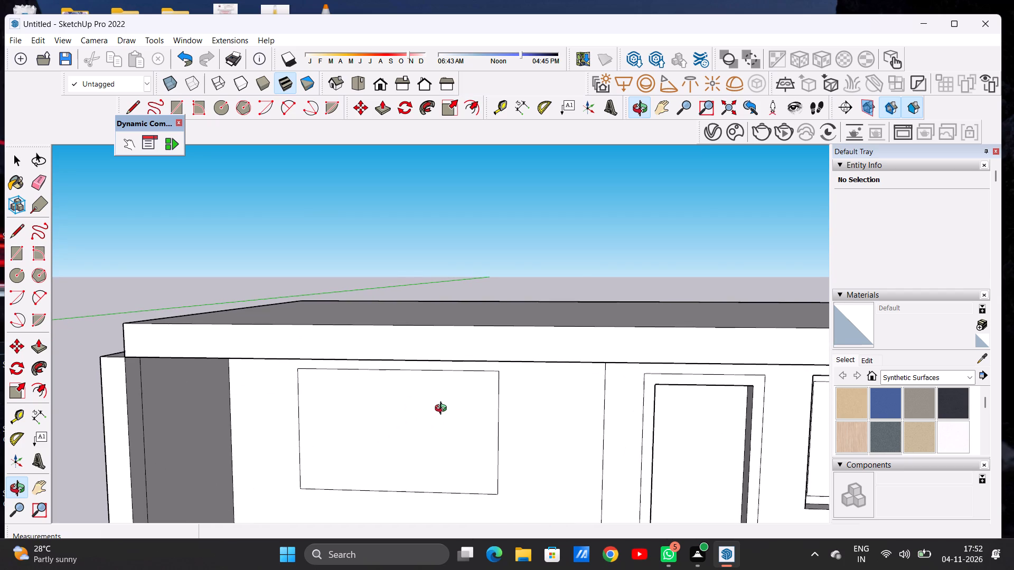
key("o")
key("f")
key("space")
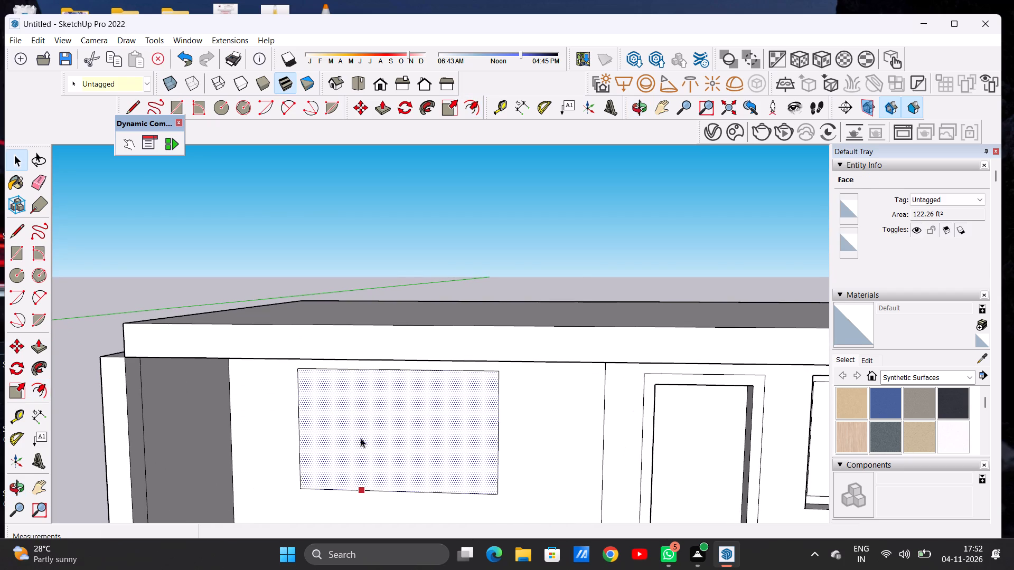
scroll(363, 441, "down", 7)
left_click(495, 292)
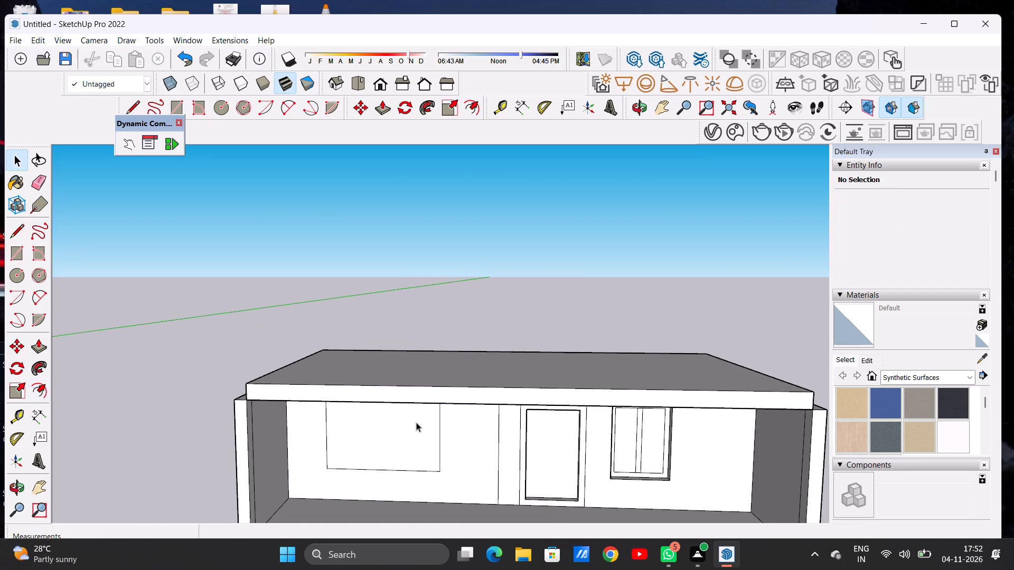
Push/Pull the wide window rectangle inward to form a shallow recess in the partition.
scroll(416, 422, "up", 7)
scroll(421, 409, "down", 1)
scroll(421, 409, "up", 1)
key("o")
left_click_drag(459, 379, 457, 427)
scroll(481, 362, "down", 1)
scroll(481, 362, "up", 1)
scroll(481, 362, "down", 7)
scroll(484, 371, "up", 2)
scroll(484, 377, "down", 3)
left_click_drag(467, 461, 410, 388)
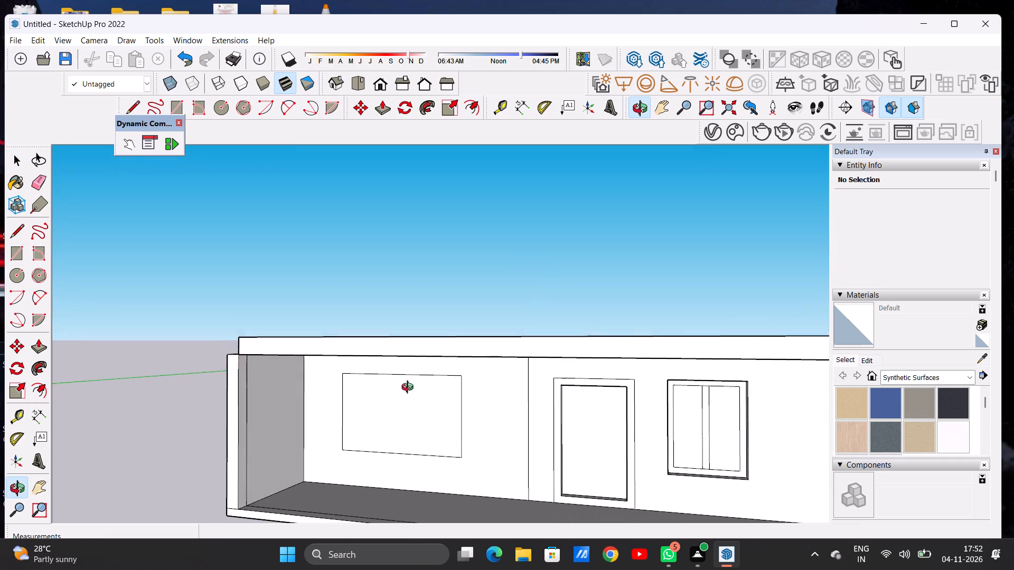
left_click_drag(410, 388, 395, 391)
scroll(437, 398, "up", 3)
key("p")
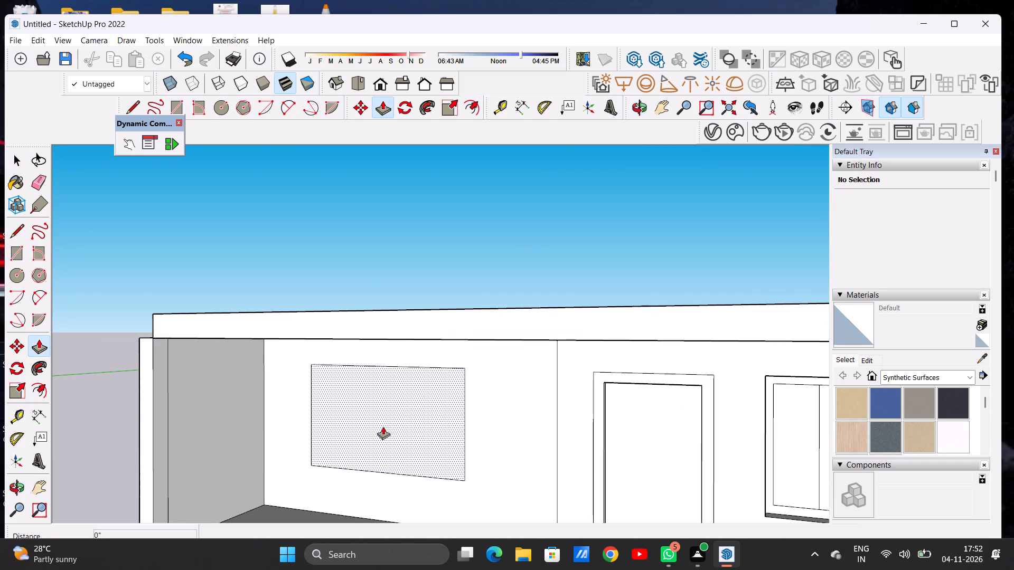
scroll(383, 425, "up", 6)
left_click(383, 425)
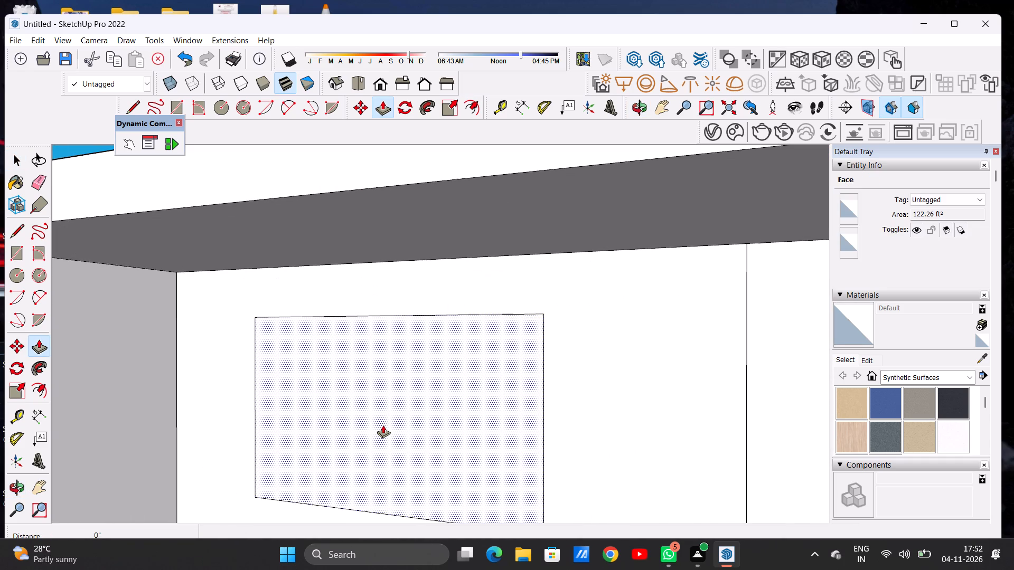
left_click(389, 419)
key("space")
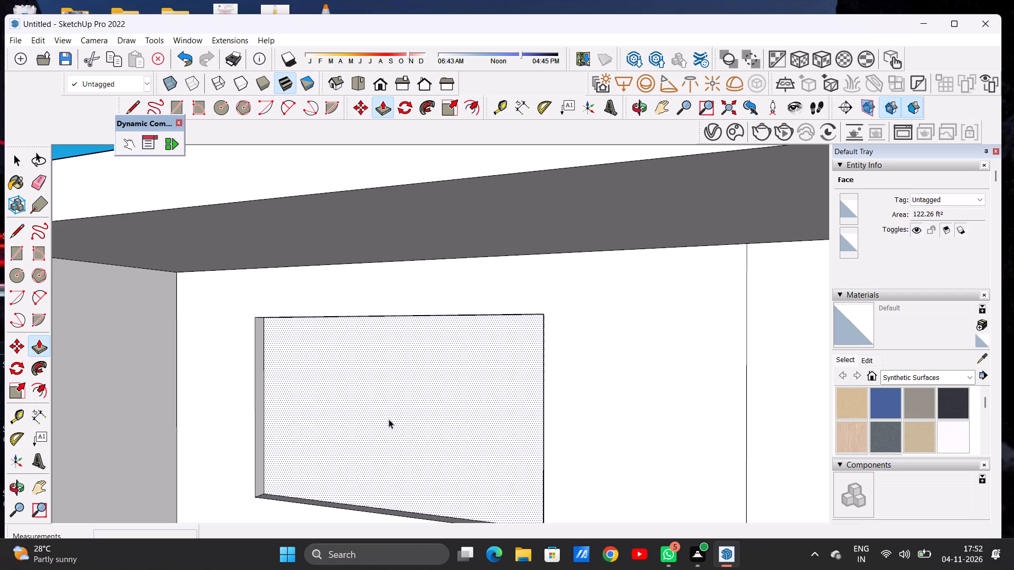
Offset the recessed window face's outline inward by about 6 1/2" to form the window frame.
type("O")
scroll(436, 414, "down", 4)
scroll(437, 414, "up", 1)
scroll(437, 413, "down", 2)
left_click_drag(428, 434, 505, 488)
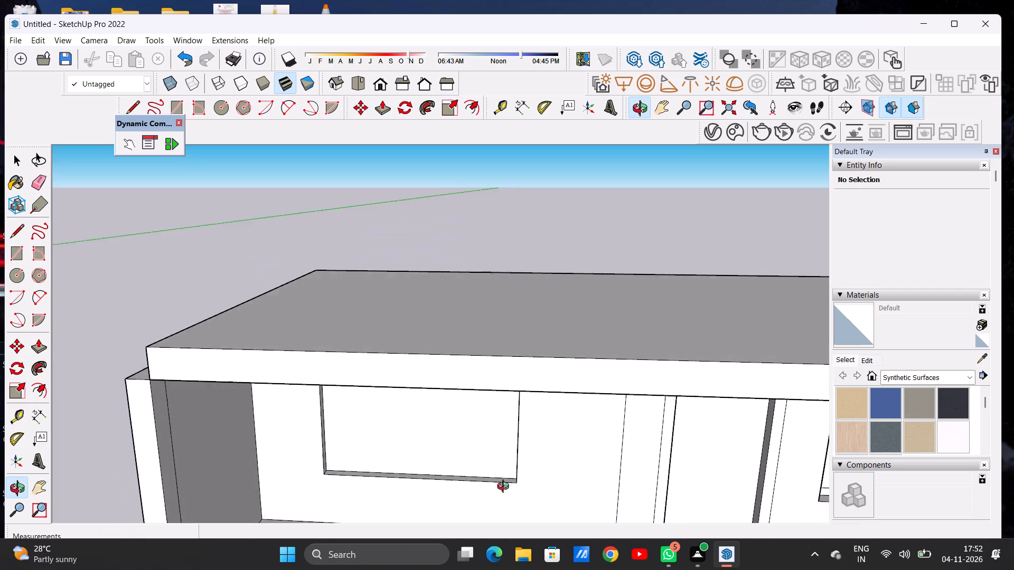
left_click_drag(505, 488, 529, 448)
scroll(573, 424, "down", 5)
scroll(540, 414, "up", 2)
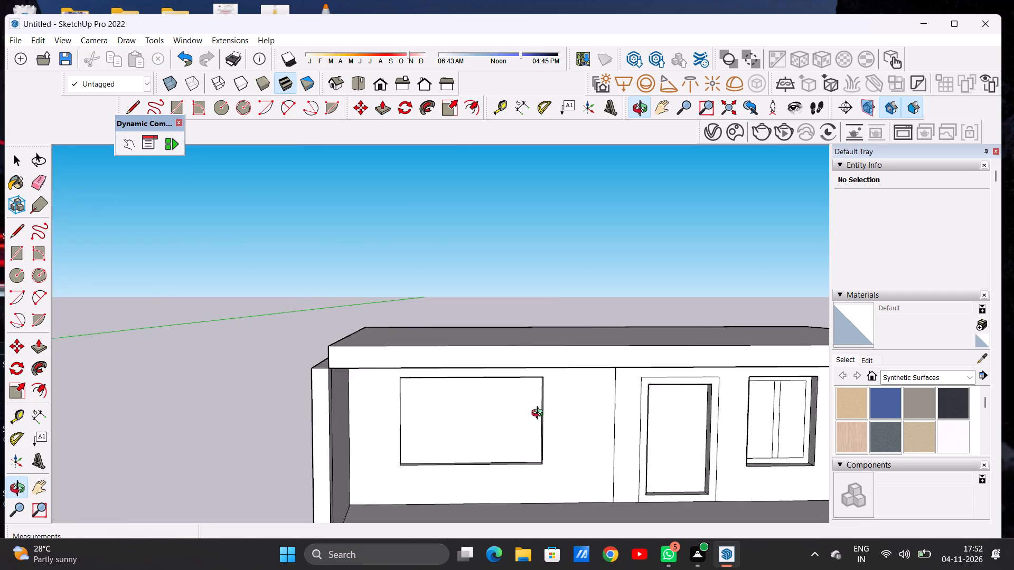
scroll(540, 414, "up", 4)
left_click_drag(539, 414, 524, 423)
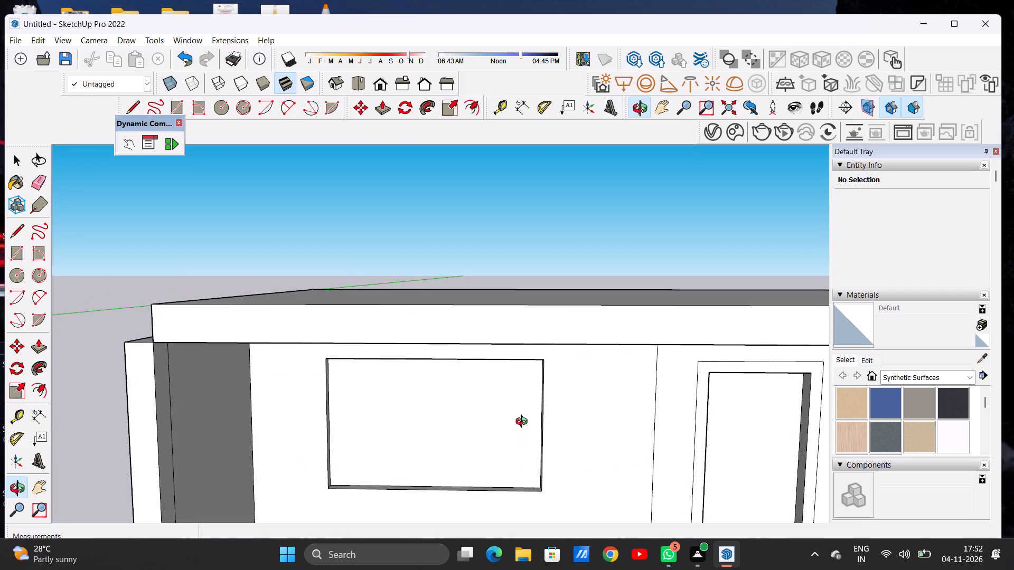
left_click_drag(524, 423, 524, 421)
scroll(481, 423, "up", 2)
key("o")
key("f")
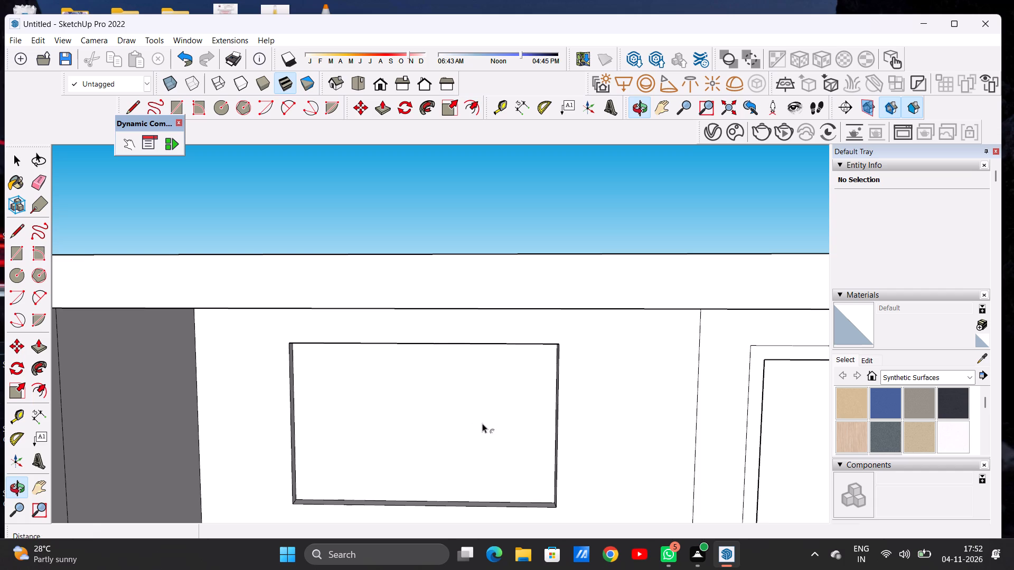
left_click(339, 377)
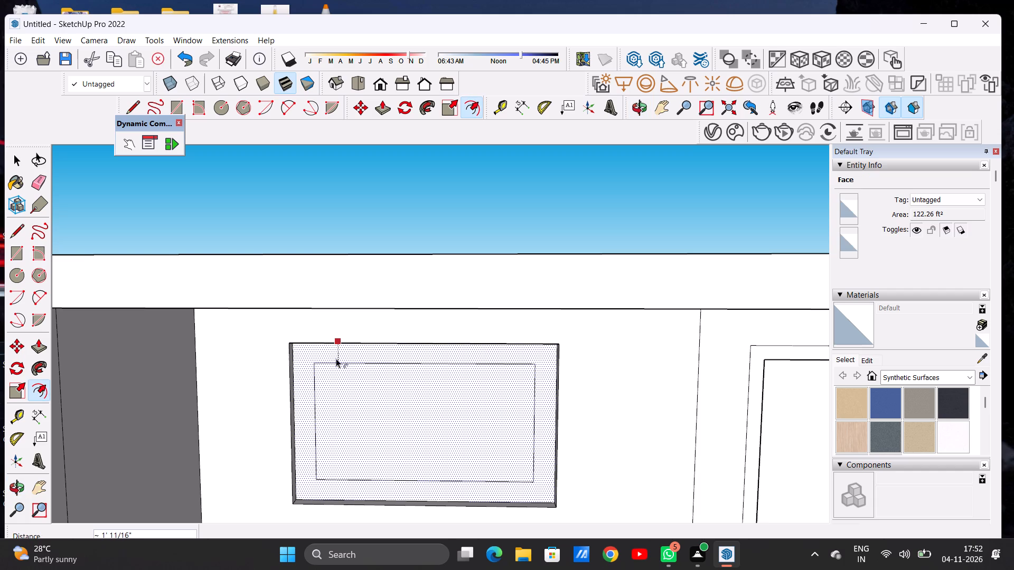
left_click(325, 352)
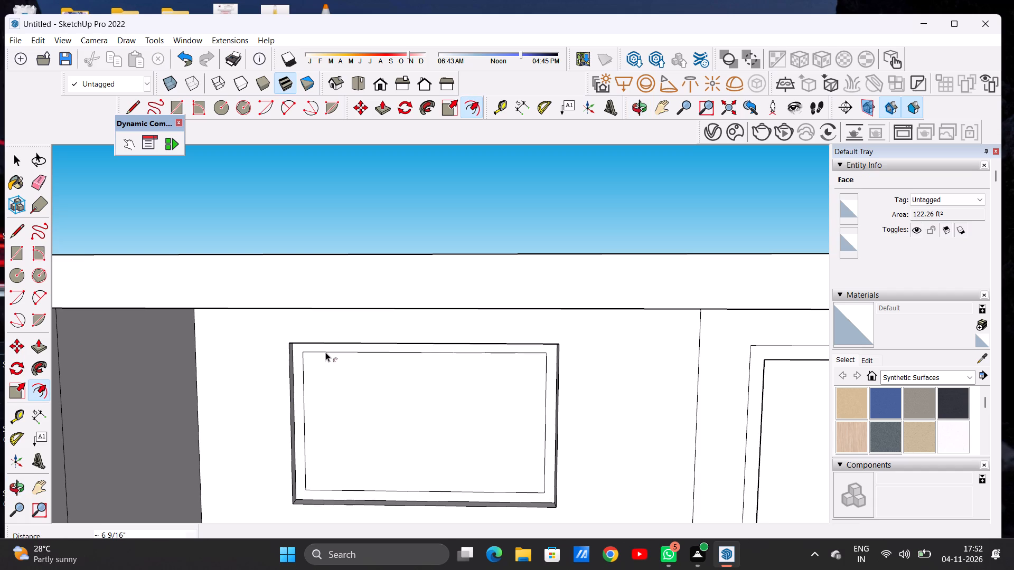
key("space")
Draw two closely spaced vertical lines, about 7' 7" long, across the inner window pane to form a narrow mullion.
type("L")
left_click(367, 355)
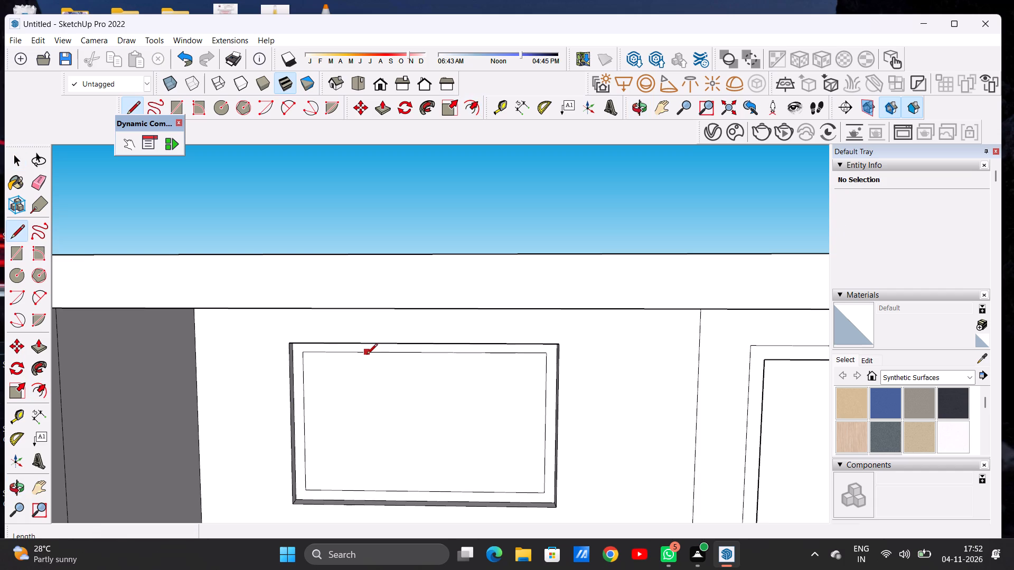
left_click(370, 492)
left_click(378, 355)
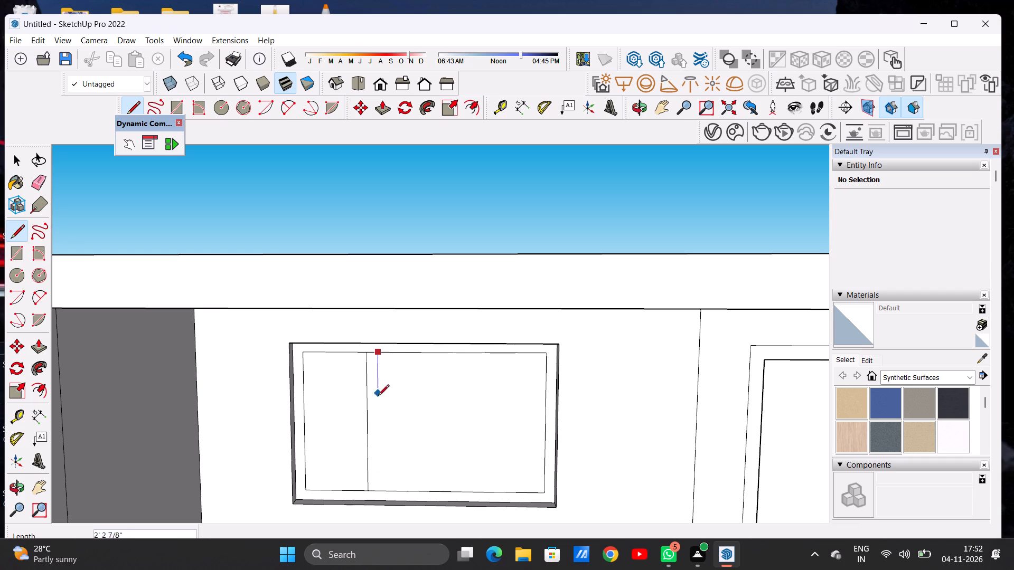
left_click(380, 486)
left_click(375, 471)
key("space")
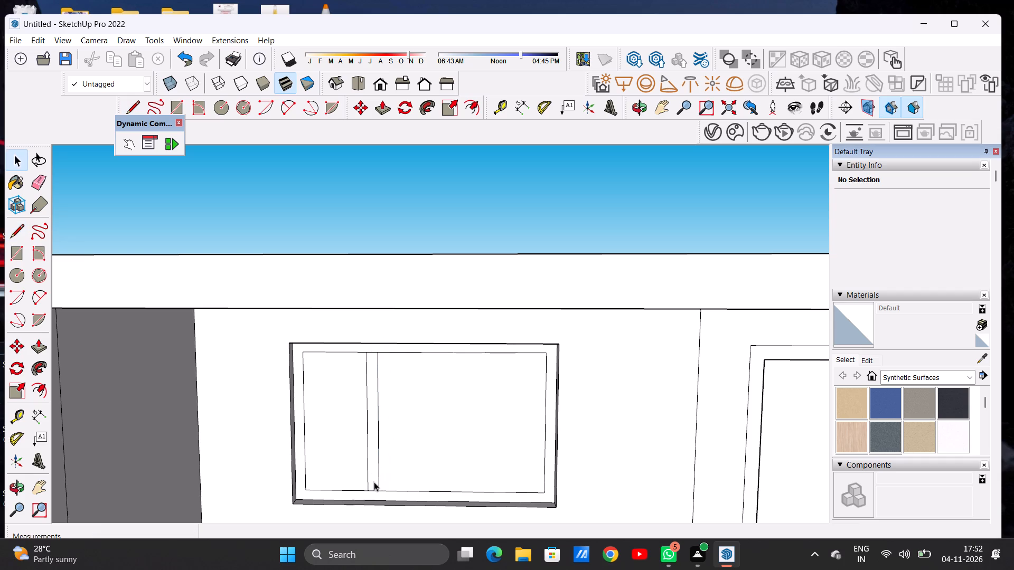
Copy the mullion strip with its edges about 4' 6" along the window toward the door, dividing it into three panes.
double_click(373, 480)
key("m")
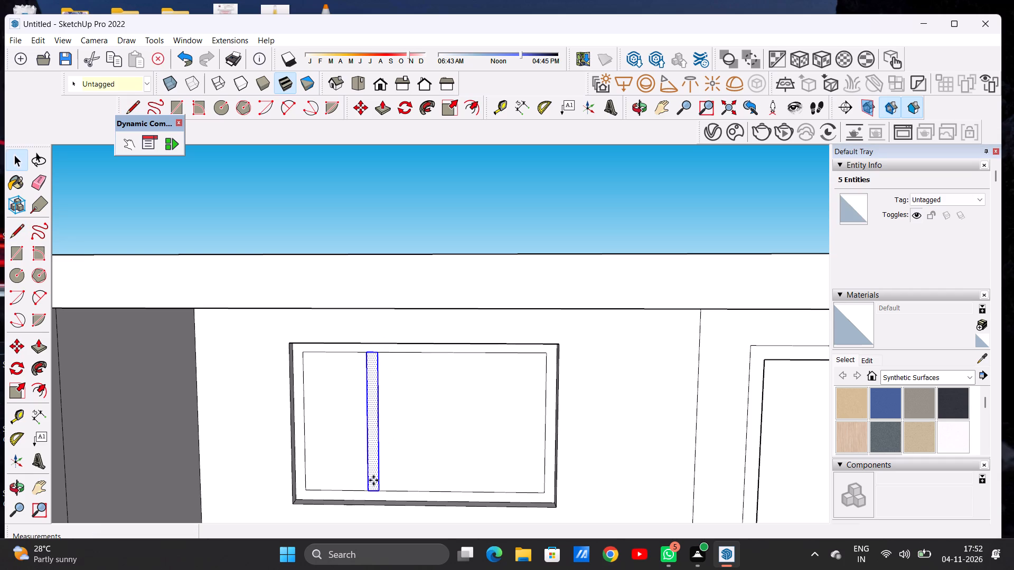
left_click(377, 492)
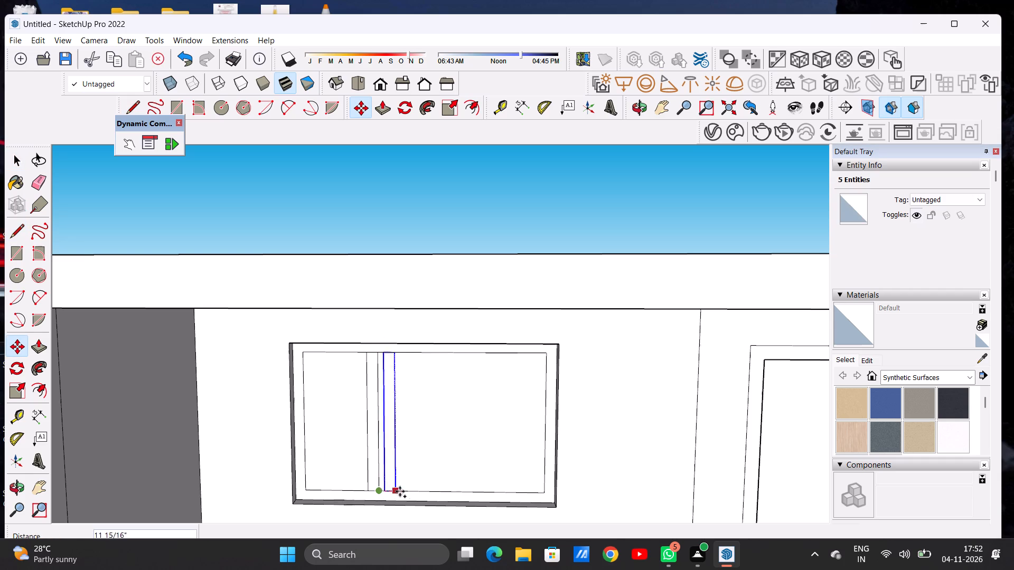
left_click(466, 495)
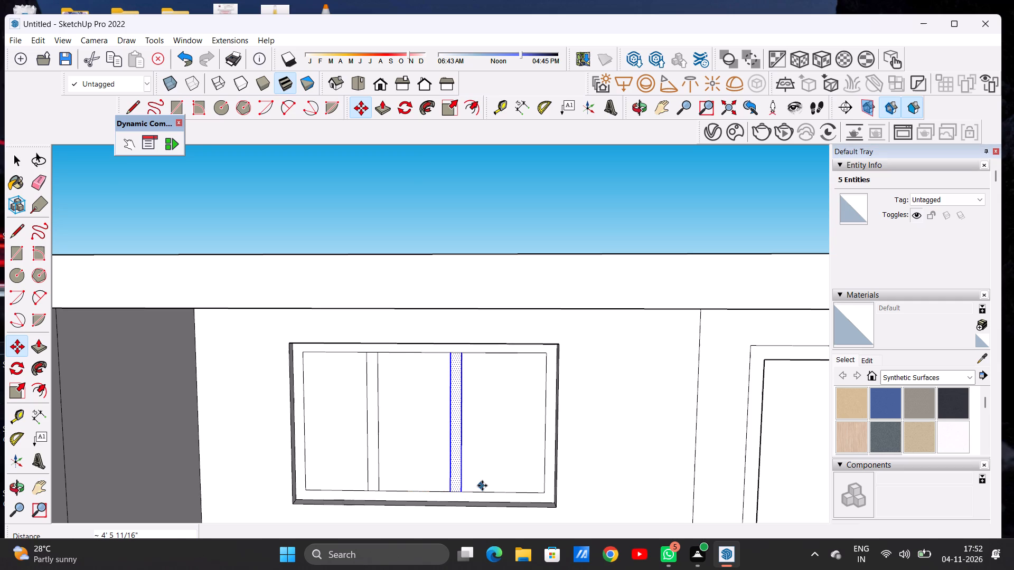
key("space")
Examine the whole building from the front, checking the new three-pane window alongside the door and the smaller window.
scroll(393, 491, "down", 2)
scroll(393, 491, "up", 1)
scroll(393, 491, "down", 7)
scroll(397, 464, "up", 1)
scroll(398, 463, "down", 2)
left_click(498, 328)
scroll(474, 355, "down", 4)
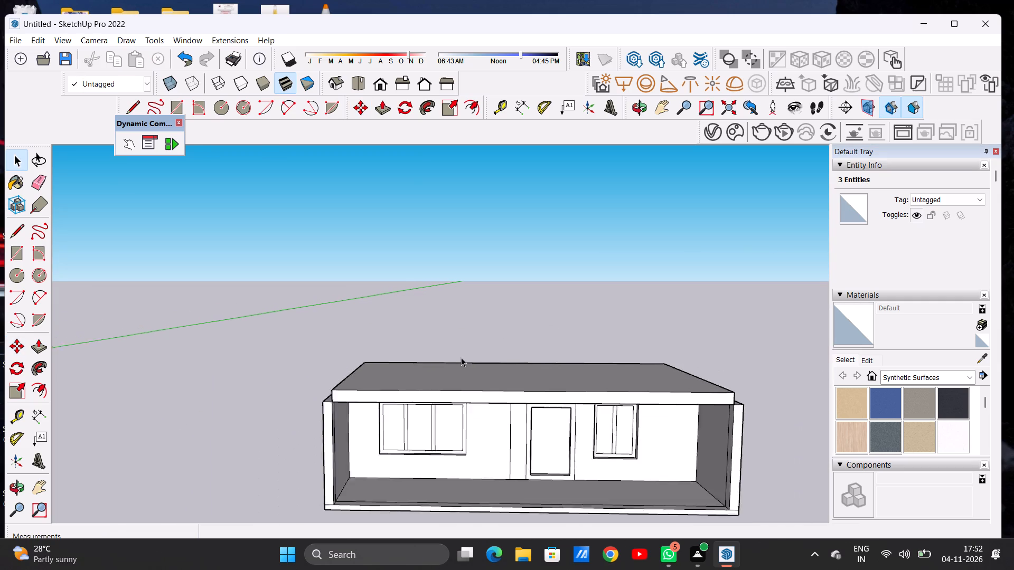
scroll(461, 357, "down", 2)
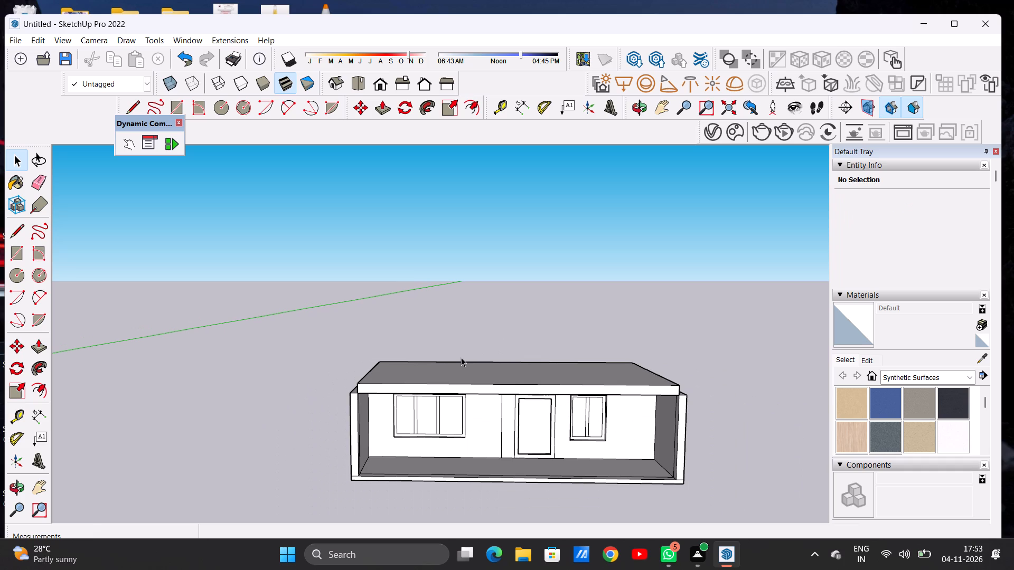
scroll(472, 433, "down", 1)
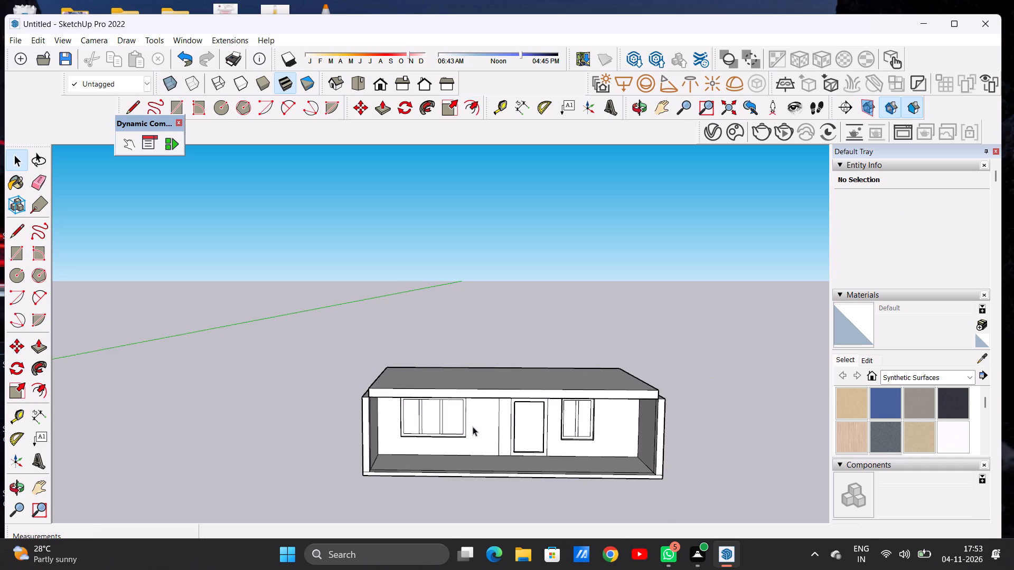
scroll(474, 419, "down", 6)
scroll(405, 383, "down", 4)
scroll(407, 400, "up", 13)
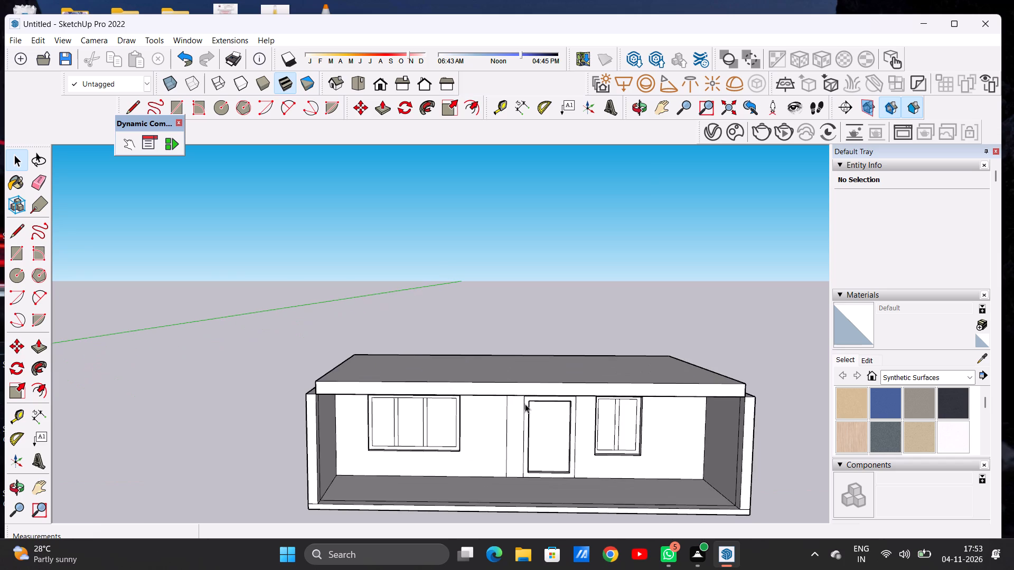
Examine the building's front and roof slab from low and raised viewpoints.
key("o")
left_click_drag(517, 433, 516, 421)
left_click(518, 393)
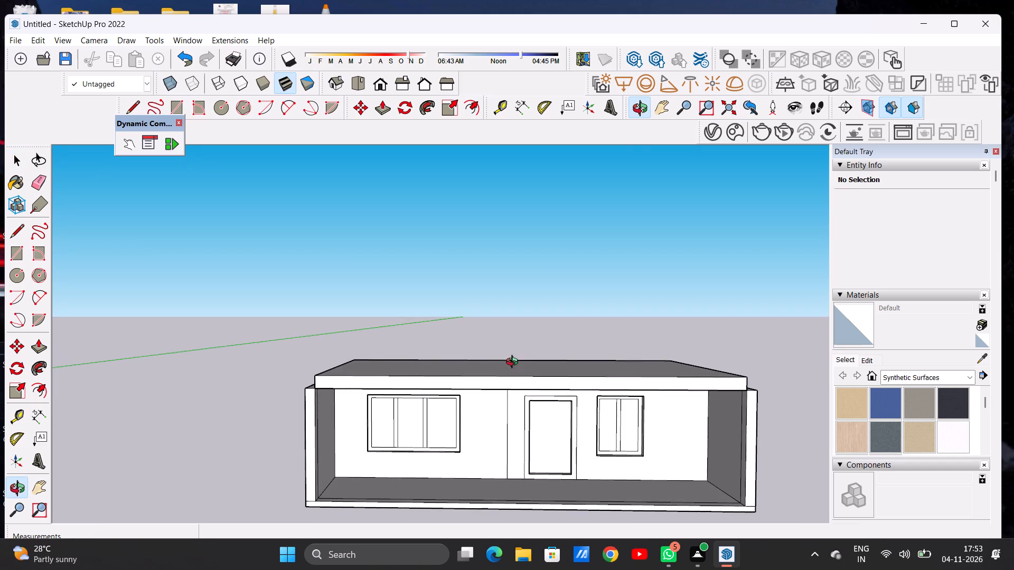
left_click_drag(514, 363, 513, 345)
left_click_drag(514, 339, 504, 406)
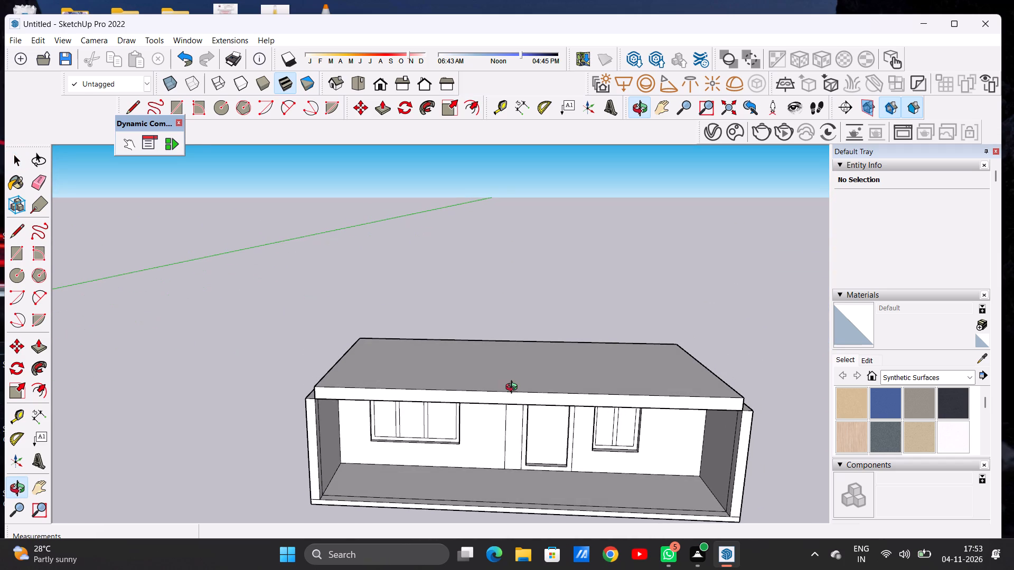
scroll(482, 408, "down", 4)
scroll(476, 412, "up", 1)
scroll(476, 409, "down", 1)
left_click_drag(467, 423, 488, 377)
scroll(419, 419, "down", 6)
scroll(454, 375, "up", 9)
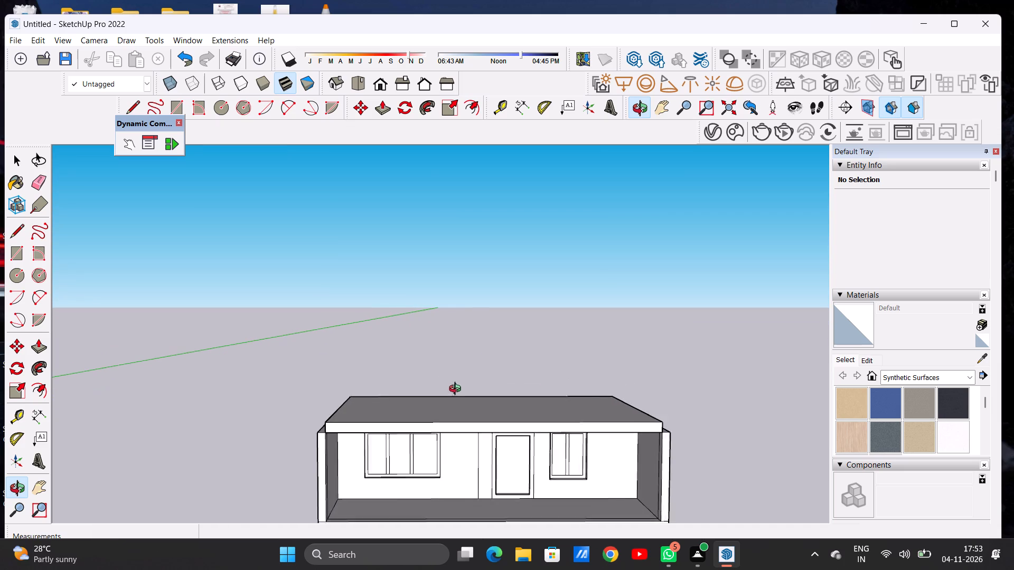
Push/Pull the top face of the side and back walls upward by 15' to form the upper-storey walls around the roof slab.
scroll(457, 390, "up", 1)
left_click_drag(572, 383, 557, 467)
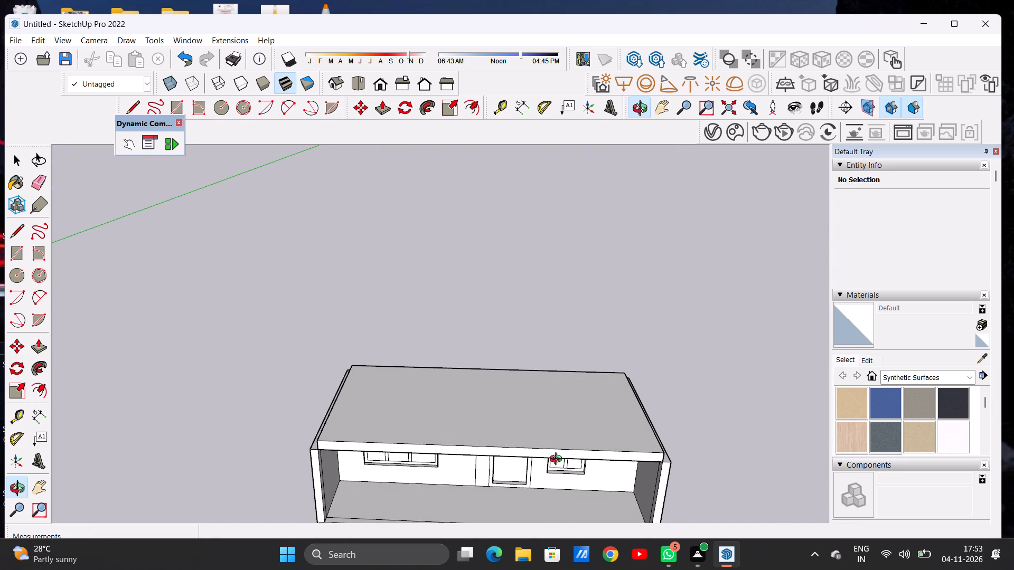
scroll(649, 465, "up", 6)
key("p")
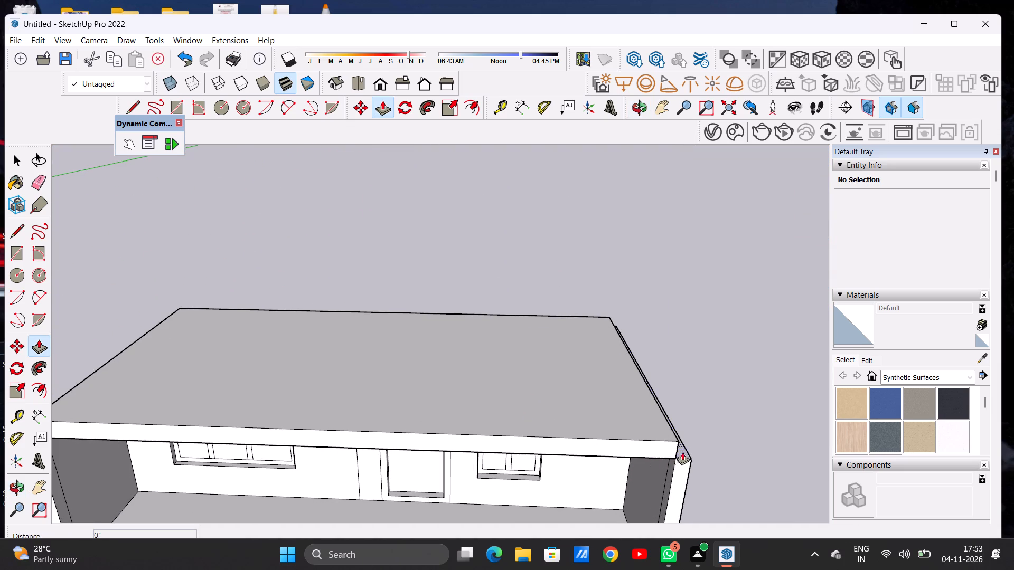
scroll(687, 448, "up", 12)
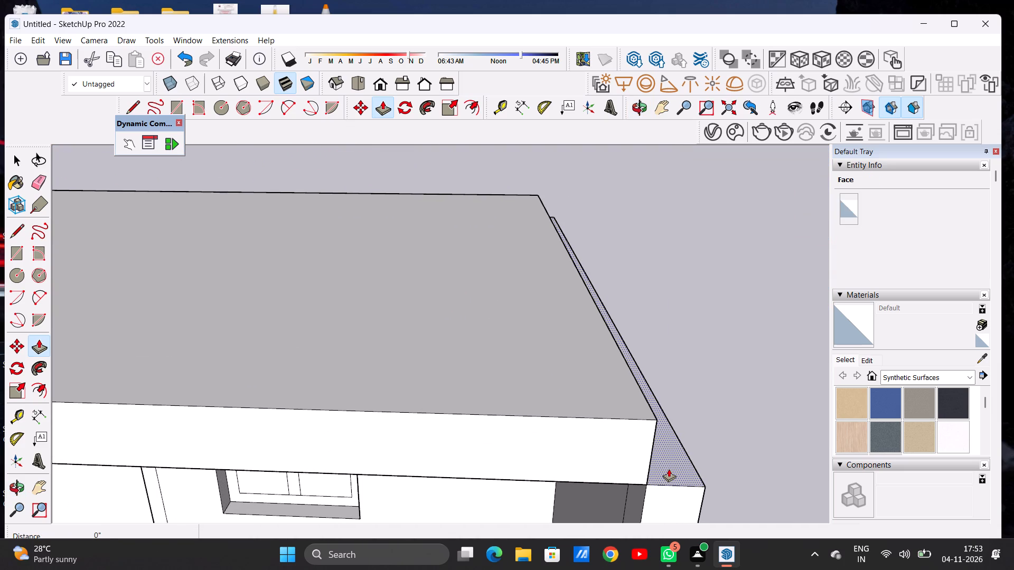
left_click(669, 469)
scroll(668, 389, "down", 7)
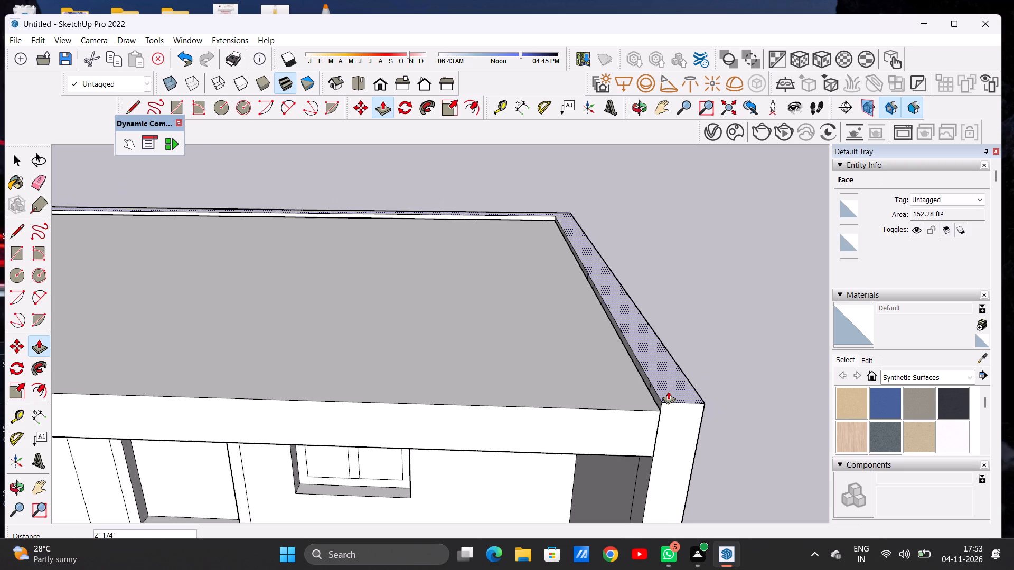
scroll(668, 391, "down", 4)
scroll(668, 395, "up", 1)
scroll(668, 395, "down", 4)
scroll(668, 395, "up", 1)
scroll(668, 395, "down", 9)
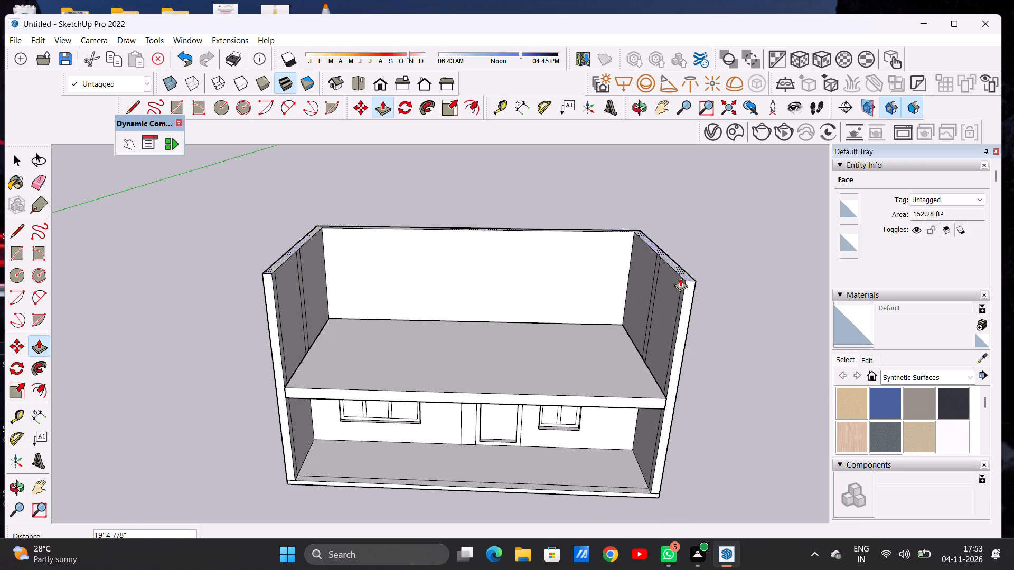
key("1")
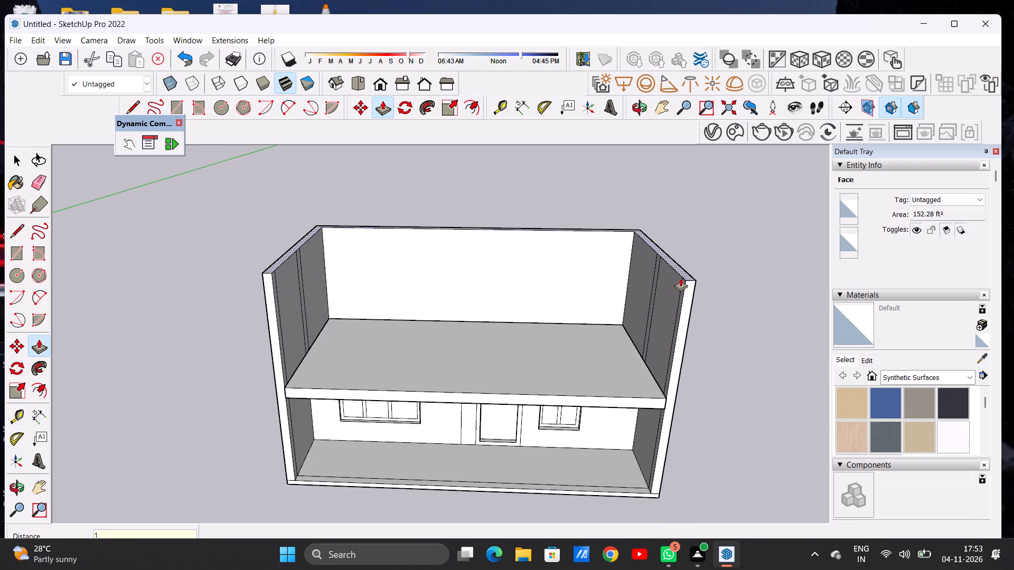
key("5")
key("apostrophe")
key("Return")
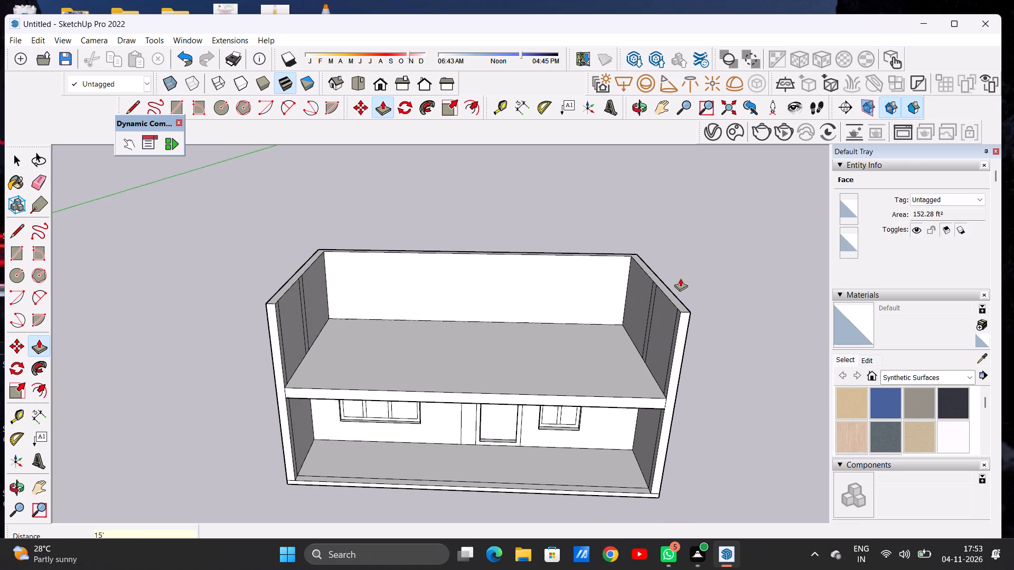
key("space")
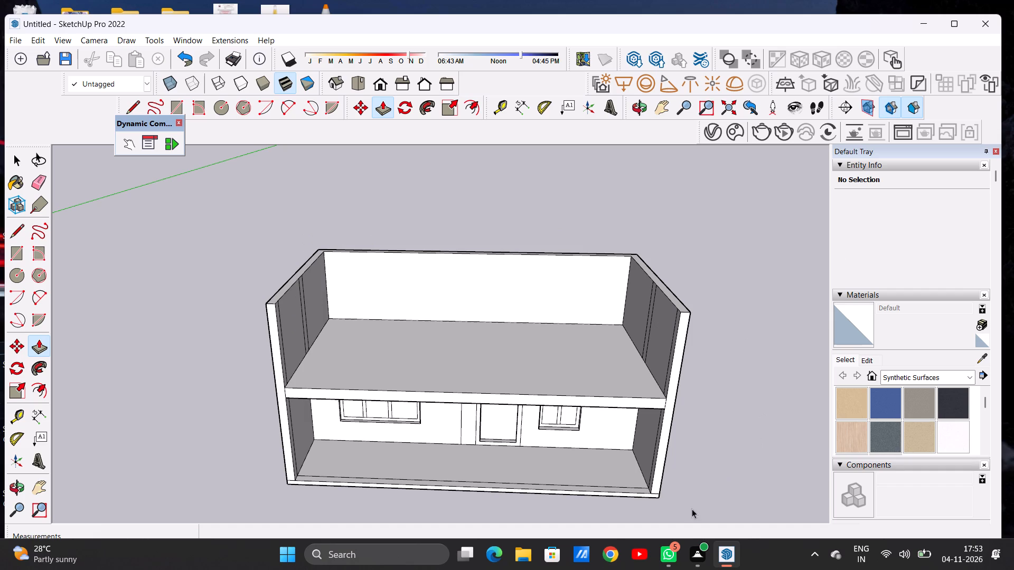
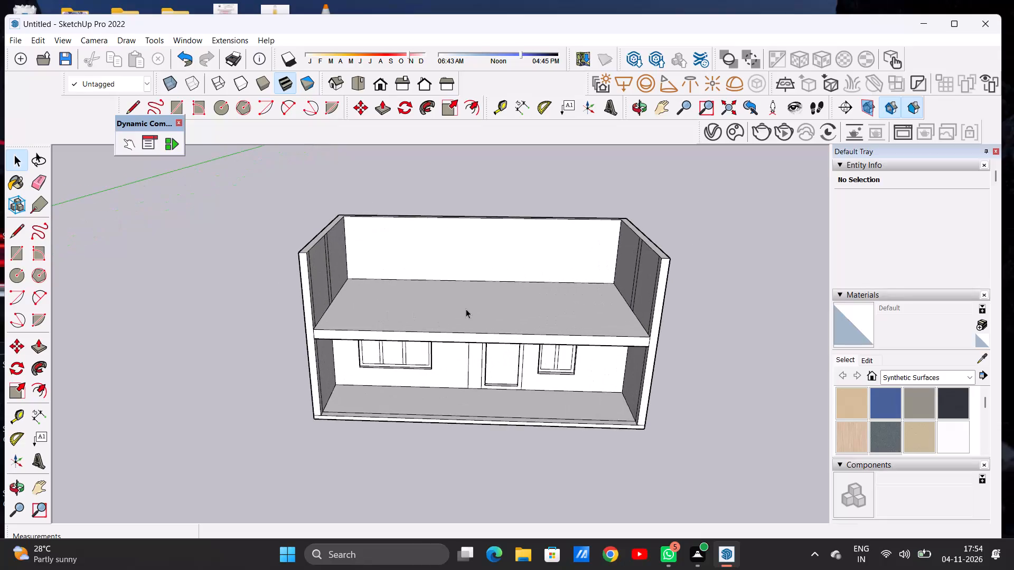
Examine the upper-storey walls and the intermediate slab from raised and frontal viewpoints.
scroll(466, 309, "up", 2)
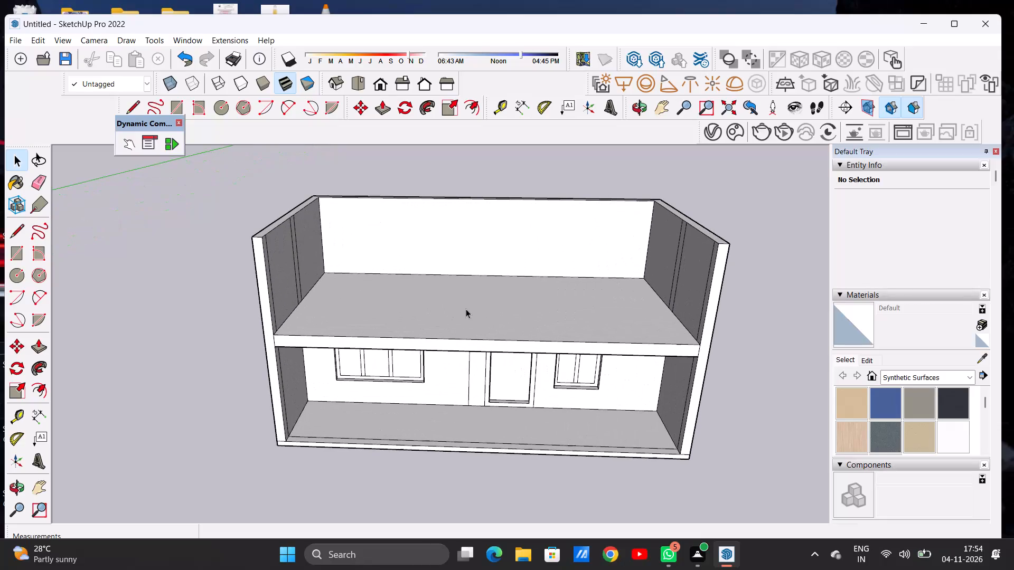
key("o")
scroll(466, 309, "up", 2)
scroll(482, 296, "down", 2)
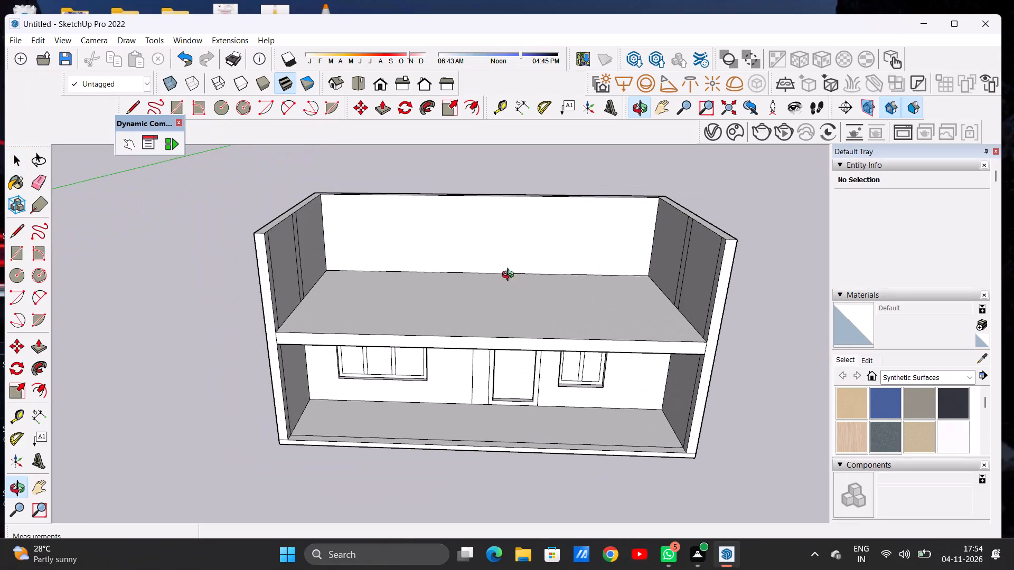
left_click_drag(529, 265, 543, 341)
scroll(654, 296, "up", 2)
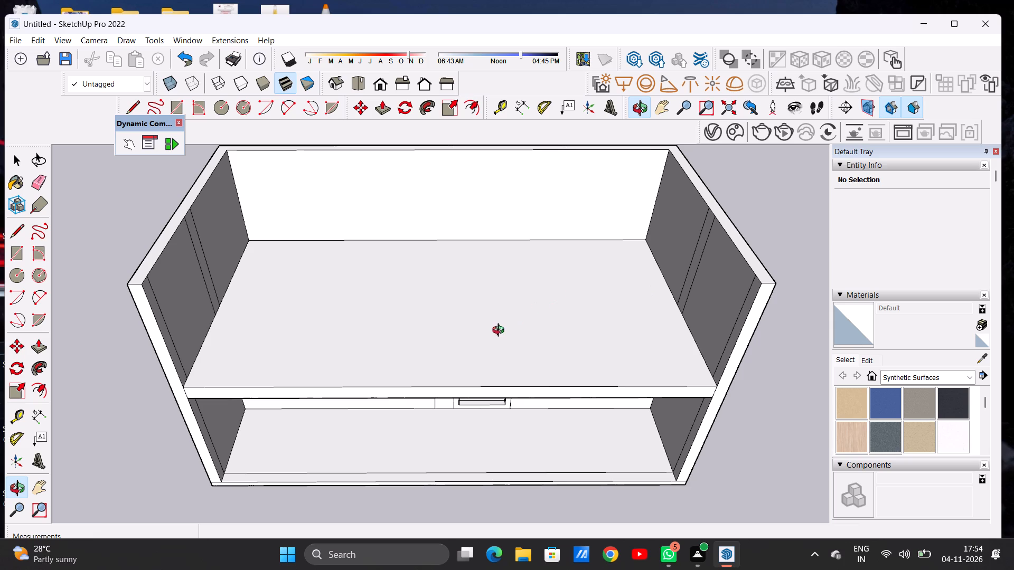
scroll(476, 335, "down", 4)
scroll(429, 300, "down", 1)
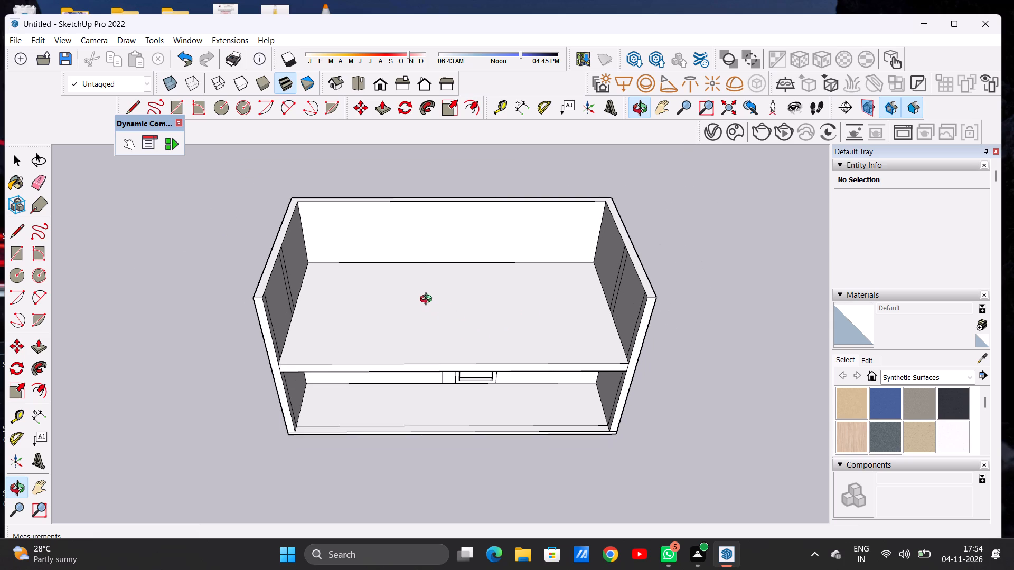
scroll(425, 288, "up", 1)
left_click_drag(536, 362, 464, 260)
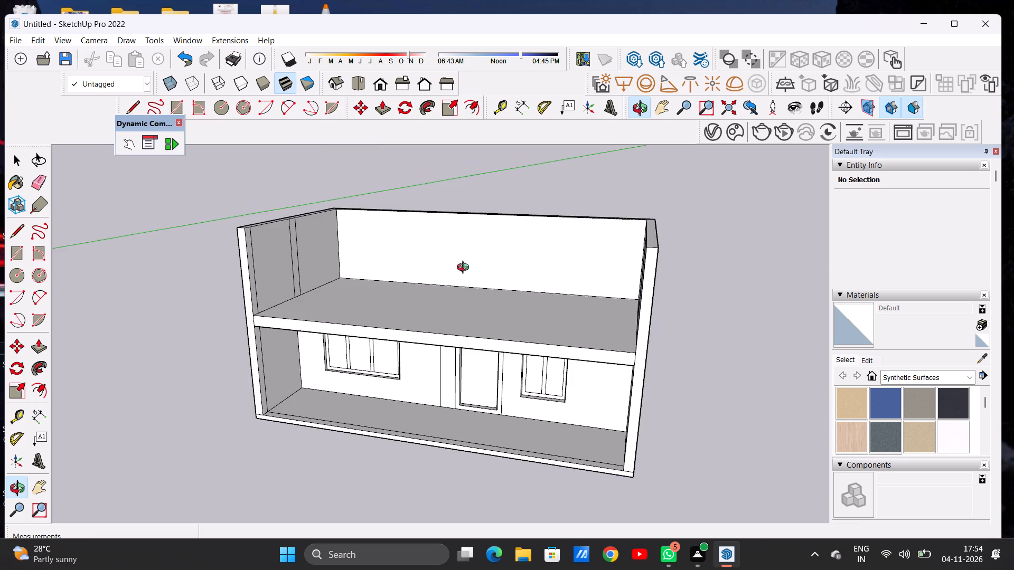
left_click_drag(467, 367, 494, 311)
left_click_drag(477, 390, 436, 426)
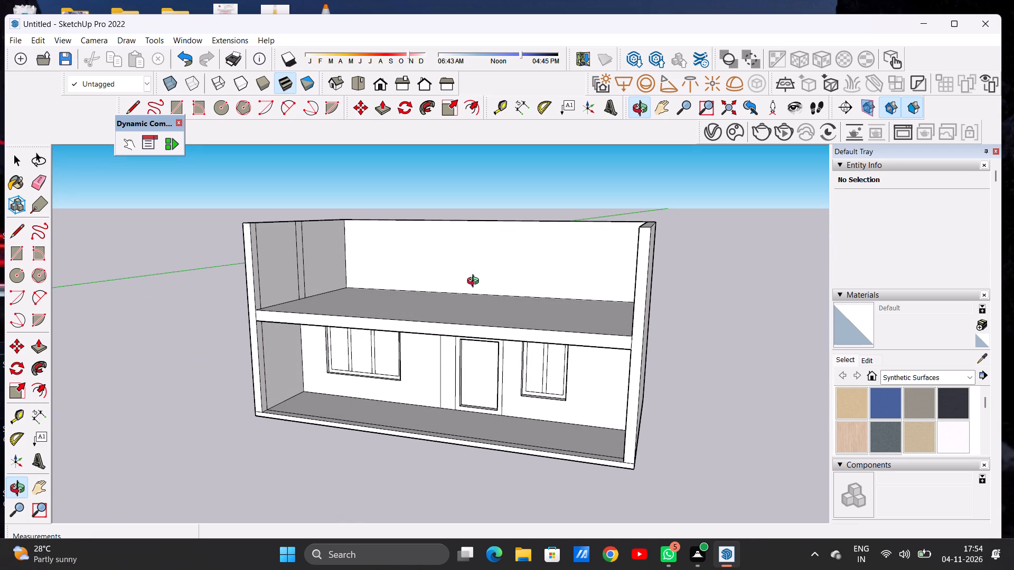
scroll(472, 327, "down", 3)
left_click_drag(466, 338, 515, 405)
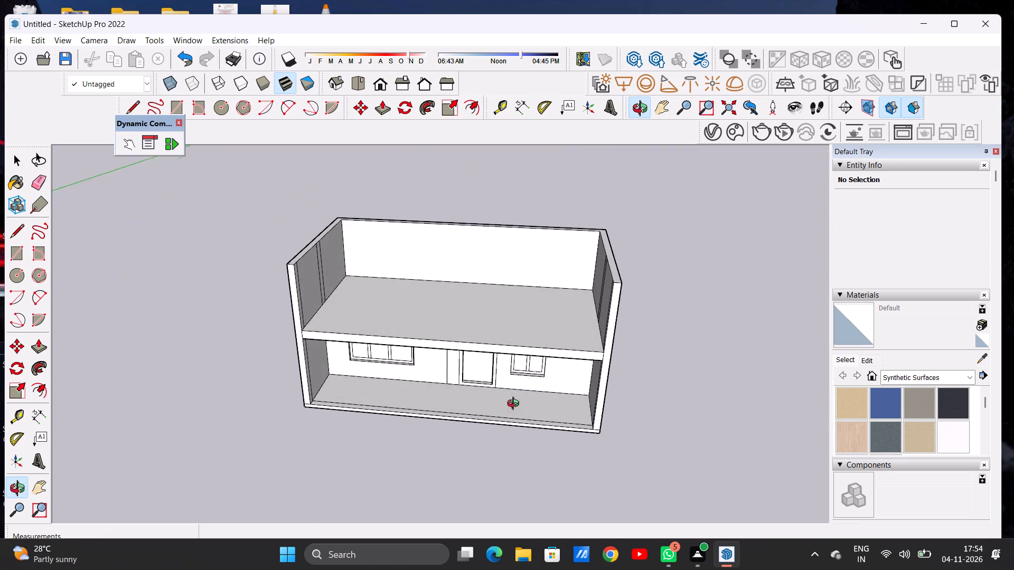
left_click_drag(515, 405, 533, 436)
scroll(499, 314, "up", 2)
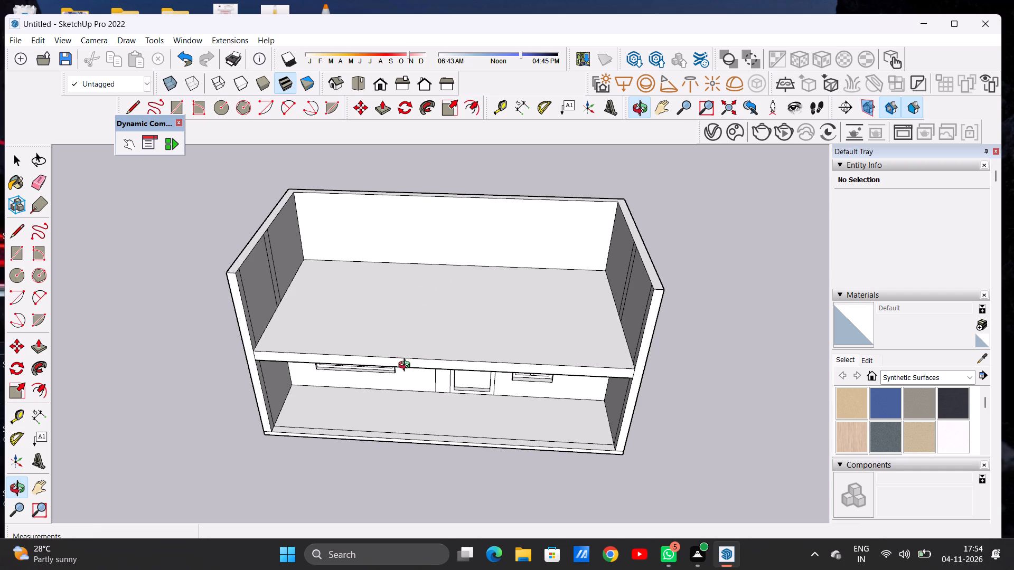
Draw a vertical line about 1' 8 1/2" long across the intermediate slab's front edge, between the three-pane window and the door.
scroll(410, 365, "down", 5)
left_click_drag(414, 376, 434, 251)
left_click_drag(434, 354, 423, 359)
scroll(426, 357, "up", 1)
key("space")
type("L")
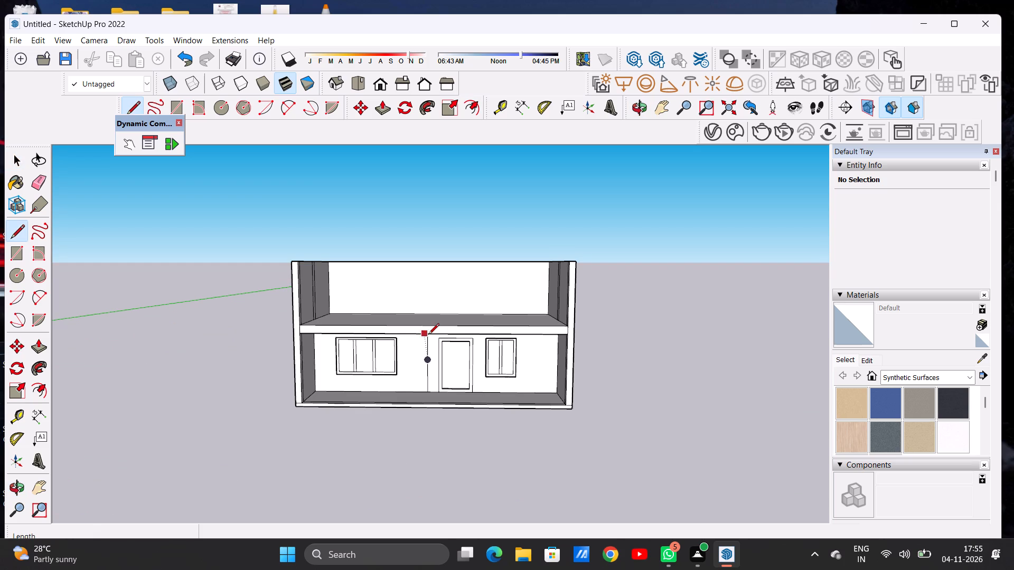
scroll(435, 332, "up", 2)
scroll(435, 332, "down", 1)
scroll(434, 332, "up", 4)
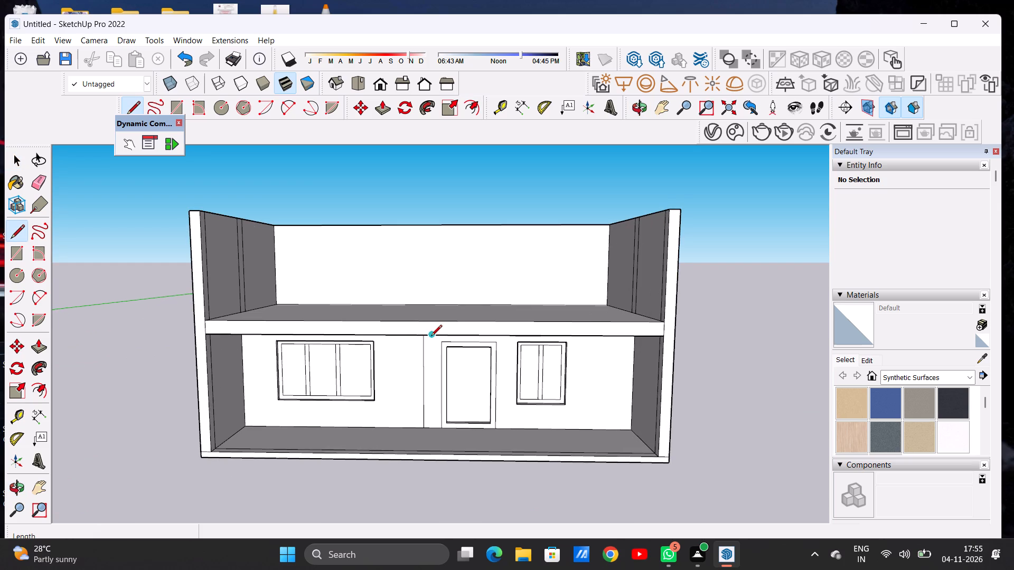
left_click(408, 335)
left_click(410, 317)
Draw a line about 28' 8" long across the slab's top from the front-edge line to the back wall.
key("o")
left_click_drag(438, 303, 377, 434)
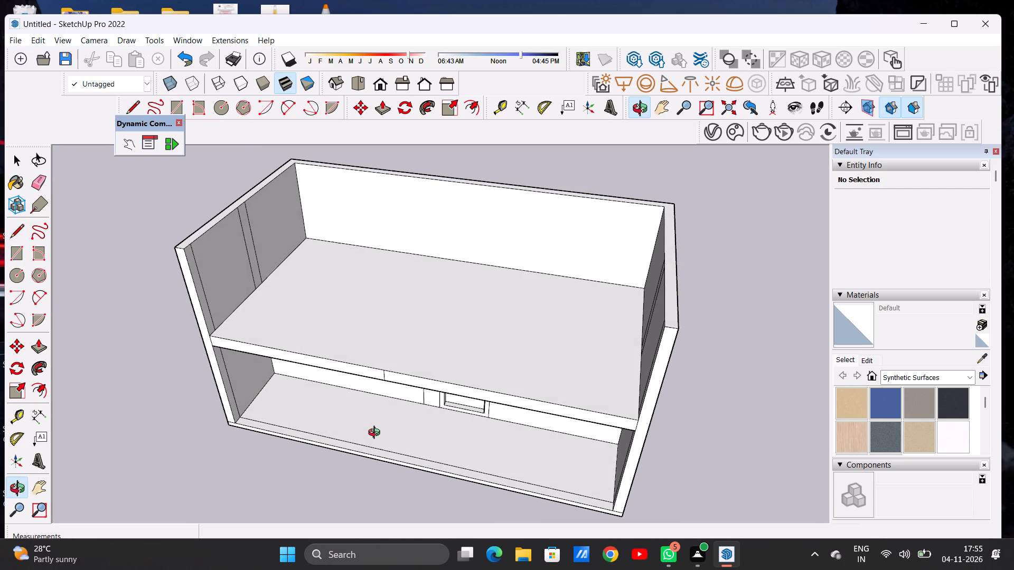
key("l")
left_click(382, 369)
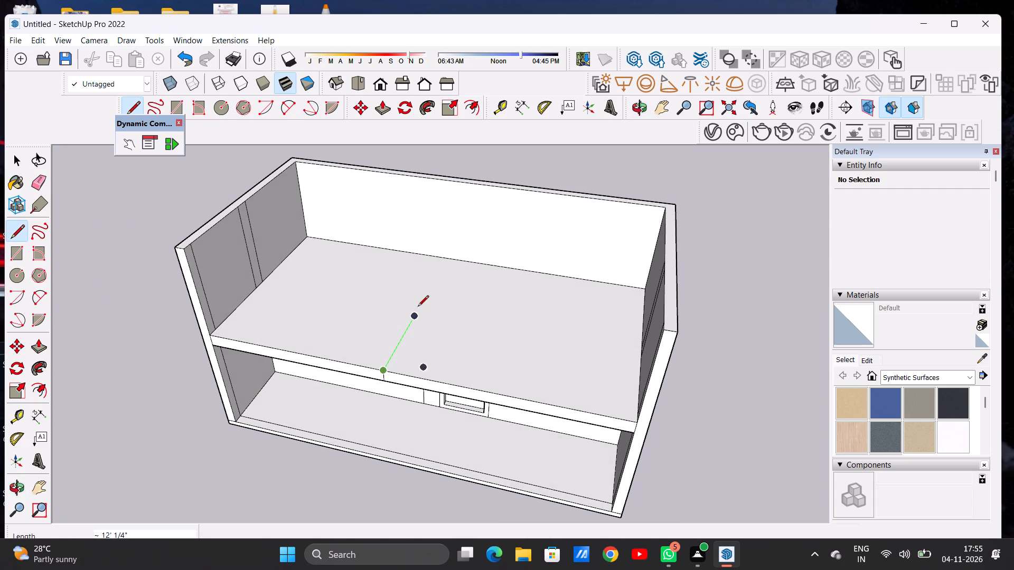
left_click(450, 256)
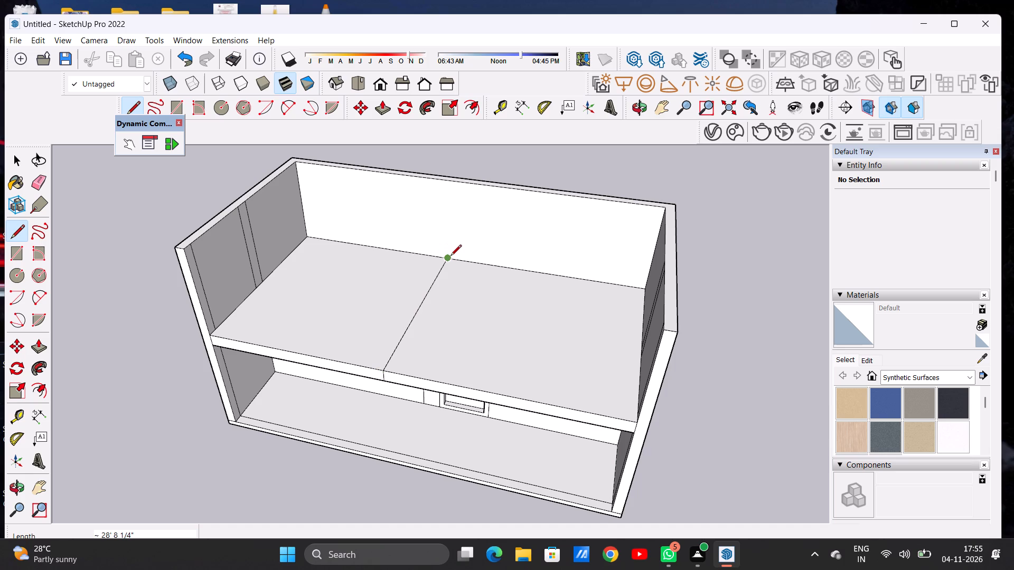
key("space")
Erase the short vertical line on the front edge of the intermediate slab.
type("O")
scroll(457, 350, "down", 5)
left_click_drag(492, 337, 520, 237)
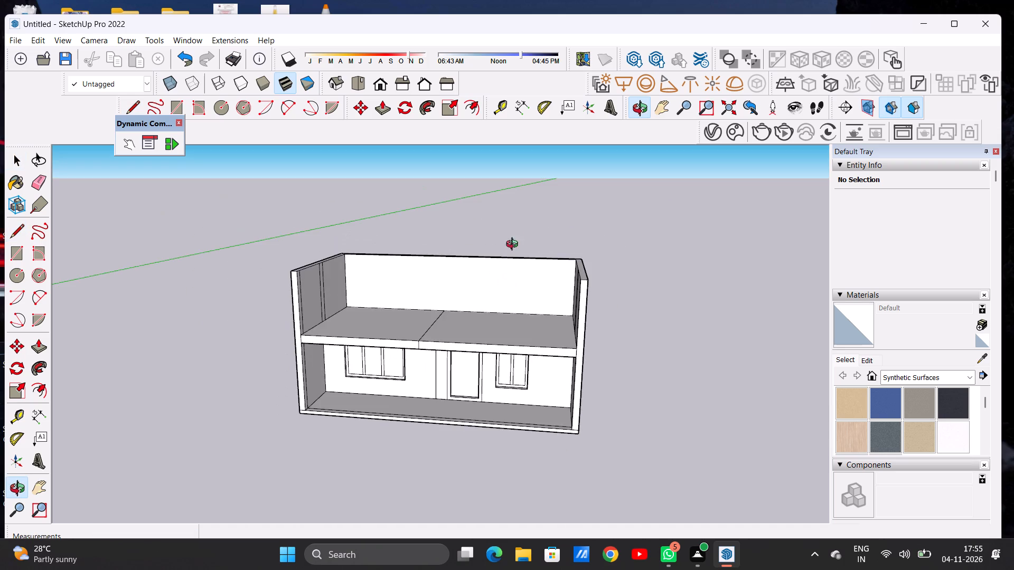
left_click_drag(497, 325, 541, 268)
left_click_drag(541, 264, 538, 277)
scroll(433, 329, "up", 4)
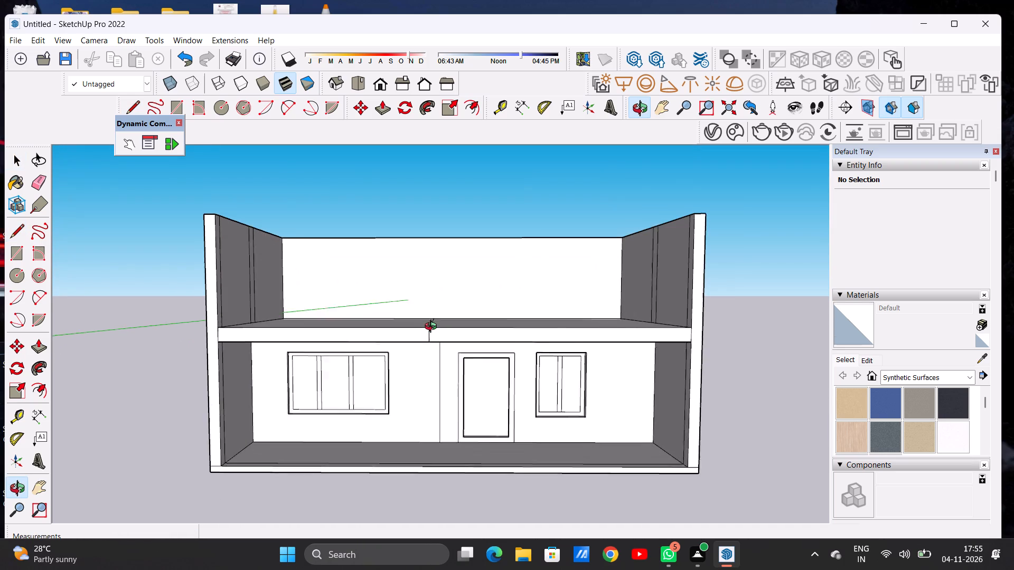
scroll(433, 328, "up", 2)
key("e")
left_click_drag(433, 334, 416, 339)
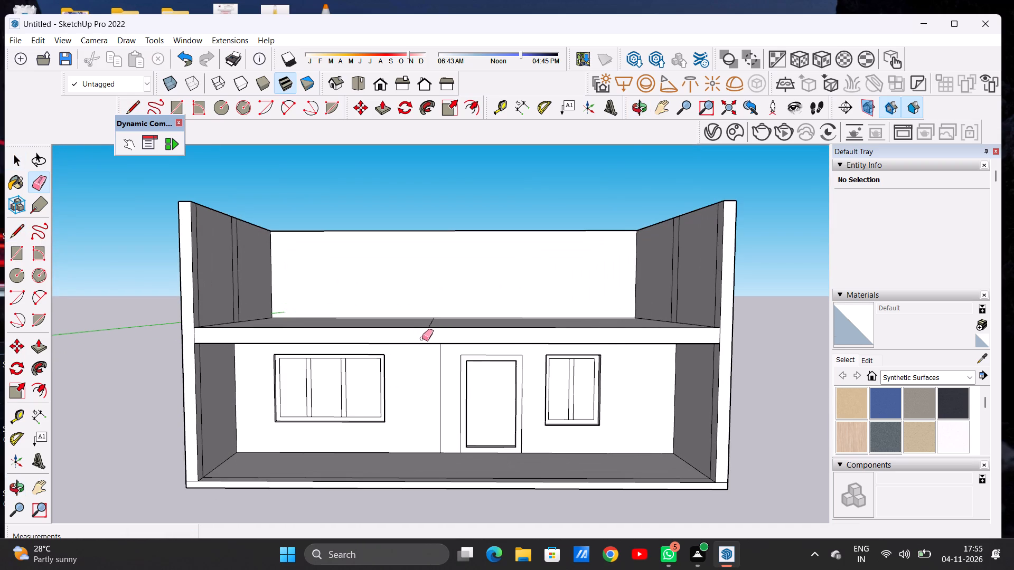
key("space")
Erase the vertical line on the ground-floor partition between the three-pane window and the door.
scroll(461, 353, "down", 6)
scroll(450, 375, "up", 3)
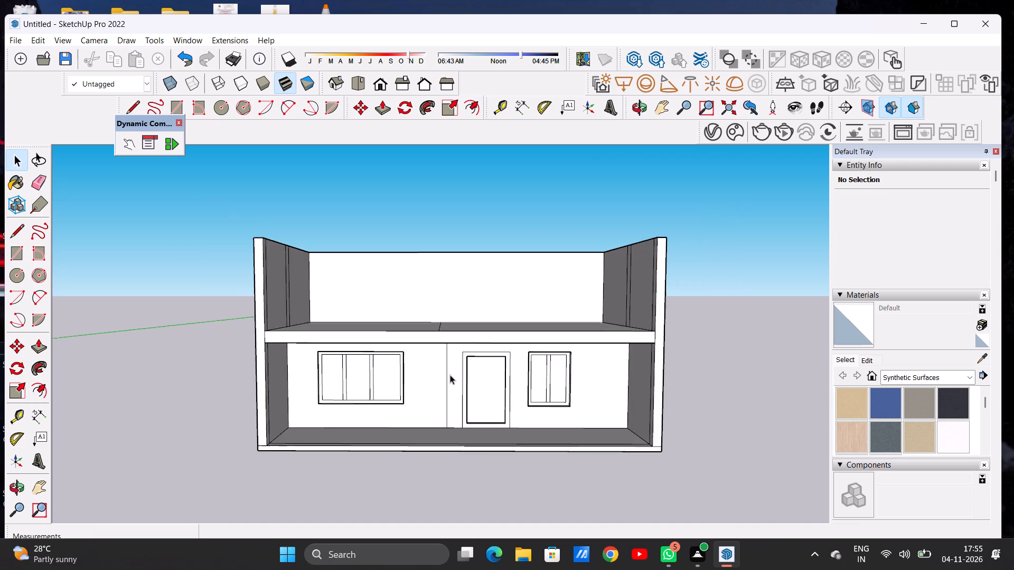
scroll(450, 375, "up", 3)
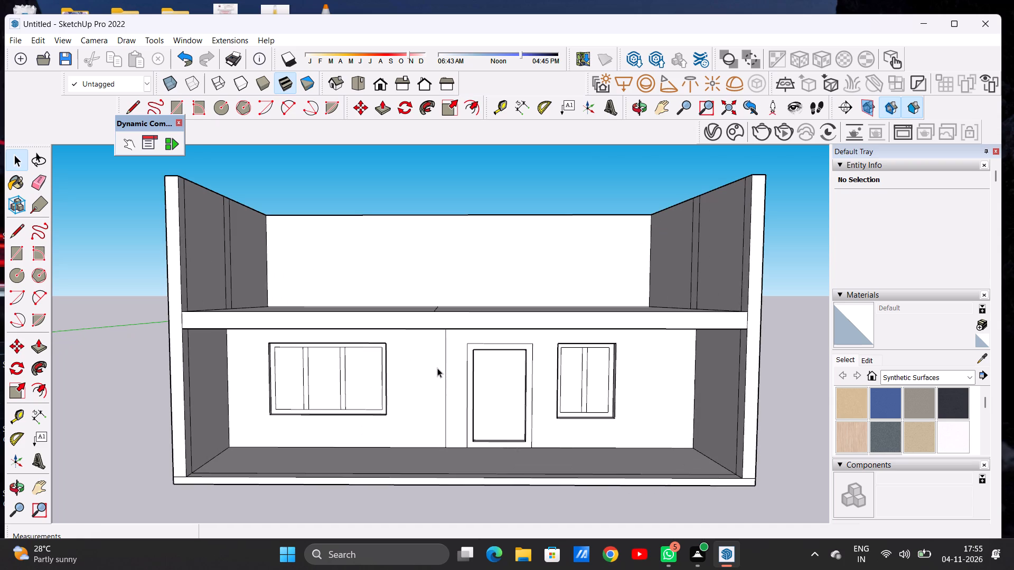
key("e")
left_click_drag(436, 362, 449, 376)
key("space")
Draw a line about 30' 10" long on the slab from the small-window side wall's strip to the front-to-back dividing line.
scroll(438, 365, "down", 4)
scroll(438, 365, "up", 1)
scroll(438, 365, "down", 4)
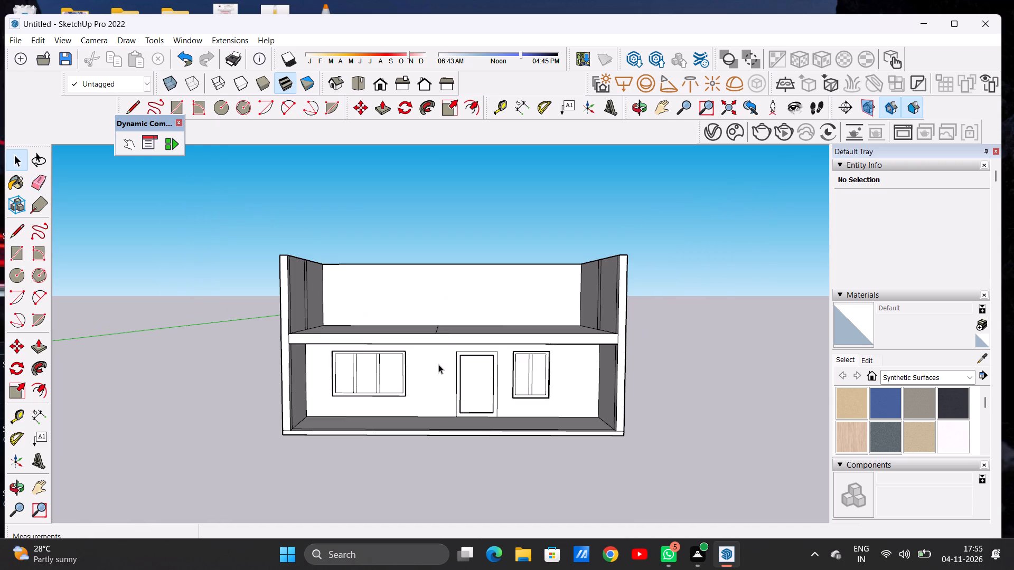
key("o")
left_click_drag(486, 314, 476, 417)
left_click_drag(433, 330, 448, 391)
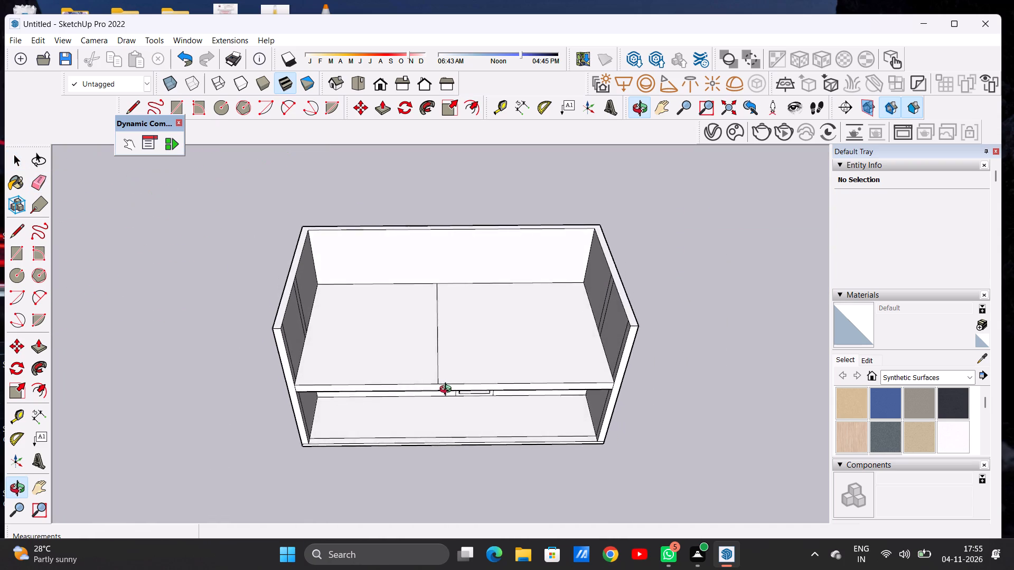
left_click_drag(448, 391, 443, 412)
scroll(438, 392, "up", 1)
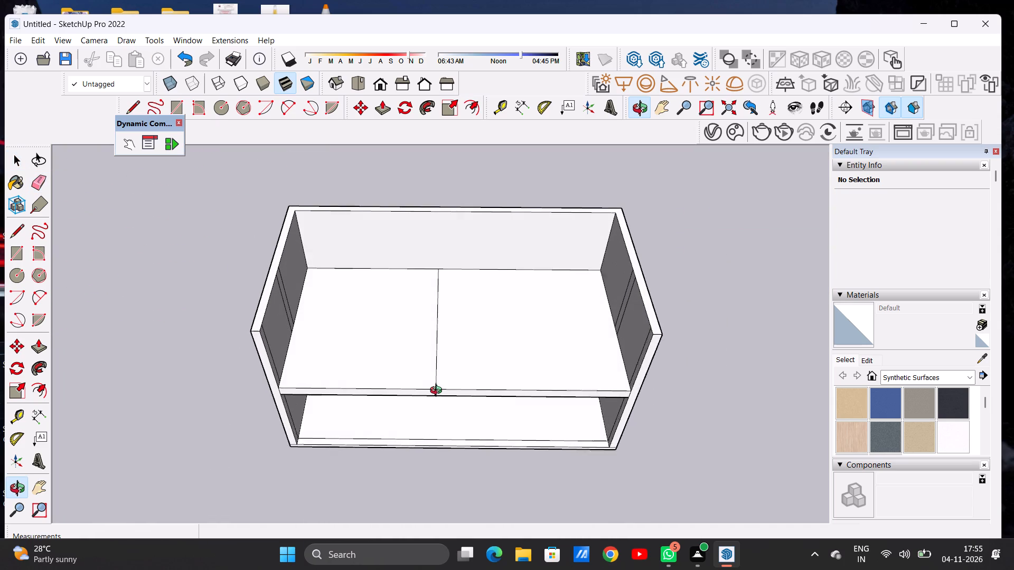
scroll(438, 392, "up", 1)
scroll(407, 362, "down", 2)
scroll(608, 356, "up", 2)
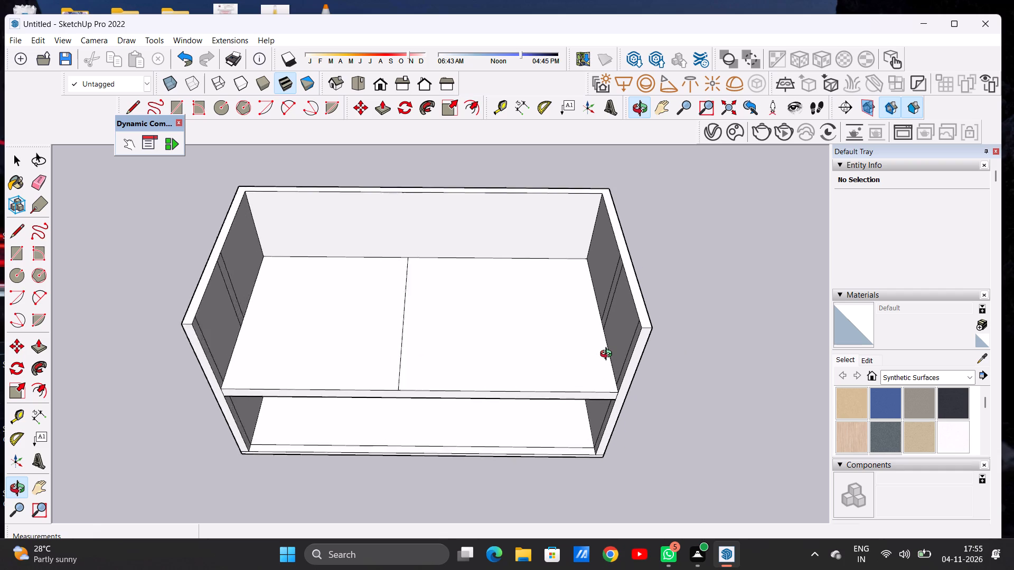
scroll(608, 355, "up", 2)
key("l")
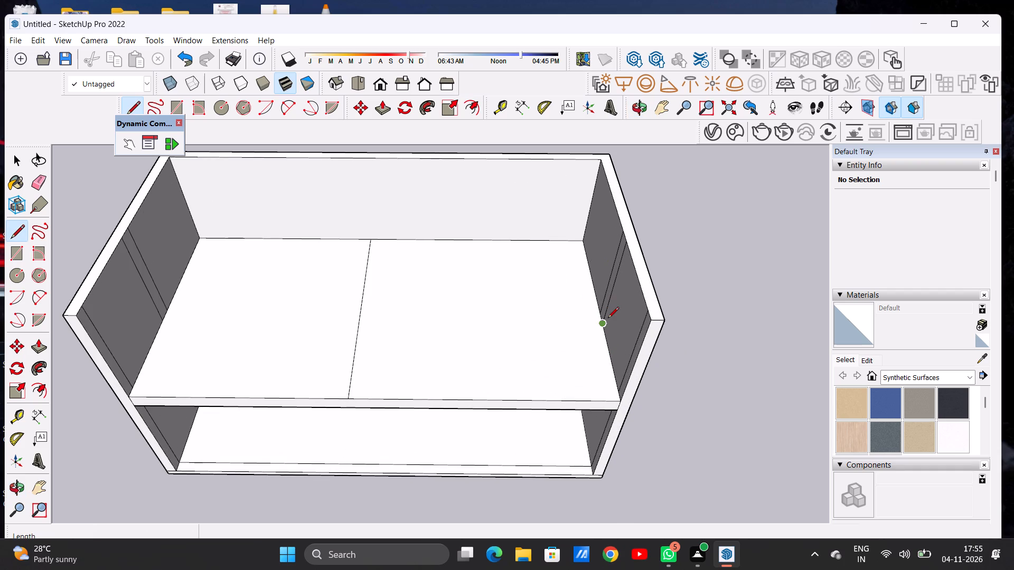
scroll(608, 319, "up", 5)
left_click(593, 308)
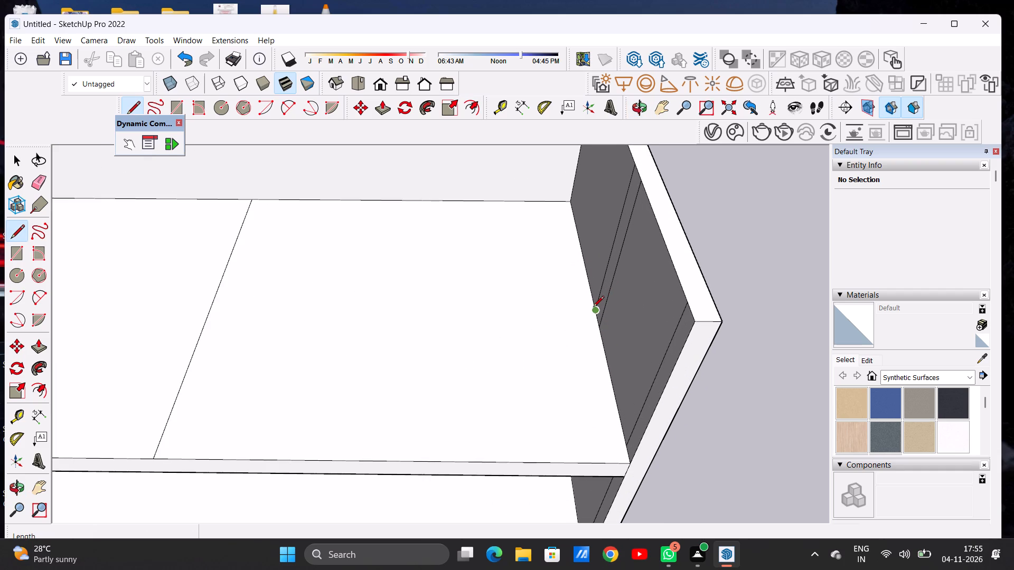
scroll(620, 310, "down", 6)
scroll(386, 313, "down", 1)
scroll(386, 313, "up", 1)
scroll(386, 313, "down", 1)
scroll(386, 313, "up", 3)
scroll(386, 313, "down", 1)
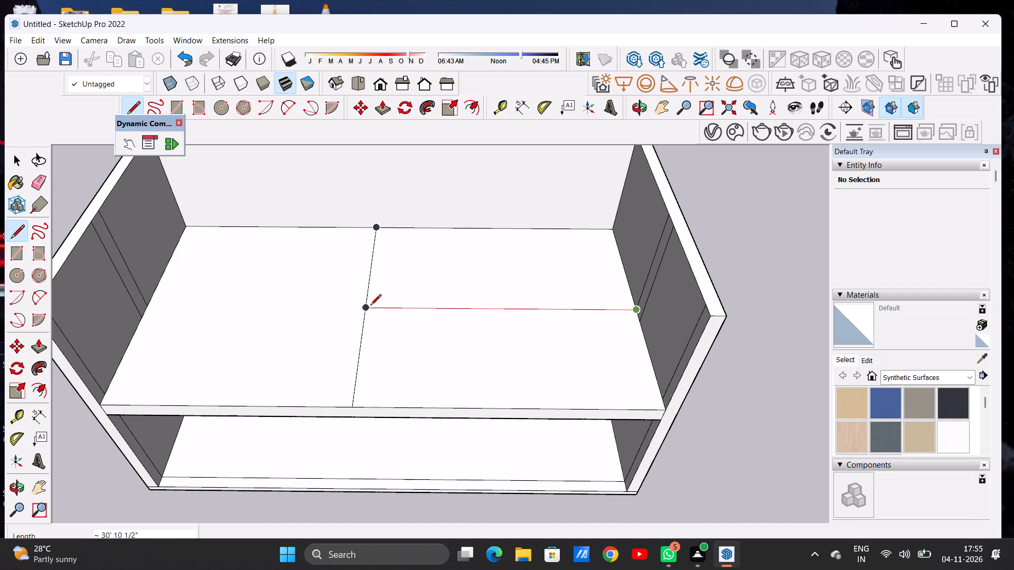
left_click(370, 306)
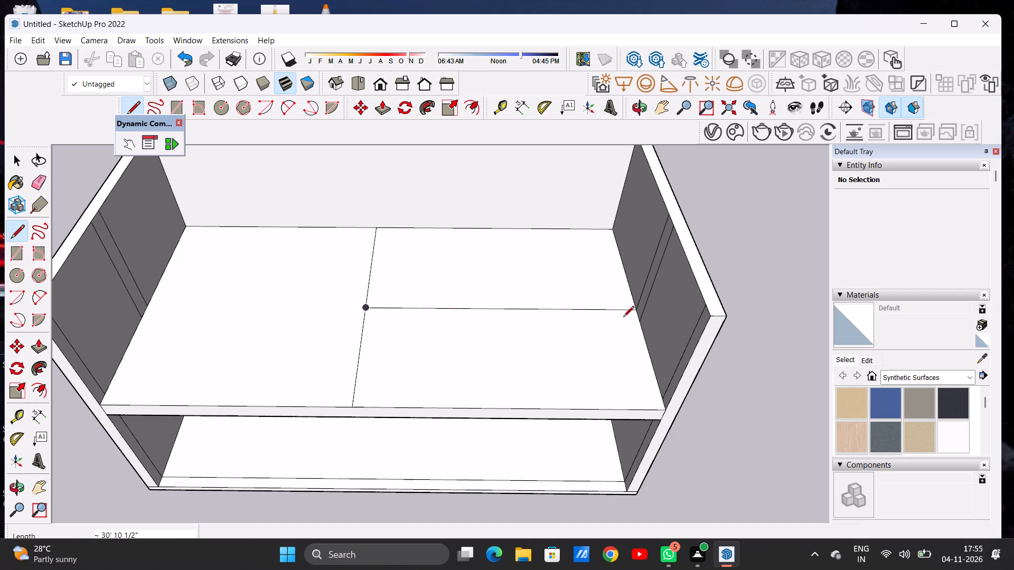
Draw a parallel line from the wall strip's other edge to the dividing line, closing the upper-storey partition outline.
left_click(640, 325)
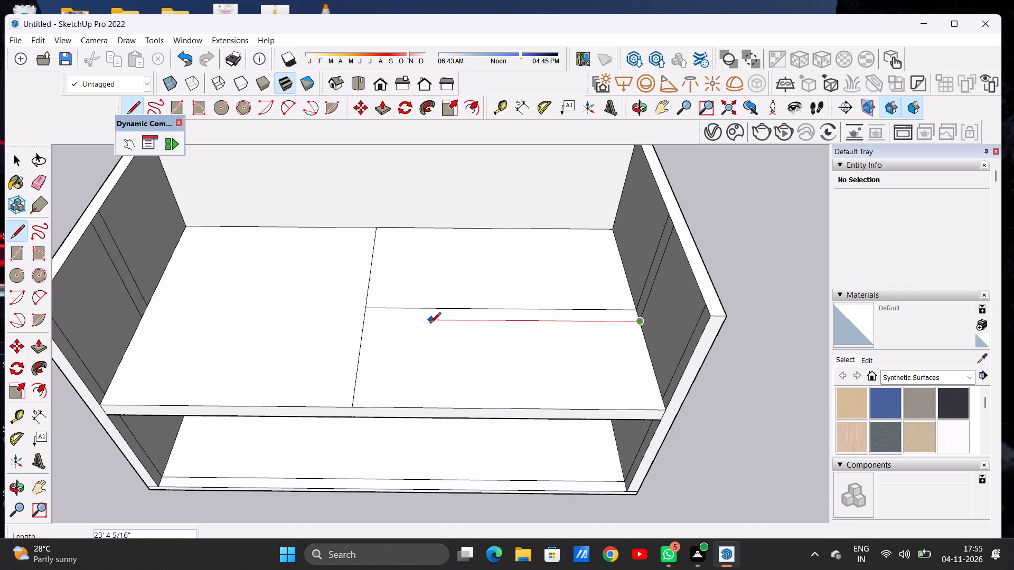
left_click(365, 324)
key("space")
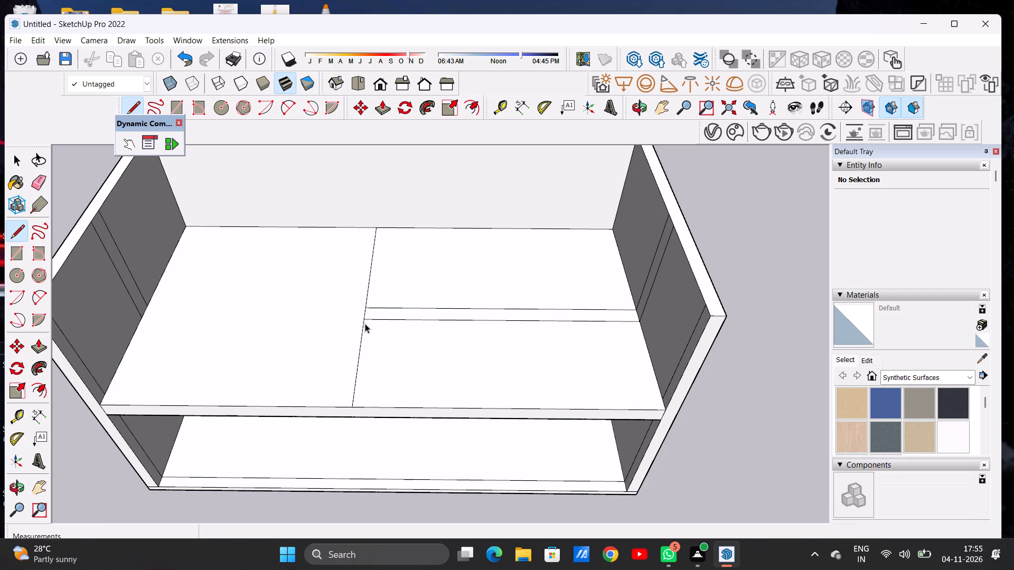
Examine the partition lines on the upper floor together with the ground-floor front from raised and lower viewpoints.
type("O")
scroll(485, 369, "down", 15)
left_click_drag(477, 367, 481, 268)
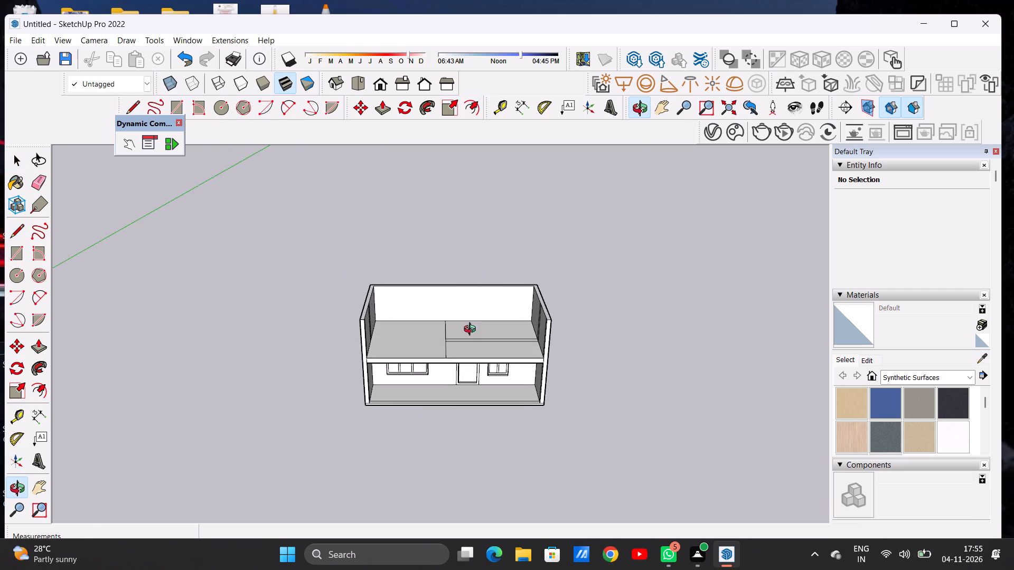
left_click_drag(471, 337, 472, 376)
scroll(485, 343, "up", 6)
left_click_drag(424, 332, 423, 359)
left_click_drag(442, 356, 437, 366)
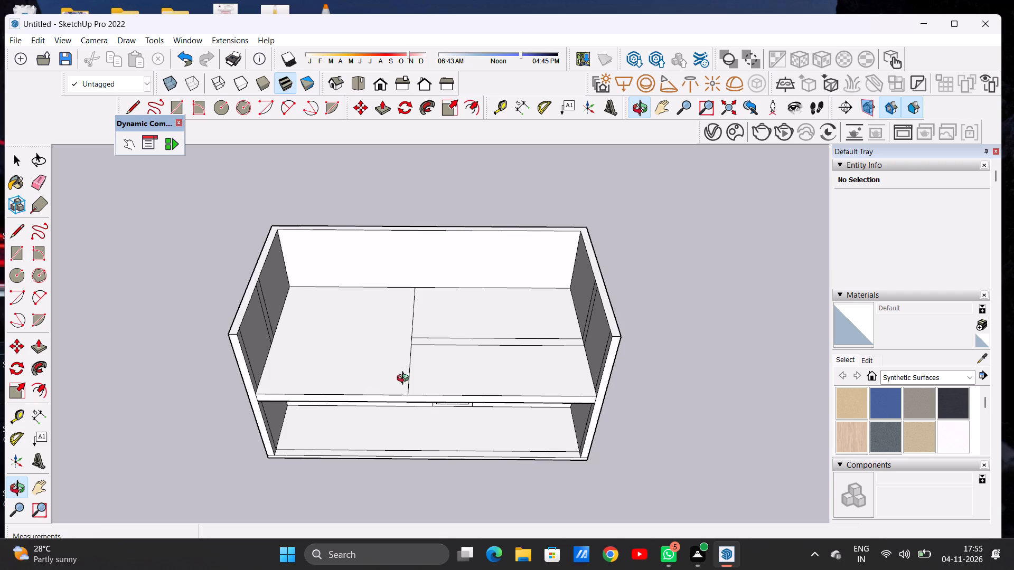
scroll(408, 405, "down", 2)
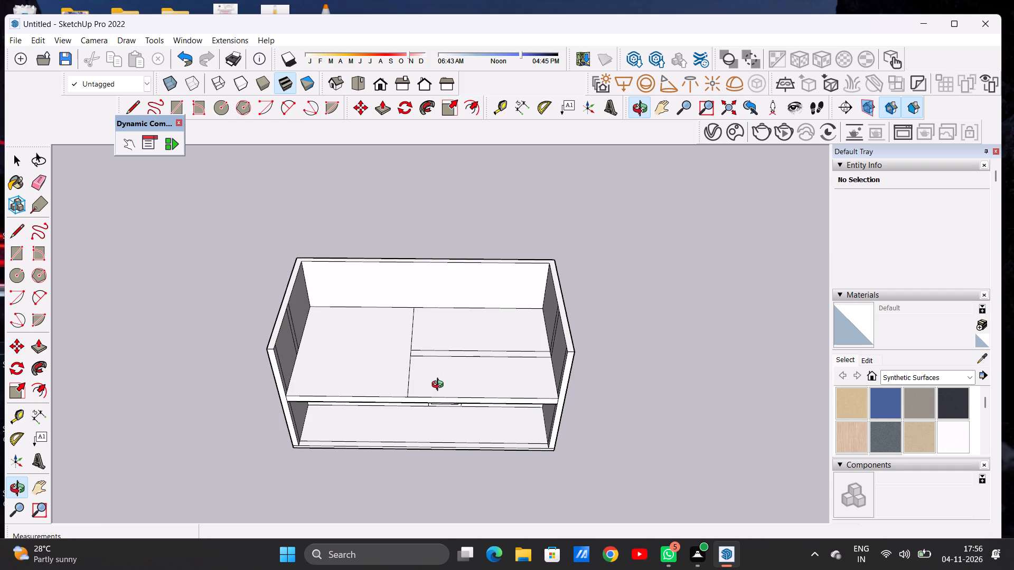
left_click_drag(473, 394, 485, 316)
left_click_drag(487, 397, 490, 342)
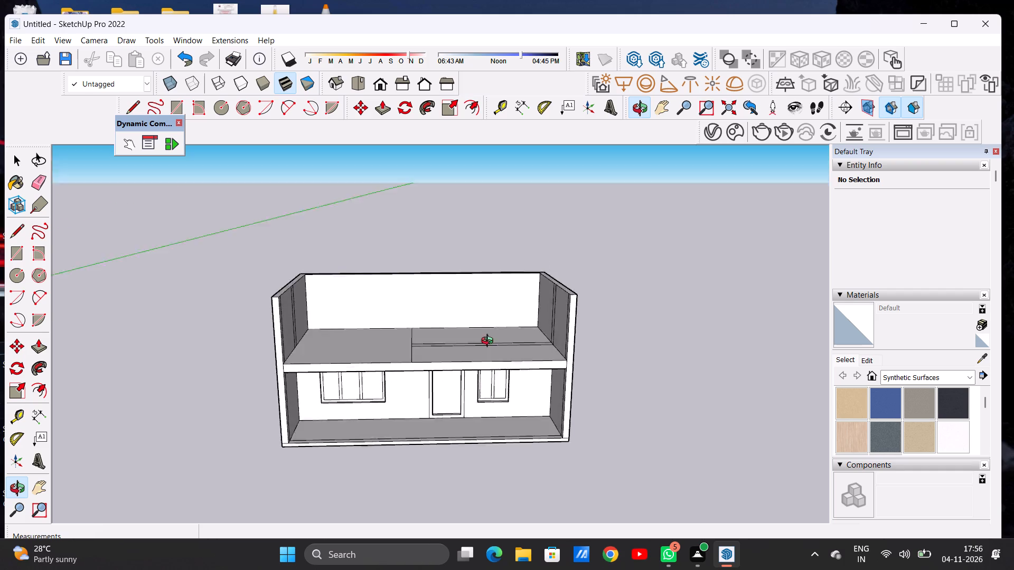
left_click_drag(490, 342, 490, 330)
left_click_drag(489, 322, 491, 369)
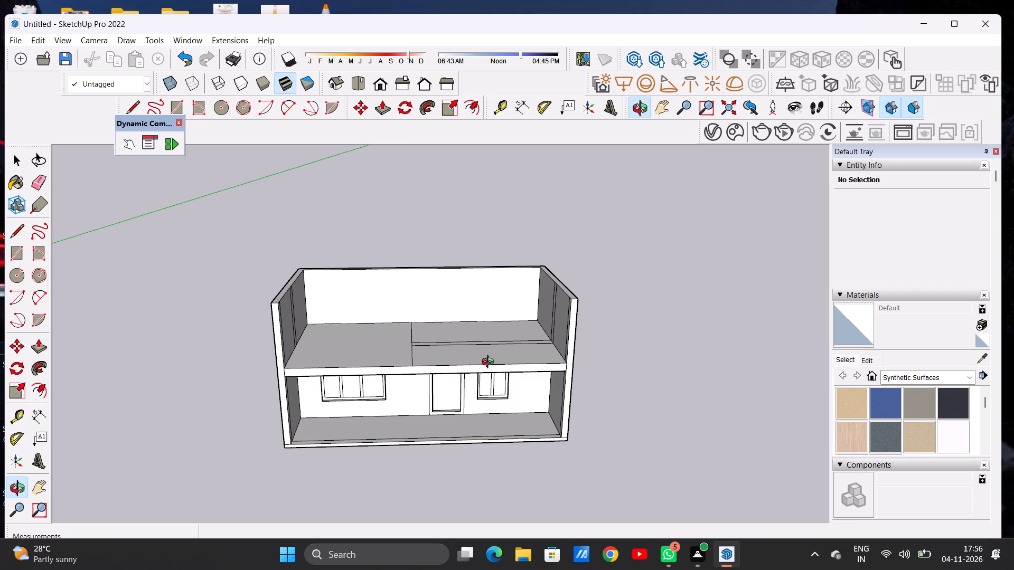
Push/Pull the narrow partition strip on the upper floor up 13' 3 1/2" to the top of the side wall.
scroll(505, 372, "down", 3)
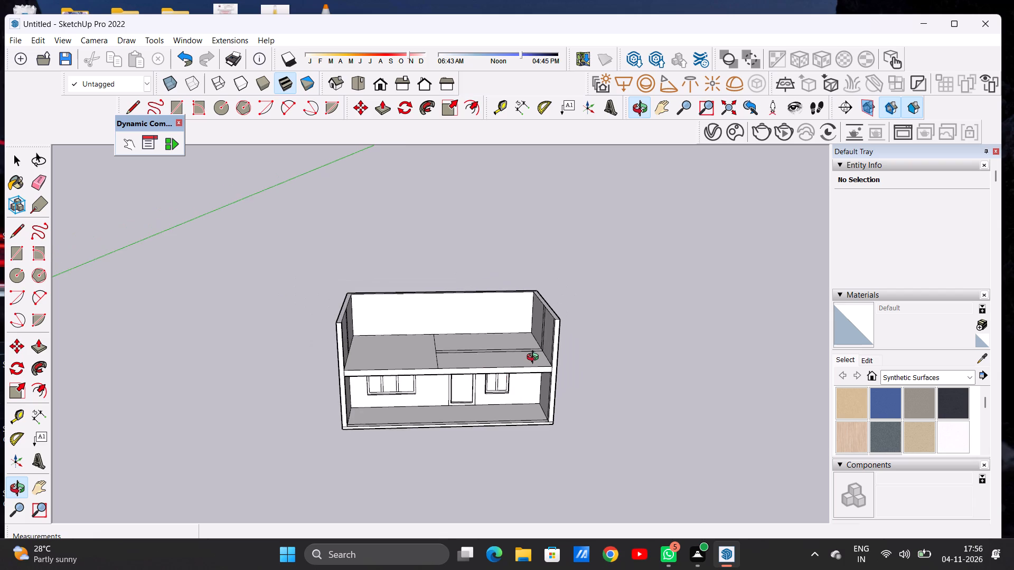
scroll(535, 358, "up", 5)
left_click_drag(535, 356, 529, 370)
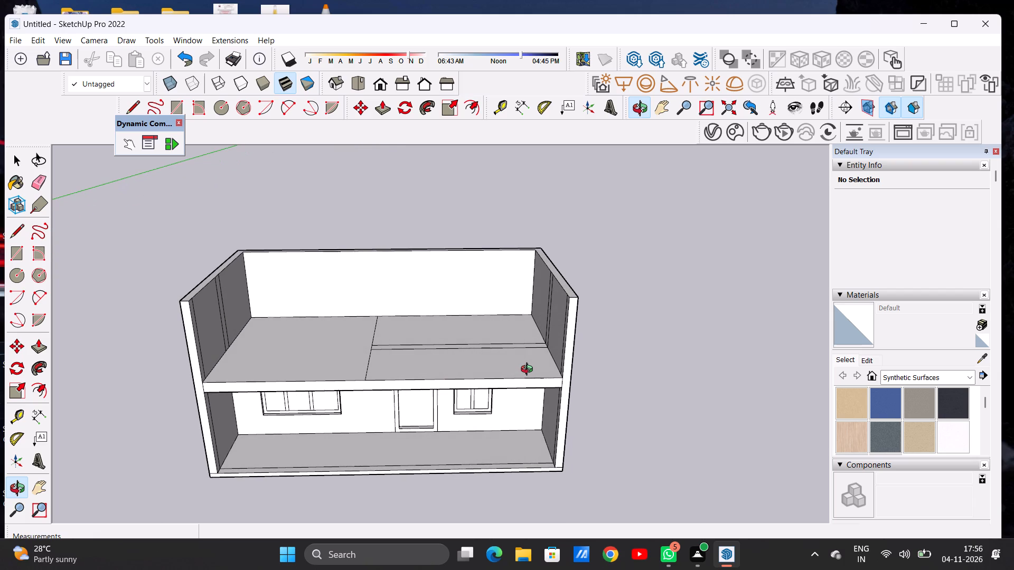
scroll(553, 343, "up", 1)
key("p")
scroll(551, 337, "up", 4)
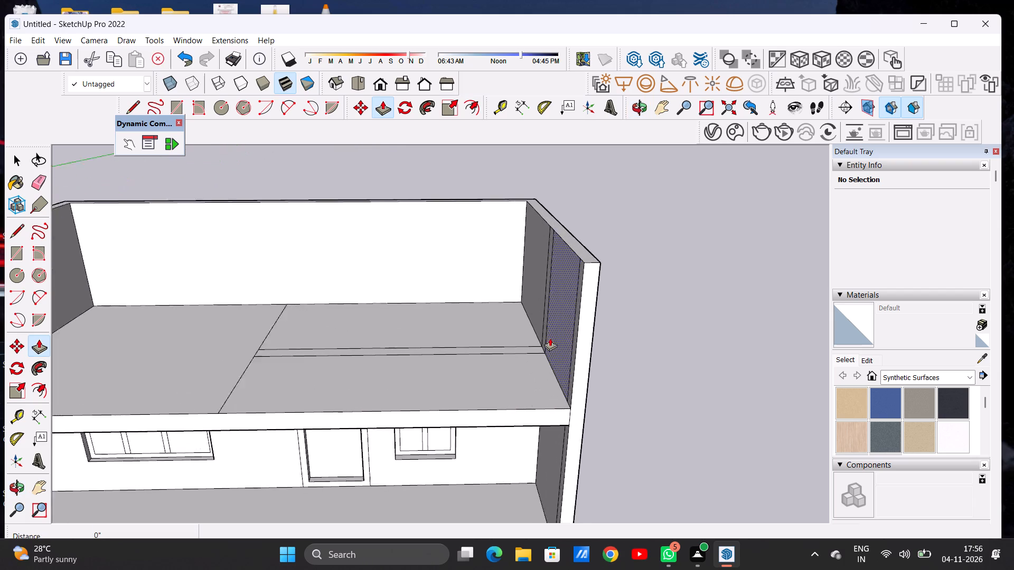
scroll(550, 338, "up", 6)
left_click(536, 351)
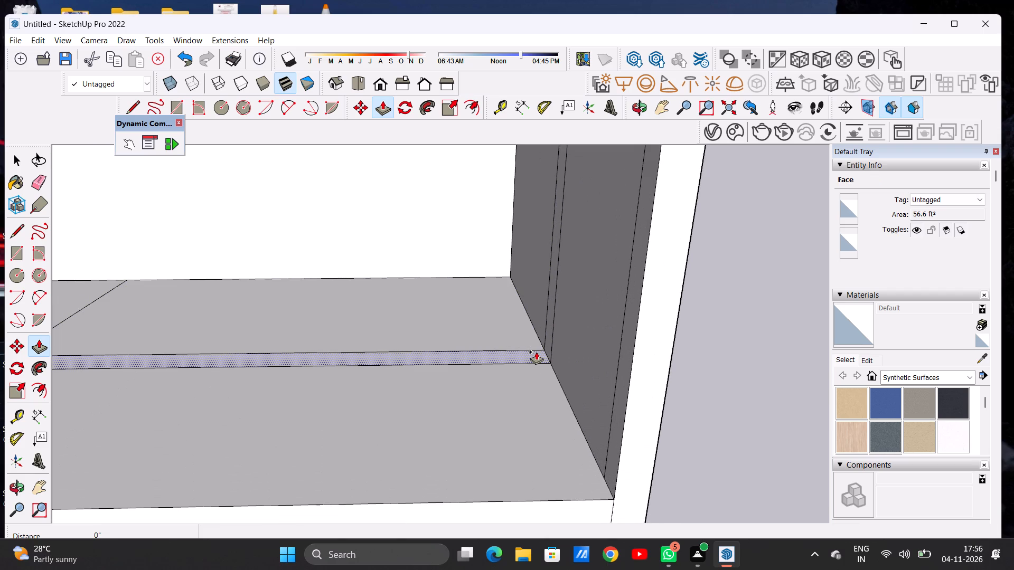
scroll(537, 329, "down", 2)
scroll(538, 332, "up", 1)
scroll(538, 332, "down", 9)
scroll(560, 238, "up", 2)
scroll(560, 238, "down", 1)
scroll(560, 240, "up", 6)
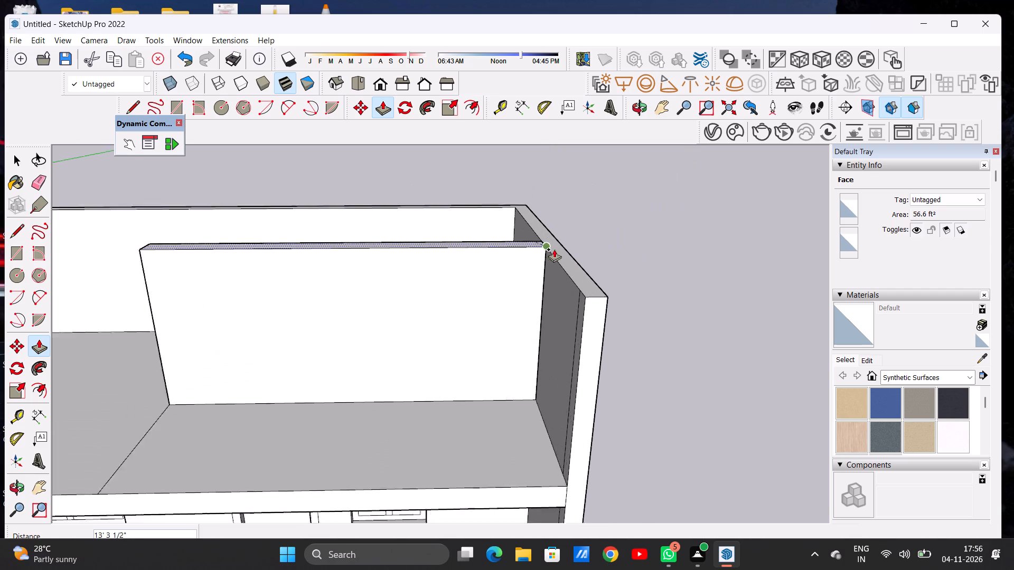
scroll(554, 249, "up", 1)
left_click(548, 246)
key("space")
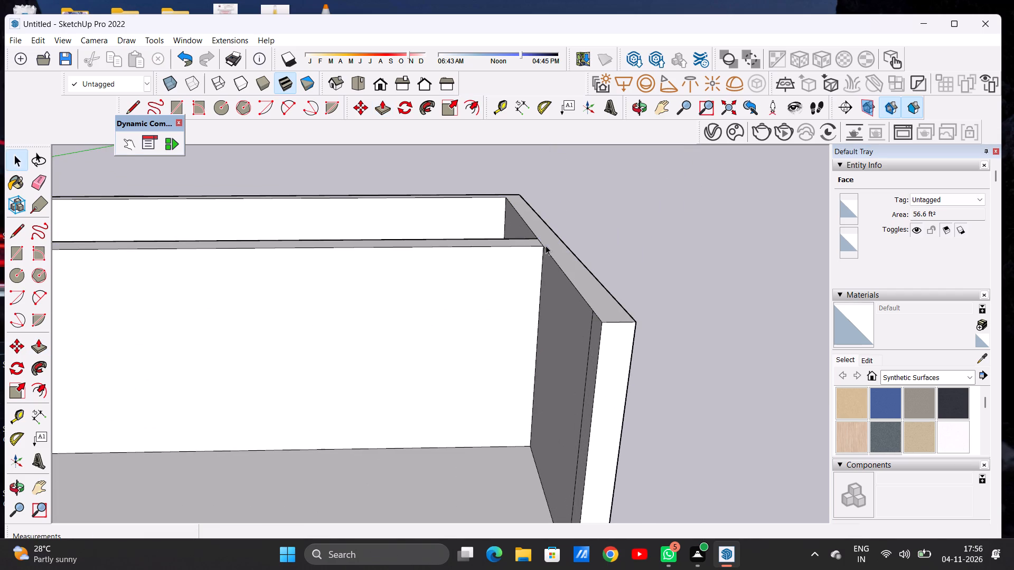
Push/Pull the large floor area above the three-pane window up 13' 3 1/2" to the partition's top.
key("o")
scroll(570, 297, "down", 15)
left_click_drag(484, 344, 491, 252)
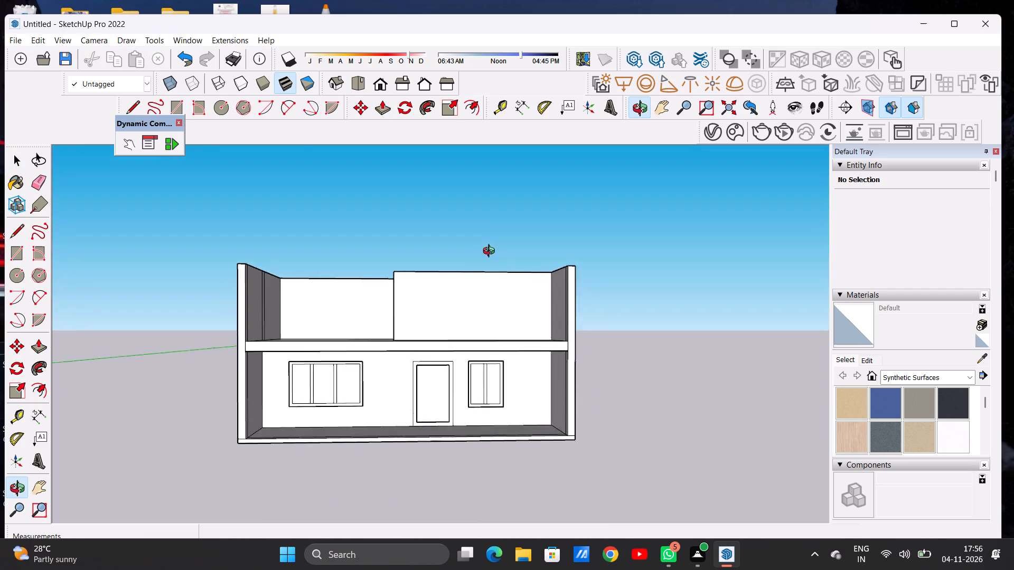
left_click_drag(491, 252, 477, 352)
left_click_drag(389, 285, 525, 332)
left_click_drag(447, 325, 332, 249)
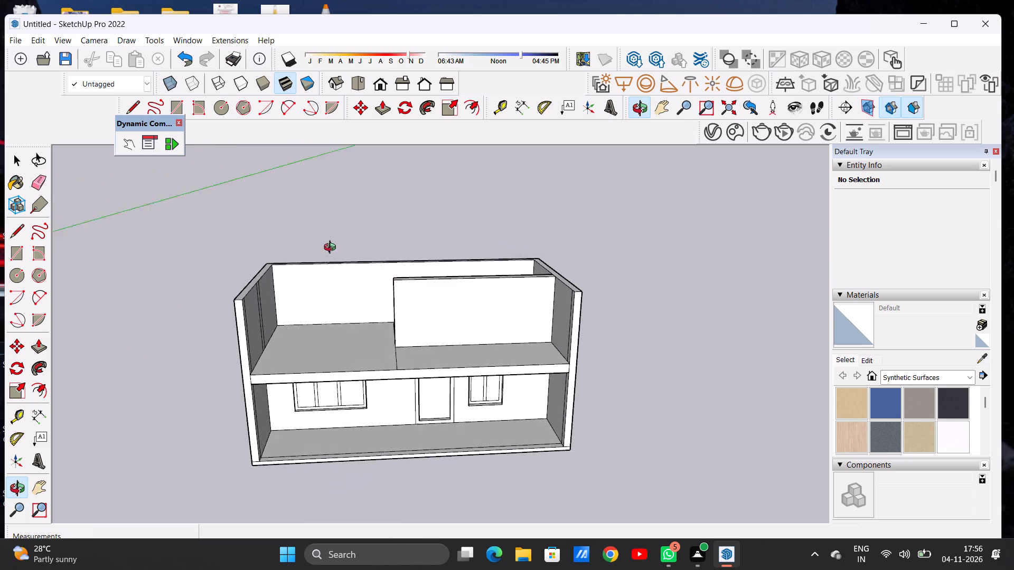
left_click_drag(332, 249, 329, 242)
scroll(389, 359, "up", 2)
scroll(389, 359, "down", 1)
scroll(389, 359, "up", 2)
key("p")
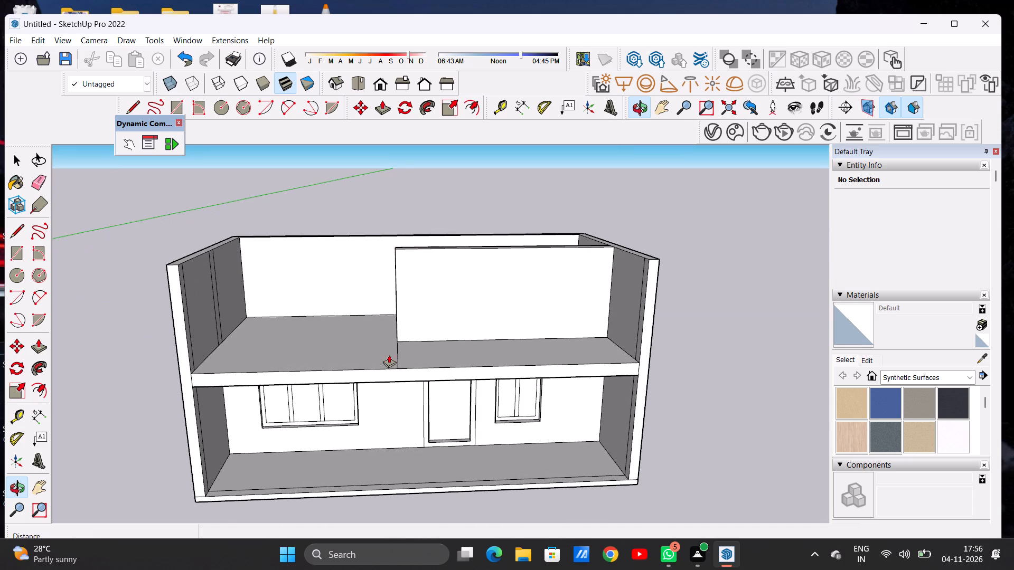
left_click(389, 355)
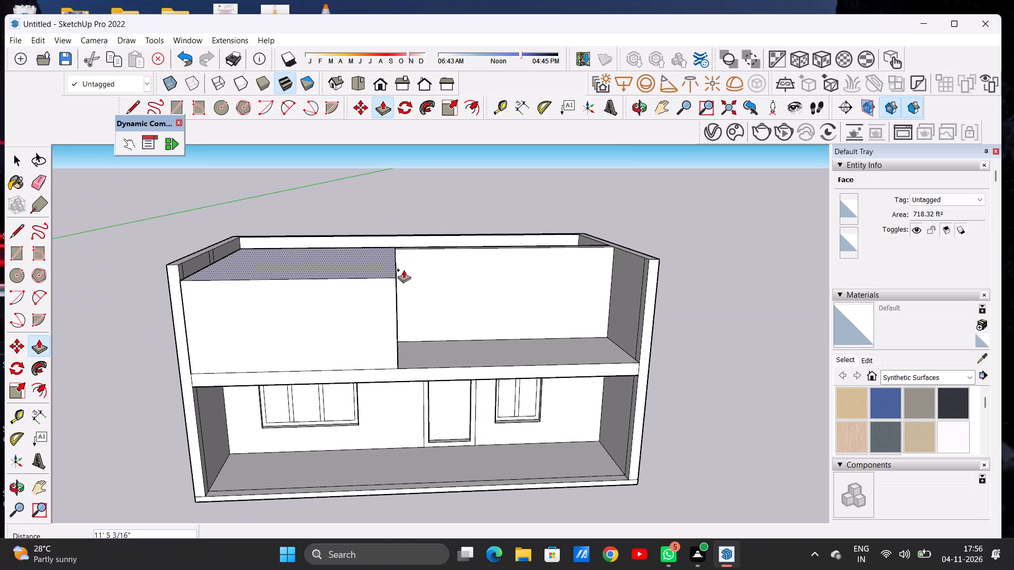
scroll(403, 278, "down", 3)
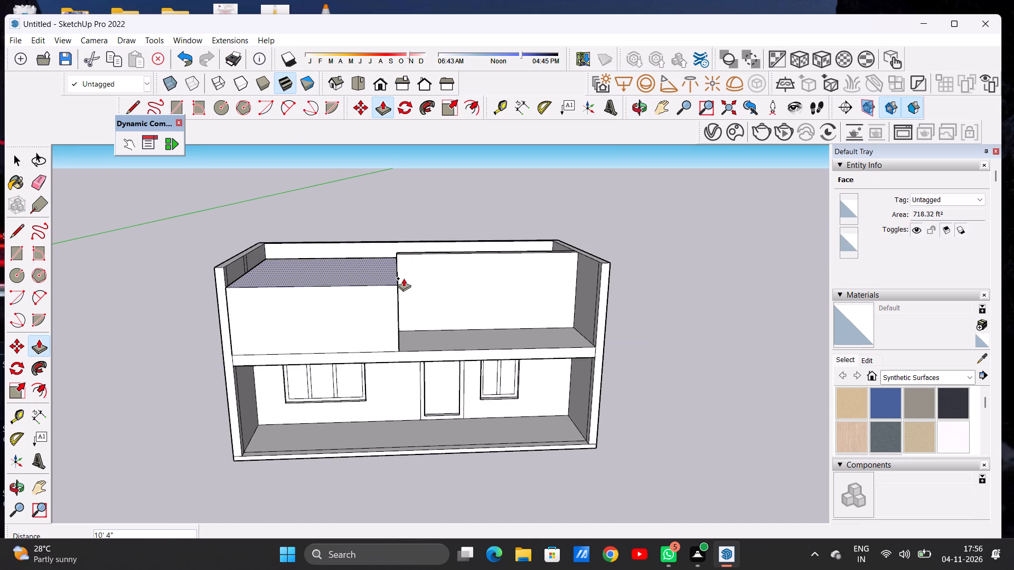
scroll(403, 278, "up", 3)
scroll(403, 278, "down", 1)
scroll(403, 278, "up", 4)
scroll(403, 278, "down", 1)
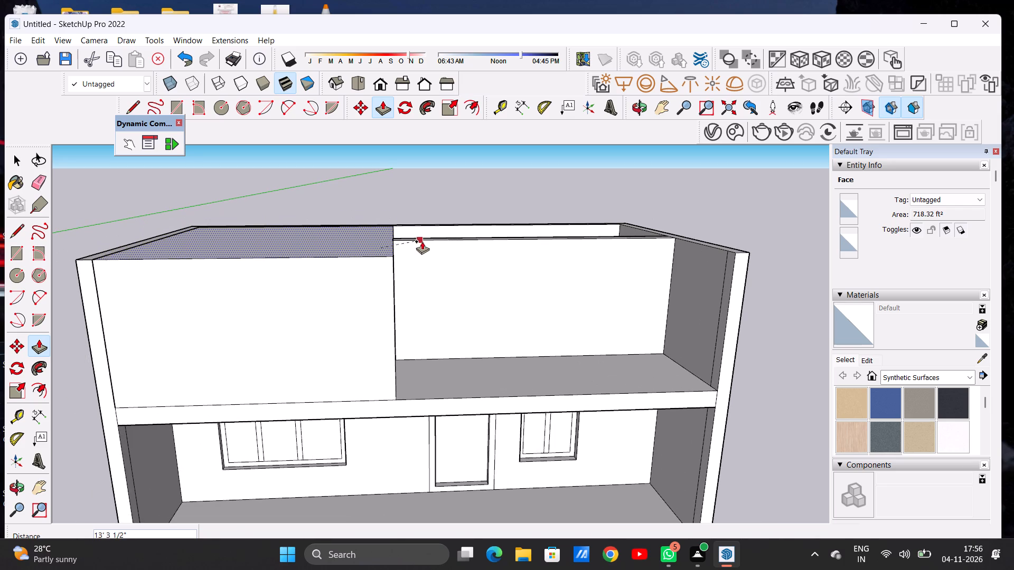
left_click(425, 242)
key("space")
Examine the raised upper-storey block and the adjoining open rooms from above, the end and the rear.
key("o")
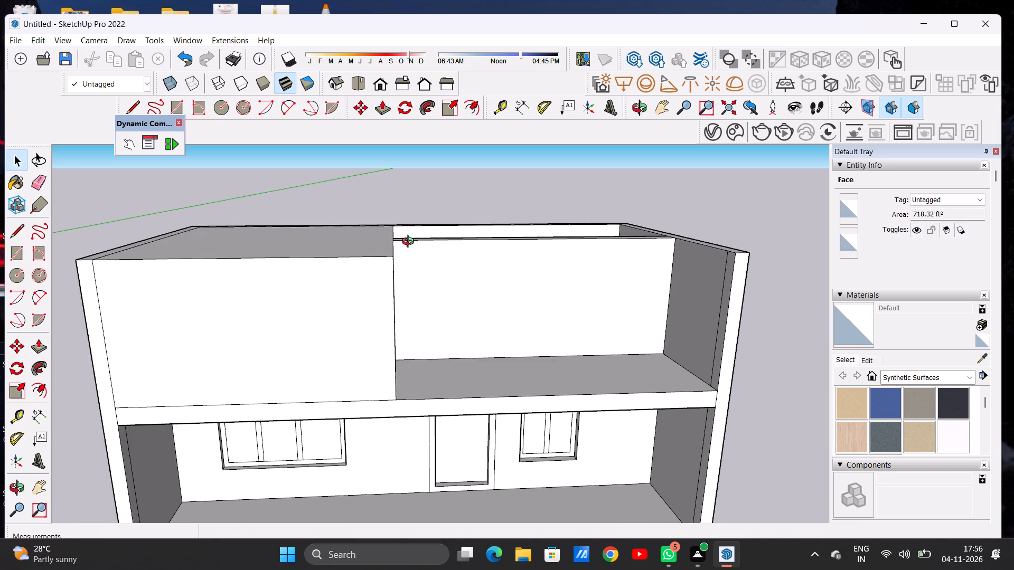
left_click_drag(410, 248, 409, 336)
scroll(485, 307, "down", 8)
left_click_drag(335, 317, 550, 271)
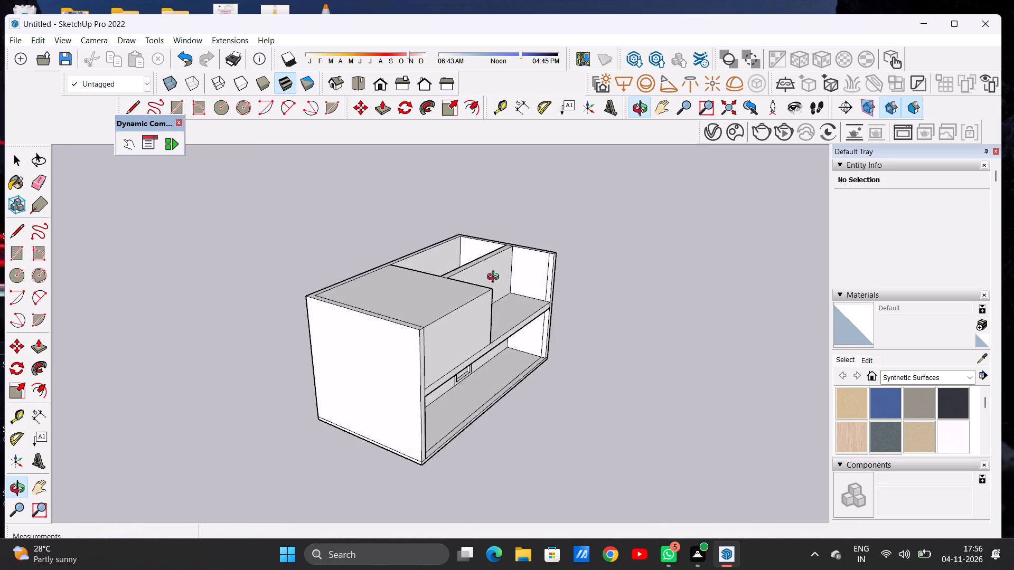
left_click_drag(281, 325, 520, 282)
left_click_drag(425, 305, 447, 381)
scroll(450, 354, "up", 1)
scroll(449, 353, "down", 1)
scroll(449, 353, "up", 4)
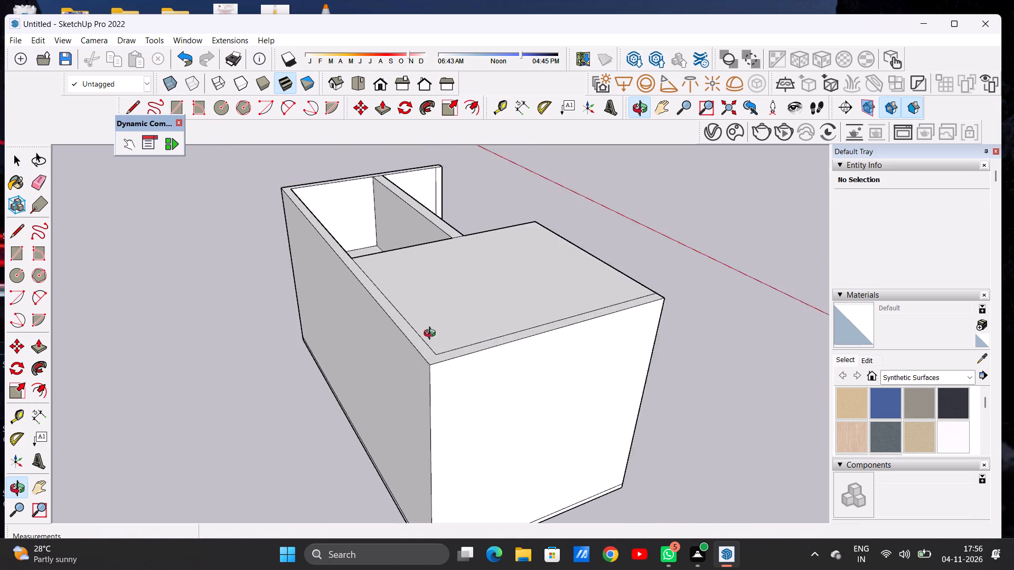
scroll(432, 335, "up", 4)
scroll(402, 322, "down", 2)
scroll(402, 322, "up", 7)
left_click_drag(558, 294, 317, 334)
scroll(478, 303, "down", 8)
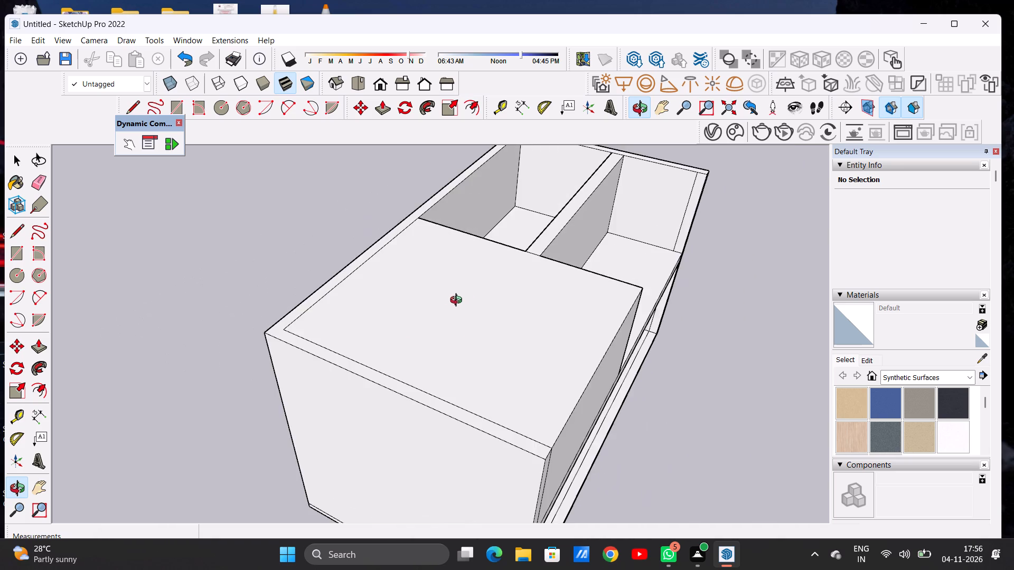
scroll(412, 291, "down", 7)
left_click_drag(587, 271, 271, 190)
scroll(422, 347, "down", 6)
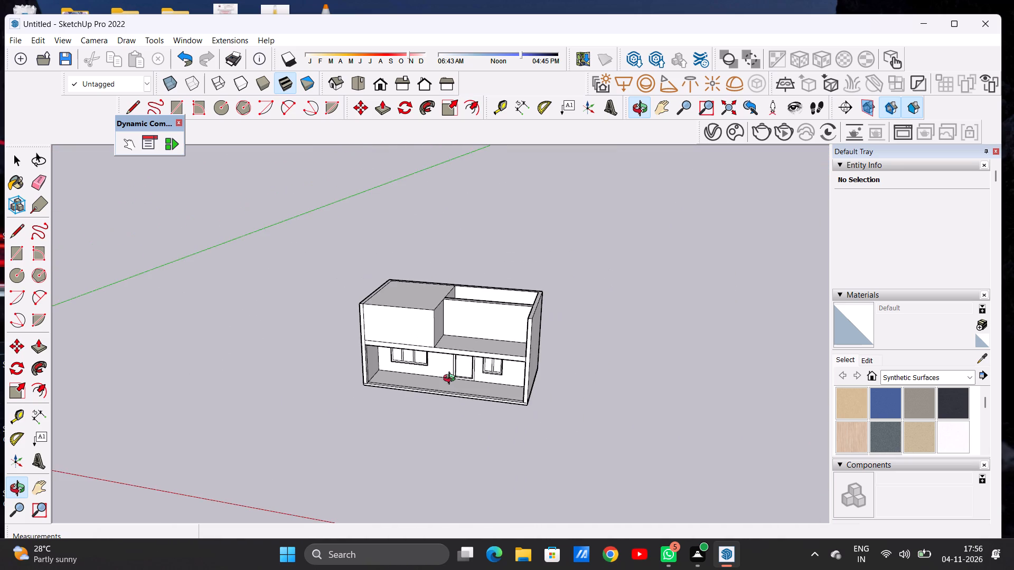
Examine the building's front from low and raised viewpoints, closing in on the open upper room above the door.
left_click_drag(439, 374, 495, 309)
scroll(434, 325, "up", 3)
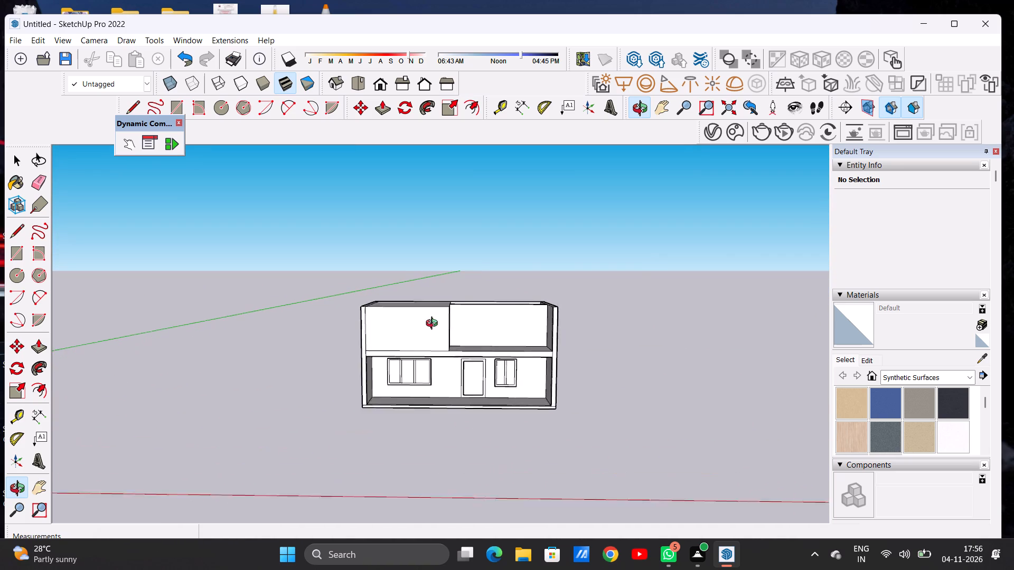
scroll(434, 325, "up", 1)
scroll(506, 309, "down", 2)
scroll(506, 309, "up", 5)
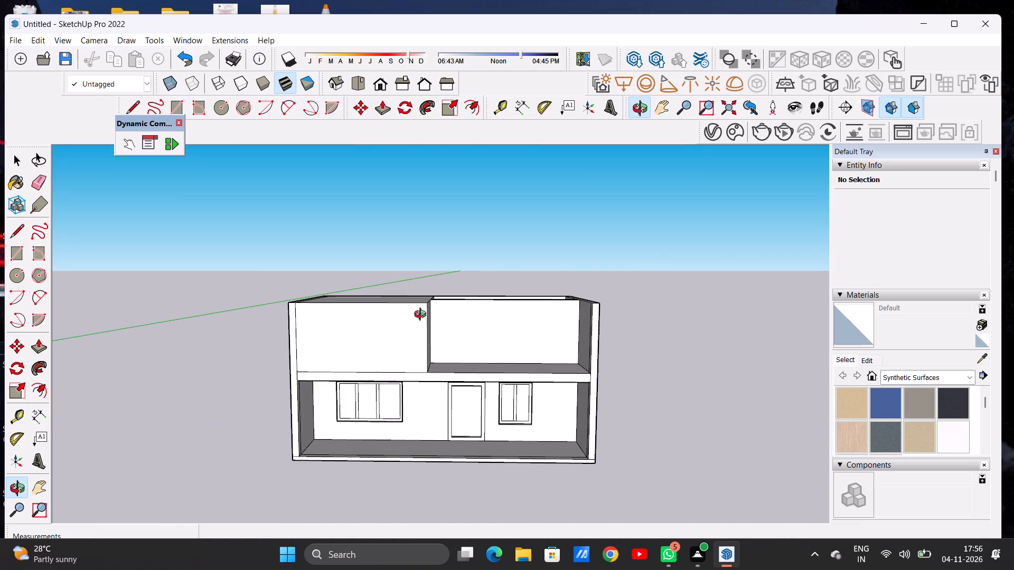
left_click_drag(425, 313, 424, 318)
scroll(284, 330, "down", 2)
left_click_drag(467, 346, 490, 322)
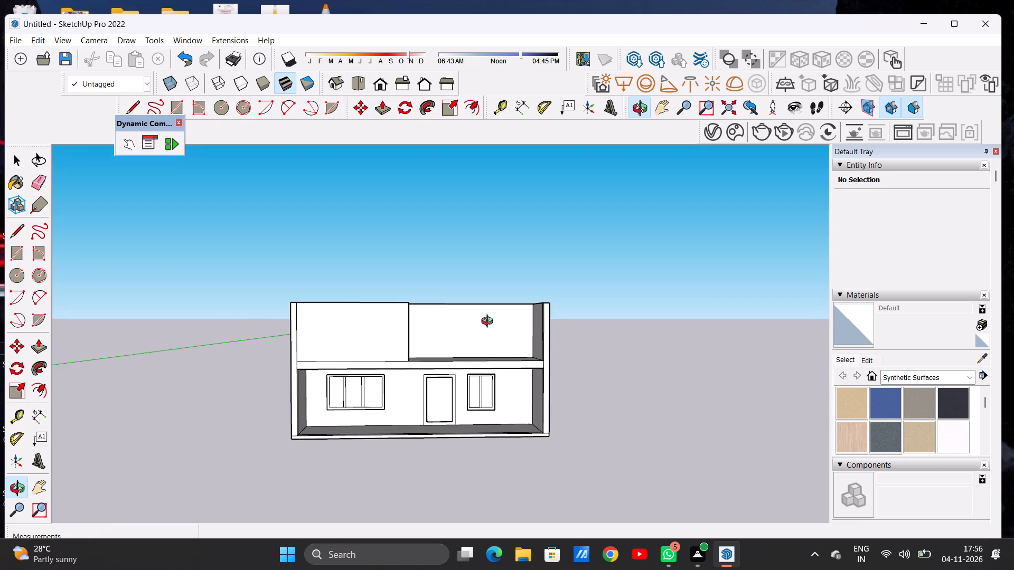
left_click_drag(490, 322, 492, 328)
scroll(496, 365, "up", 2)
left_click_drag(480, 341, 472, 398)
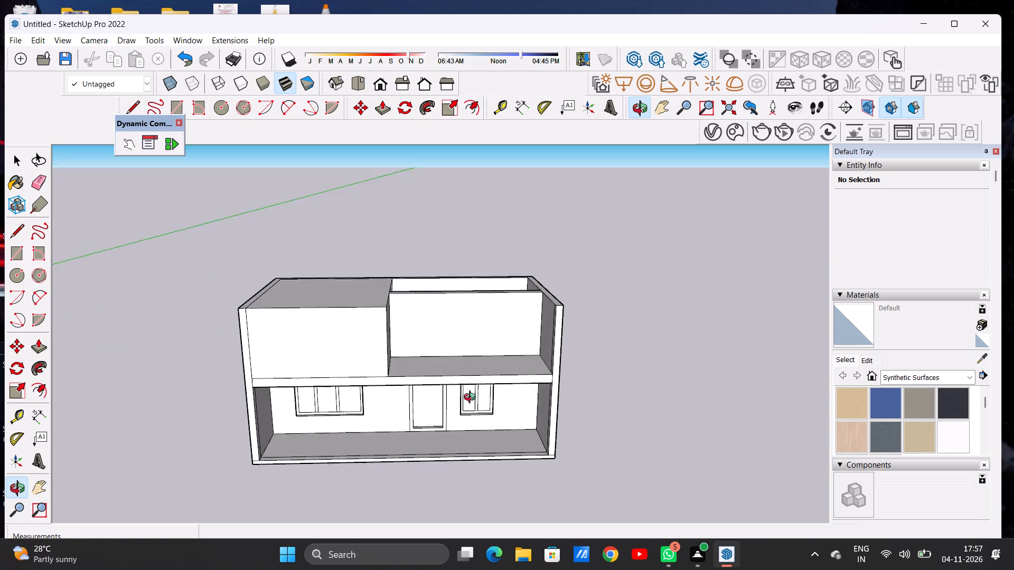
left_click_drag(472, 398, 464, 436)
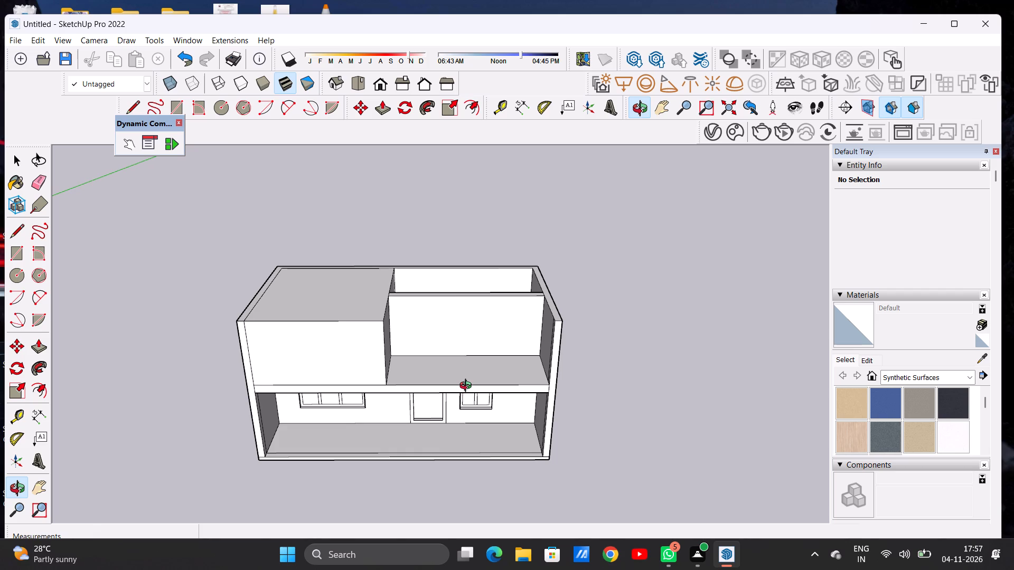
scroll(462, 369, "up", 3)
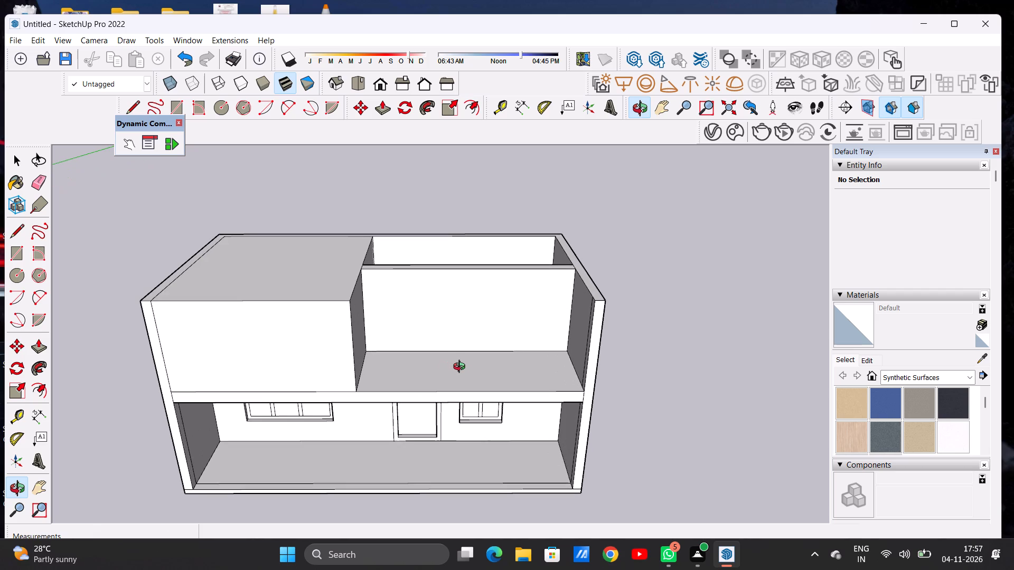
scroll(461, 333, "down", 2)
left_click_drag(492, 332, 505, 263)
left_click_drag(498, 253, 476, 261)
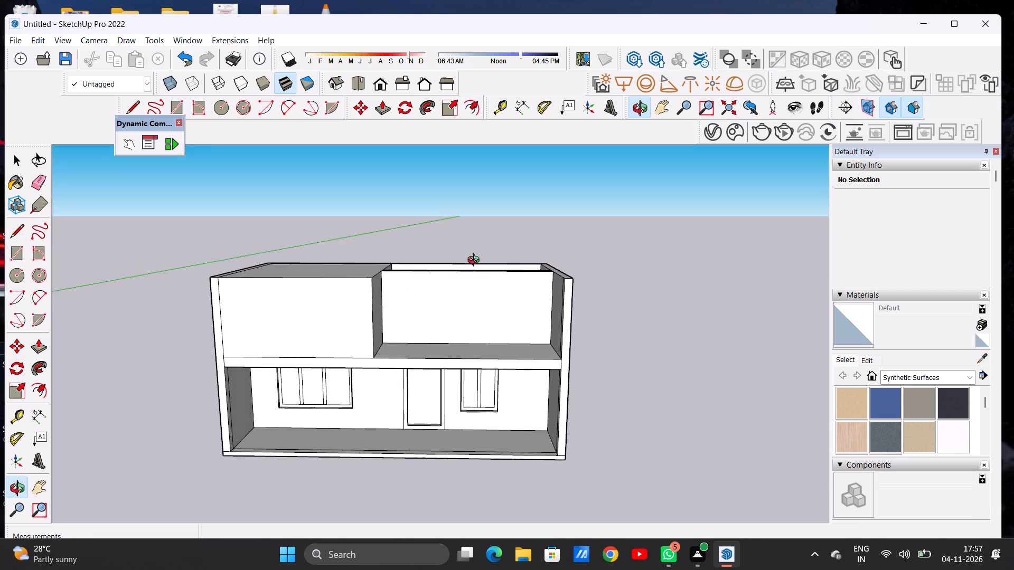
left_click_drag(476, 261, 487, 256)
scroll(491, 313, "up", 4)
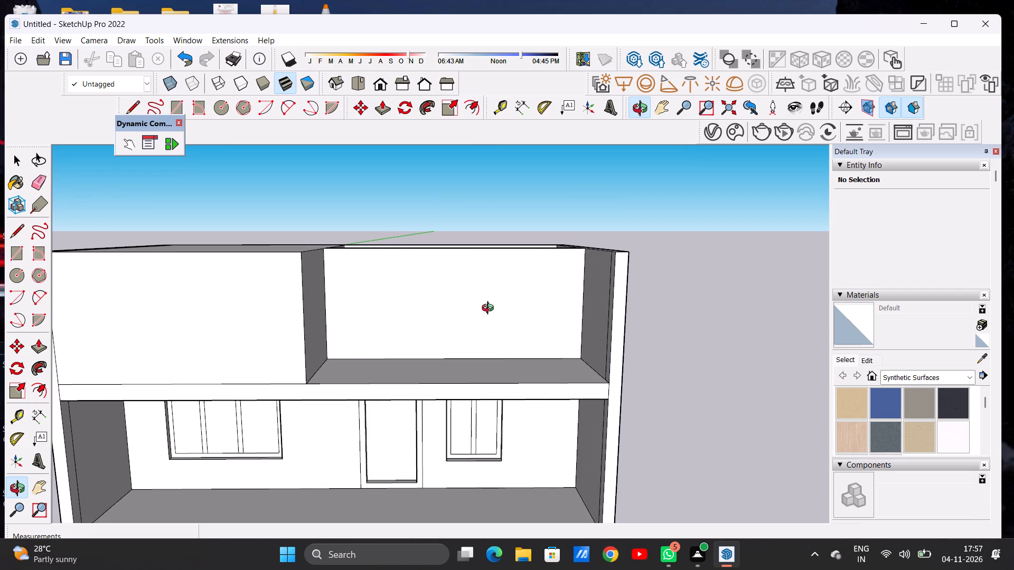
left_click_drag(484, 319, 483, 311)
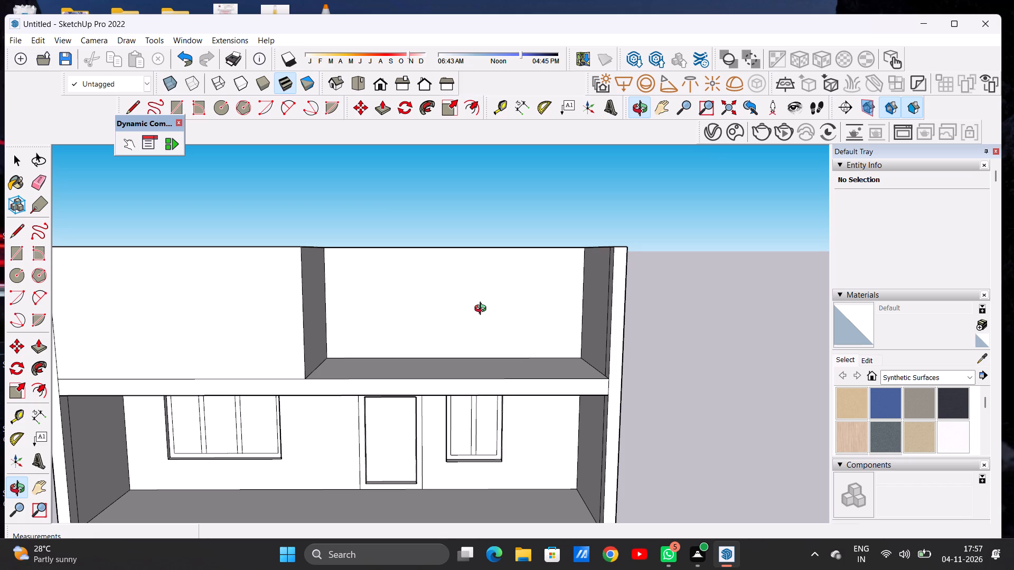
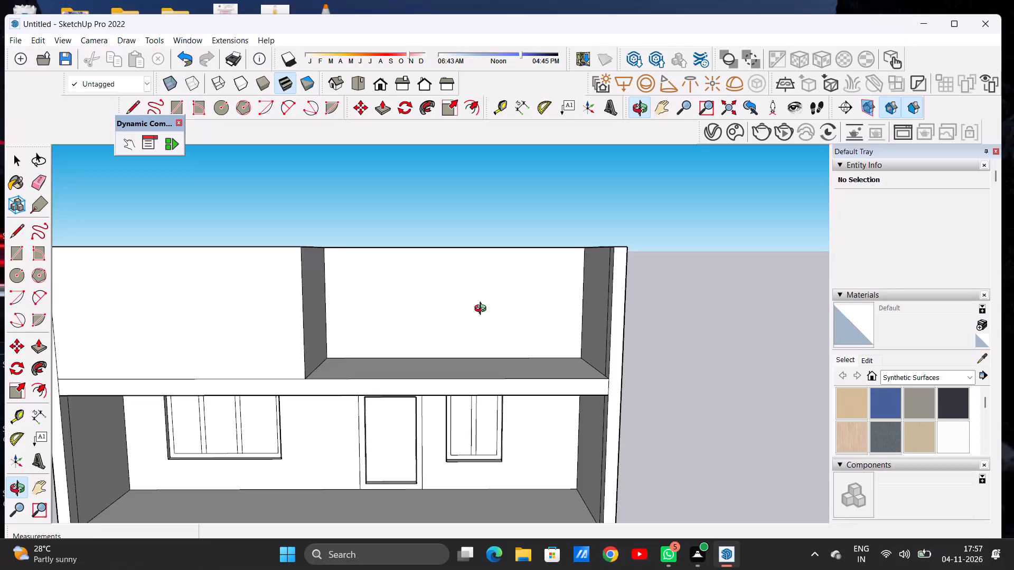
Draw a rectangle about 5' 11 1/2" wide by 7' 11 3/16" high on the open upper room's back wall, near the raised block.
left_click(483, 310)
scroll(473, 334, "down", 7)
scroll(445, 323, "up", 5)
left_click_drag(526, 337, 522, 320)
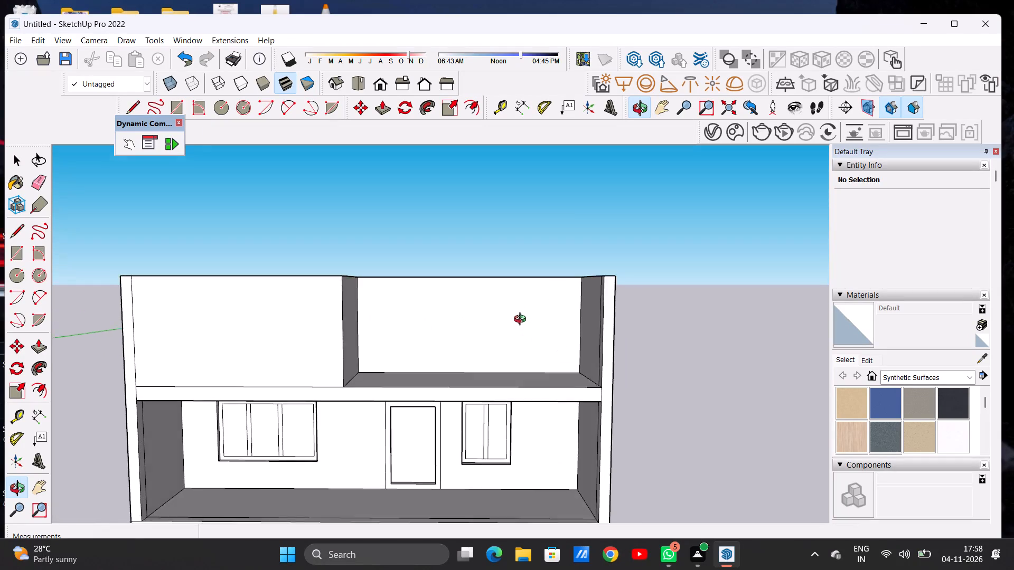
left_click_drag(522, 320, 521, 310)
scroll(521, 310, "up", 2)
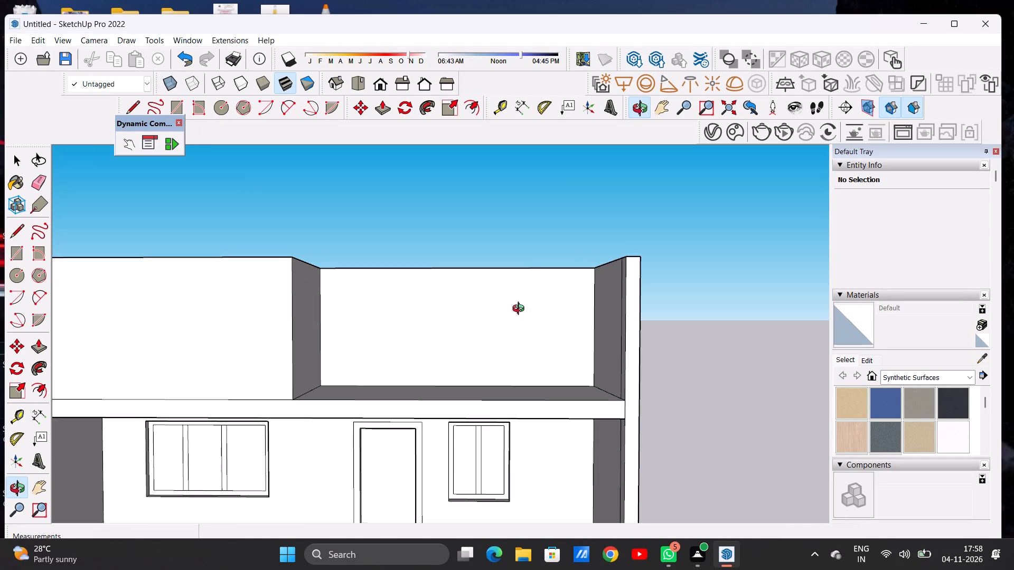
key("r")
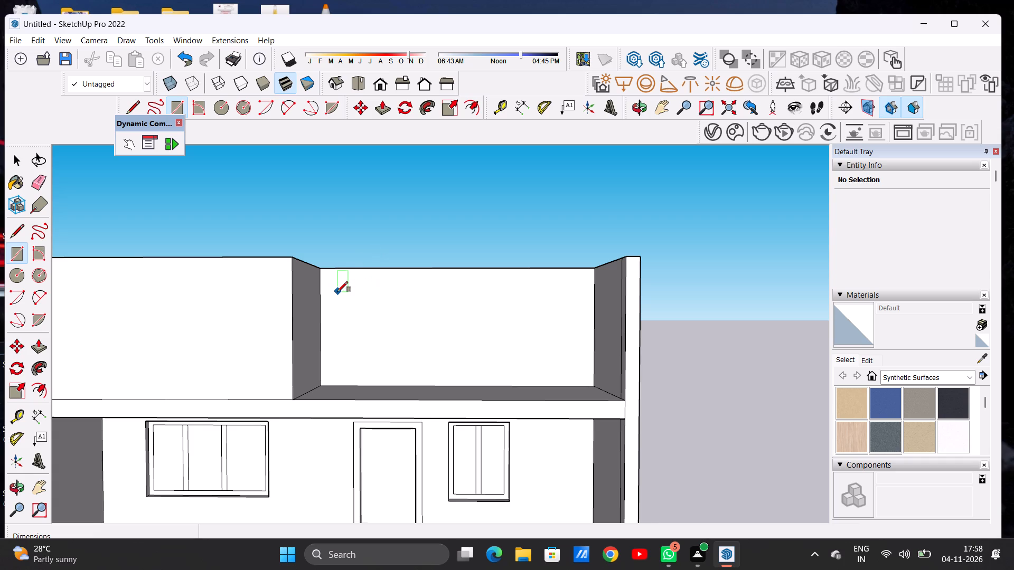
left_click(338, 289)
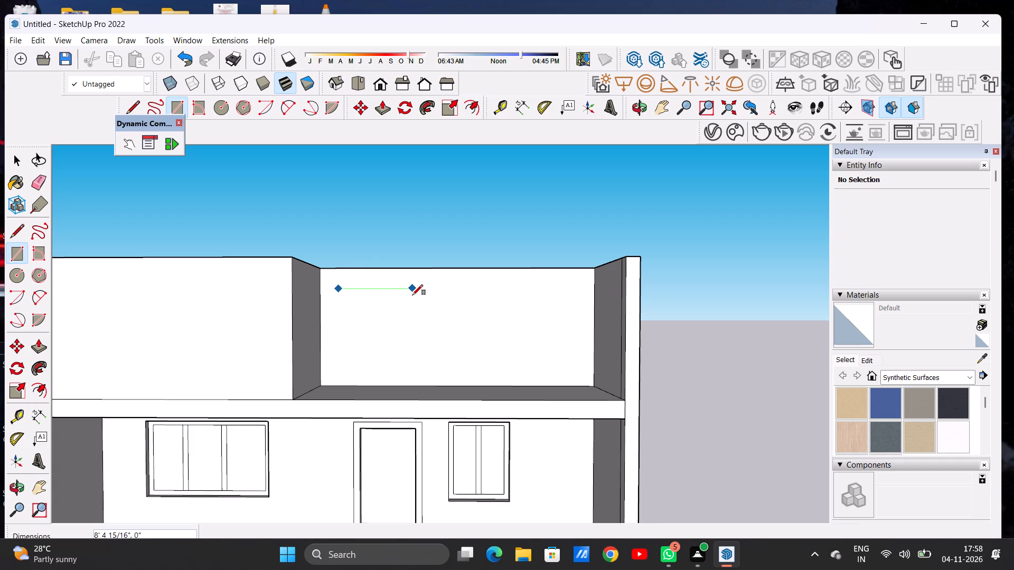
left_click(391, 359)
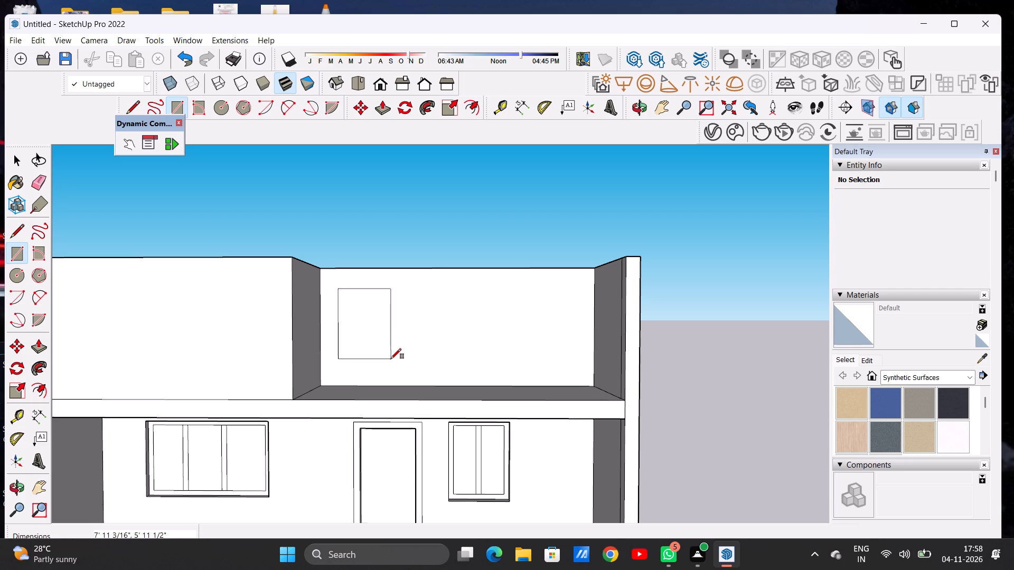
key("space")
Push/Pull the new rectangle slightly into the wall to form a window recess.
key("o")
left_click_drag(410, 312, 345, 464)
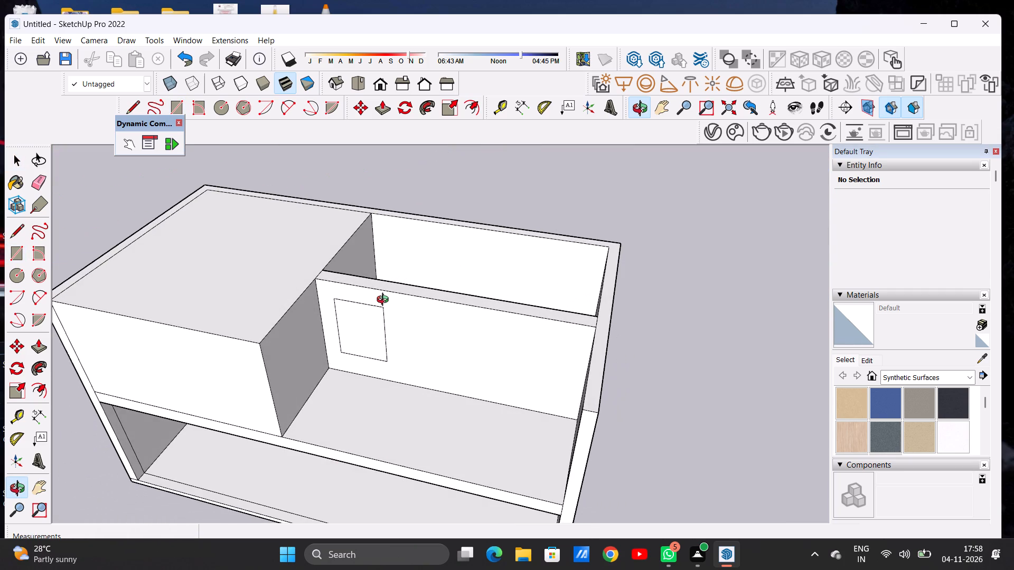
scroll(385, 301, "up", 7)
key("p")
left_click(339, 331)
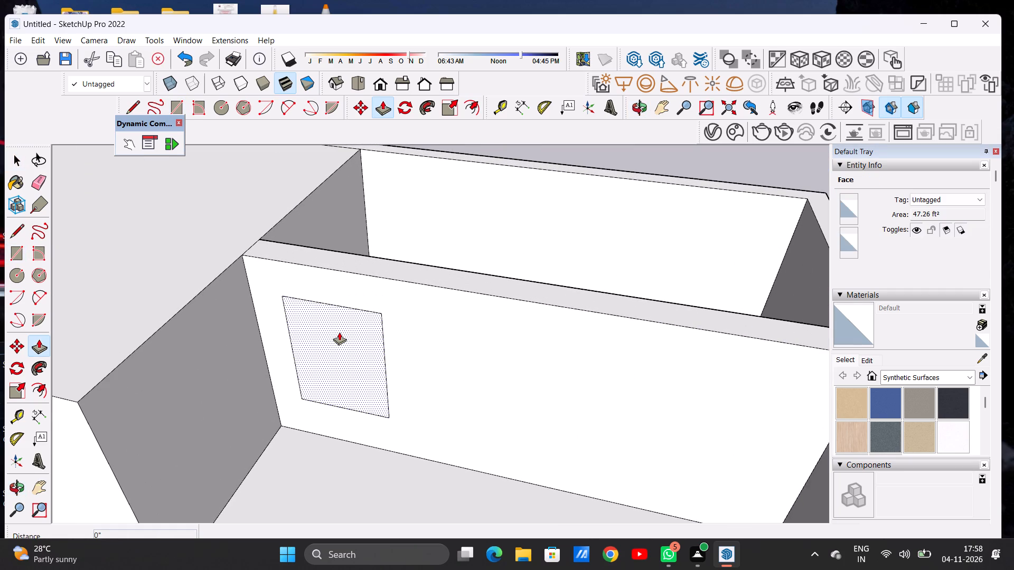
left_click(347, 325)
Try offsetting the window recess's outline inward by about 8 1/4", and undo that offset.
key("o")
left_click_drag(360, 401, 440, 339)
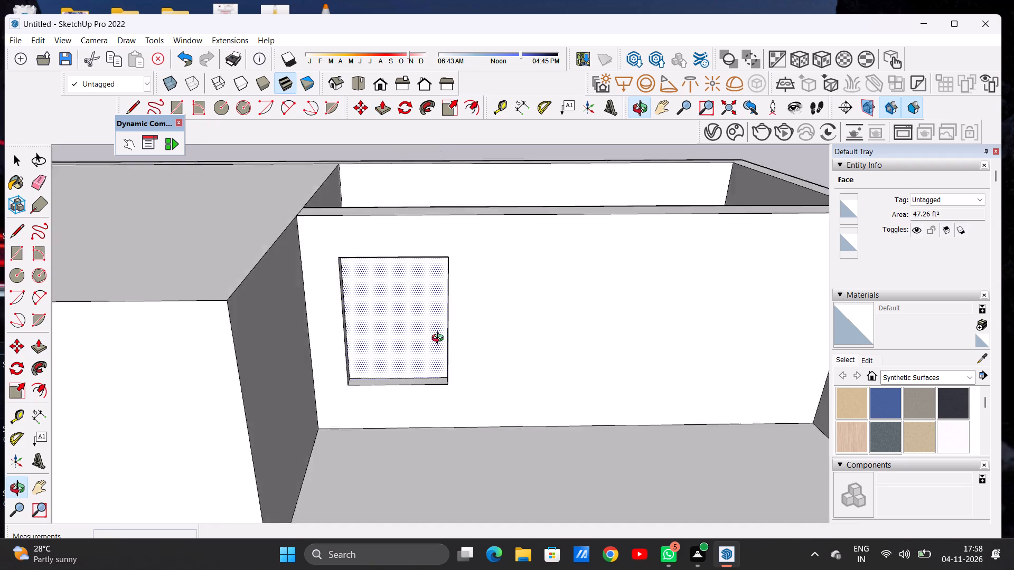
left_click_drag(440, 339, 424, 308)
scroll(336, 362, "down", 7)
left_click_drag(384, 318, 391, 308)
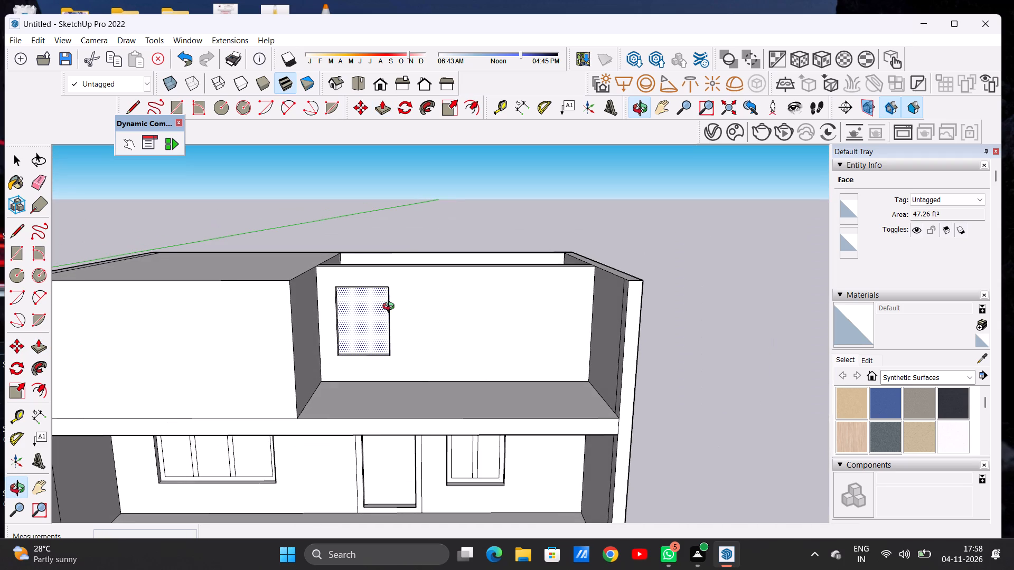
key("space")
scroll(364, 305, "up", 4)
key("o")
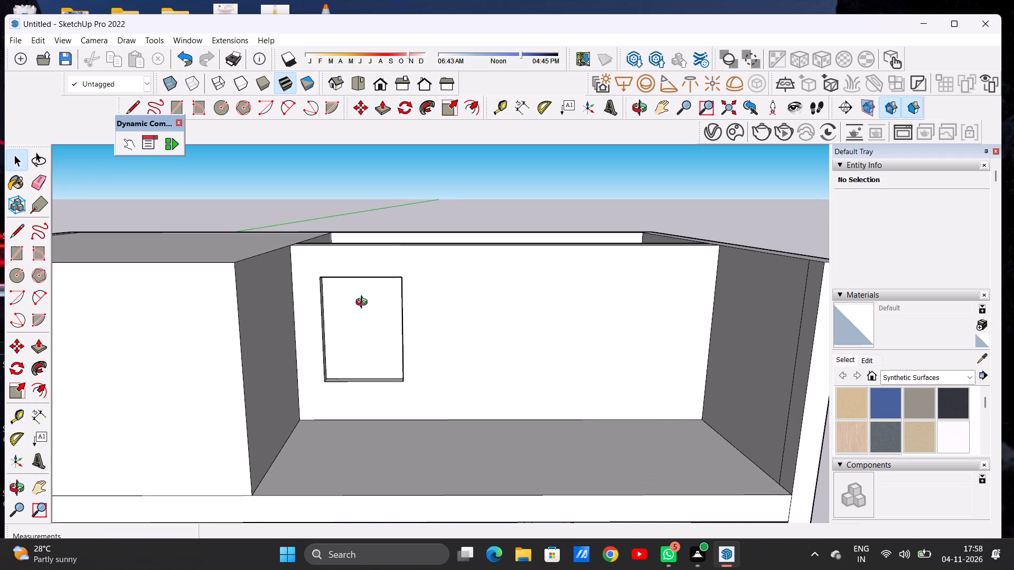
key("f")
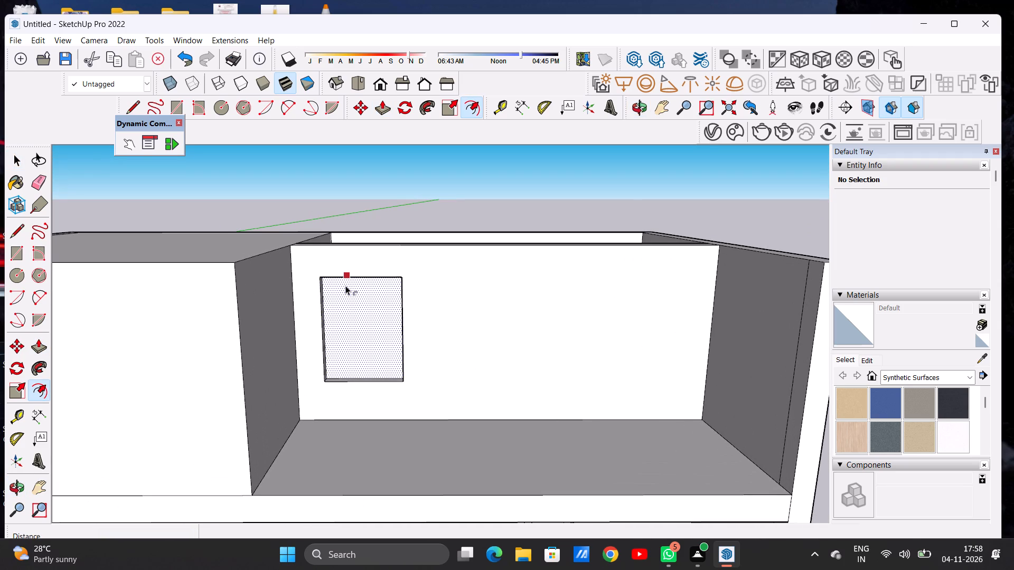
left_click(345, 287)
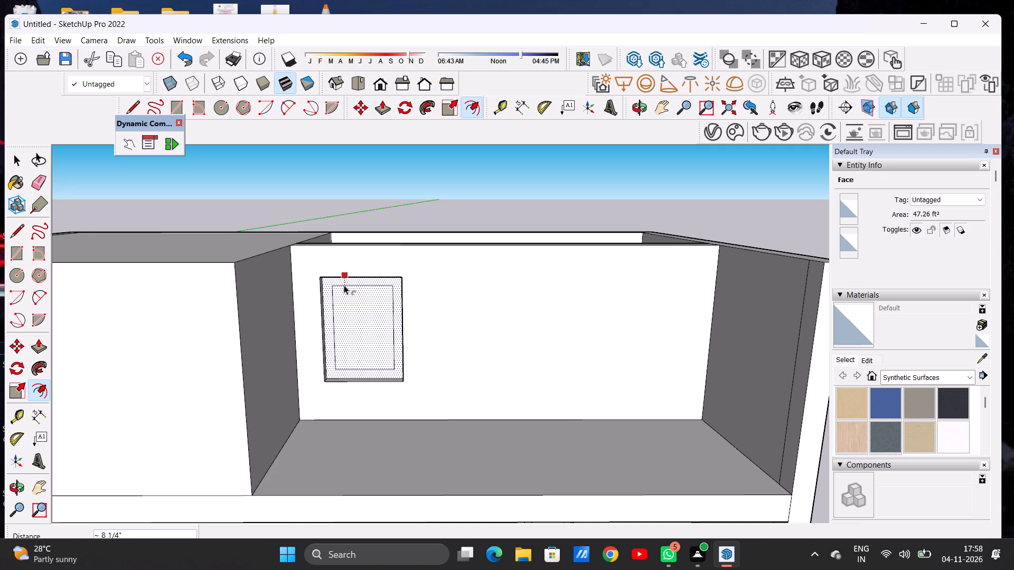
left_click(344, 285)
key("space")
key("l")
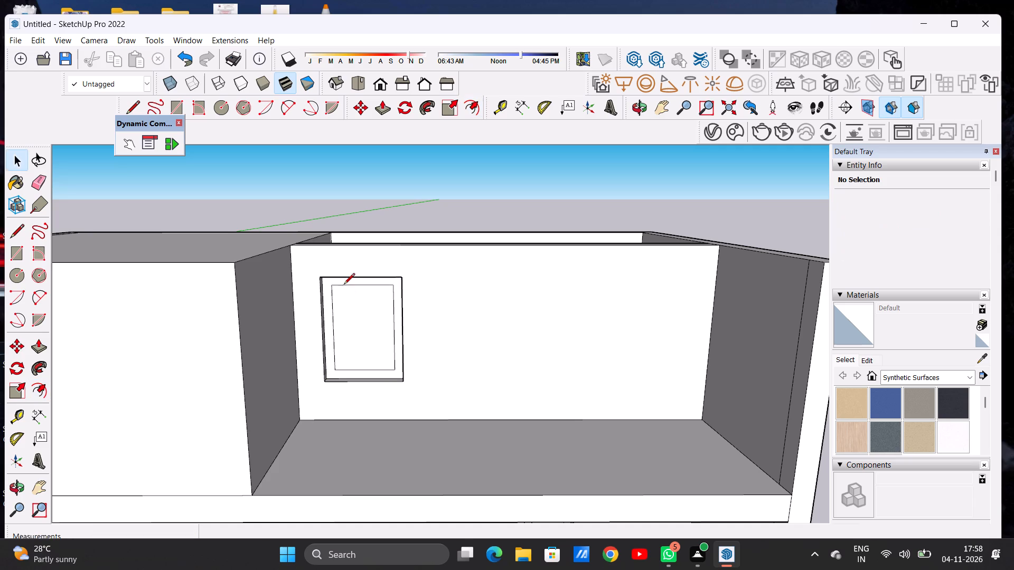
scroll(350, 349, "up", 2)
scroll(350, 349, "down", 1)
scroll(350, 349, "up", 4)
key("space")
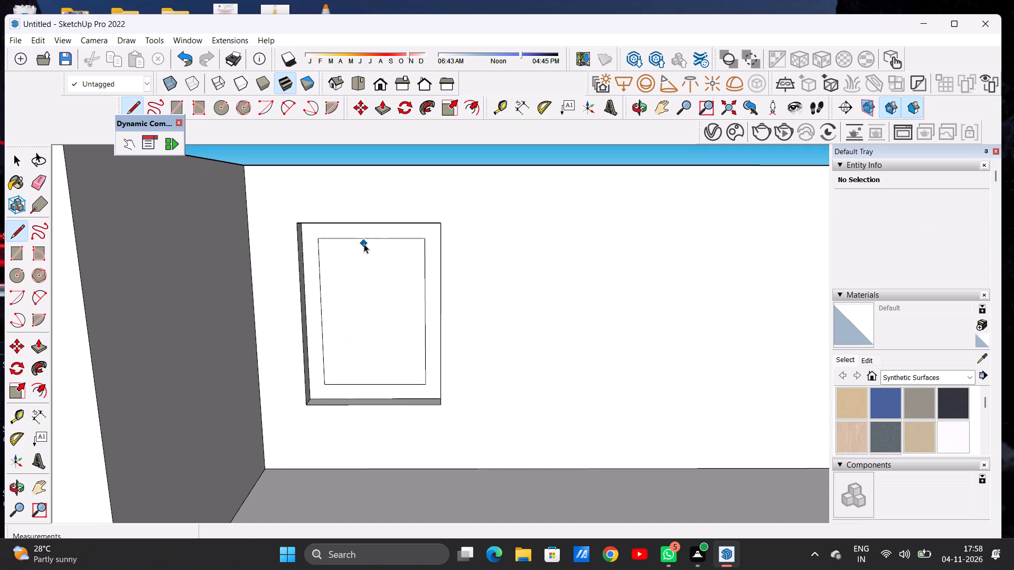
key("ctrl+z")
Offset the window recess's outline inward by about 6 7/16" to form the frame.
key("o")
key("f")
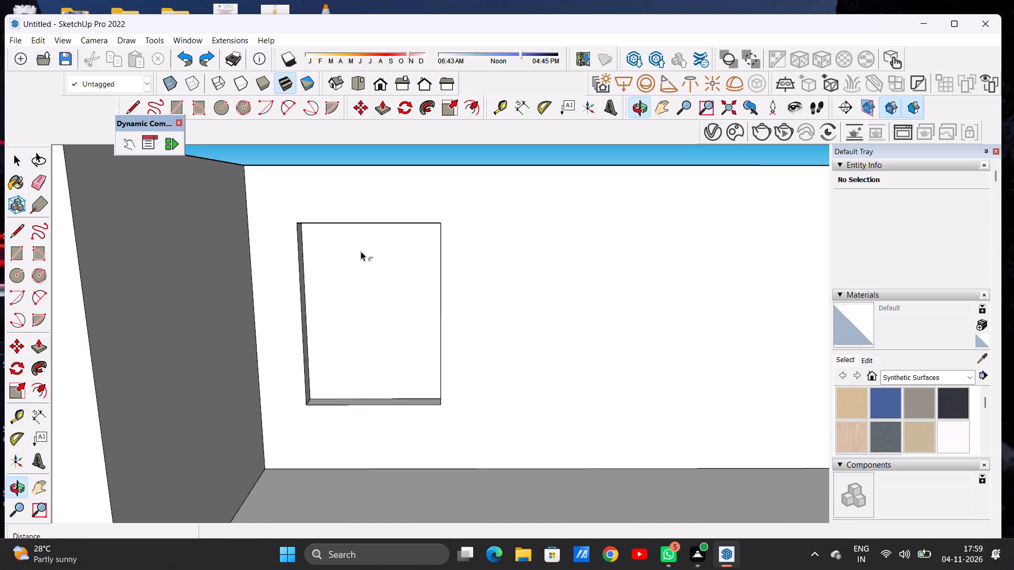
left_click(348, 240)
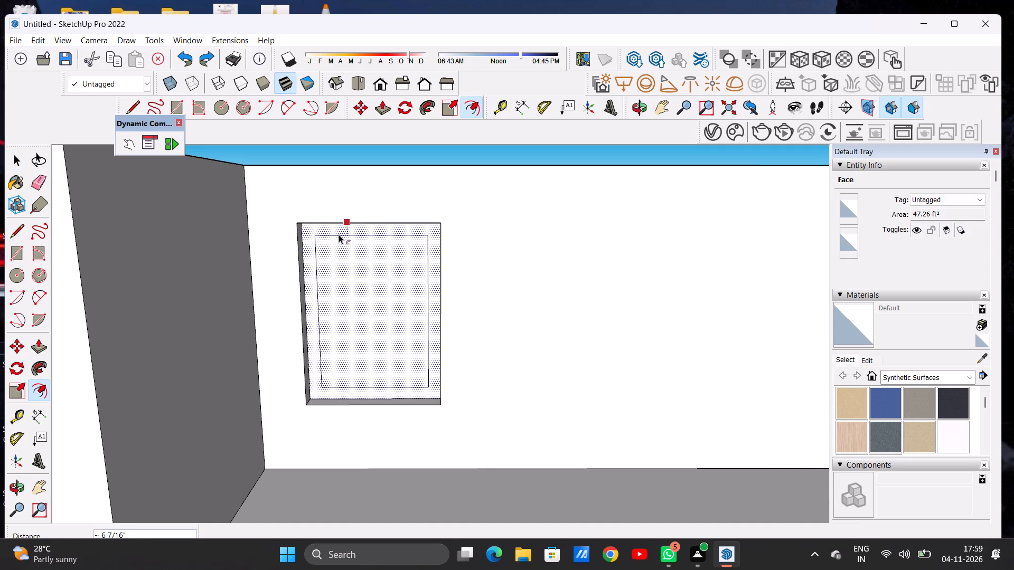
left_click(340, 236)
key("space")
Draw two closely spaced vertical lines between the inner frame's top and bottom edges to form a central mullion.
key("l")
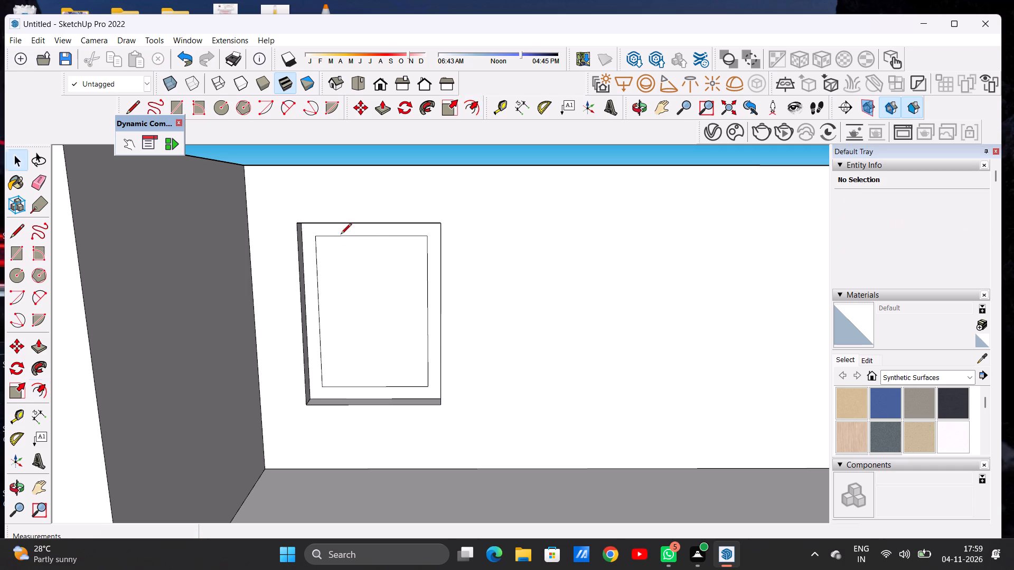
left_click(379, 236)
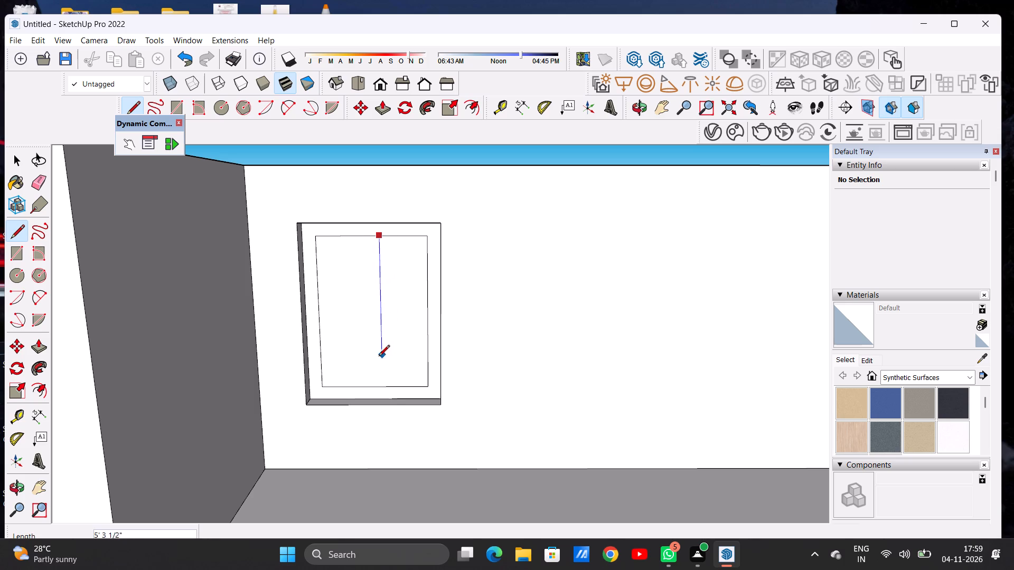
left_click(382, 386)
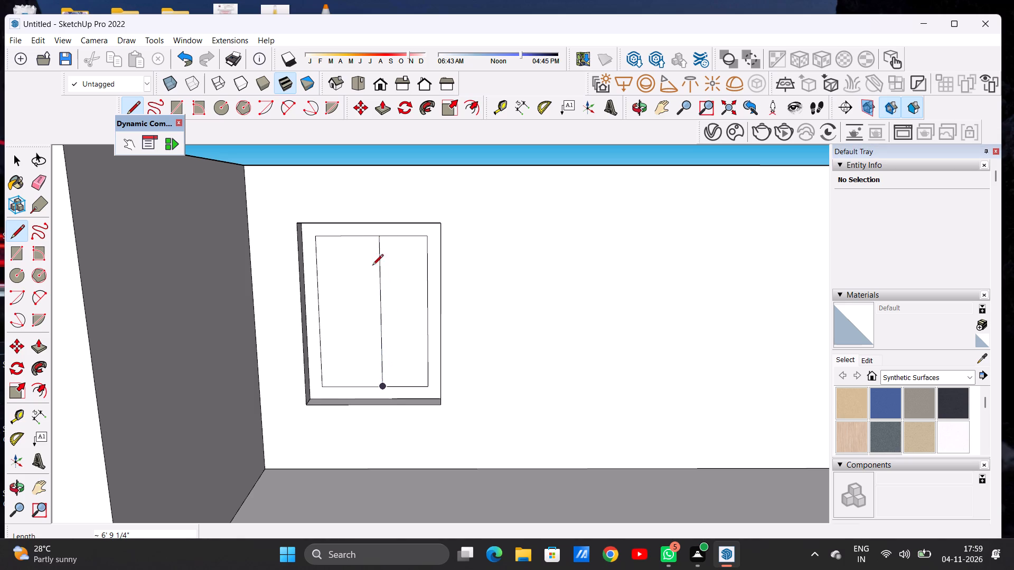
left_click(367, 234)
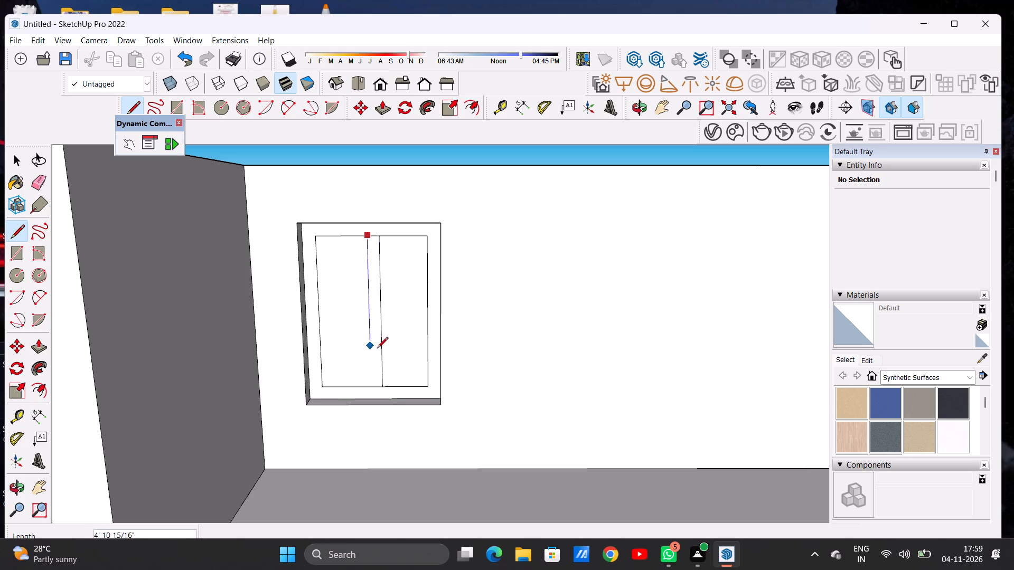
left_click(370, 384)
key("space")
Draw a square of about 8' 9 1/4" on the same upper back wall, beside the finished two-pane window.
key("o")
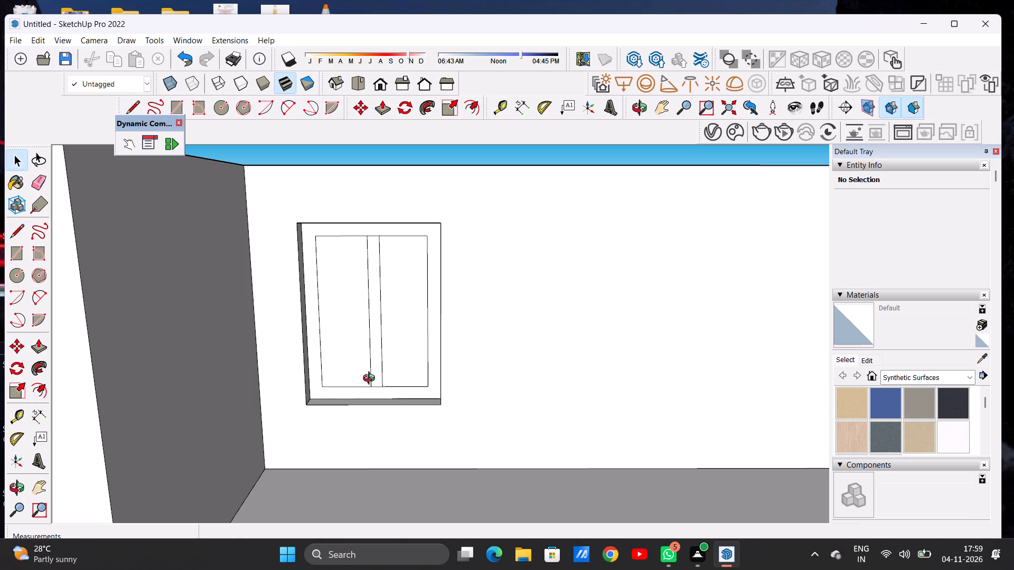
scroll(344, 364, "down", 8)
scroll(340, 354, "up", 1)
scroll(340, 354, "down", 3)
scroll(340, 350, "up", 1)
scroll(340, 349, "down", 1)
left_click_drag(507, 368, 514, 348)
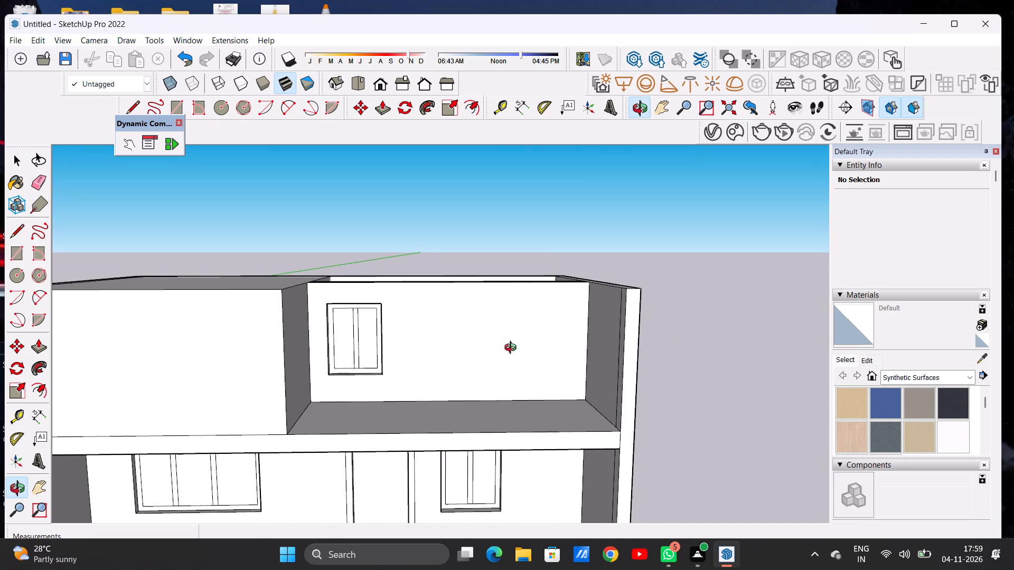
scroll(336, 357, "down", 10)
scroll(387, 346, "up", 7)
left_click(403, 363)
left_click_drag(406, 355, 407, 364)
left_click(407, 364)
key("r")
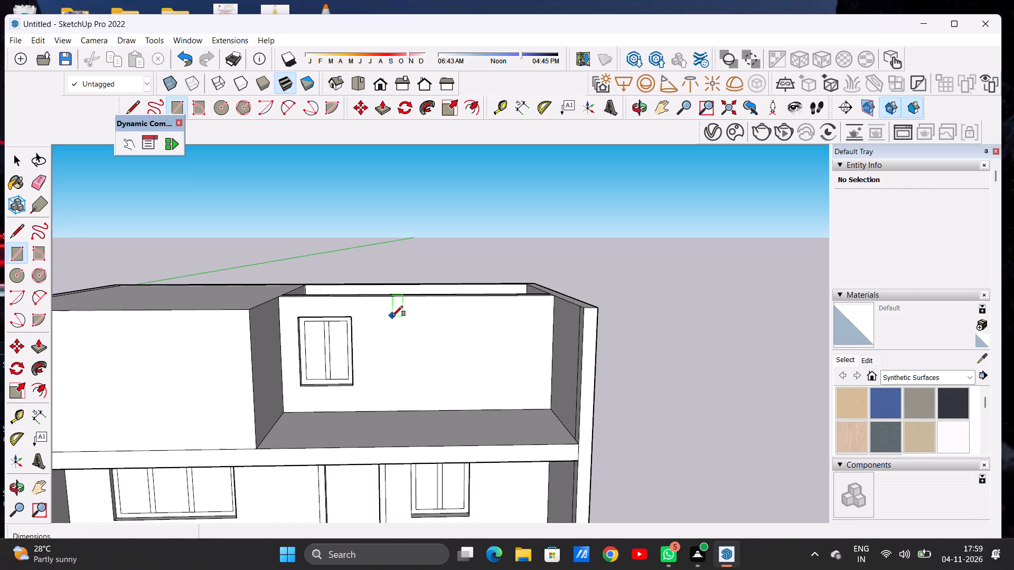
left_click(392, 316)
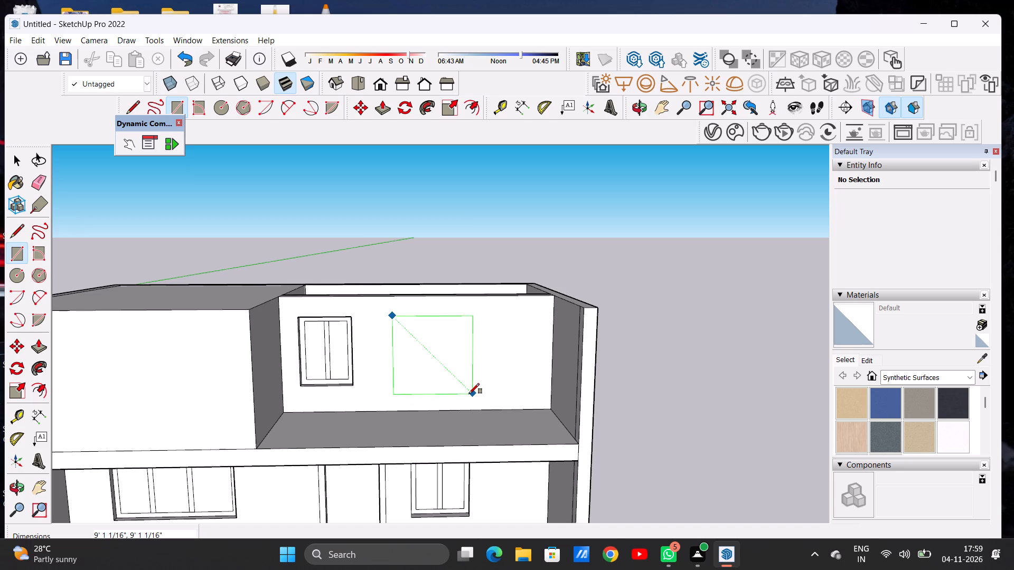
left_click(468, 391)
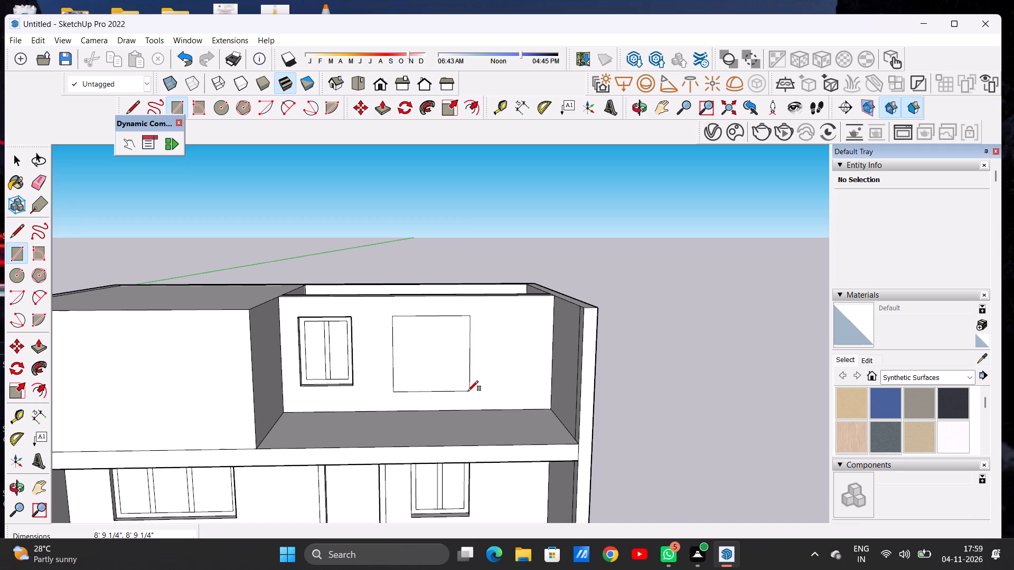
key("space")
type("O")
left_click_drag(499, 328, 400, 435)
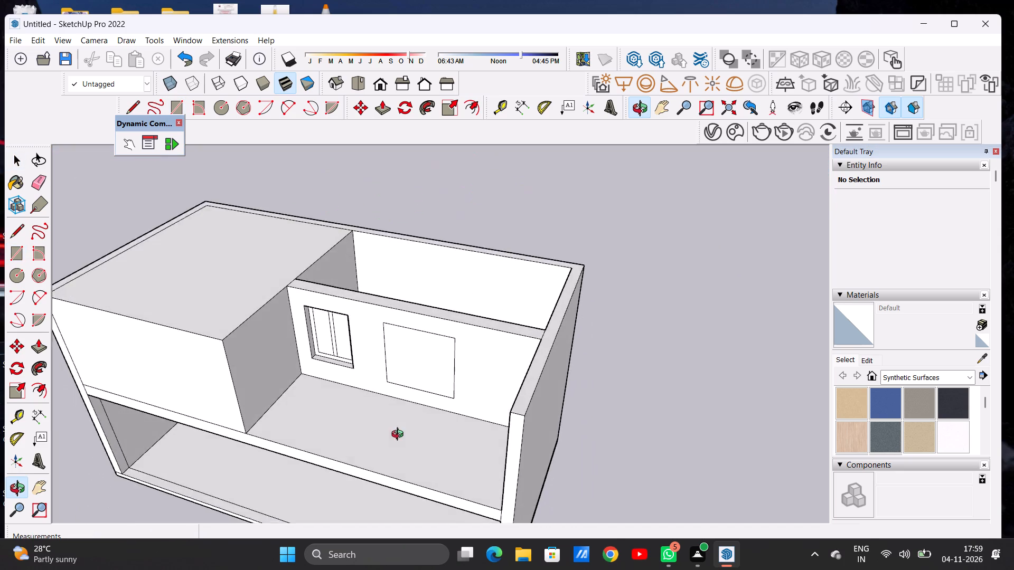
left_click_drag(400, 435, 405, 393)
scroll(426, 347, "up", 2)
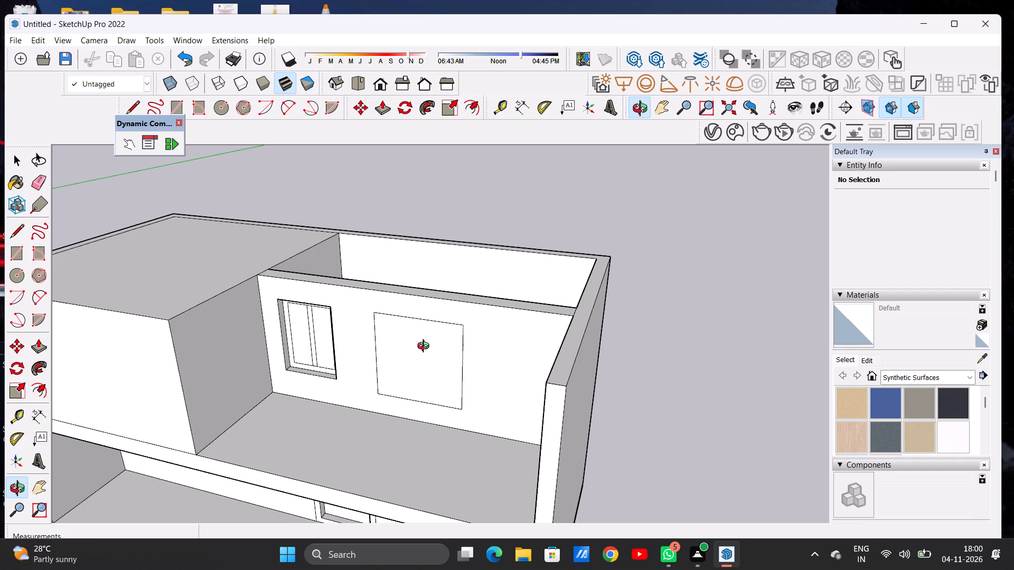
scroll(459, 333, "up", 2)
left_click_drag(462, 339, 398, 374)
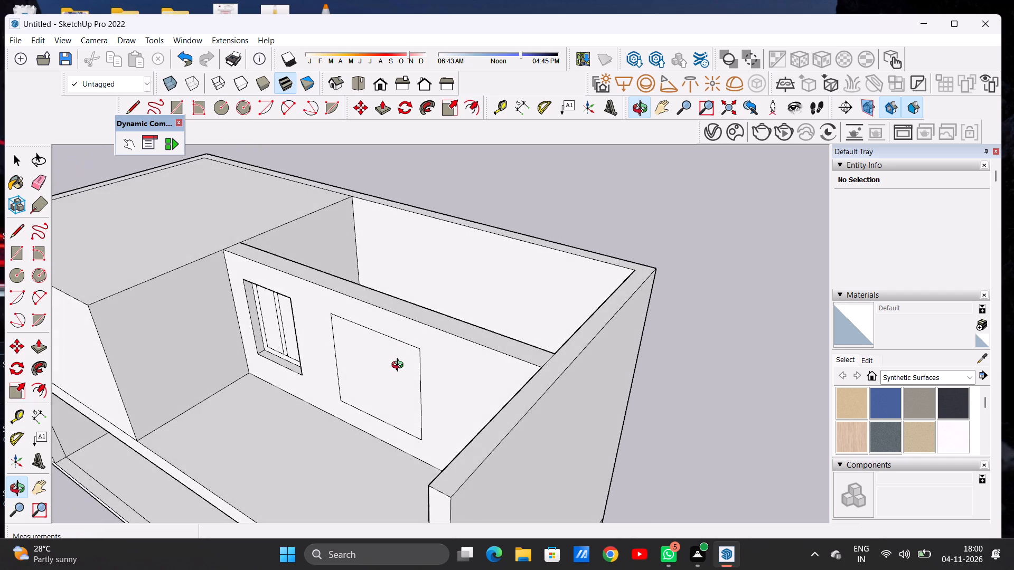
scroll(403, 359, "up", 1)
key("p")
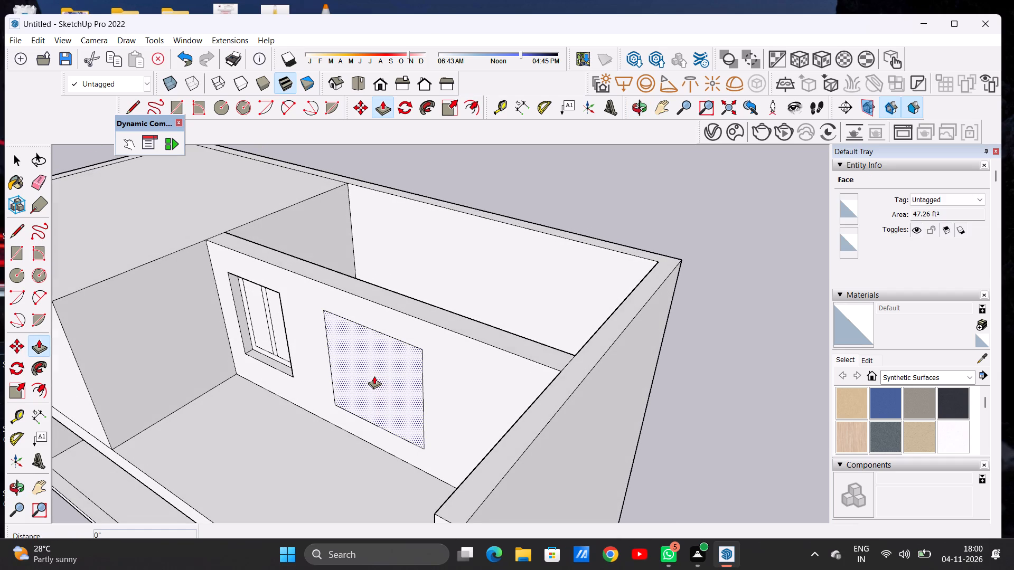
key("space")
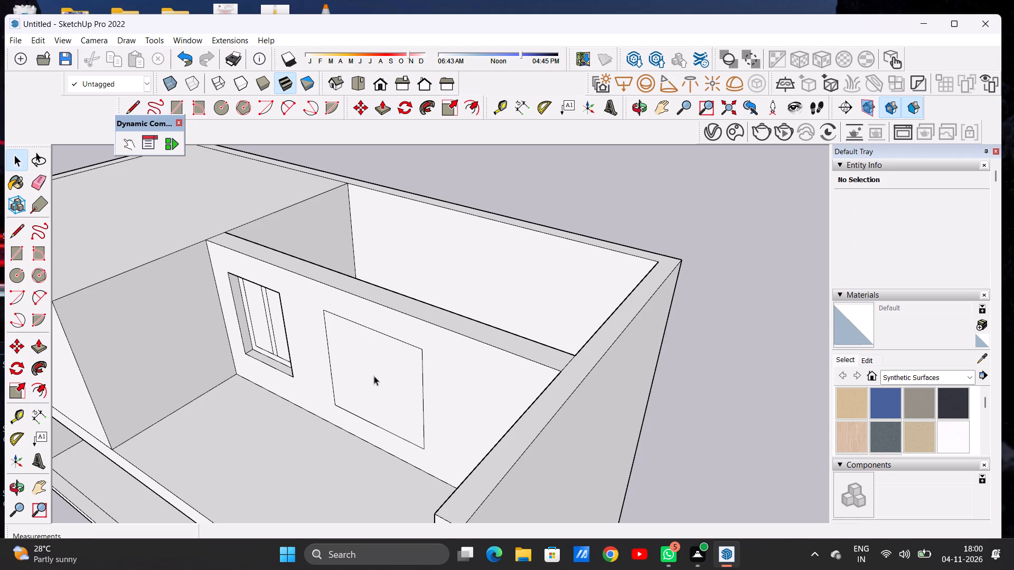
Offset the new square's outline slightly inward on the upper back wall to form the second window's frame.
key("o")
left_click_drag(374, 376, 457, 331)
left_click(459, 328)
scroll(342, 397, "down", 8)
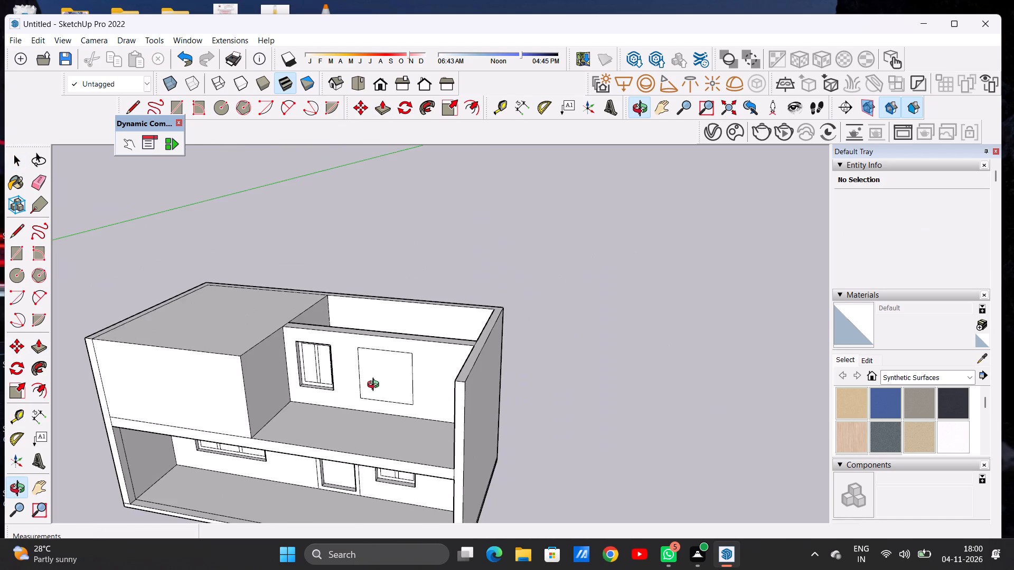
left_click_drag(380, 384, 436, 331)
scroll(400, 386, "up", 6)
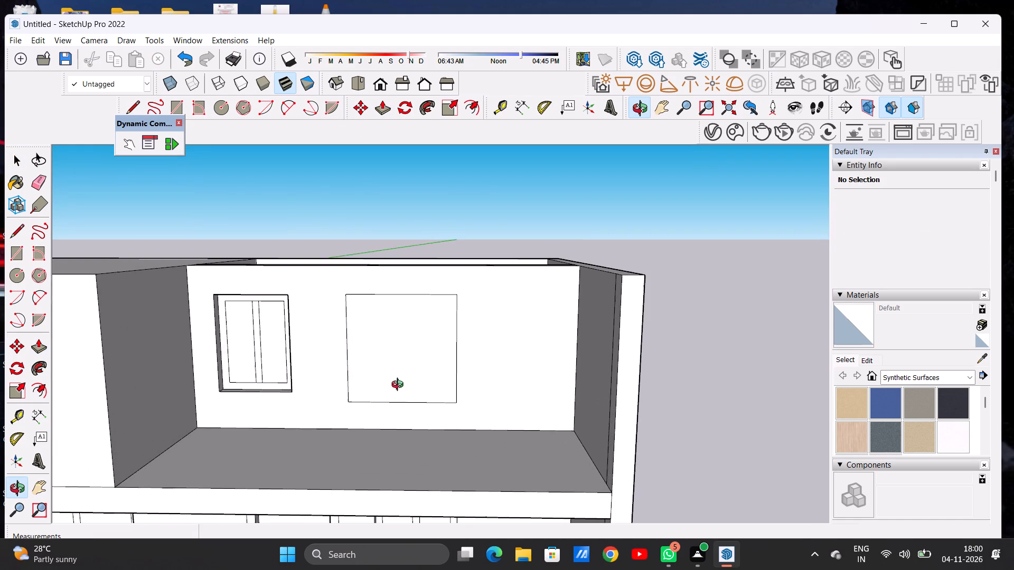
scroll(402, 382, "up", 1)
key("o")
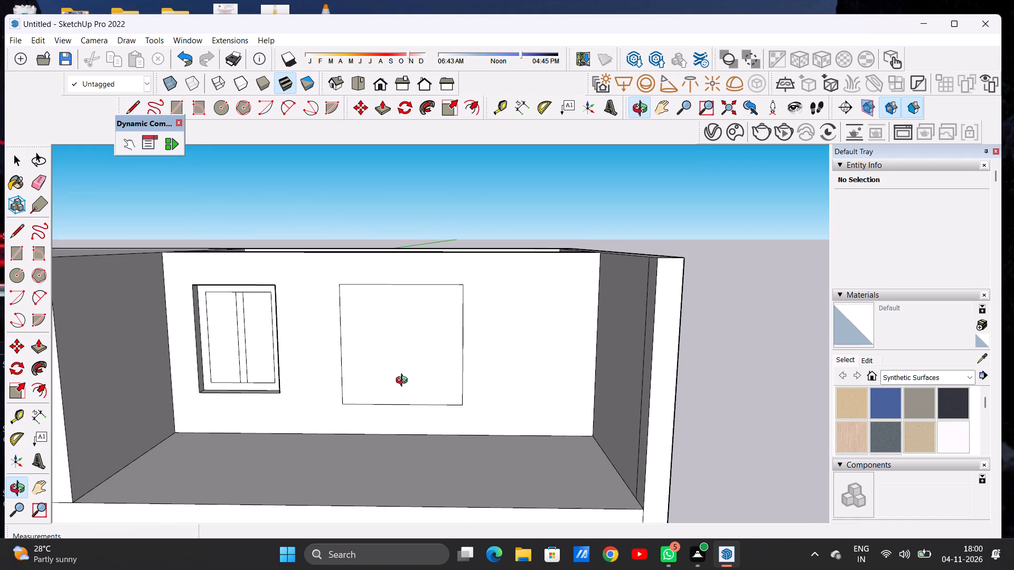
key("f")
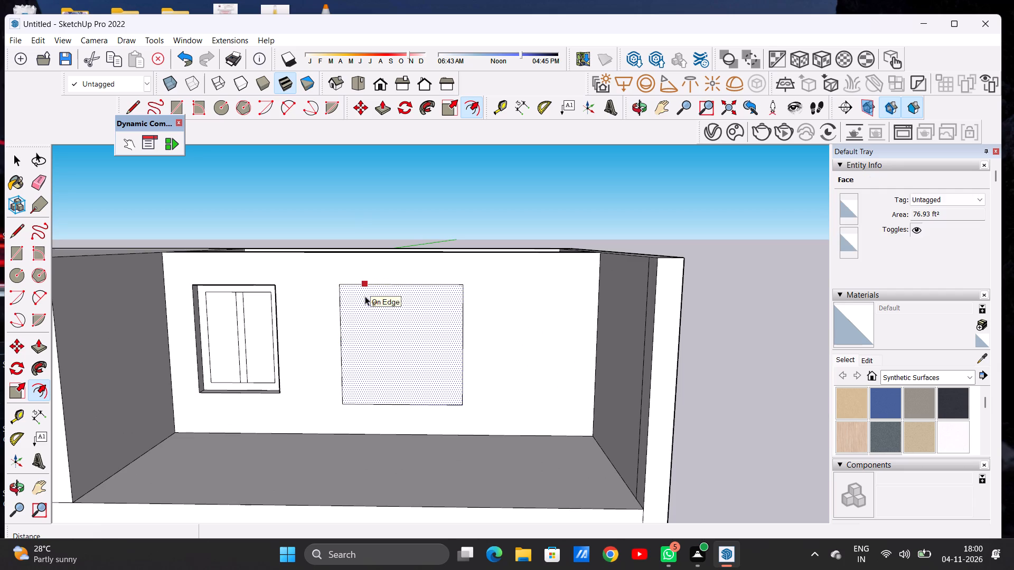
left_click(368, 291)
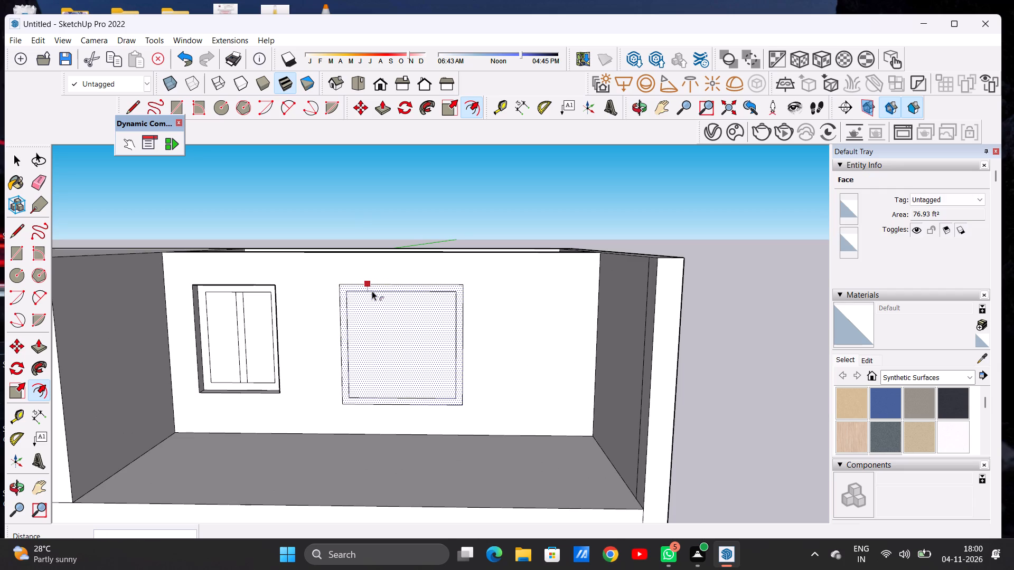
left_click(373, 294)
key("space")
Draw two closely spaced vertical lines, each about 7' 5" long, between the inner frame's top and bottom edges as a central mullion.
type("L")
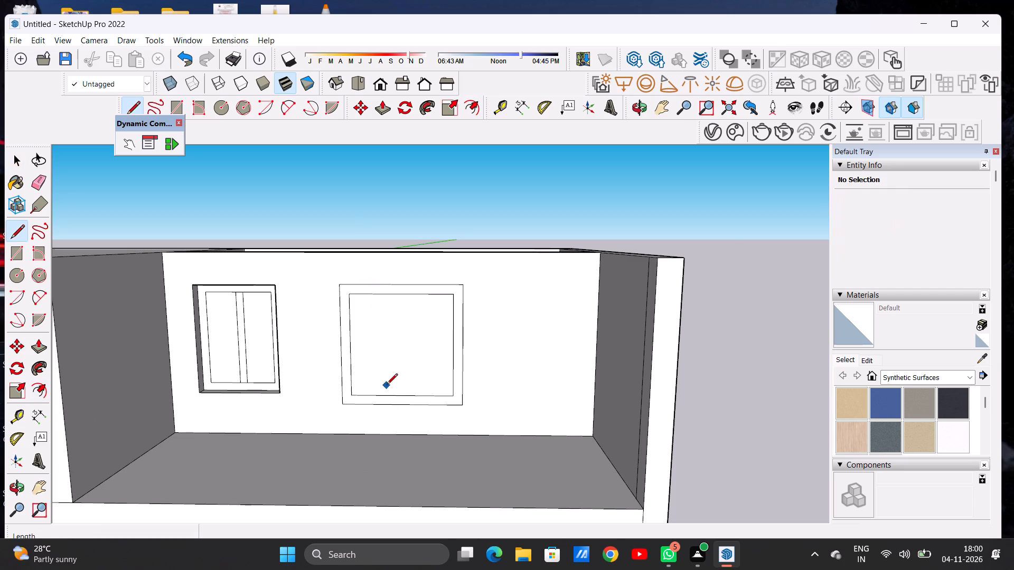
scroll(387, 385, "up", 2)
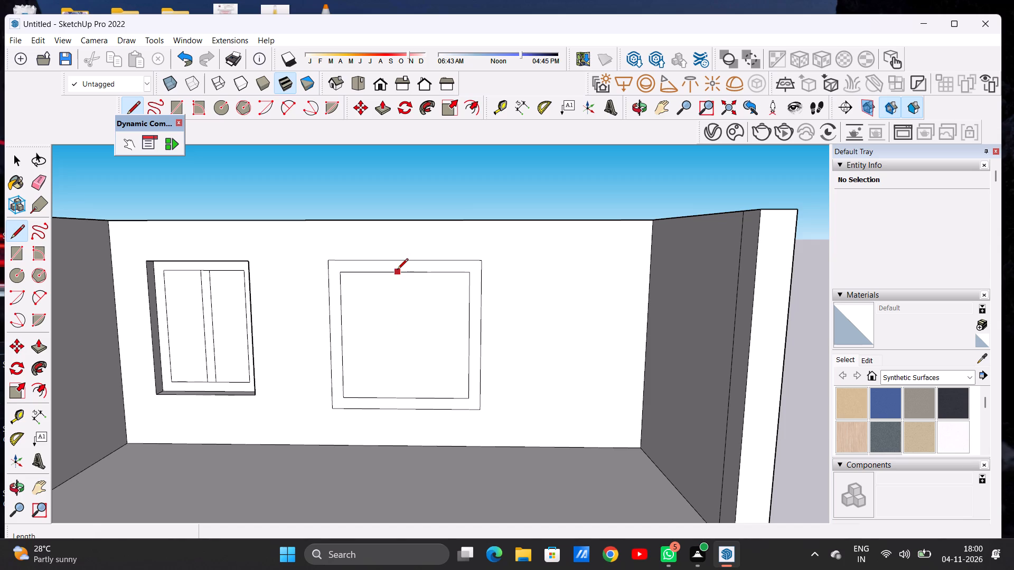
left_click(397, 271)
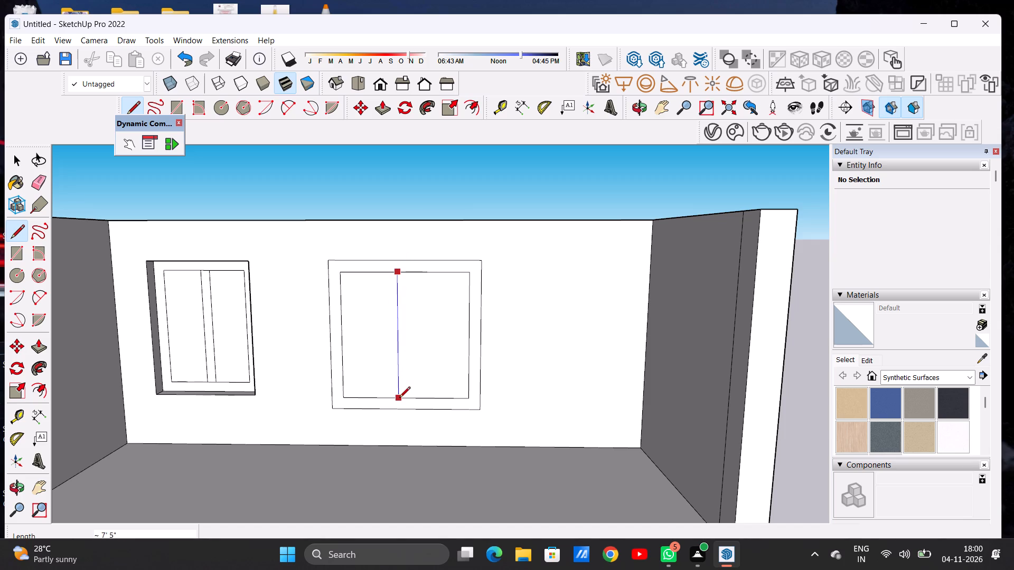
left_click(399, 398)
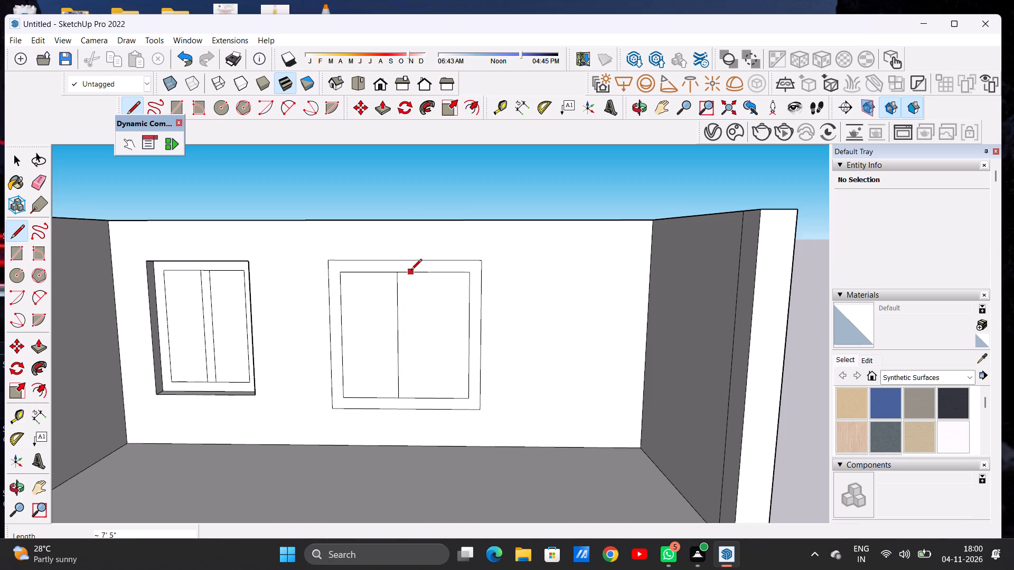
left_click(409, 273)
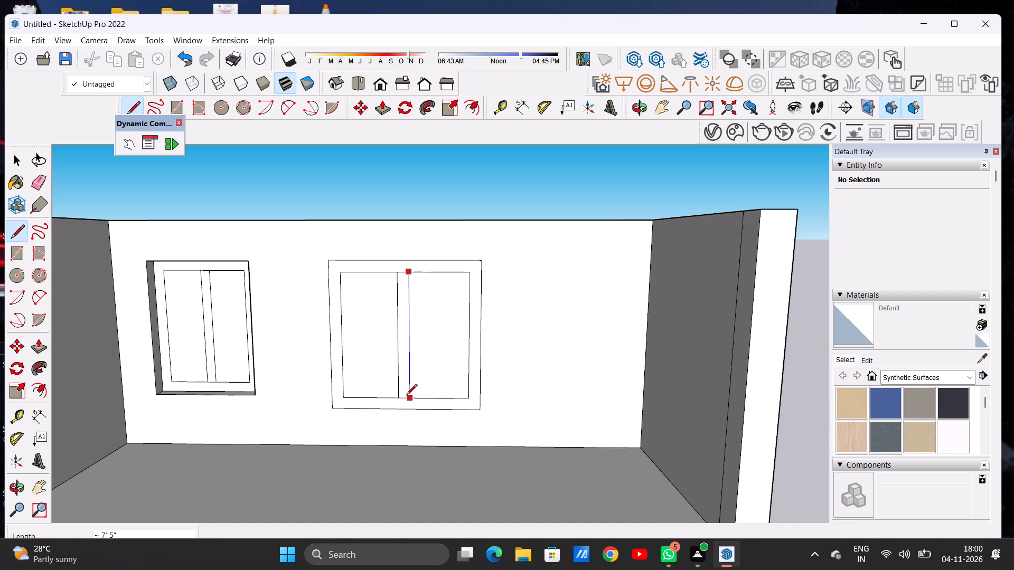
left_click(409, 400)
key("space")
Draw a door rectangle about 6' 5" by 11' 10" on the upper back wall, rising from the floor between the second window and side wall.
type("O")
scroll(419, 369, "down", 2)
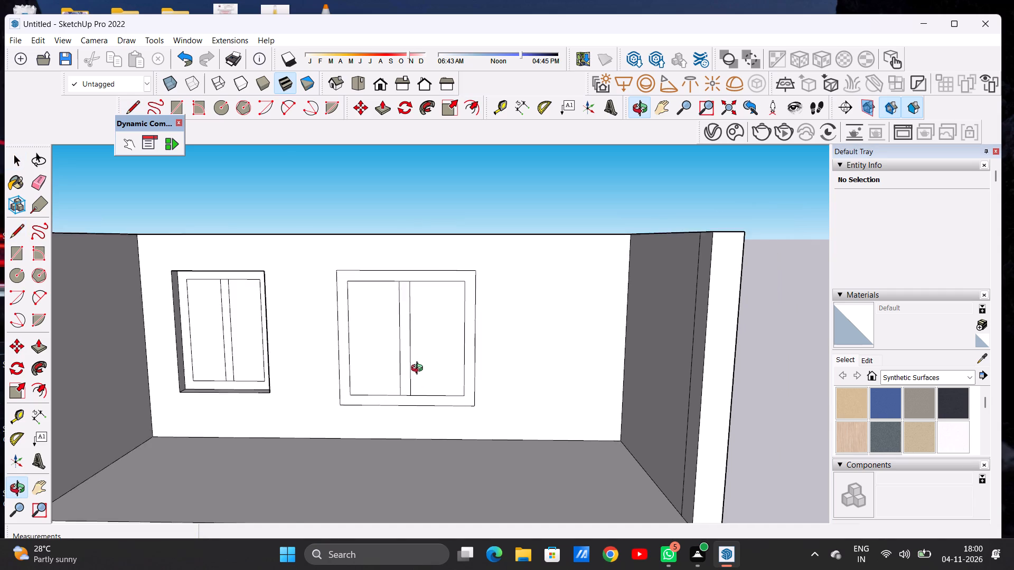
scroll(419, 369, "down", 9)
left_click(473, 345)
scroll(482, 369, "up", 3)
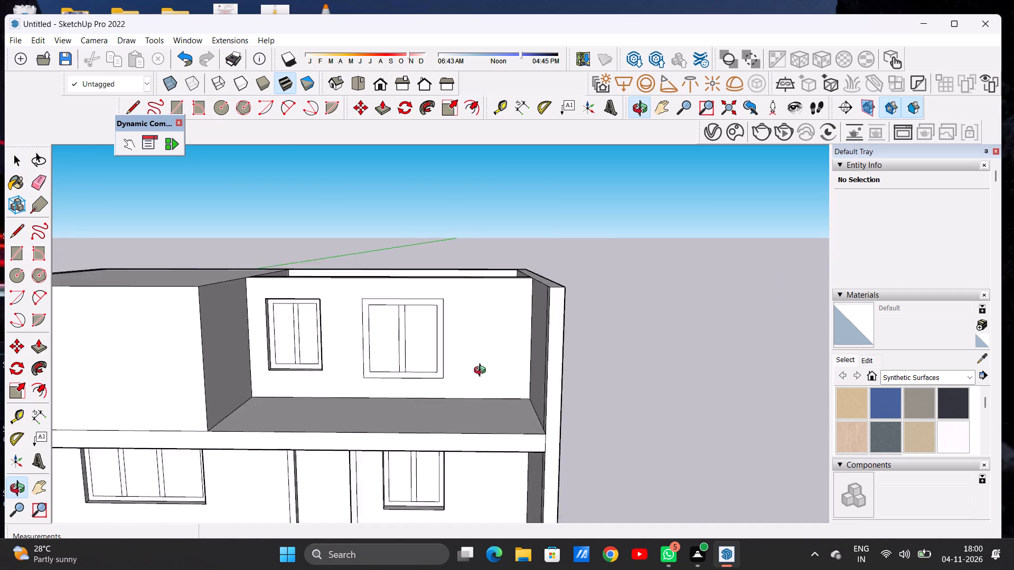
scroll(482, 372, "up", 4)
left_click_drag(485, 388, 488, 375)
key("r")
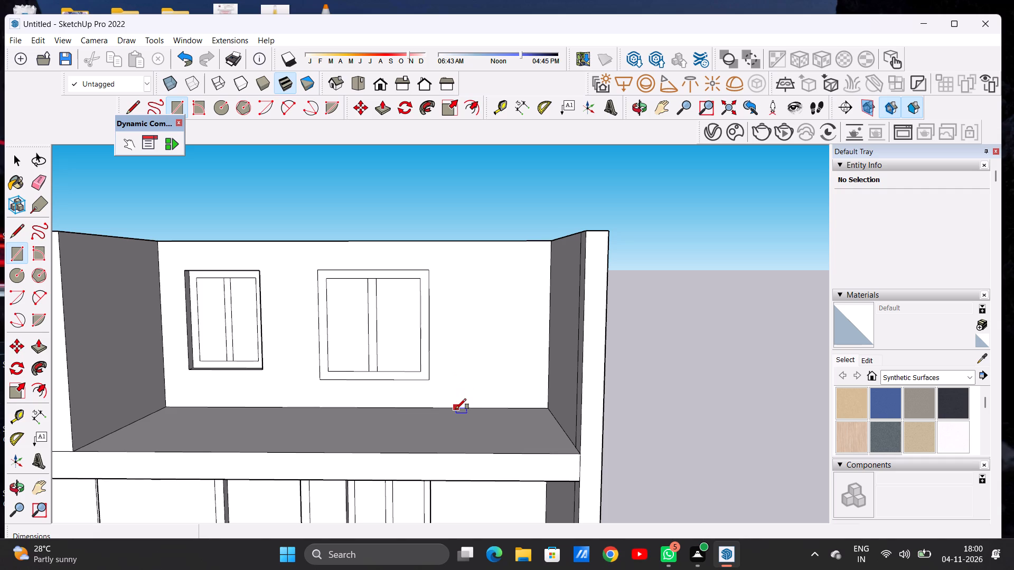
left_click(454, 410)
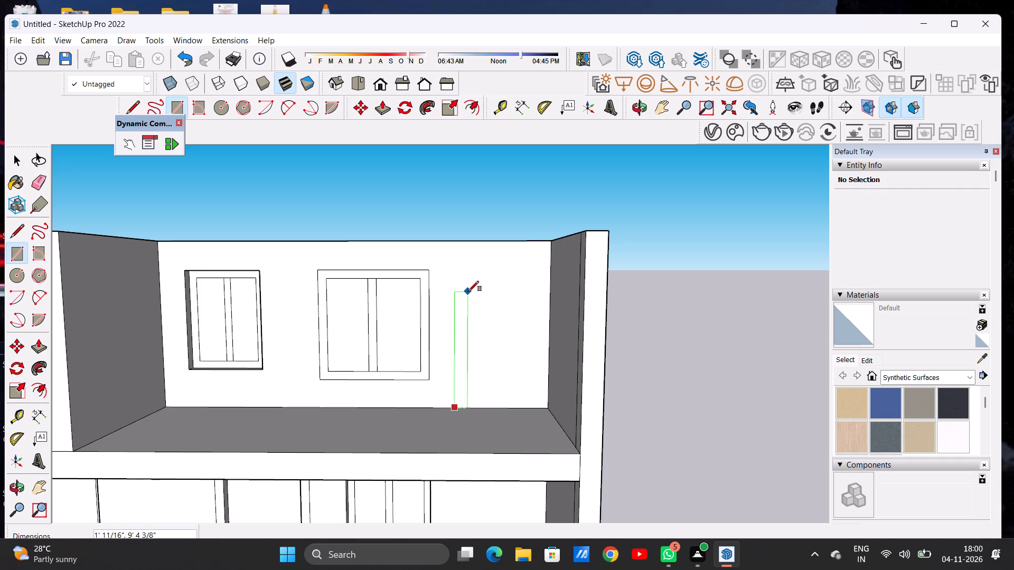
left_click(538, 260)
key("space")
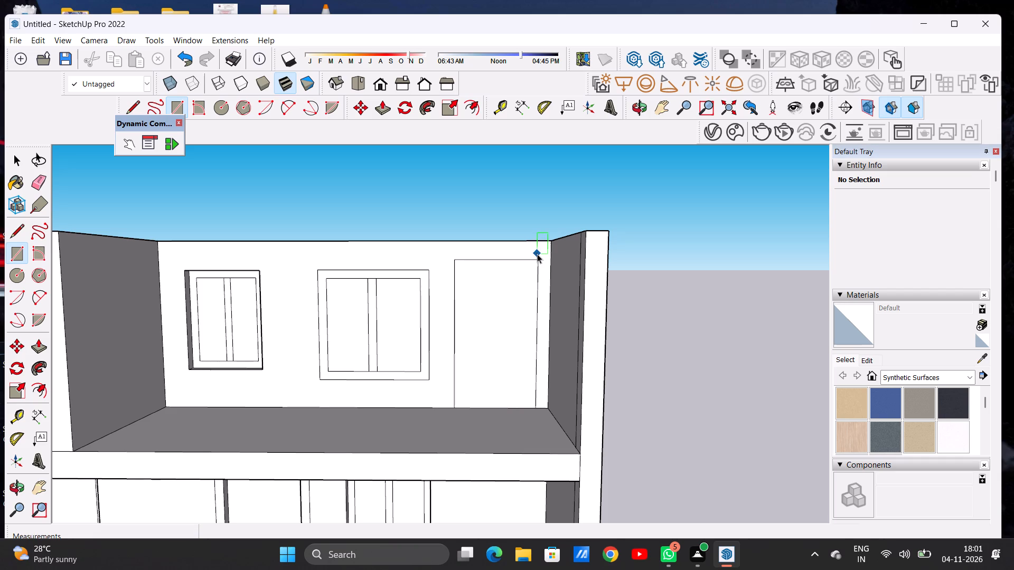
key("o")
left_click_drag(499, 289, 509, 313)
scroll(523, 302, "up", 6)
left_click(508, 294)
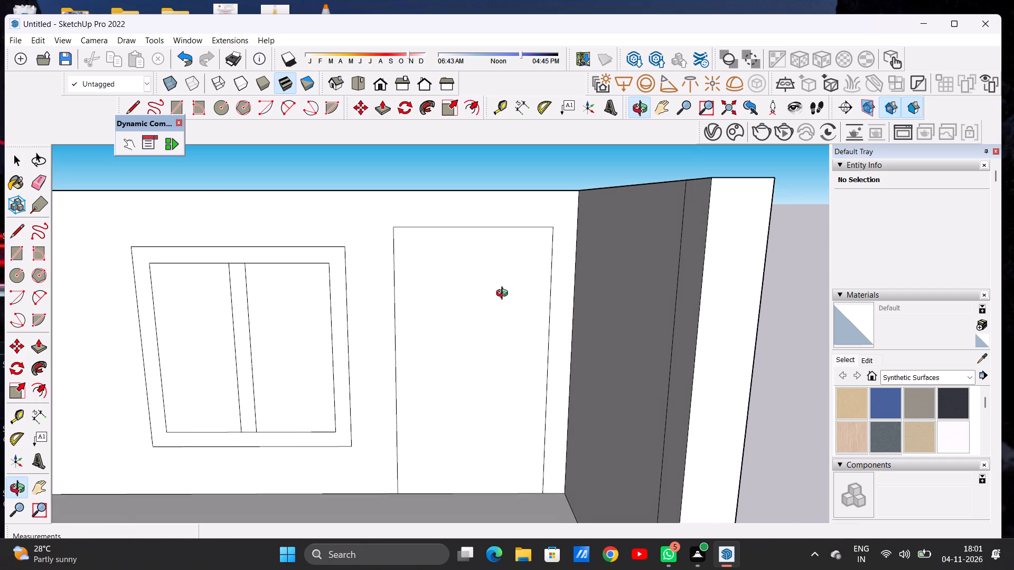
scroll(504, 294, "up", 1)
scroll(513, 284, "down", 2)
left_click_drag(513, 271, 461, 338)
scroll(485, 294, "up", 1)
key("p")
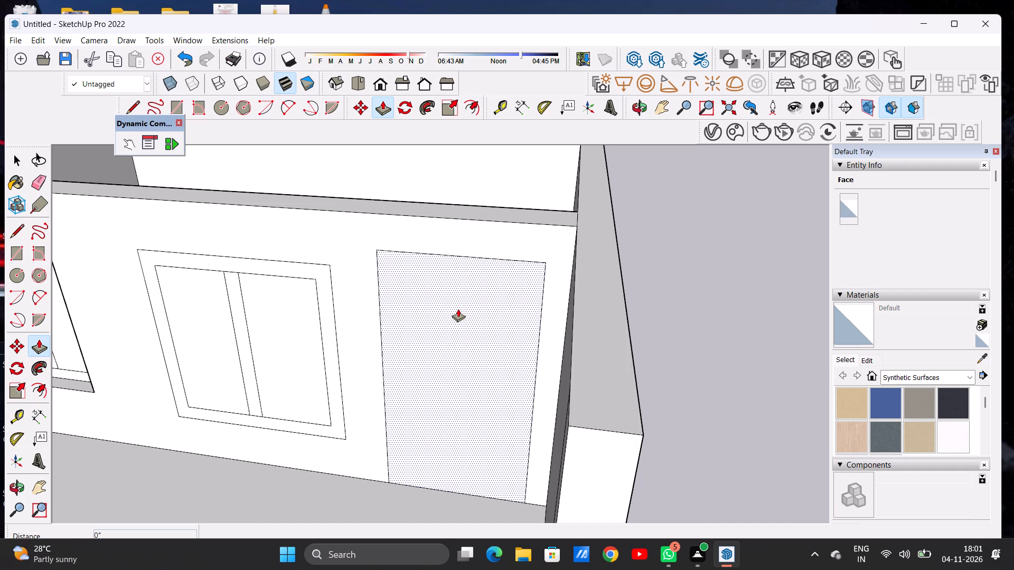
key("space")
Offset the door rectangle's outline inward by about 5 1/4" to form the door frame.
scroll(481, 302, "down", 5)
left_click_drag(480, 311, 509, 261)
key("o")
left_click_drag(494, 355, 531, 272)
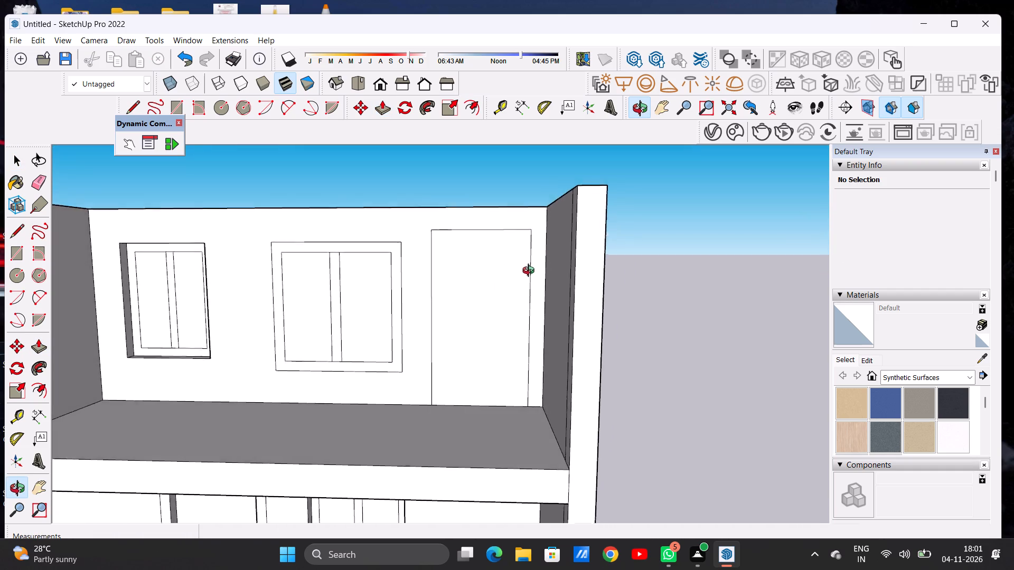
left_click_drag(531, 272, 531, 272)
scroll(527, 263, "up", 2)
key("o")
key("f")
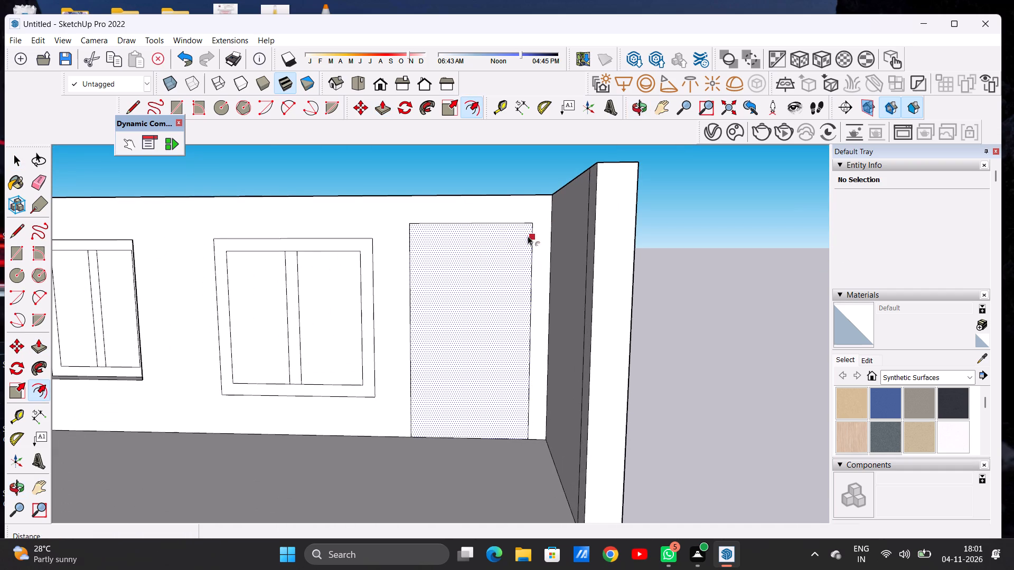
left_click(436, 234)
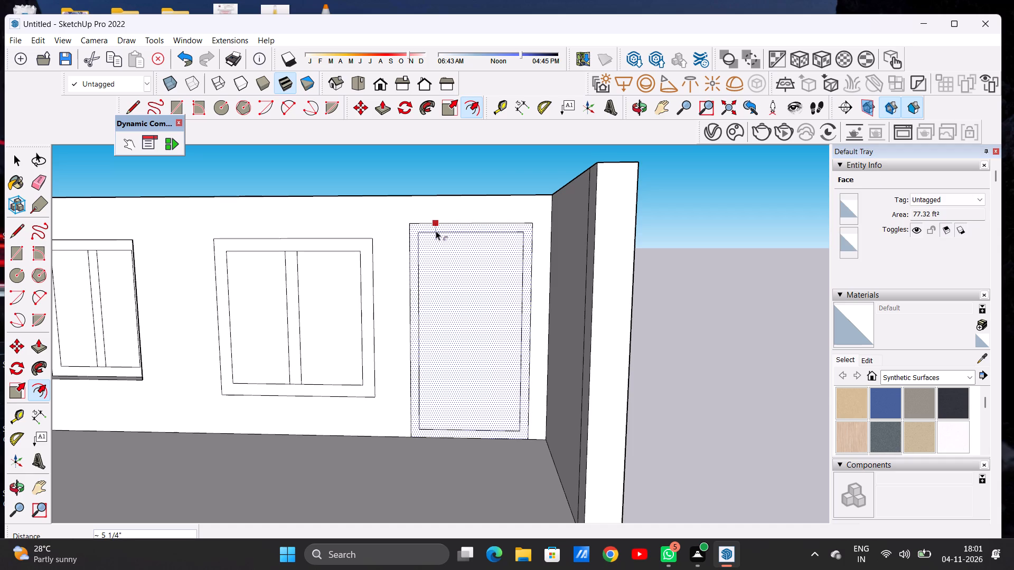
left_click(436, 233)
key("space")
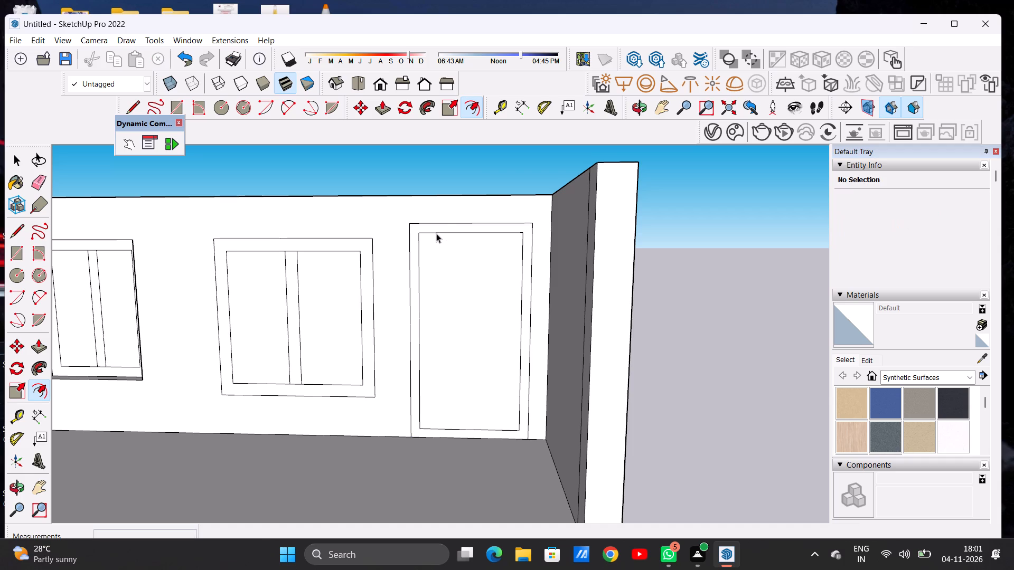
Draw two parallel diagonal lines, about 5' 5 1/2" and 6' 11/16" long, across the door panel's upper-left corner from its left to top edge.
type("L")
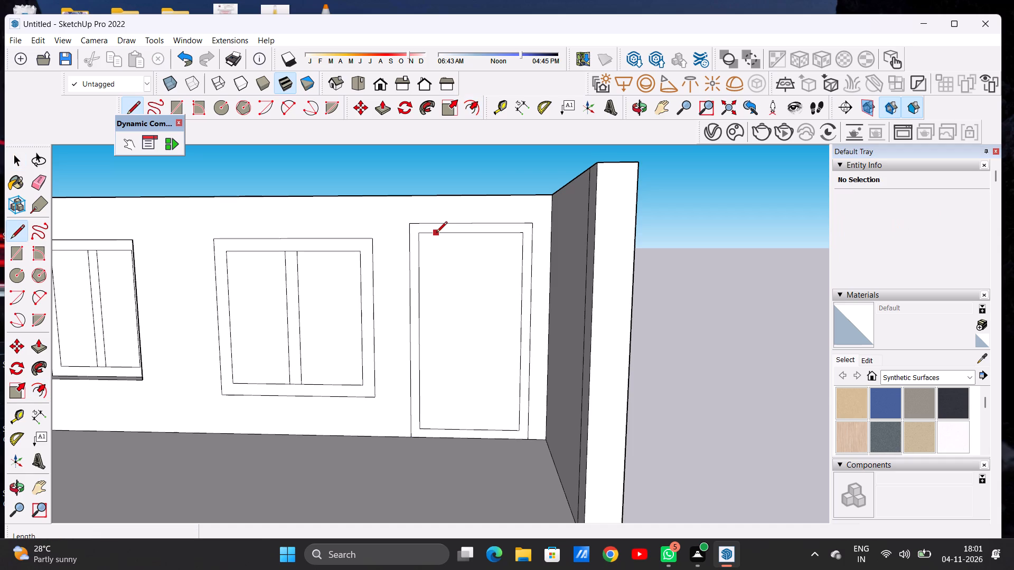
scroll(448, 291, "up", 1)
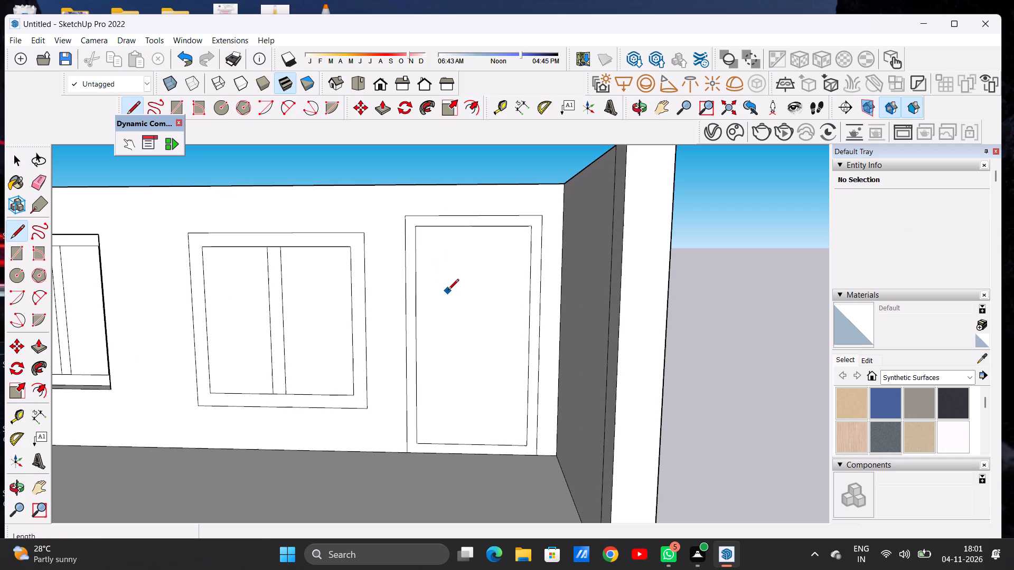
scroll(423, 309, "up", 3)
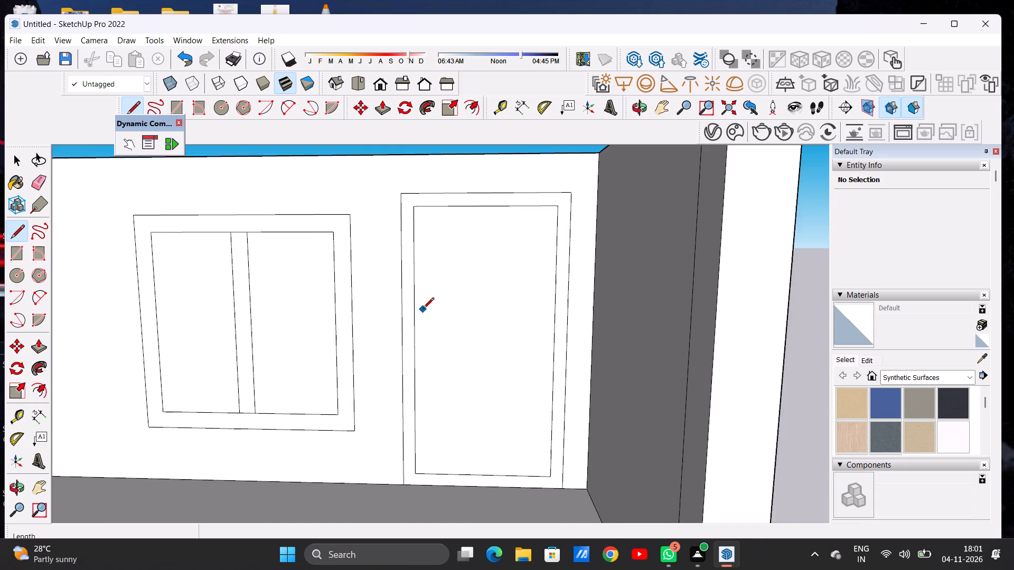
left_click(415, 299)
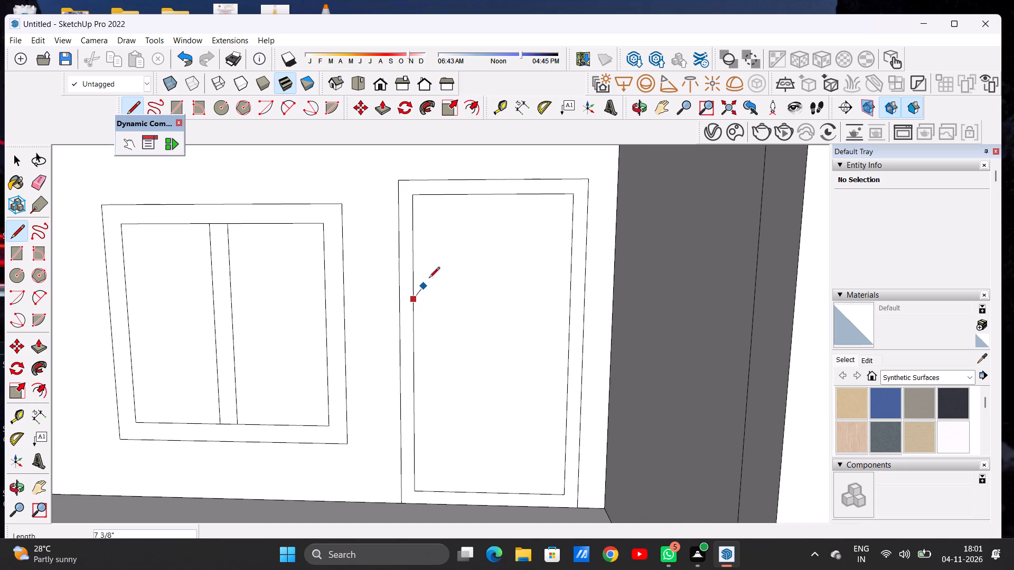
left_click(530, 196)
left_click(413, 311)
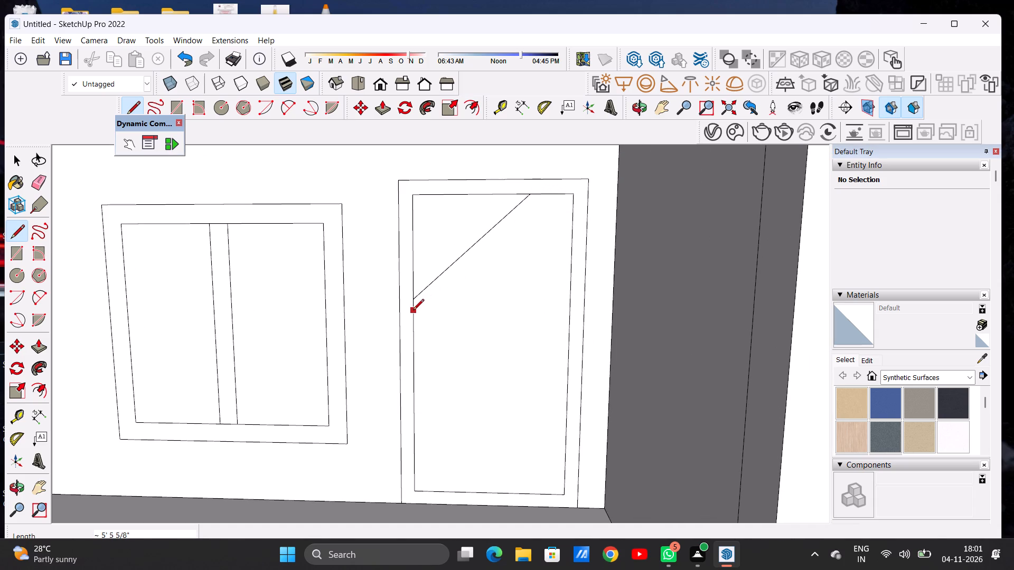
left_click(542, 197)
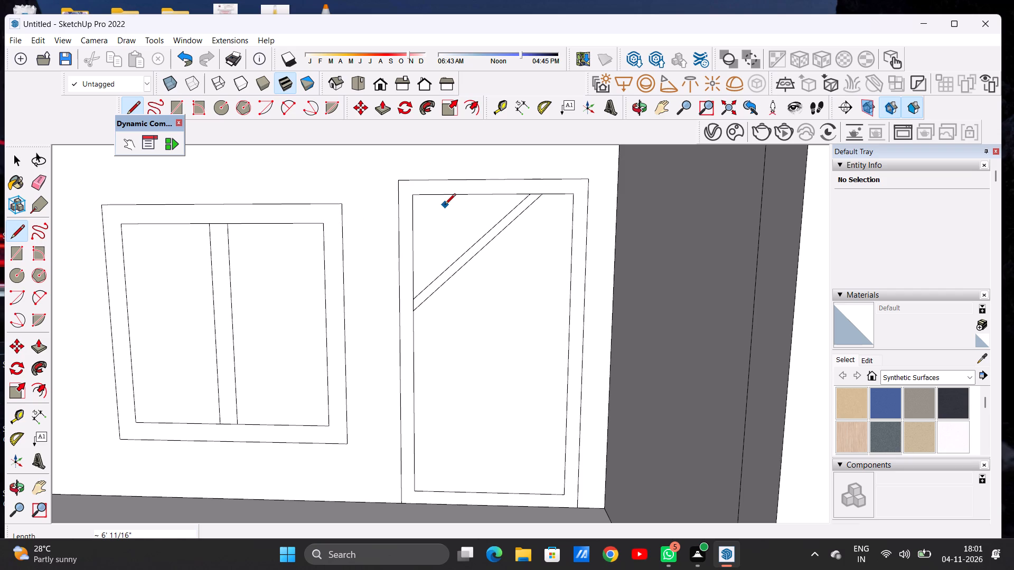
Draw two short parallel lines, about 2' 5" and 2' 2" long, from the door panel's top edge down to the diagonal bar.
left_click(427, 195)
left_click(475, 240)
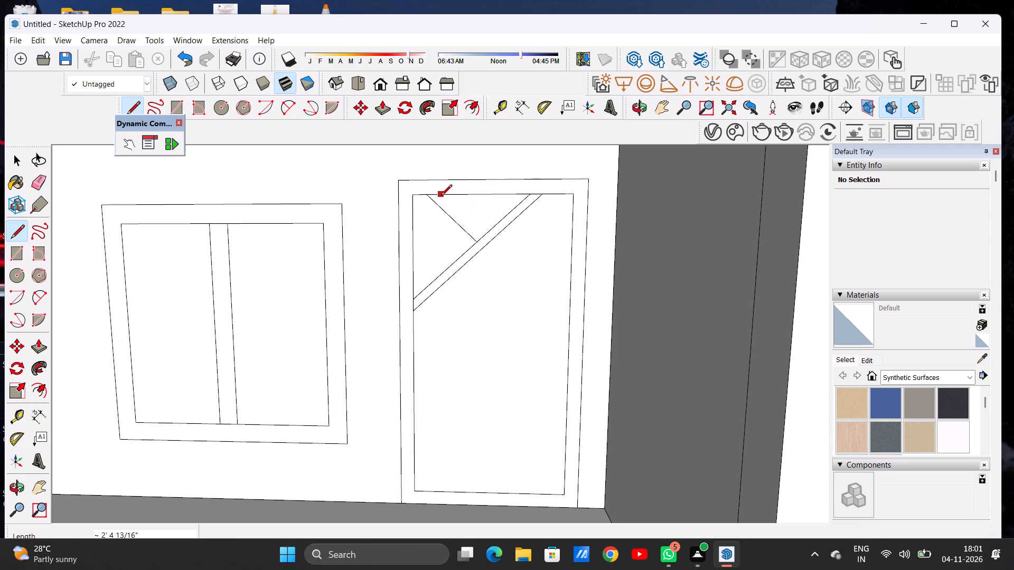
left_click(441, 196)
key("space")
key("l")
scroll(464, 214, "up", 2)
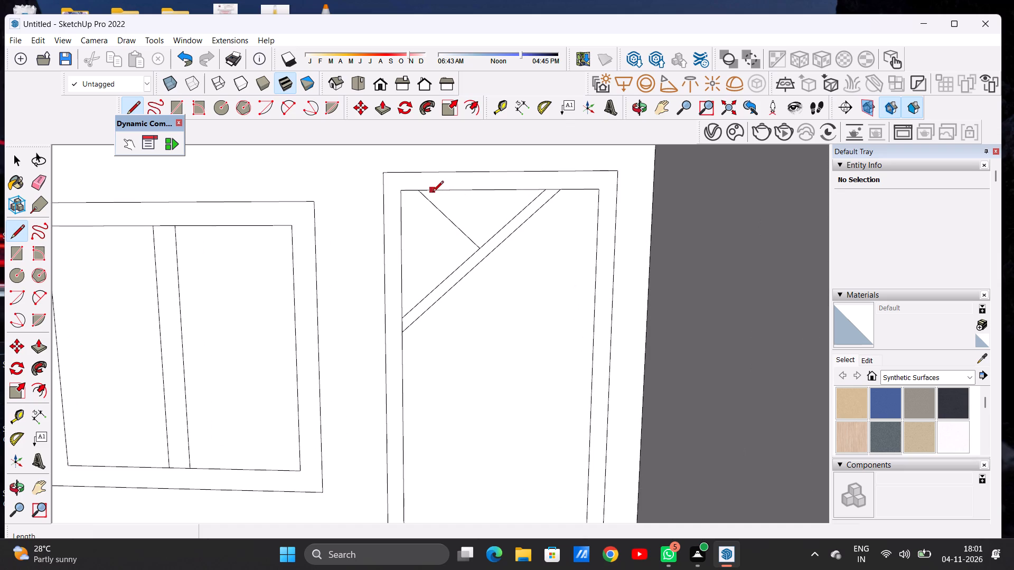
left_click(429, 190)
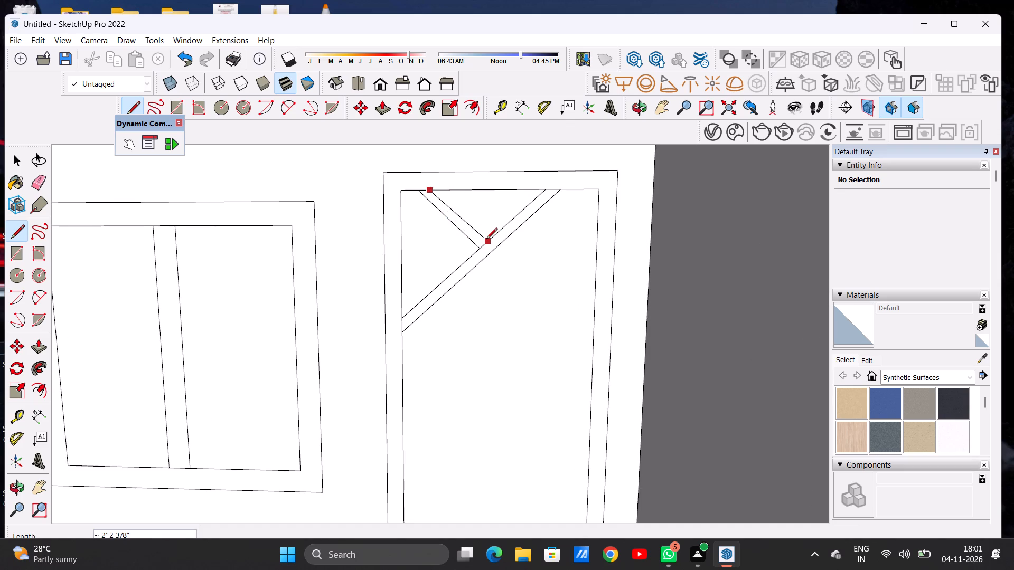
left_click(486, 240)
key("space")
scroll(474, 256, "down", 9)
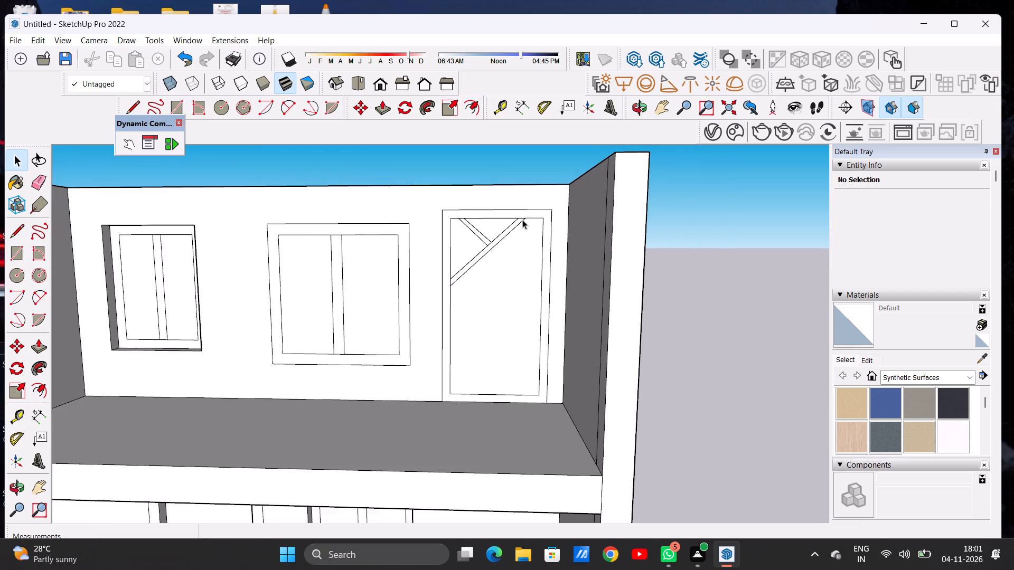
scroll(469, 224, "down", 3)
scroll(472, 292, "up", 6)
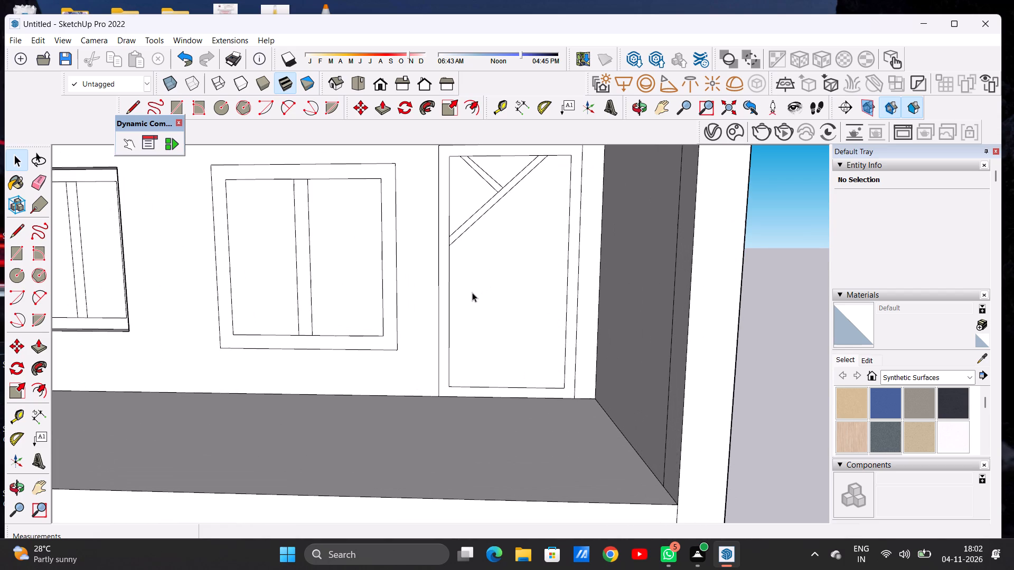
Draw a narrow upright handle rectangle about 4 15/16" by 1' 11" on the upper door panel, just below the diagonal bar.
key("r")
left_click(461, 260)
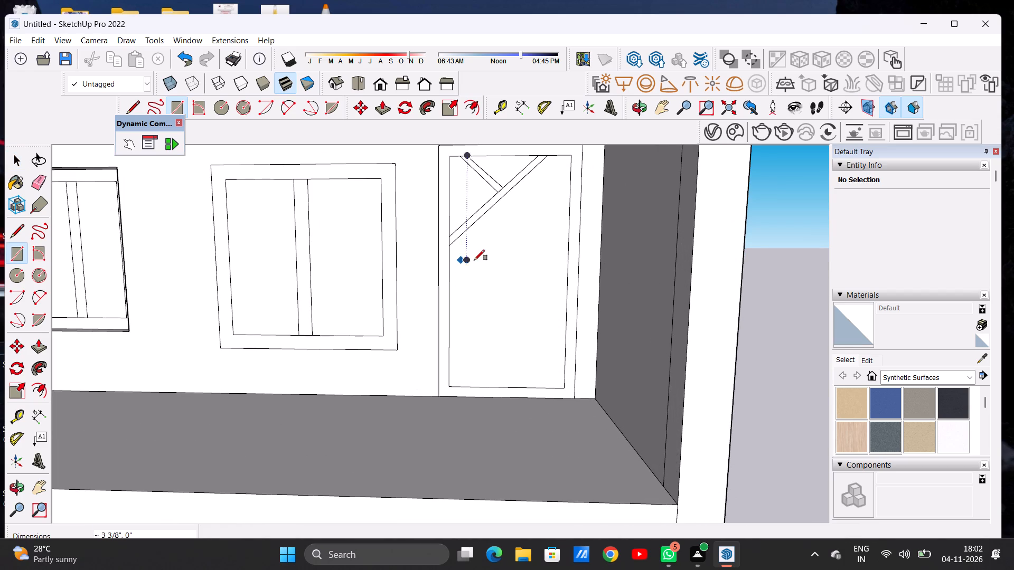
left_click(474, 262)
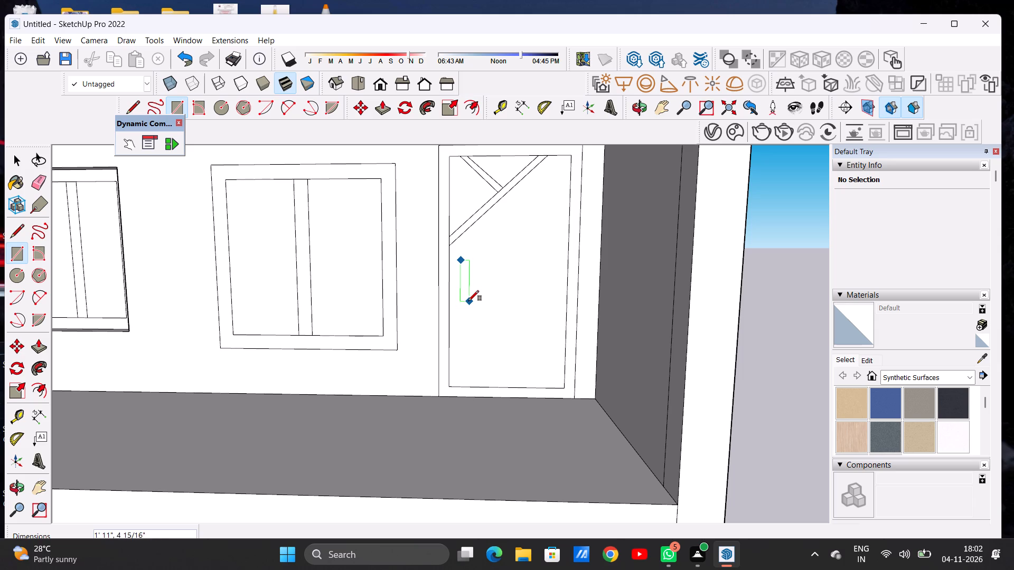
left_click(468, 300)
key("space")
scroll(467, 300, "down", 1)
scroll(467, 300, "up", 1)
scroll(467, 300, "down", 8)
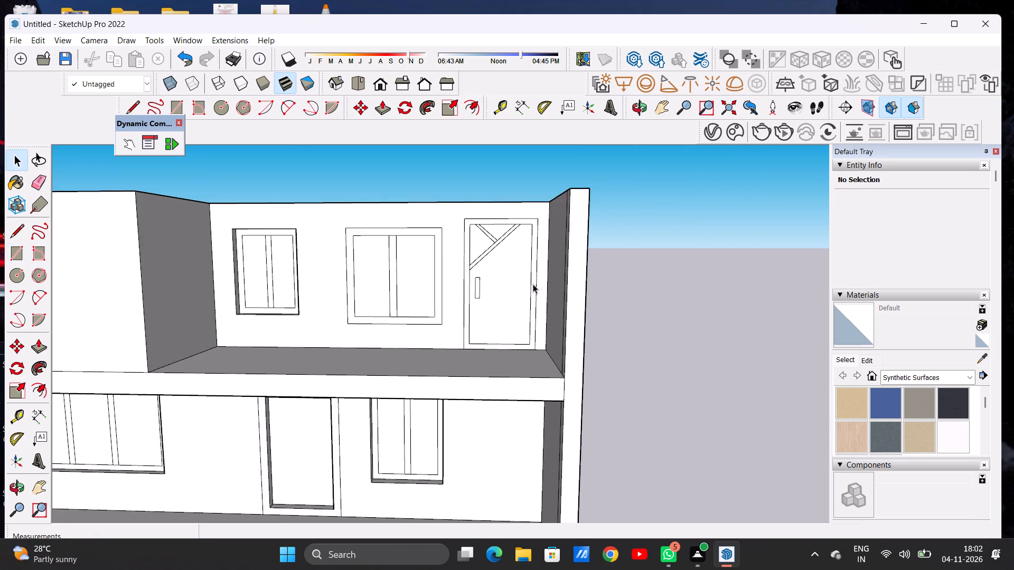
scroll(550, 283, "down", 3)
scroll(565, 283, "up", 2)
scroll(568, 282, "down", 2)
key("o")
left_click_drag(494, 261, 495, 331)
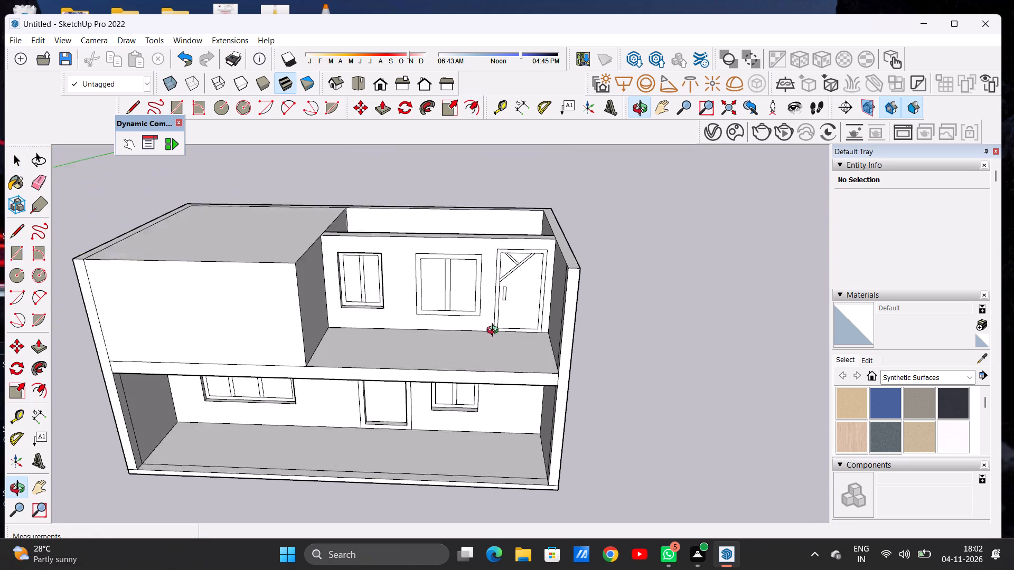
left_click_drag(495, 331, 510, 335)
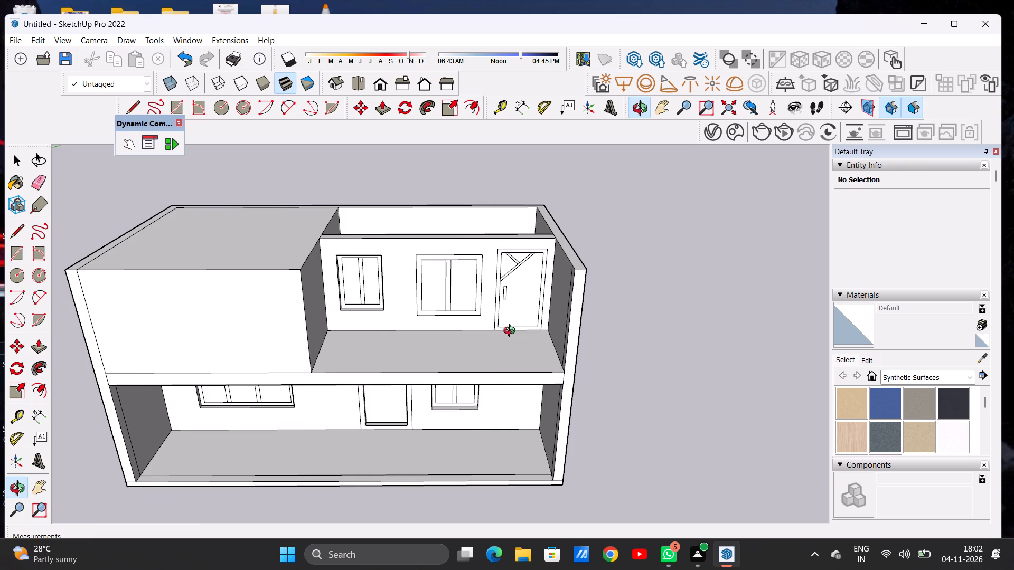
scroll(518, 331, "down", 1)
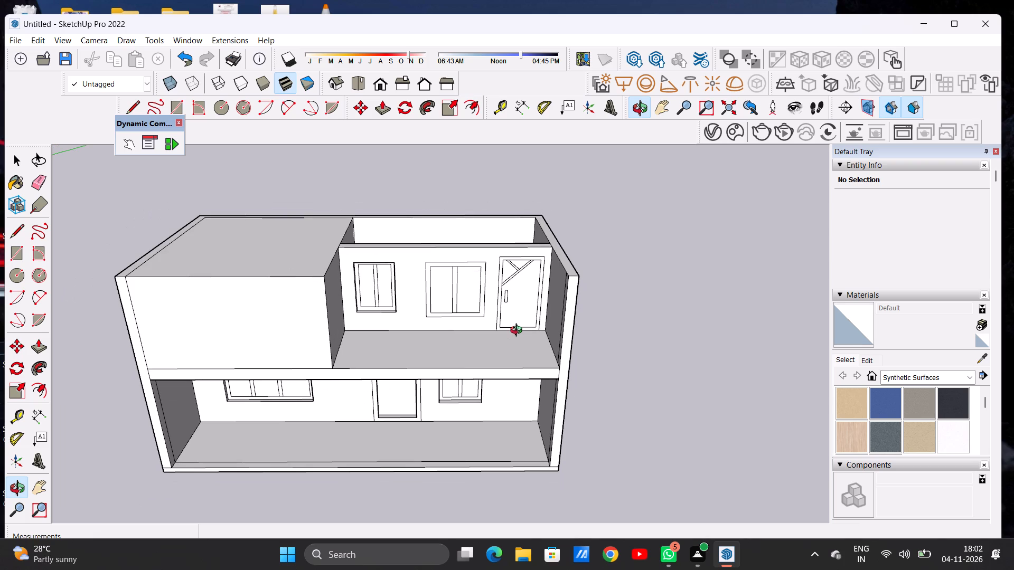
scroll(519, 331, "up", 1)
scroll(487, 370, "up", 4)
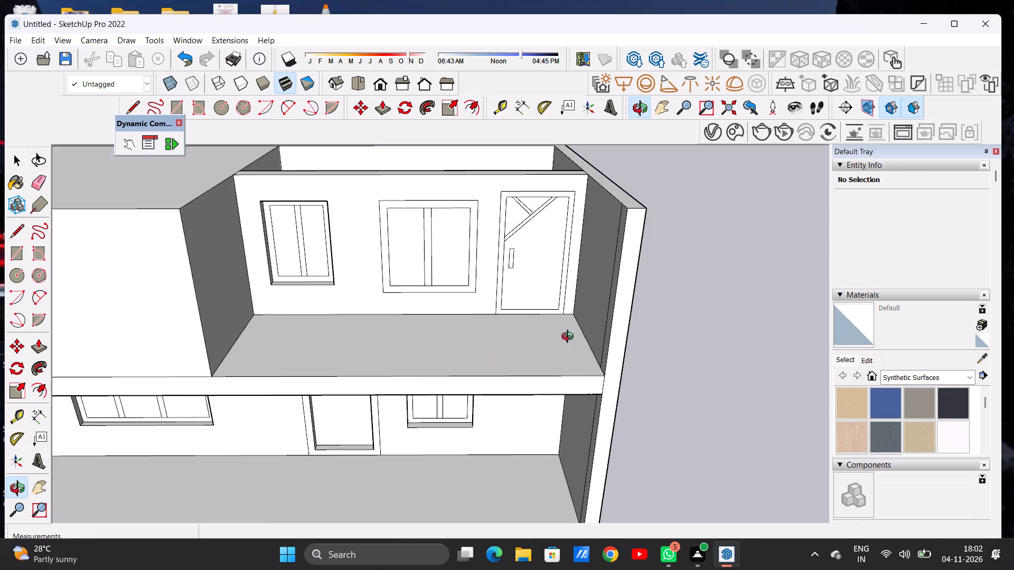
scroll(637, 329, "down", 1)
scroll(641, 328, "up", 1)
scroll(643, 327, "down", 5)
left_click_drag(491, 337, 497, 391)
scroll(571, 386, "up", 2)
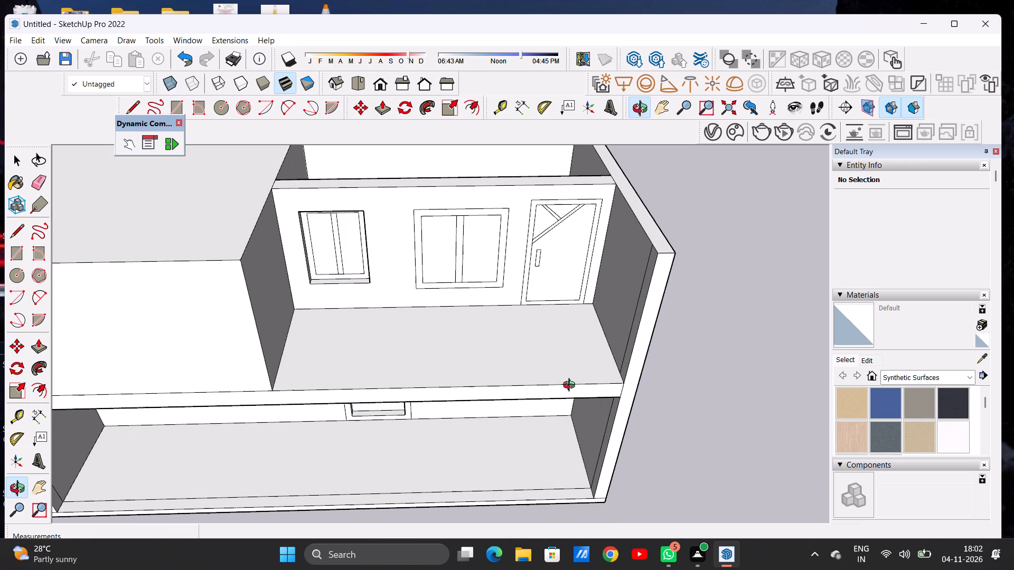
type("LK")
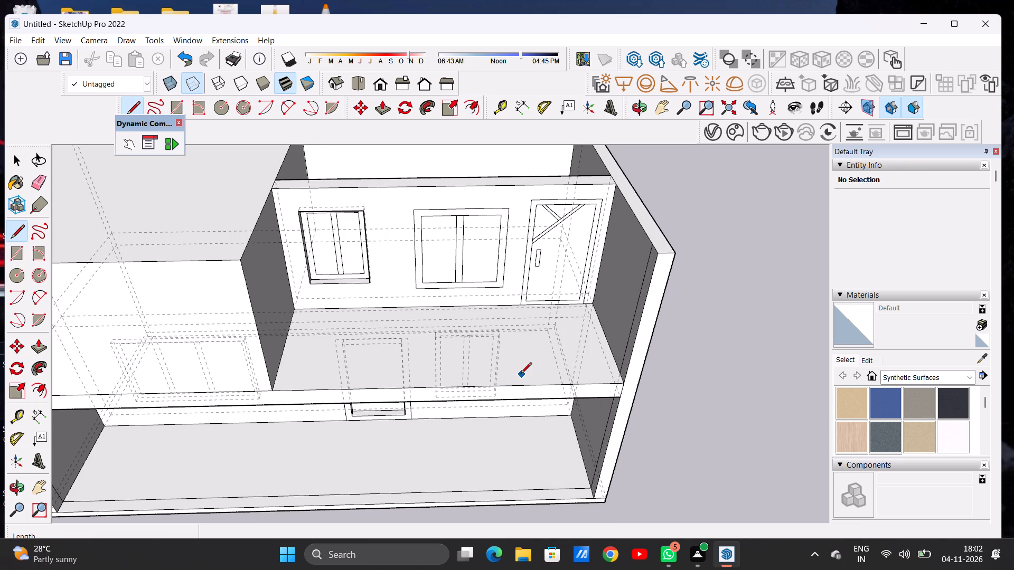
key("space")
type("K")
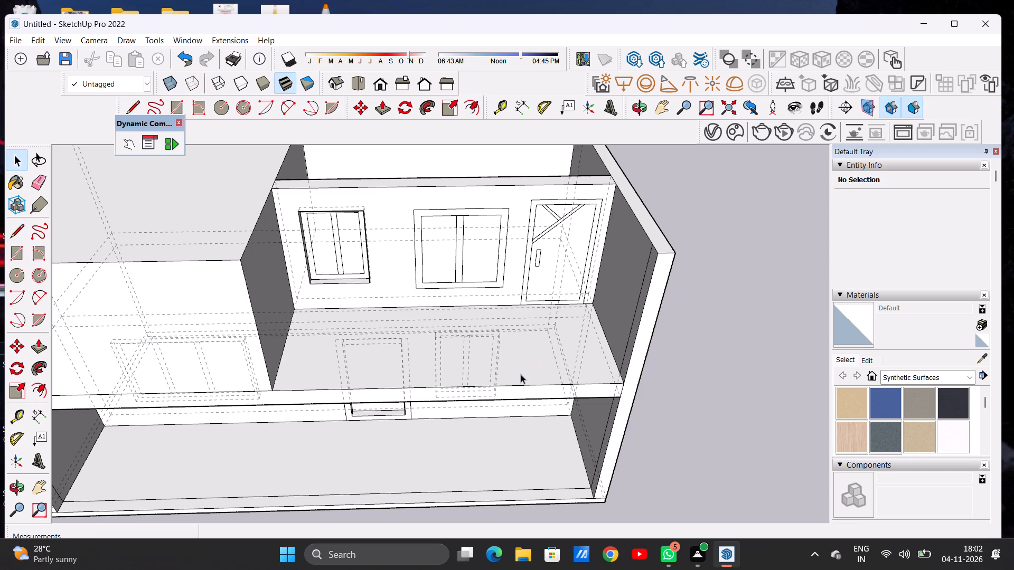
Draw a line about 30' 10 1/2" long across the open upper floor, parallel to its front edge, from the side wall to the enclosed block.
key("o")
scroll(521, 374, "down", 4)
left_click_drag(514, 365, 528, 405)
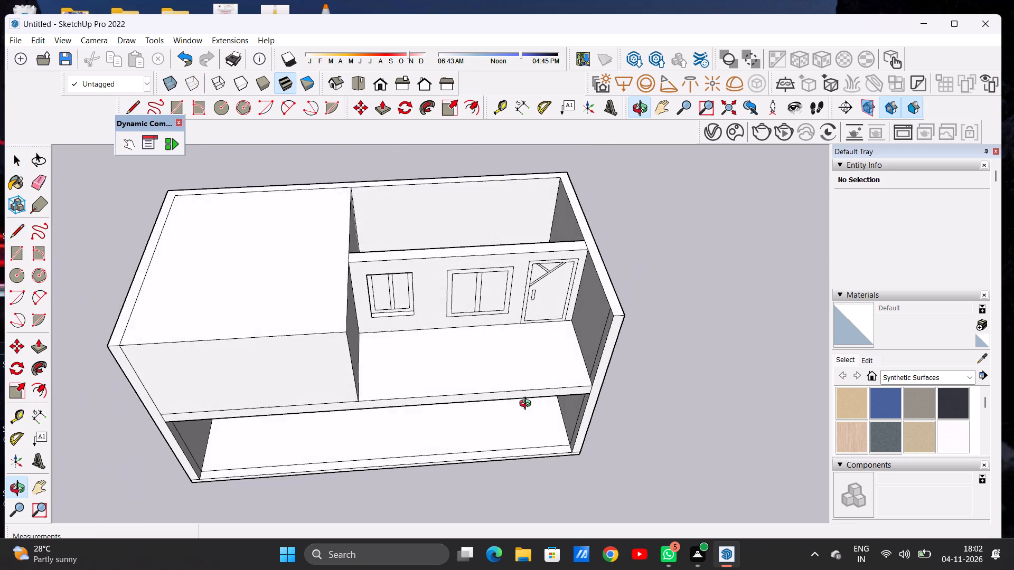
left_click_drag(528, 405, 505, 386)
scroll(380, 387, "up", 6)
left_click_drag(437, 371, 439, 385)
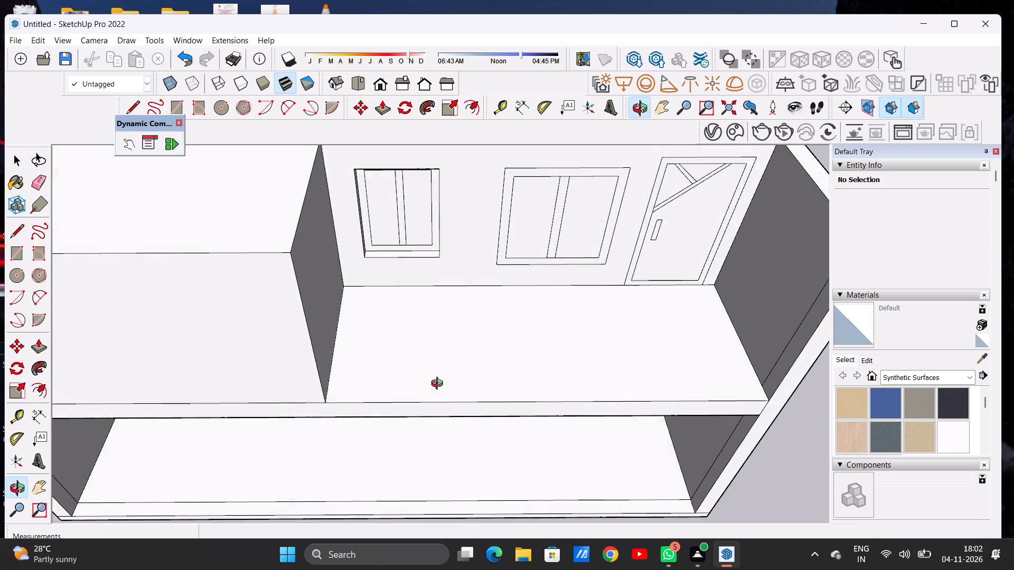
left_click_drag(439, 385, 440, 438)
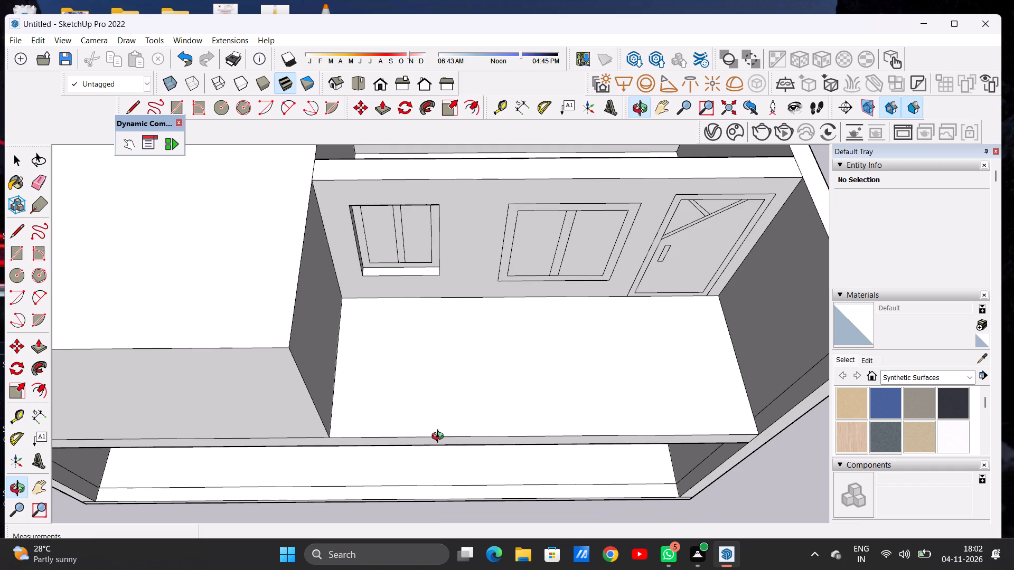
key("space")
type("L")
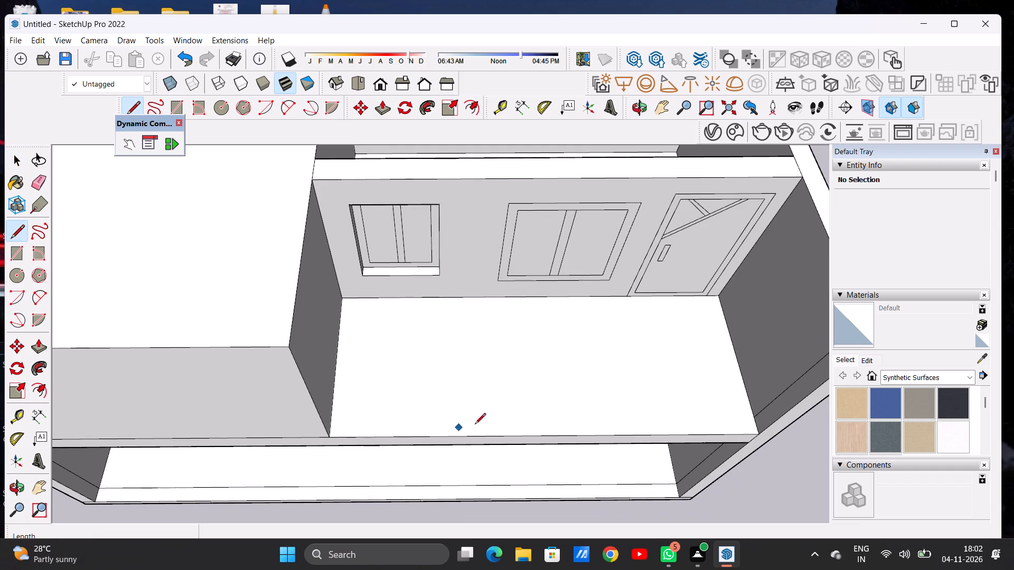
left_click(757, 422)
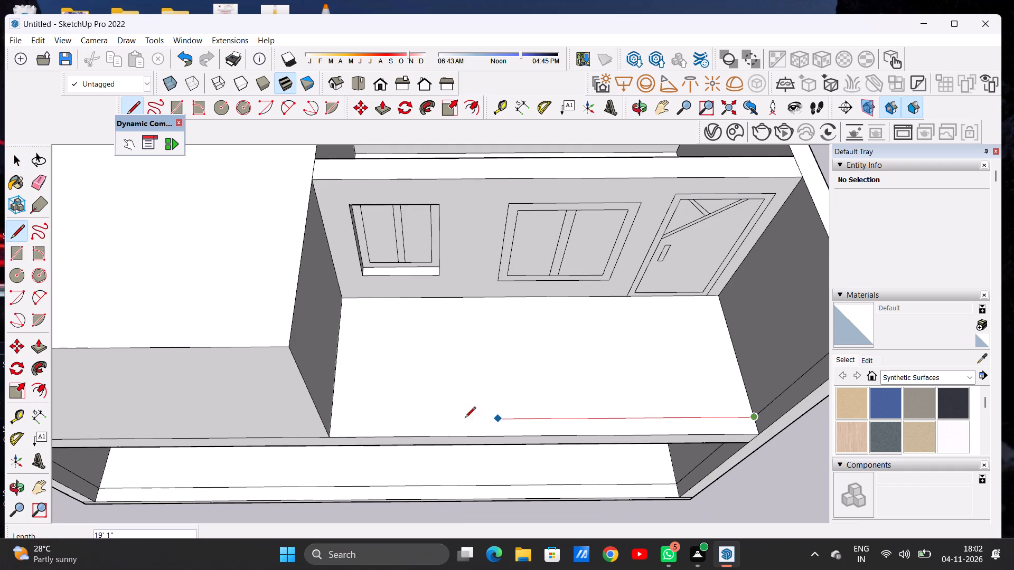
left_click(328, 419)
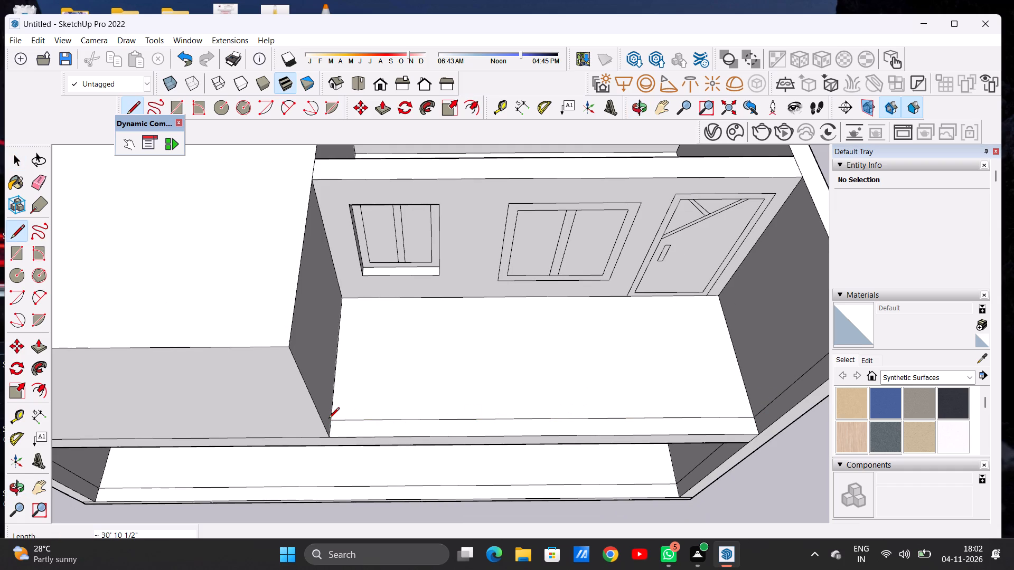
key("space")
Push/Pull the front face of the upper floor slab outward by about 1' 1 11/16".
scroll(328, 436, "down", 3)
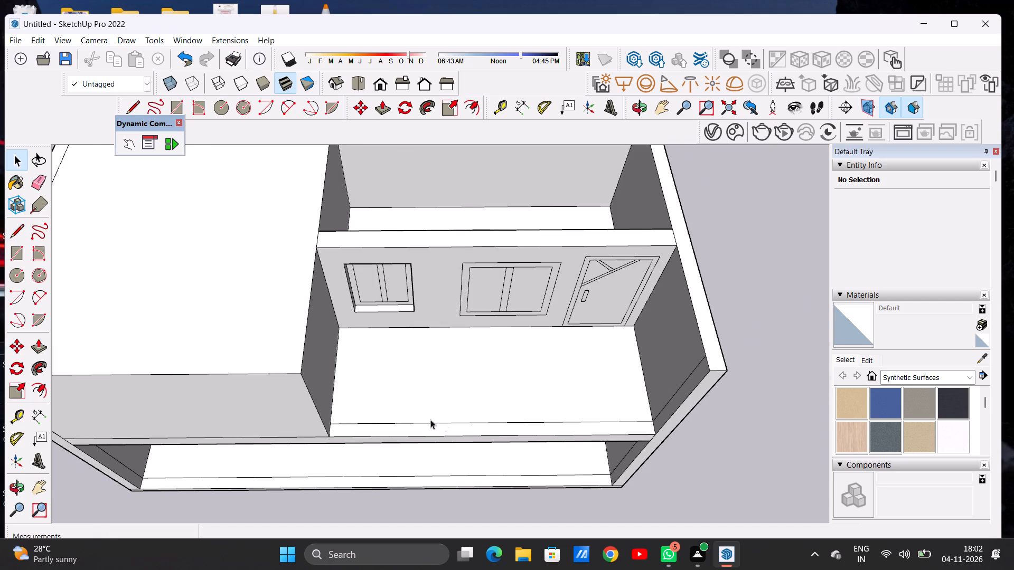
scroll(483, 419, "down", 5)
type("P O")
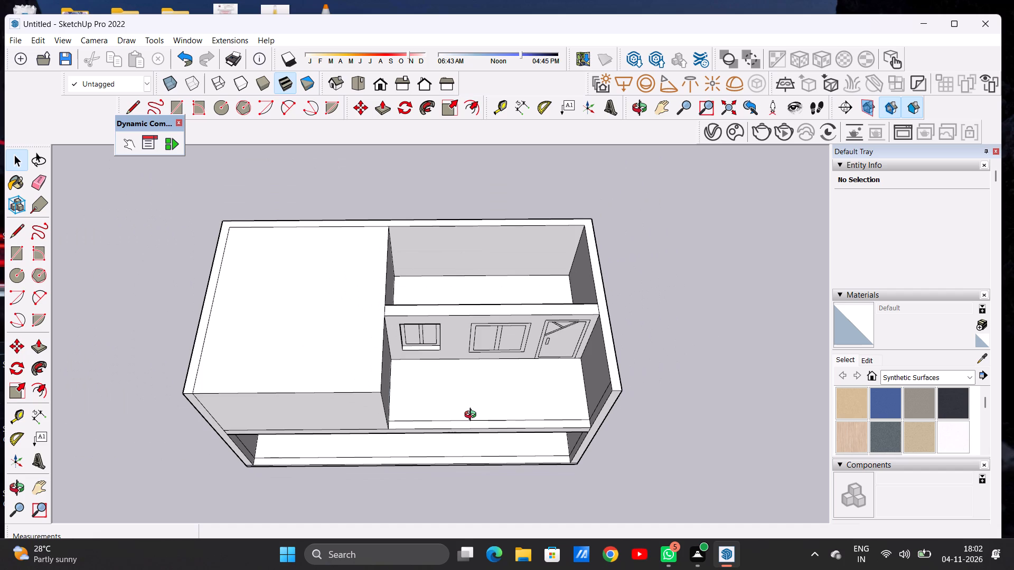
scroll(494, 432, "down", 2)
left_click_drag(542, 461, 517, 332)
left_click_drag(548, 425, 554, 359)
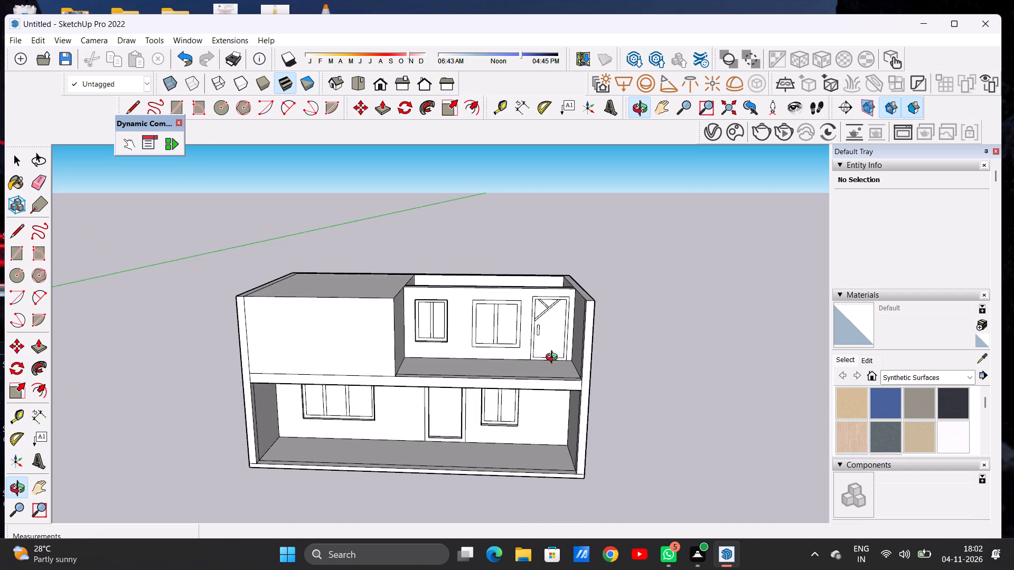
left_click_drag(554, 358, 429, 480)
scroll(510, 469, "up", 7)
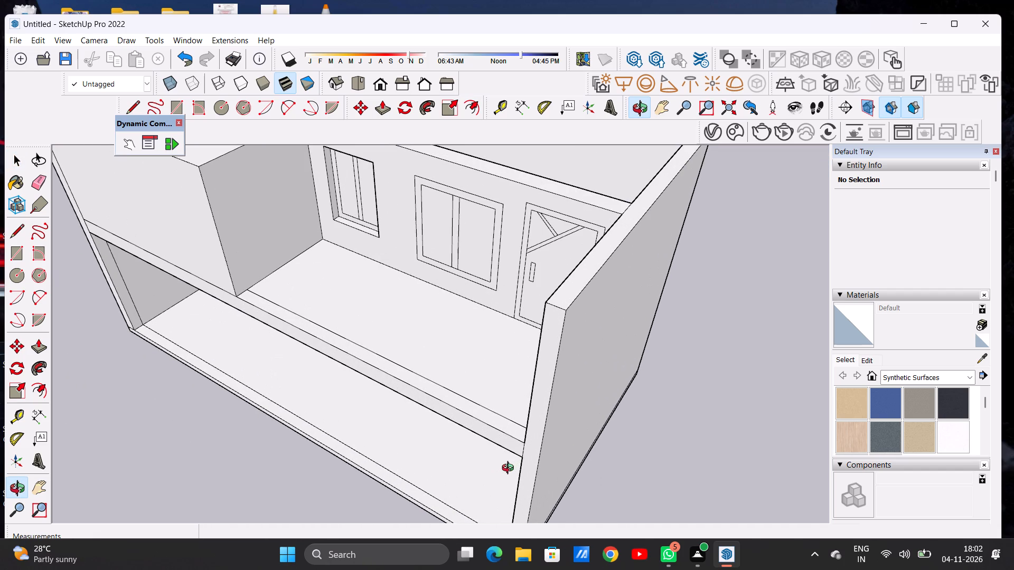
key("p")
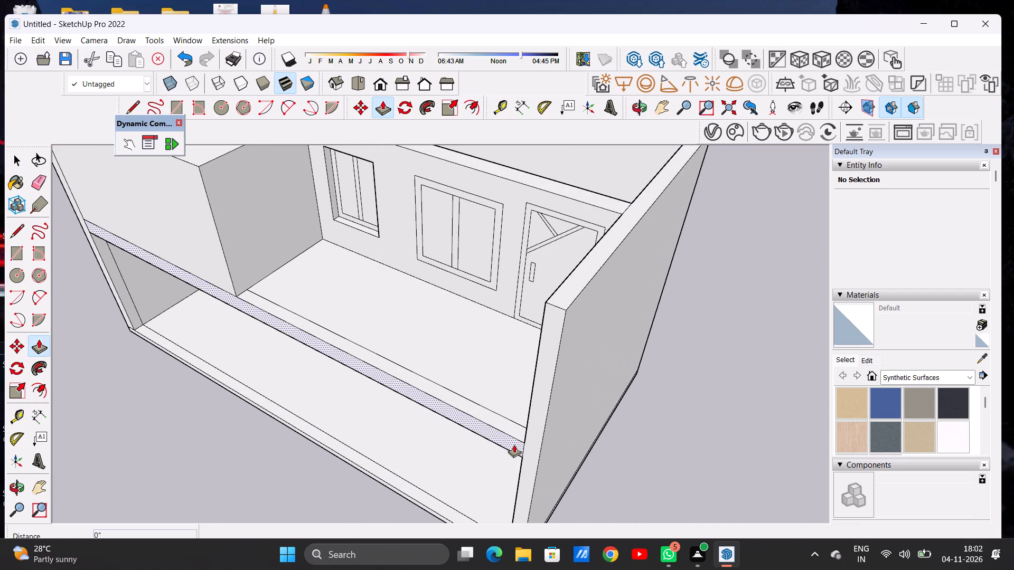
scroll(514, 444, "up", 4)
left_click(514, 444)
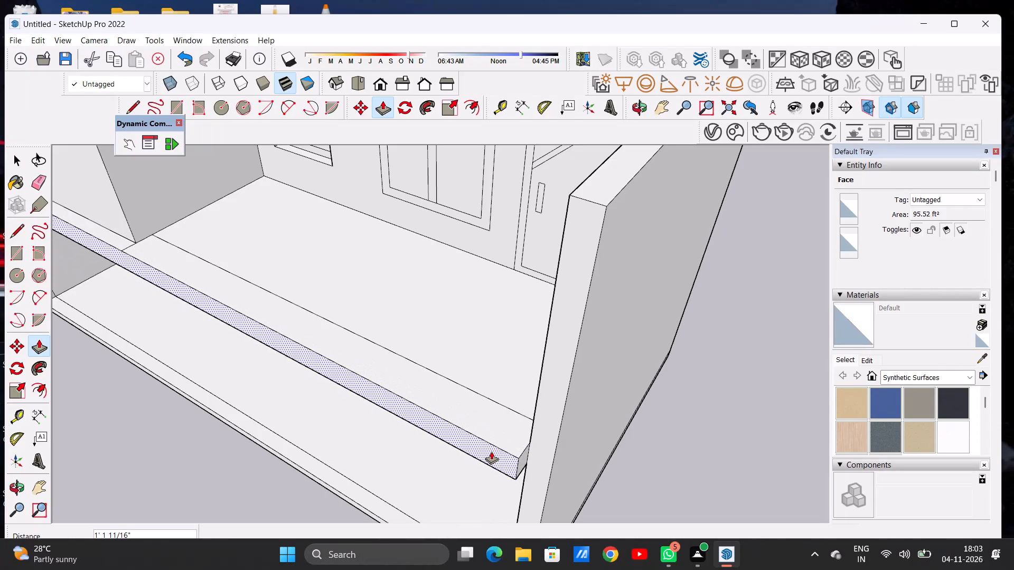
left_click(491, 451)
key("space")
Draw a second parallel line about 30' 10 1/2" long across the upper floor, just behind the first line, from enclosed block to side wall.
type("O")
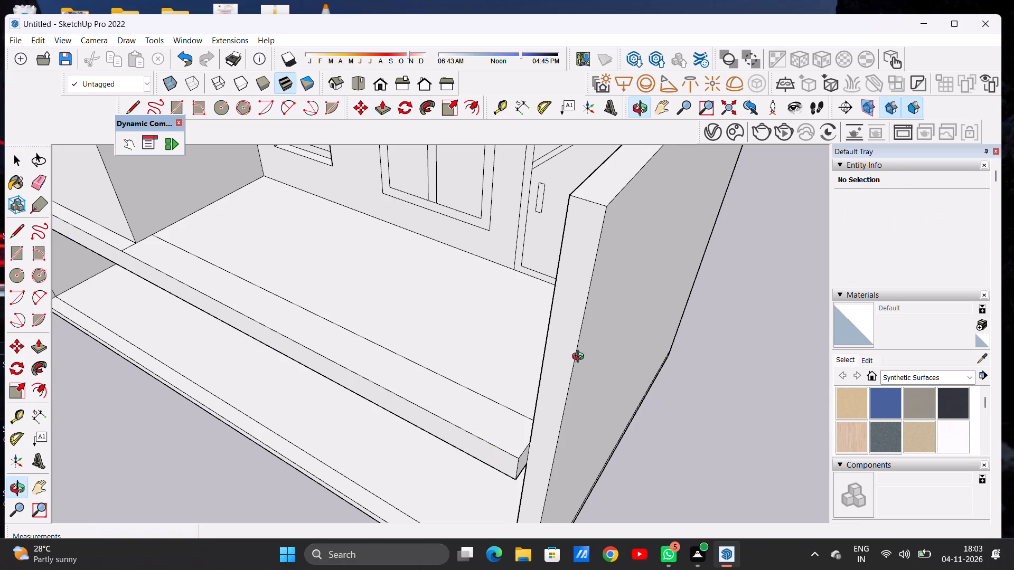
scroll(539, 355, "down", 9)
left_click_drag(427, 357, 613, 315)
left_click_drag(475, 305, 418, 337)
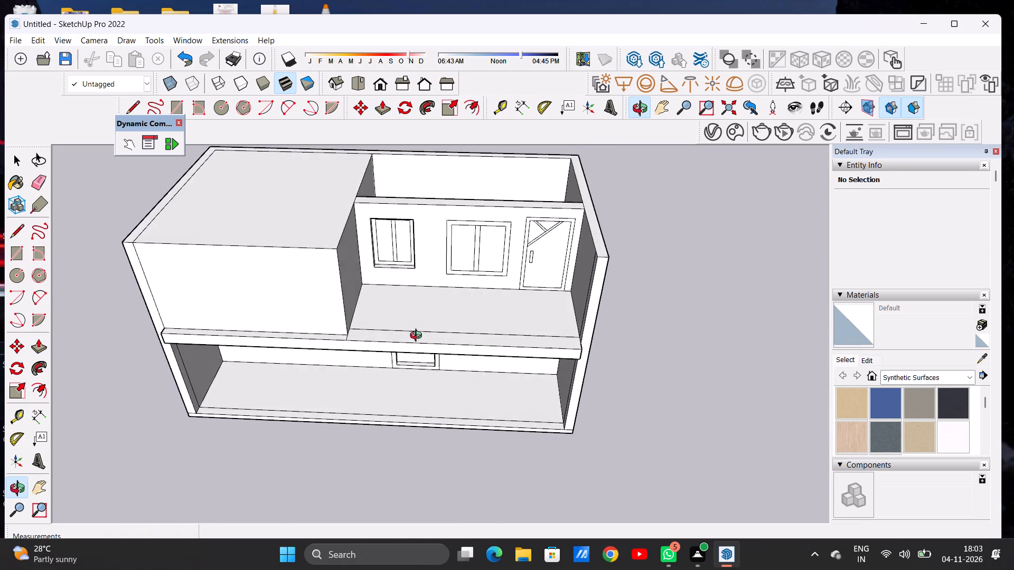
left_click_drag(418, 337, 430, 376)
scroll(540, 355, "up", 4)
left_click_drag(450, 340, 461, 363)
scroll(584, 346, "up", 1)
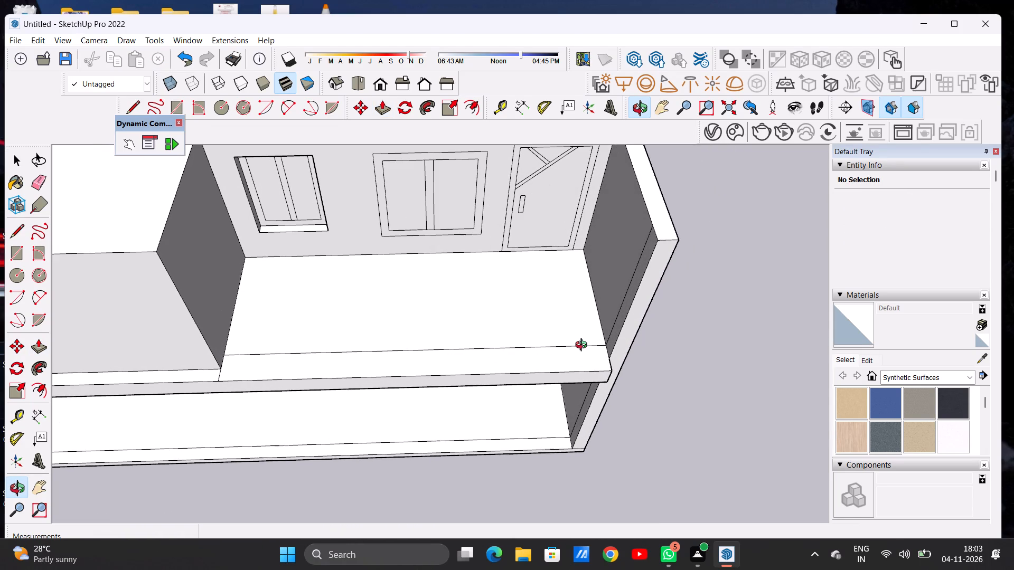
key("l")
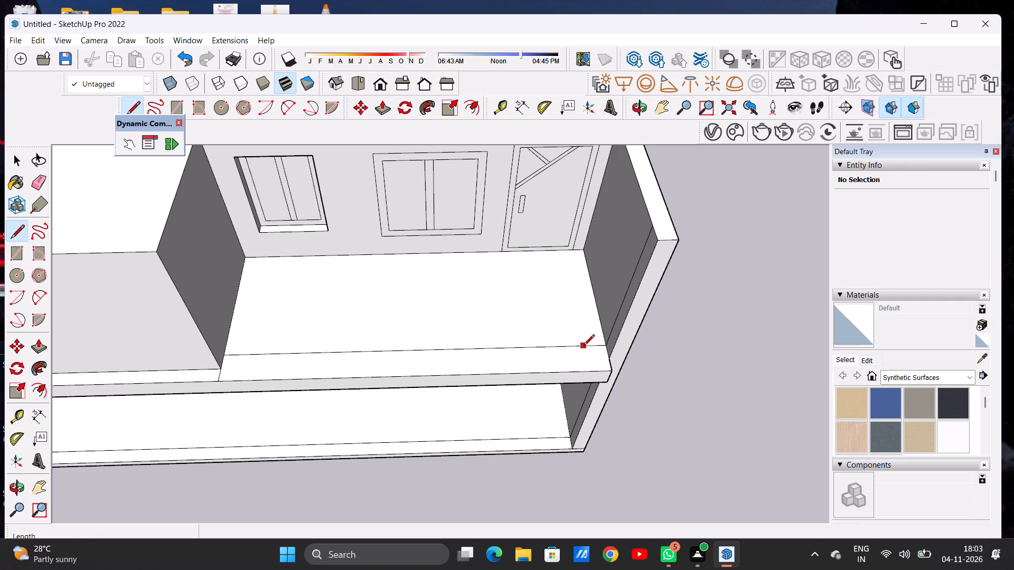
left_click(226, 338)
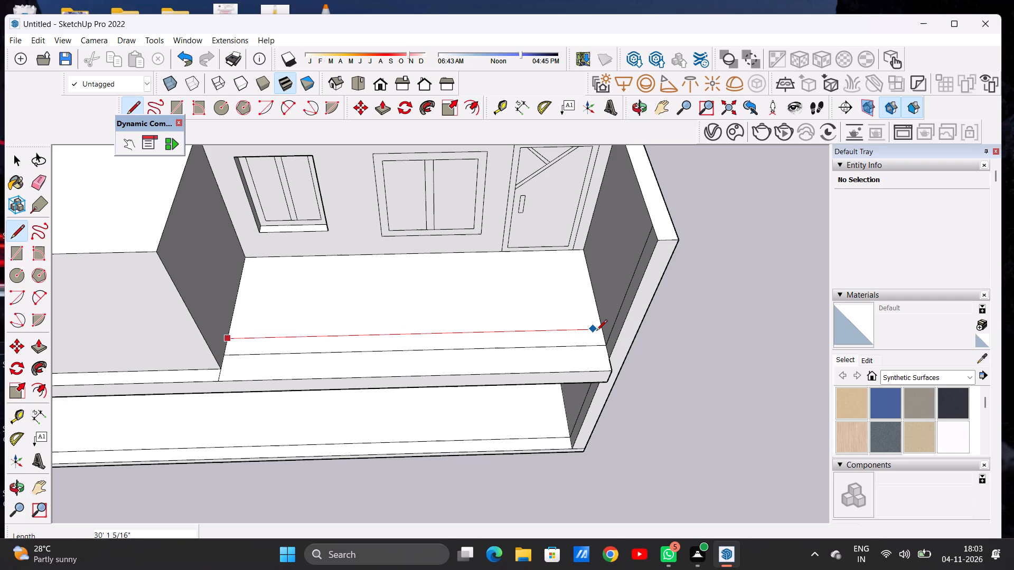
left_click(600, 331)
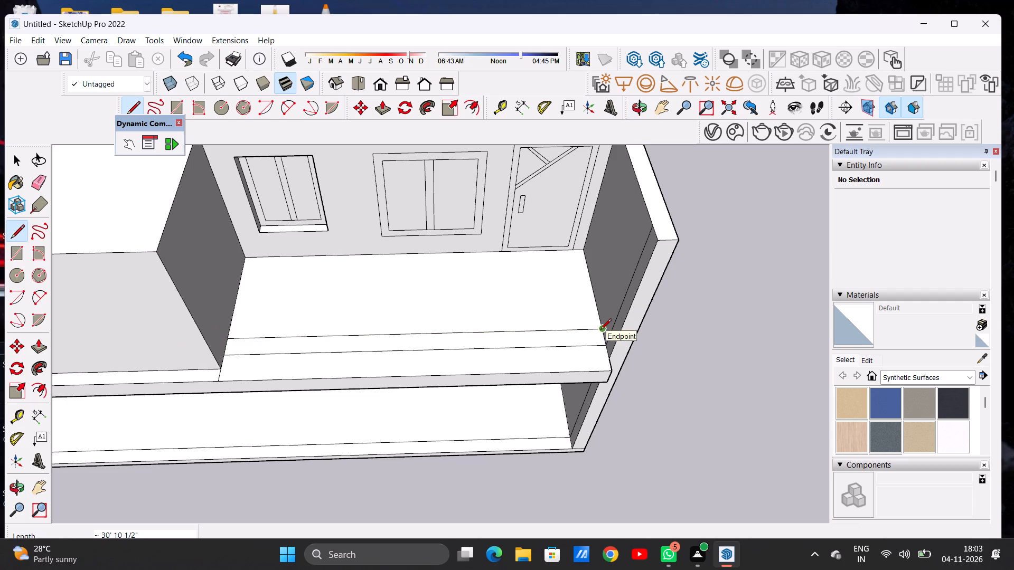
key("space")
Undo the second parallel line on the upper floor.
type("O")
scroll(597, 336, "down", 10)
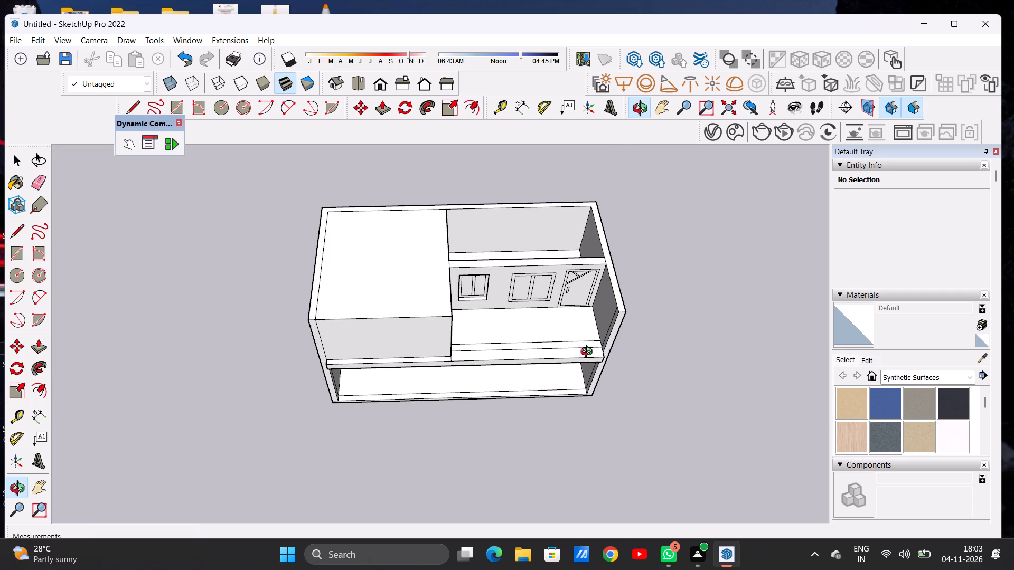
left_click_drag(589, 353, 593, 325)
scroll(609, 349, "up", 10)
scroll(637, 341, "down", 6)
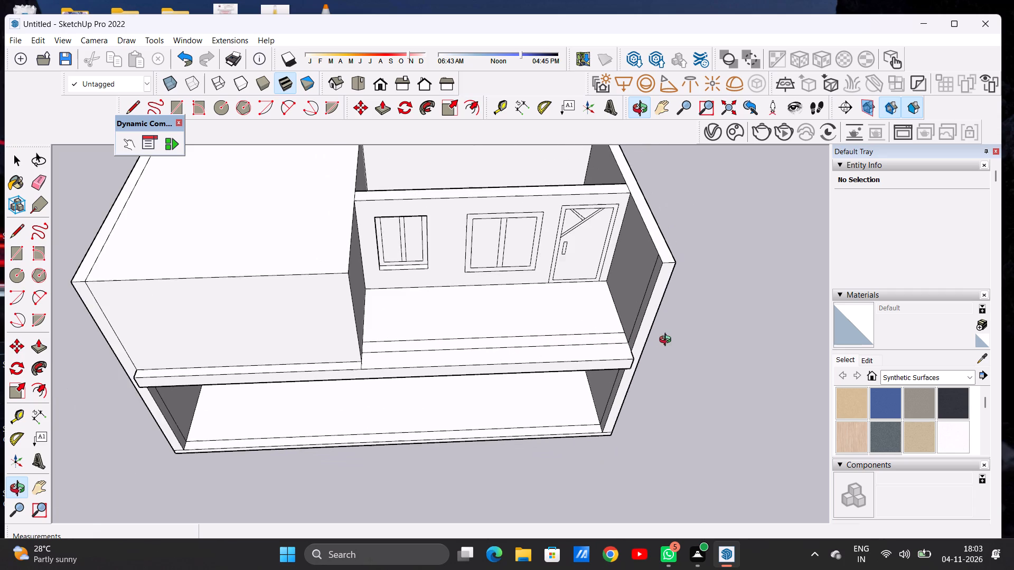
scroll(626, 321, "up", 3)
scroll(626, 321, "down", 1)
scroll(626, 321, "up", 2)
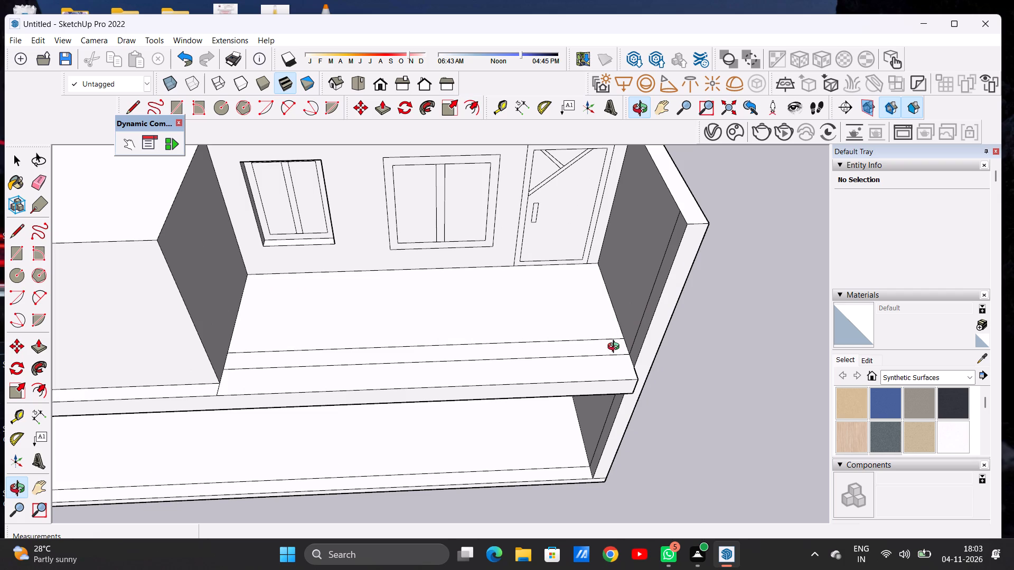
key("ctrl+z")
Draw a second line across the upper floor, parallel to and just behind the first line, from the enclosed block to the side wall.
key("l")
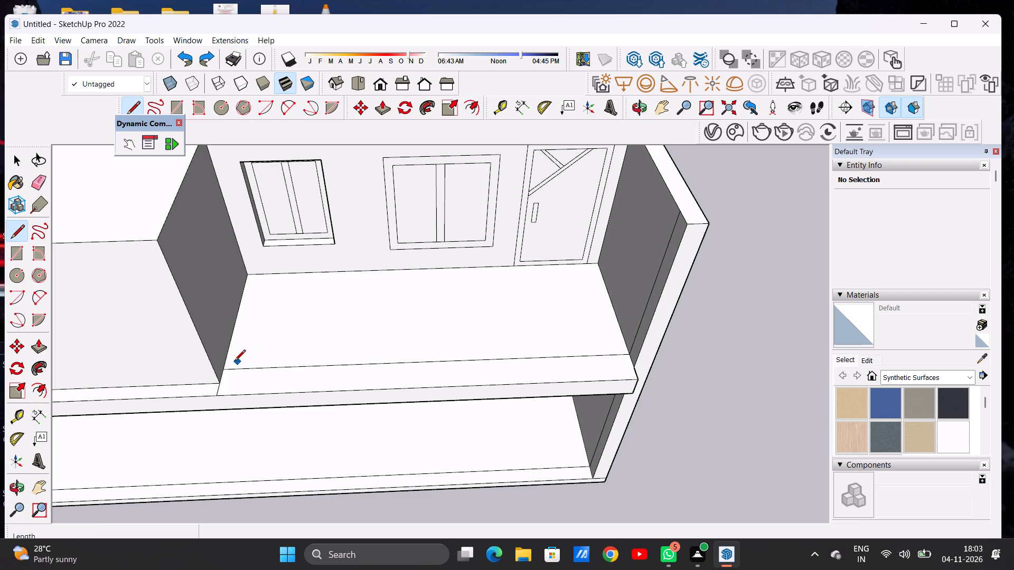
left_click(224, 354)
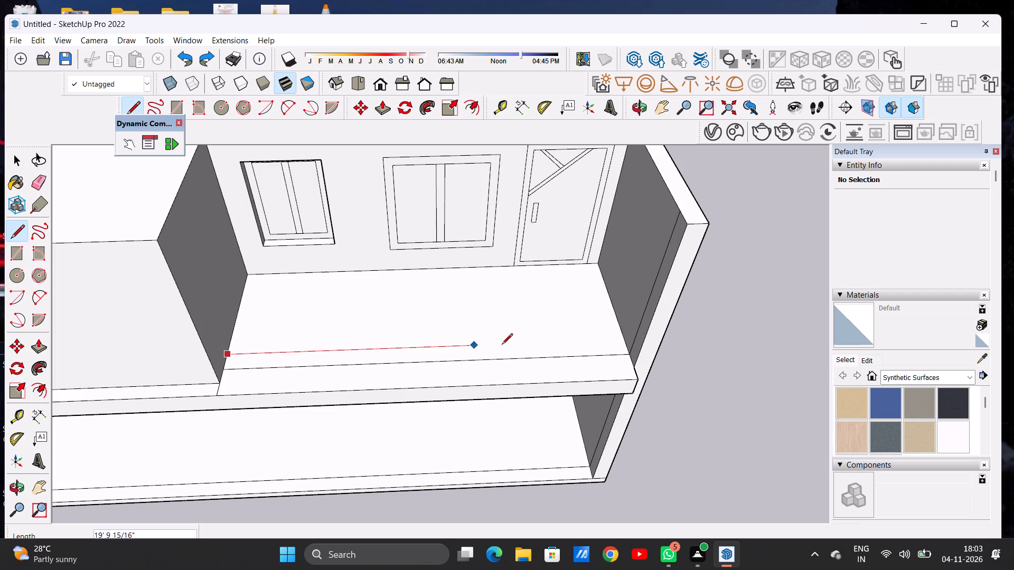
left_click(624, 343)
key("space")
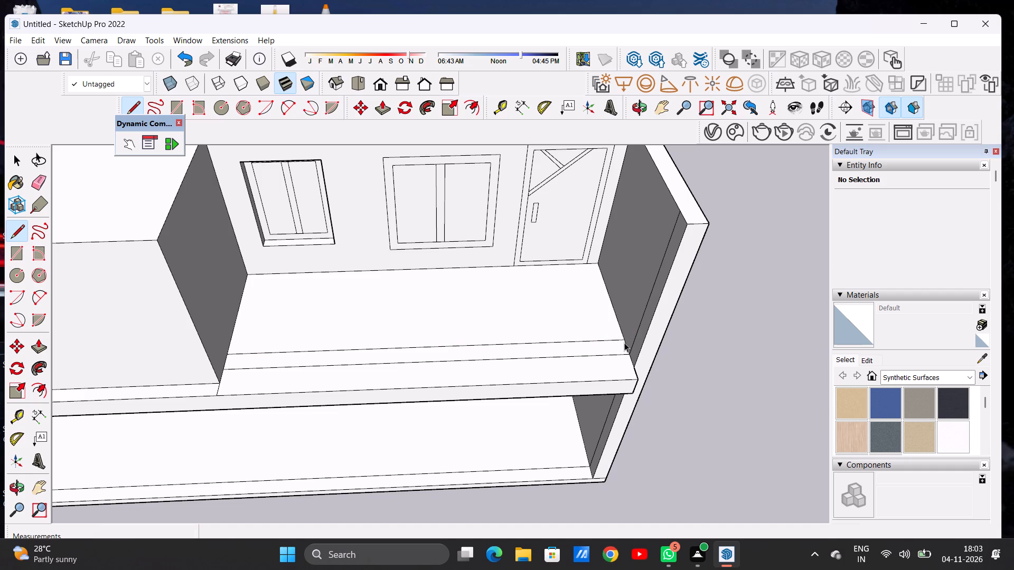
Push/Pull the narrow strip between the two parallel floor lines upward by about 6' 2 15/16" to form a parapet.
key("o")
left_click_drag(619, 361, 619, 341)
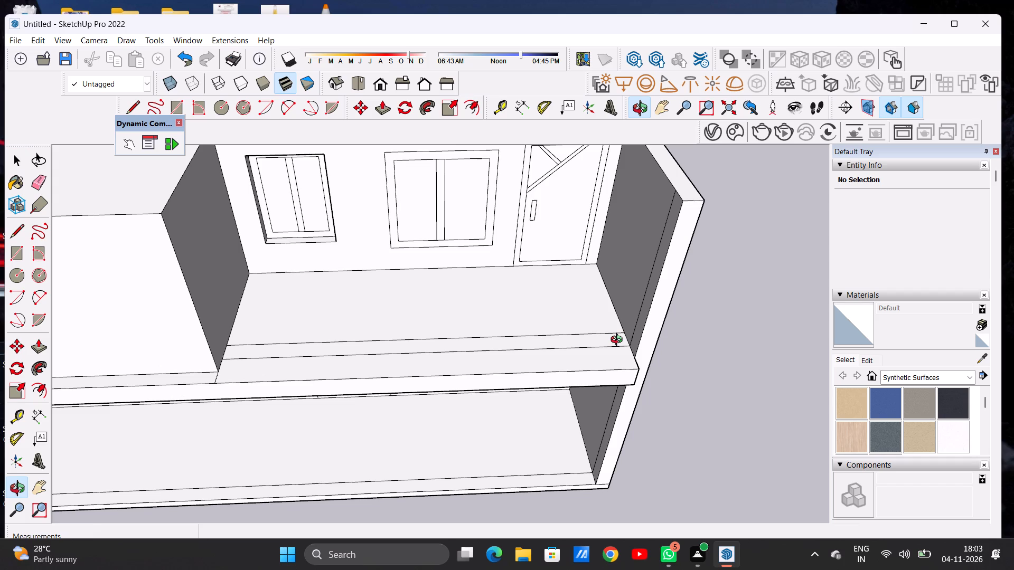
key("p")
scroll(618, 336, "up", 1)
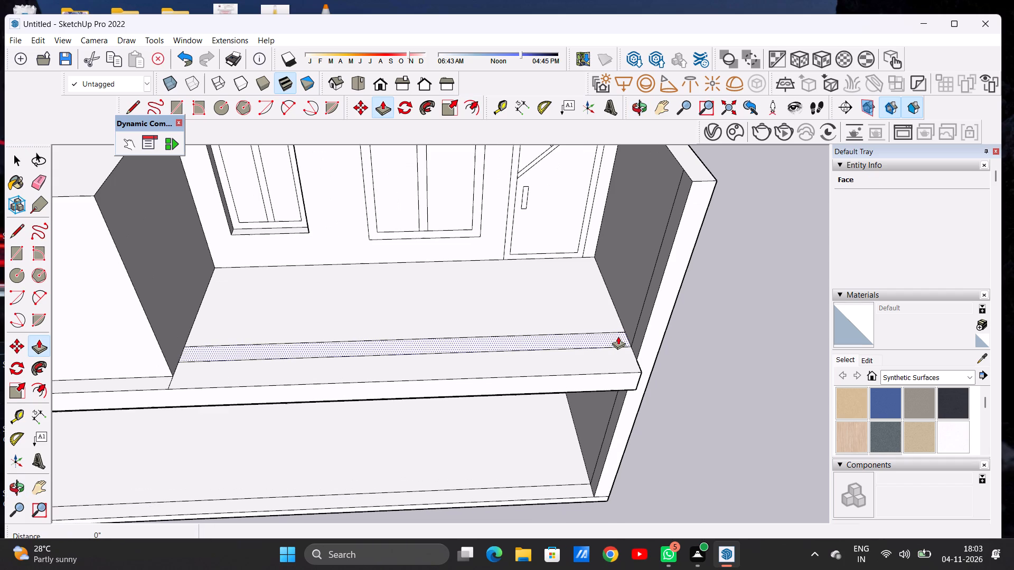
left_click(618, 336)
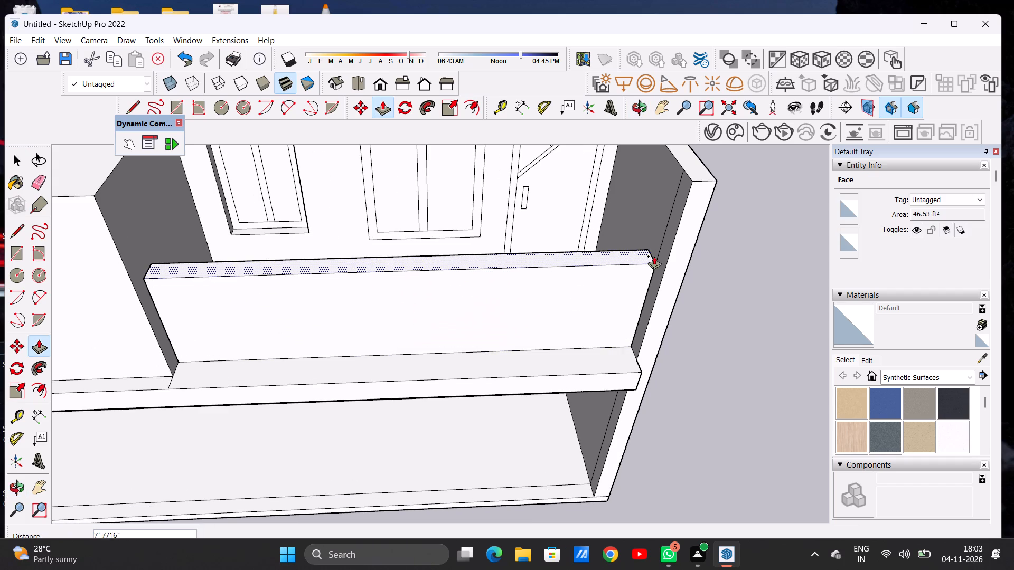
left_click(649, 267)
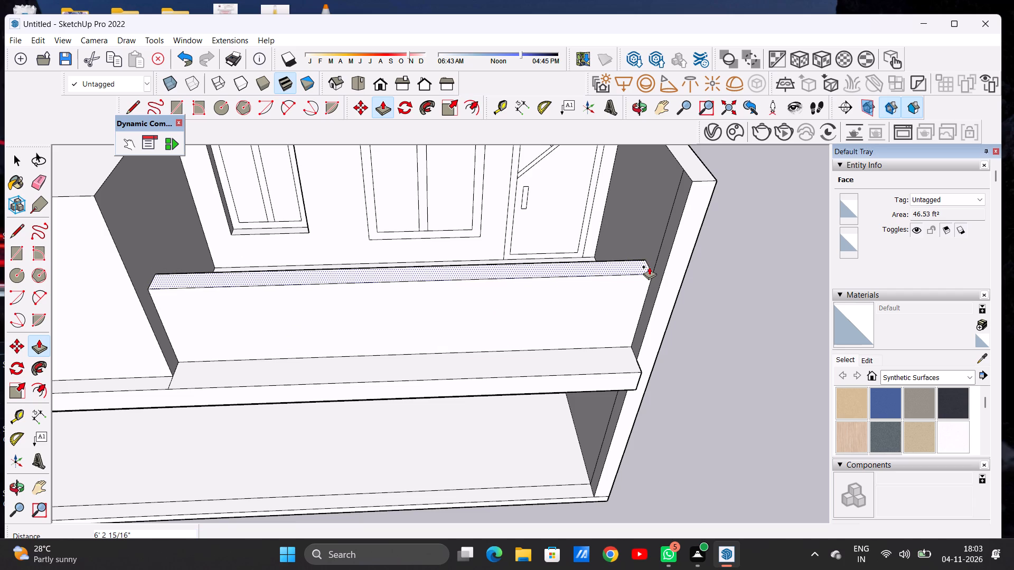
key("space")
On the parapet's front face, draw a horizontal line about 21' 7" from the enclosed block, continuing with a 2' 9 7/16" slant to the top edge.
key("o")
left_click_drag(648, 347, 647, 250)
scroll(615, 366, "down", 2)
scroll(615, 379, "up", 1)
scroll(615, 381, "down", 3)
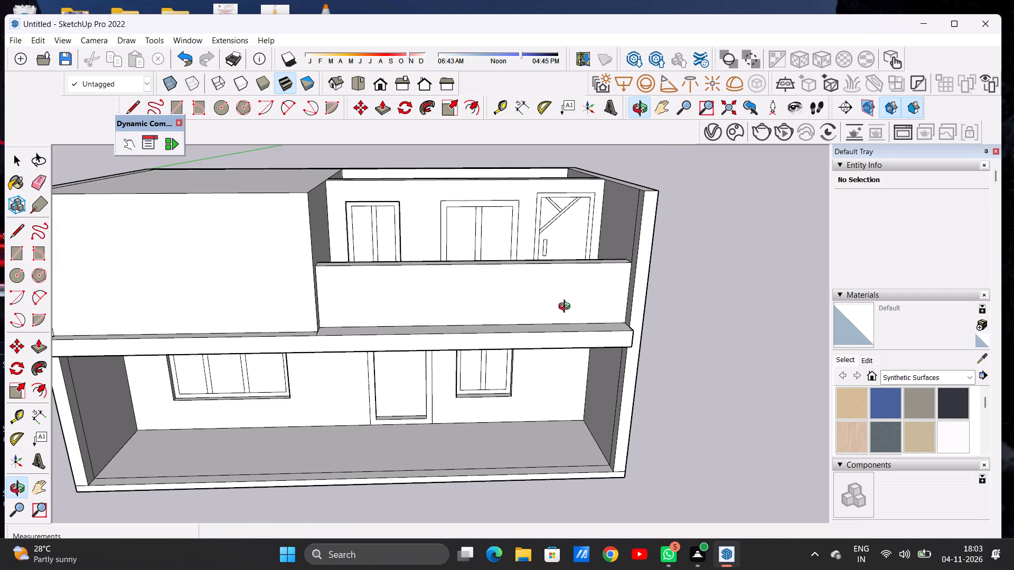
left_click_drag(569, 301, 569, 259)
scroll(490, 408, "down", 9)
scroll(440, 350, "down", 1)
scroll(440, 350, "up", 9)
left_click_drag(531, 346, 537, 335)
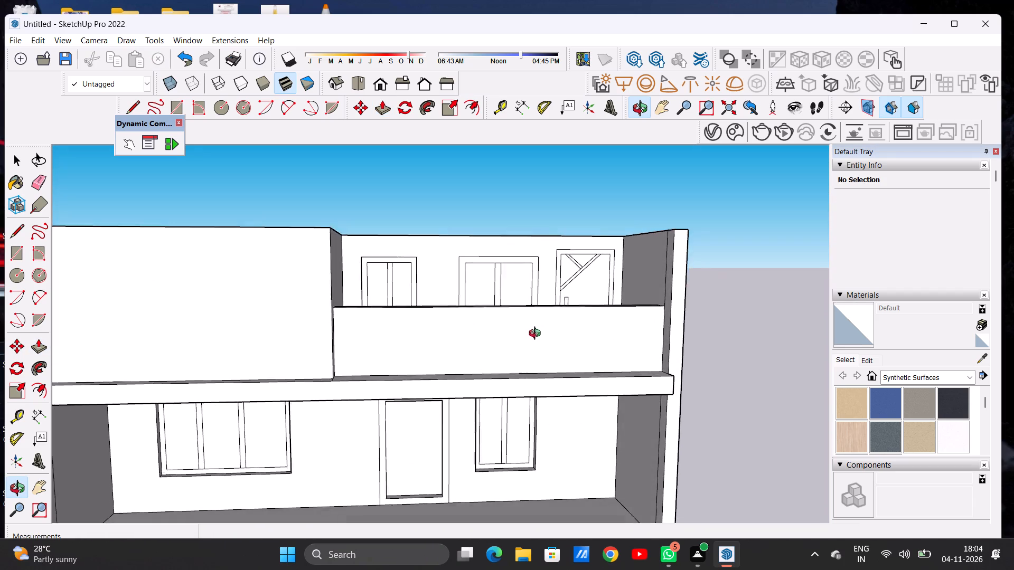
left_click_drag(537, 335, 520, 334)
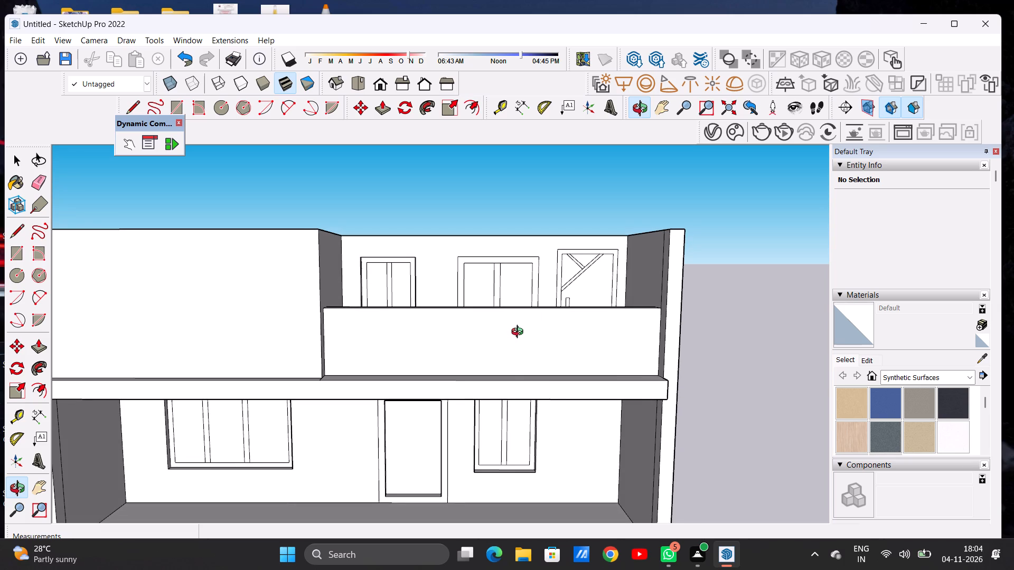
key("l")
scroll(374, 352, "up", 7)
scroll(299, 316, "down", 1)
scroll(299, 316, "up", 5)
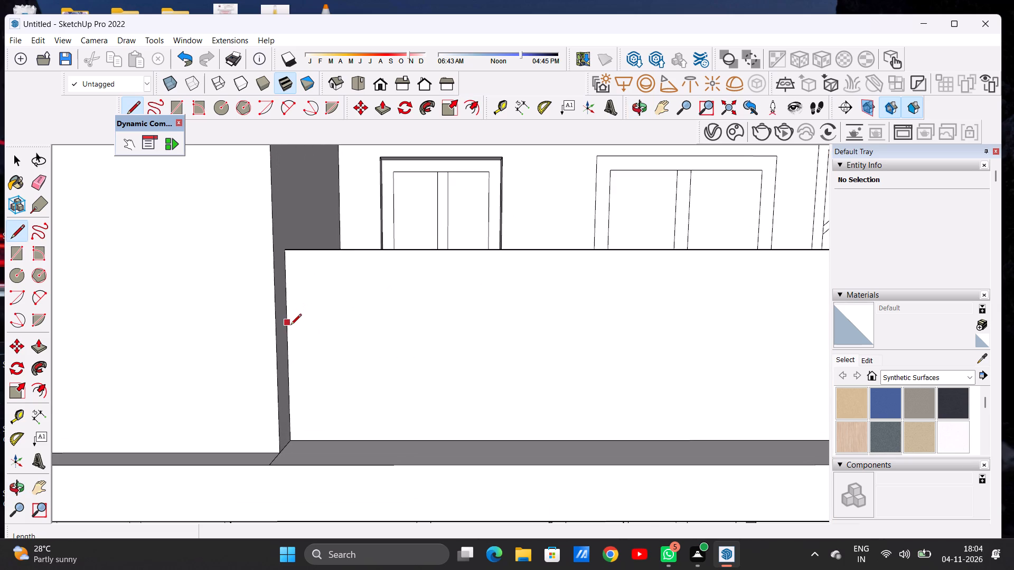
left_click(290, 326)
scroll(411, 332, "down", 11)
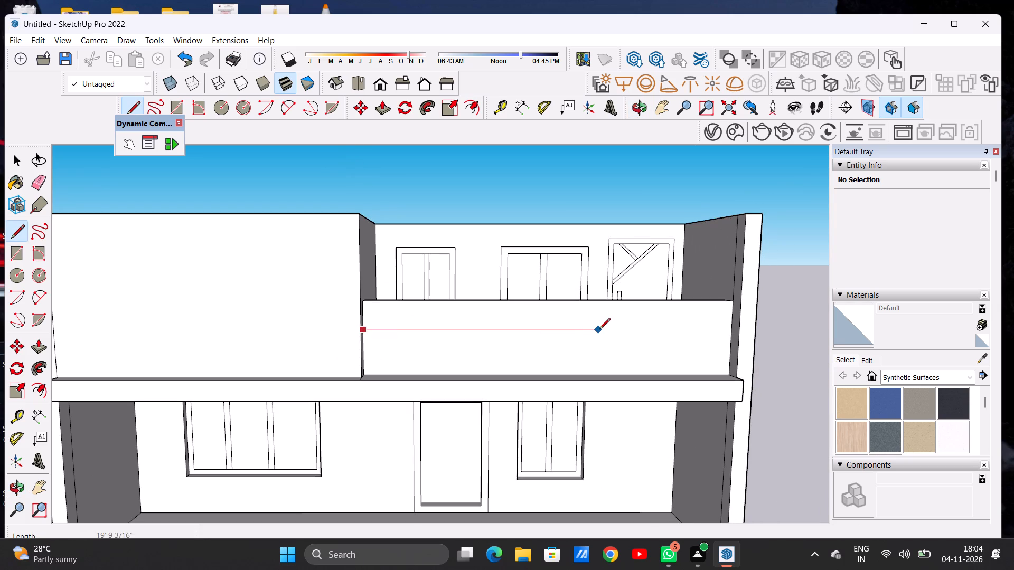
scroll(568, 331, "down", 2)
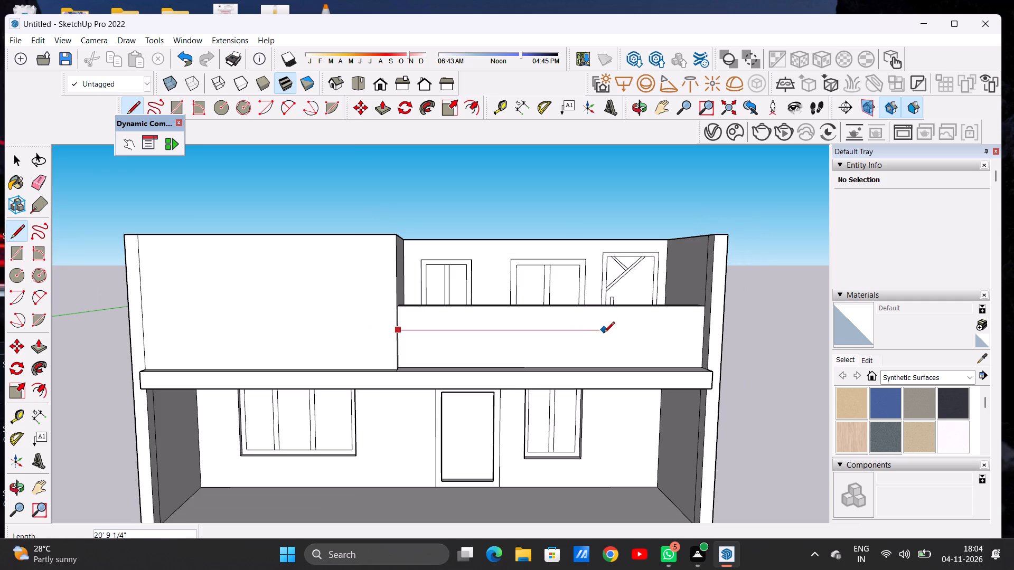
scroll(603, 336, "up", 1)
scroll(603, 336, "down", 1)
scroll(603, 336, "up", 3)
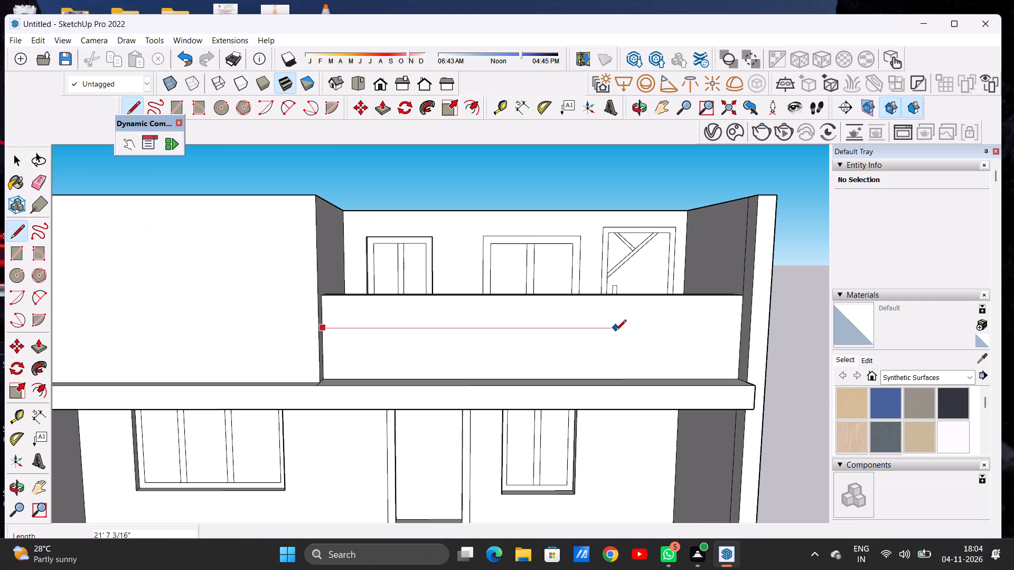
left_click(615, 331)
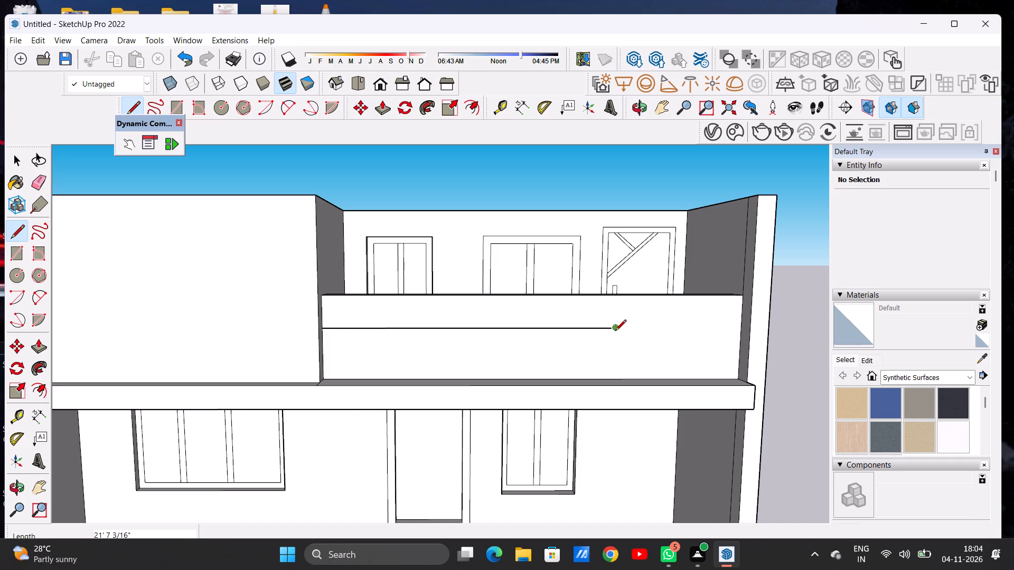
left_click(635, 298)
scroll(639, 302, "up", 3)
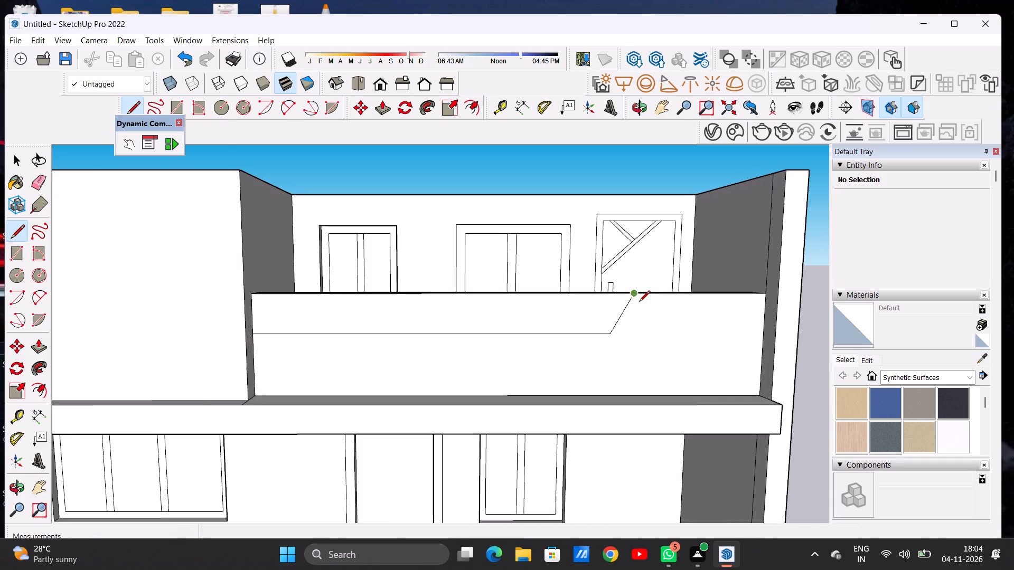
scroll(639, 302, "up", 1)
key("space")
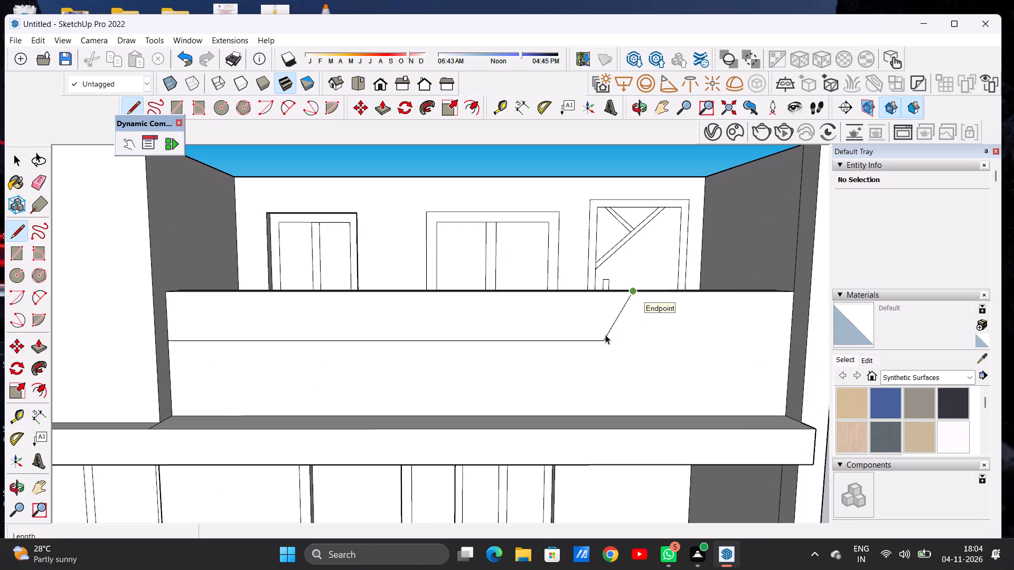
Draw a parallel outline just below the first on the parapet front, about 22' horizontally from the enclosed block and slanting up to the top edge.
scroll(613, 326, "down", 8)
key("l")
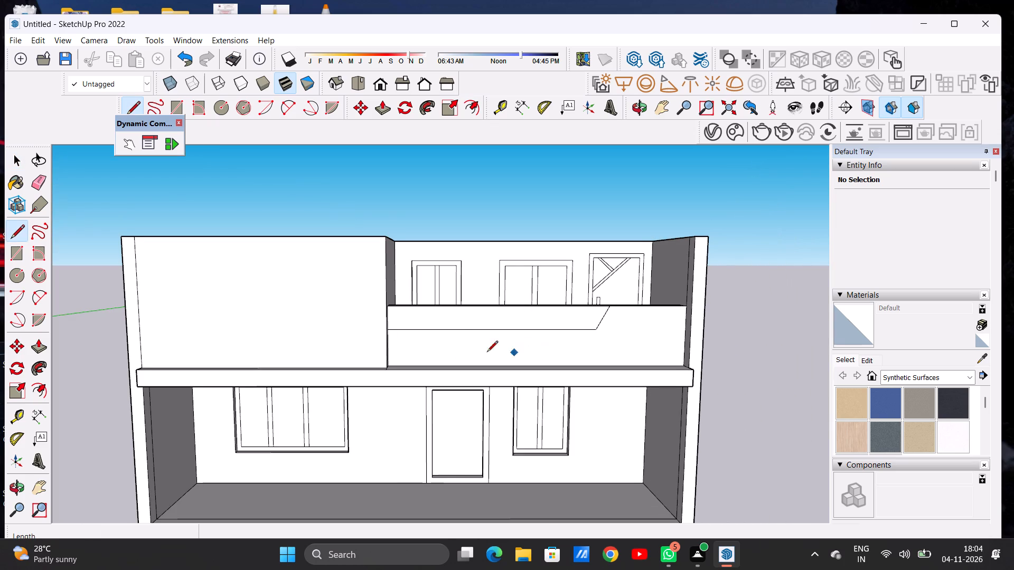
scroll(447, 344, "up", 1)
scroll(447, 344, "down", 1)
scroll(447, 344, "up", 9)
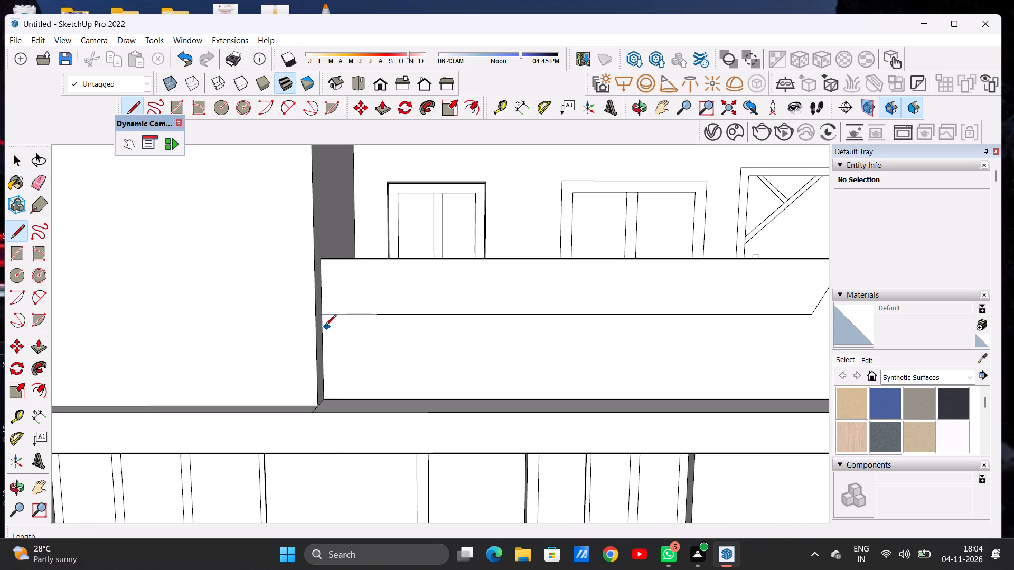
left_click(324, 325)
scroll(409, 331, "down", 3)
scroll(409, 331, "up", 1)
scroll(409, 331, "down", 3)
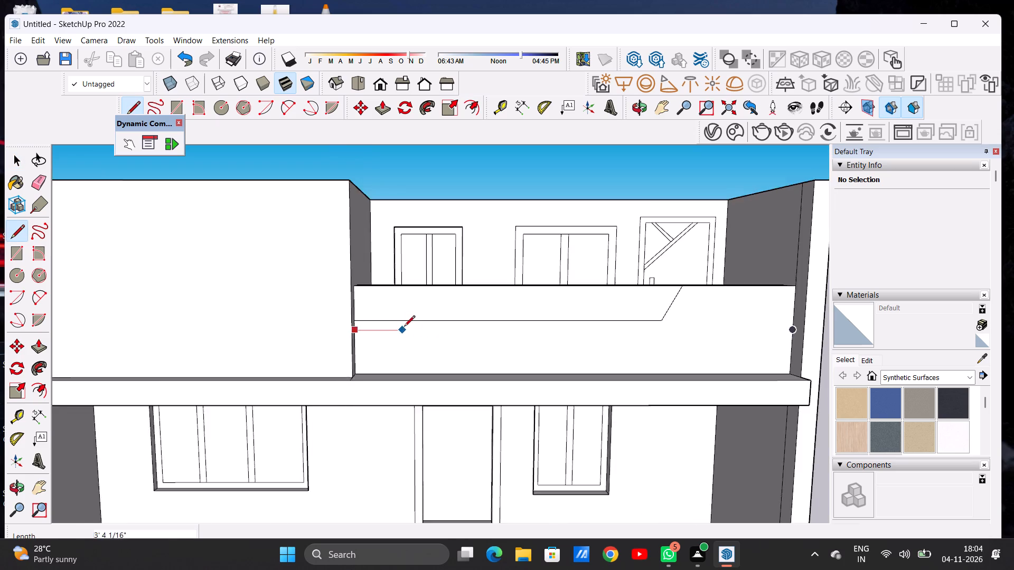
scroll(404, 327, "down", 3)
scroll(607, 329, "up", 11)
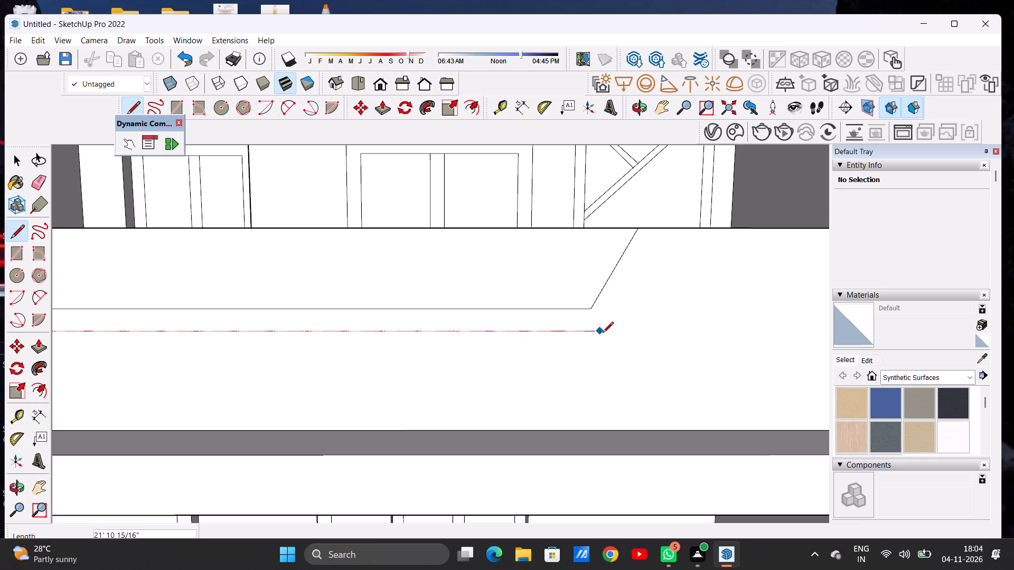
left_click(606, 331)
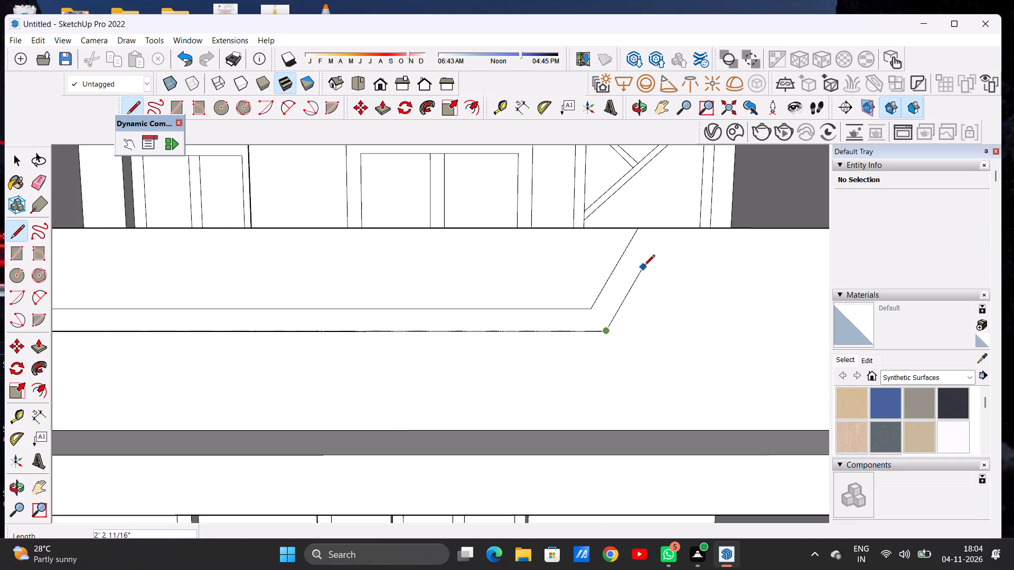
left_click(662, 233)
scroll(662, 234, "up", 5)
scroll(662, 234, "down", 1)
scroll(662, 234, "up", 6)
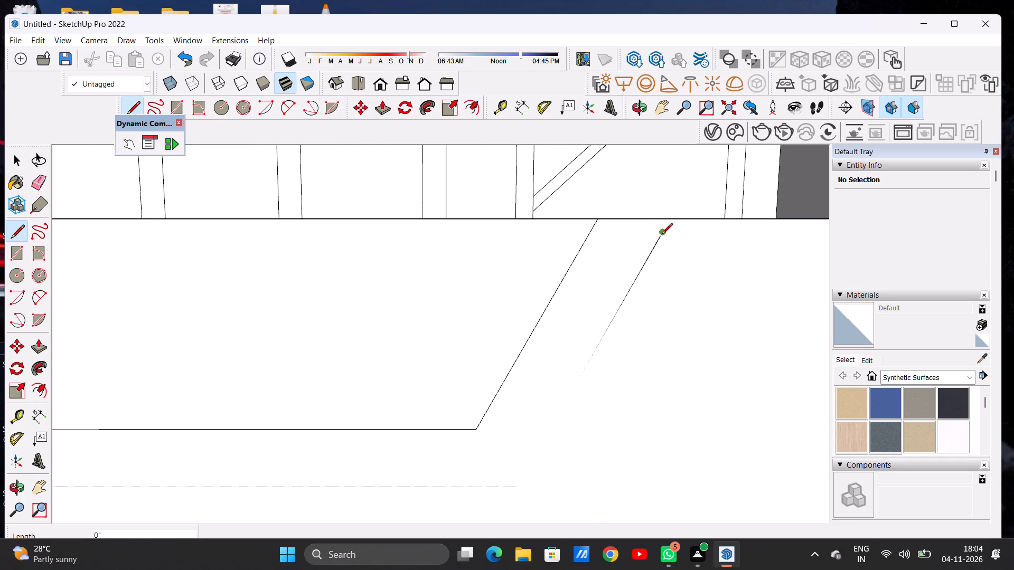
left_click(662, 235)
left_click(671, 221)
key("space")
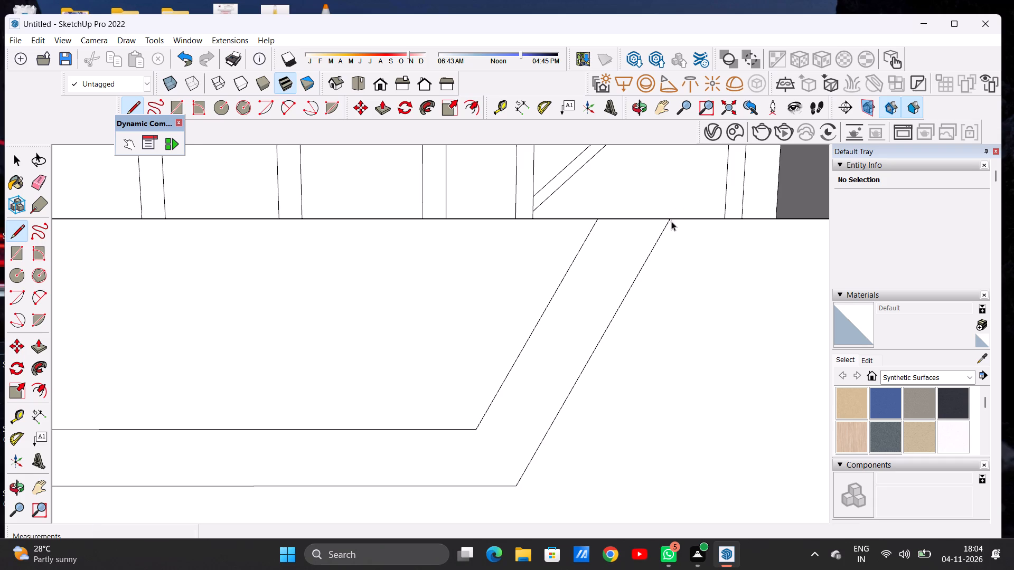
Continue both slanted lines across the parapet's top face to its back edge, each about 1' 8 9/16" long.
scroll(613, 282, "down", 20)
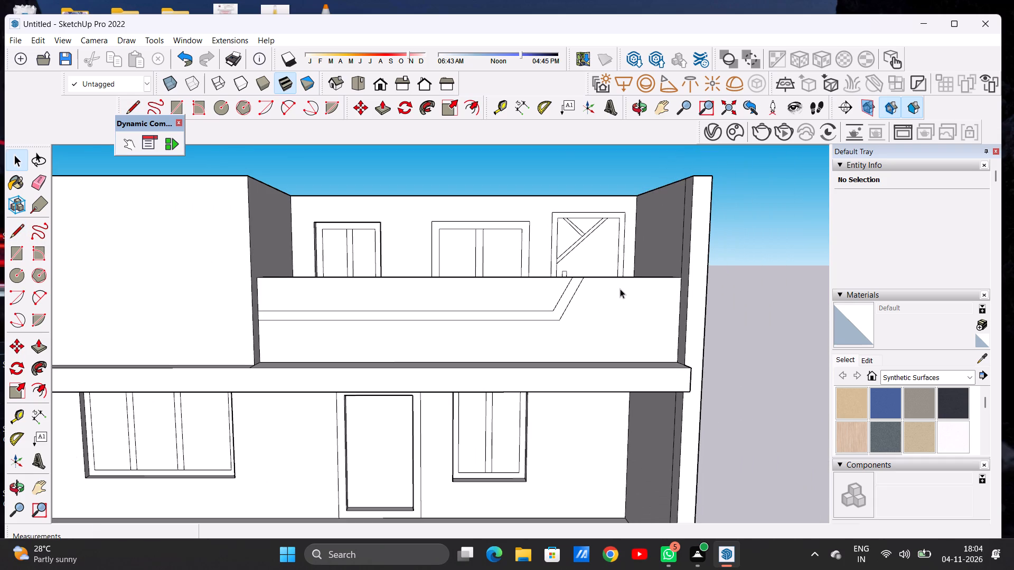
scroll(650, 294, "up", 5)
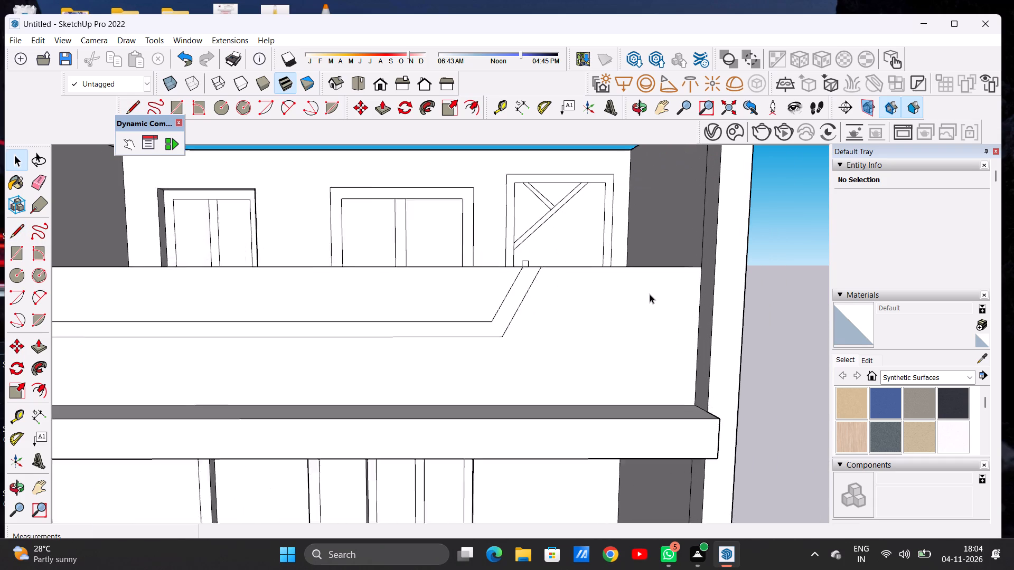
scroll(650, 294, "up", 1)
key("o")
left_click_drag(600, 279, 600, 395)
scroll(538, 385, "up", 2)
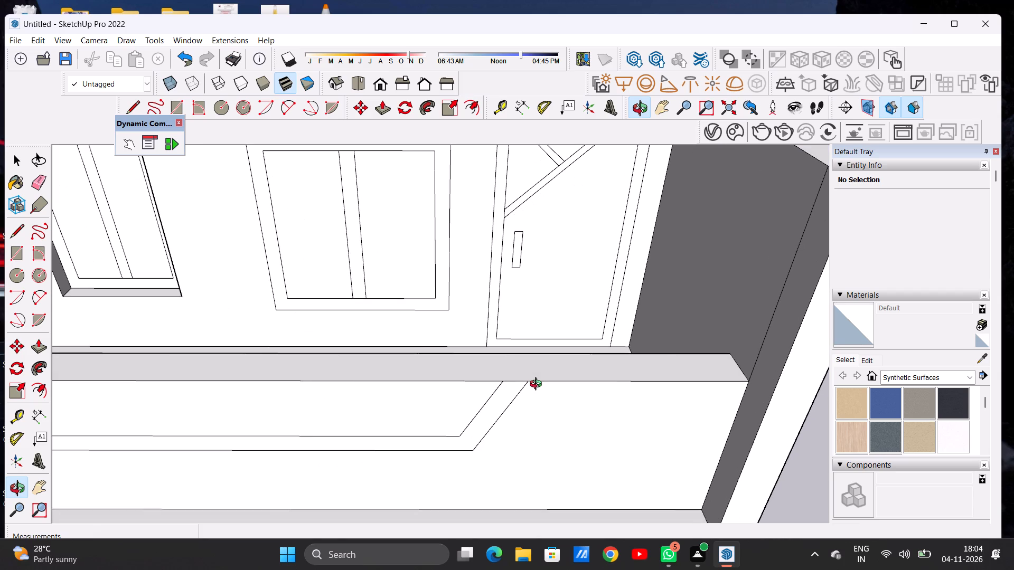
key("l")
left_click(506, 380)
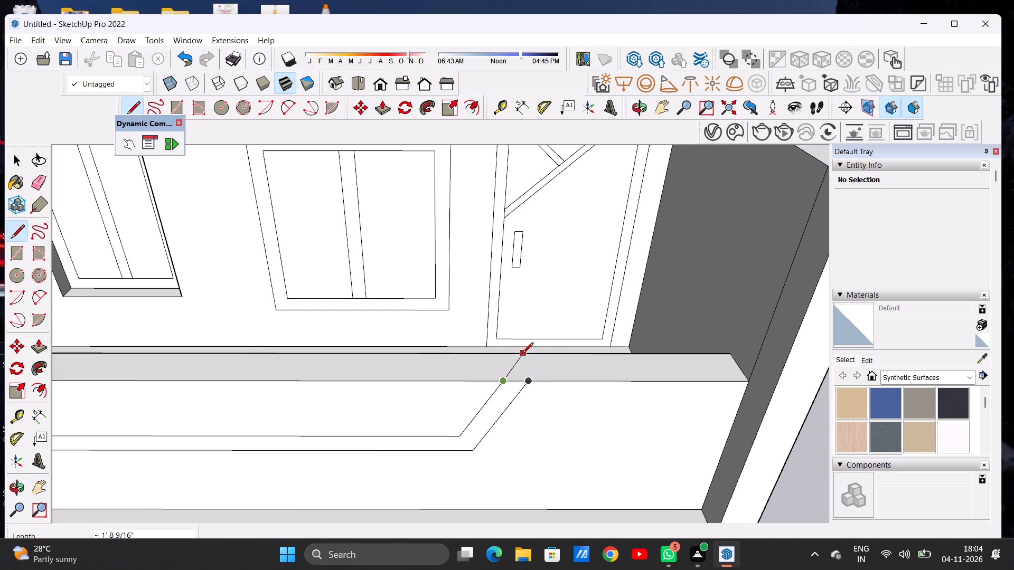
left_click(522, 354)
left_click(531, 386)
scroll(557, 353, "up", 6)
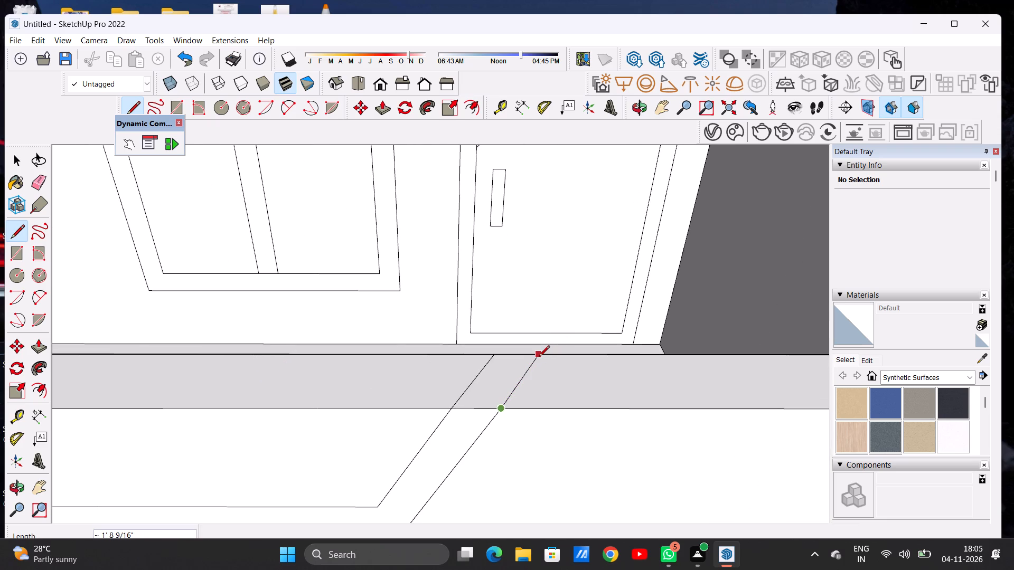
left_click(539, 357)
key("space")
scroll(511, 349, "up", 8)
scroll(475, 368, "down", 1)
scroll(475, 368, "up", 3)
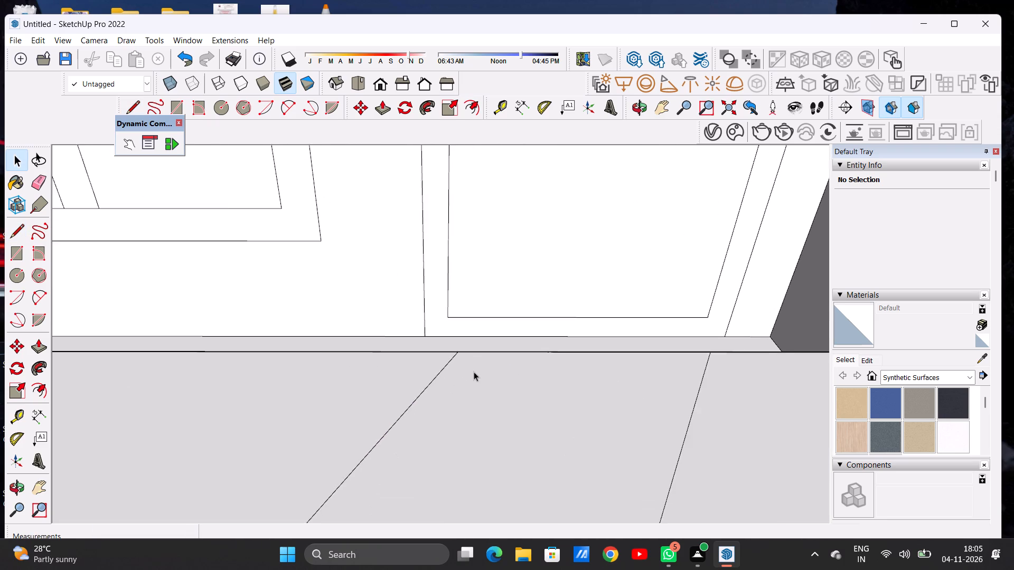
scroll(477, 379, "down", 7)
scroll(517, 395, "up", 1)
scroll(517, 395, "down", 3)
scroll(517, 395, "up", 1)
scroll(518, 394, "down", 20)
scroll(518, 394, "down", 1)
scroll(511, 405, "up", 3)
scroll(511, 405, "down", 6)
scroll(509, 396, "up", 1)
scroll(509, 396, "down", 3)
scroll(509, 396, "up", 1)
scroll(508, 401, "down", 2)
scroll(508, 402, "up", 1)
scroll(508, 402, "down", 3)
Push/Pull the parapet's top face between the slanted band and the outer side wall upward by about 7 1/16".
key("o")
left_click_drag(525, 441, 535, 376)
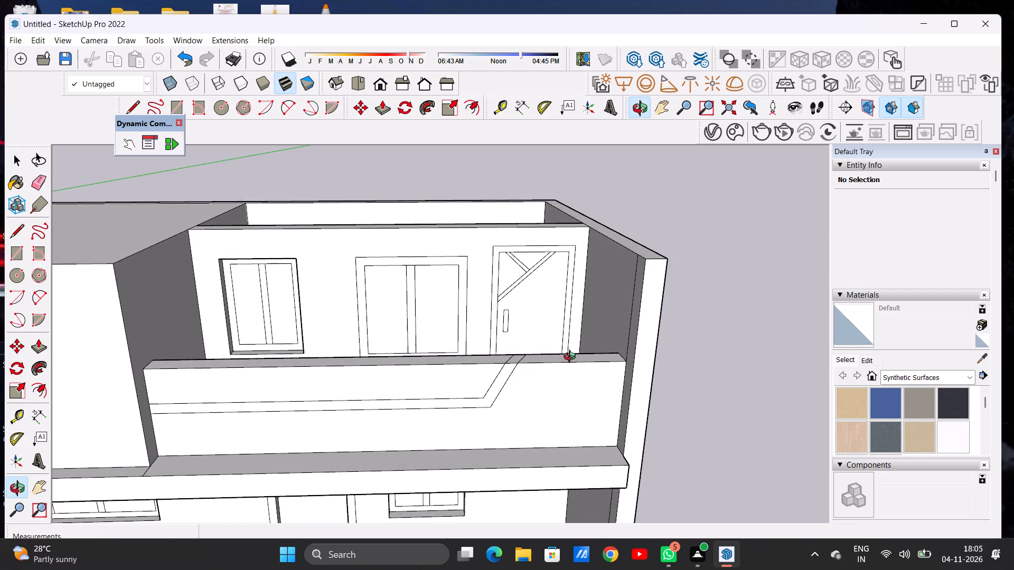
key("p")
scroll(595, 358, "up", 5)
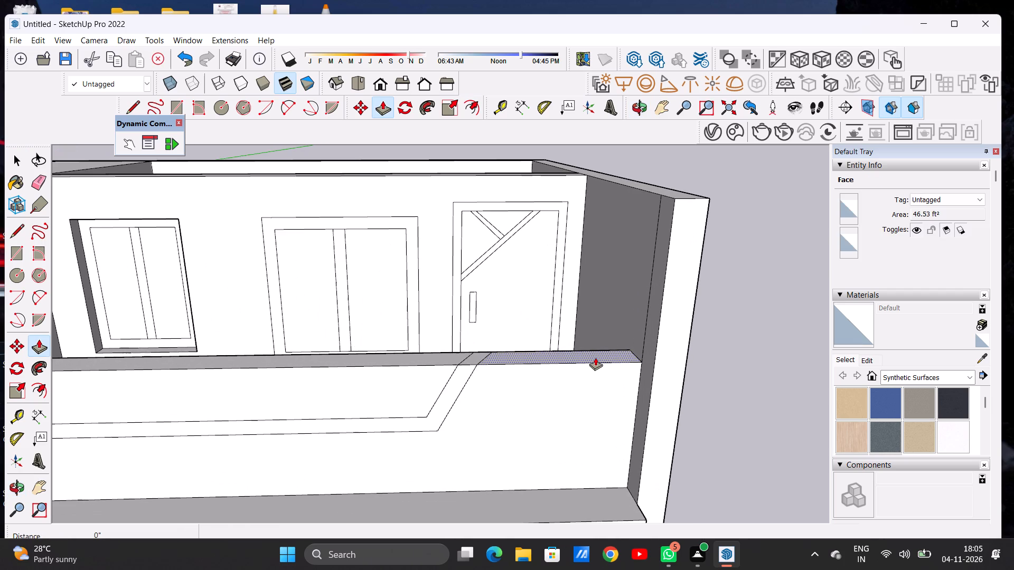
left_click(595, 357)
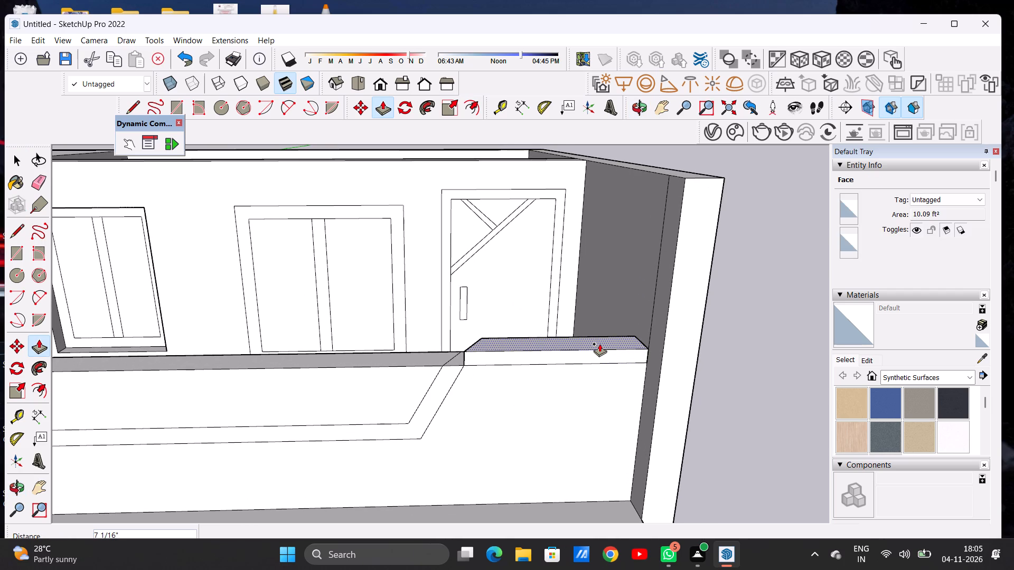
left_click(599, 344)
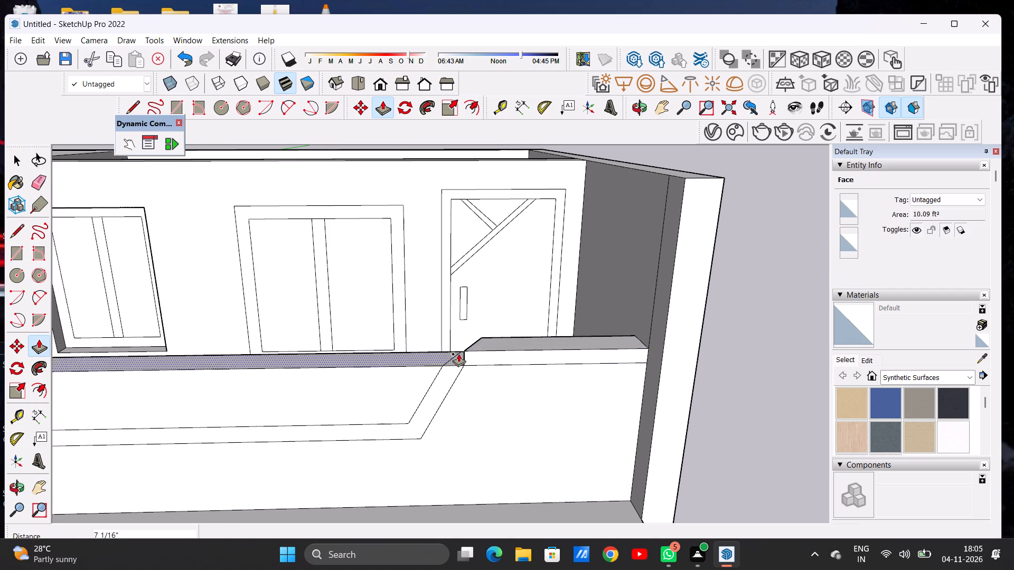
Push/Pull the slanted band's small top face upward by 7 1/16", level with the raised parapet section beside it.
scroll(456, 354, "up", 2)
scroll(456, 354, "down", 1)
scroll(456, 354, "up", 7)
scroll(457, 363, "down", 2)
scroll(457, 363, "up", 3)
left_click(461, 367)
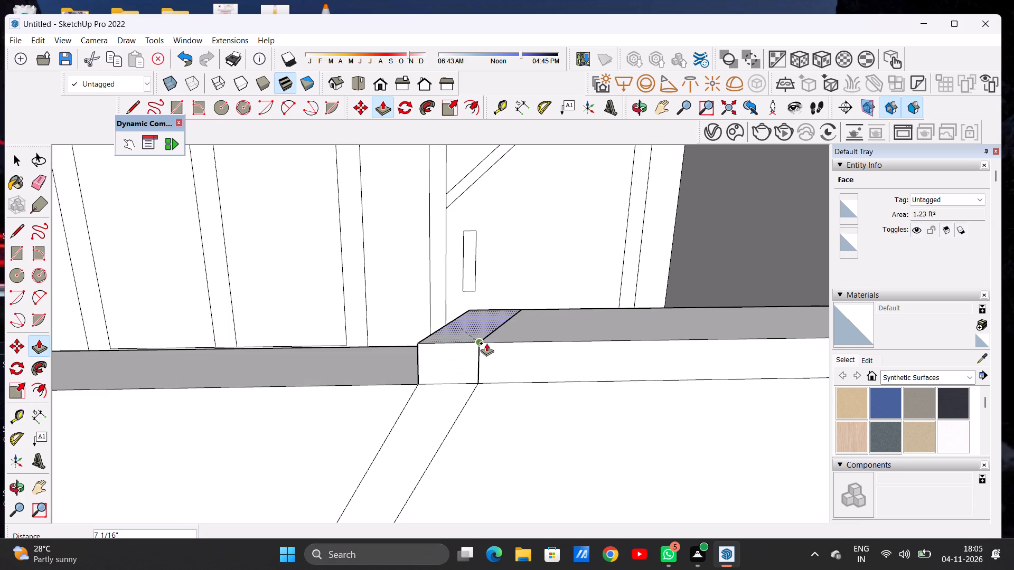
left_click(486, 343)
Push/Pull the slanted band on the parapet's front face outward by about 2 11/16".
scroll(502, 357, "down", 18)
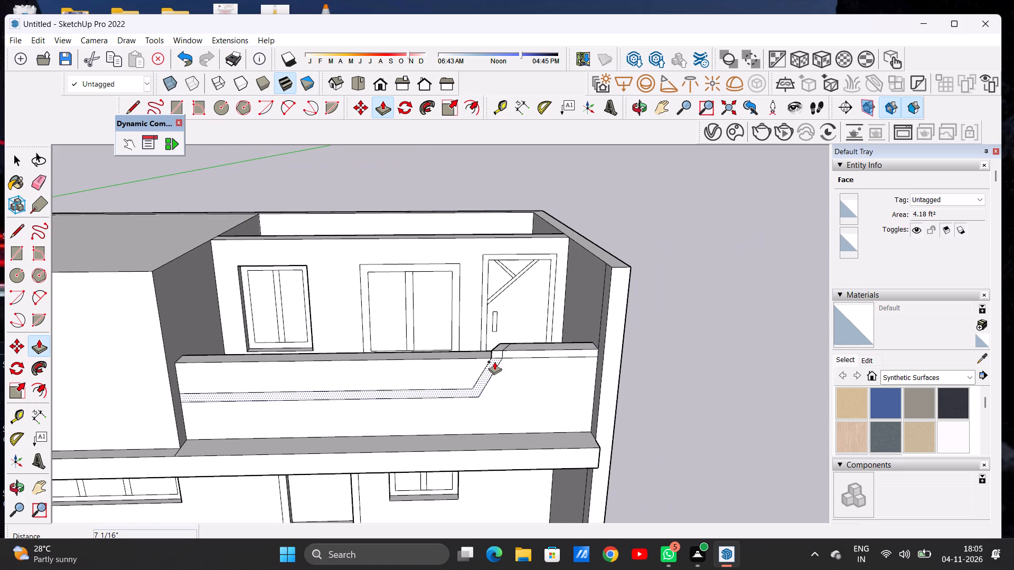
left_click(495, 360)
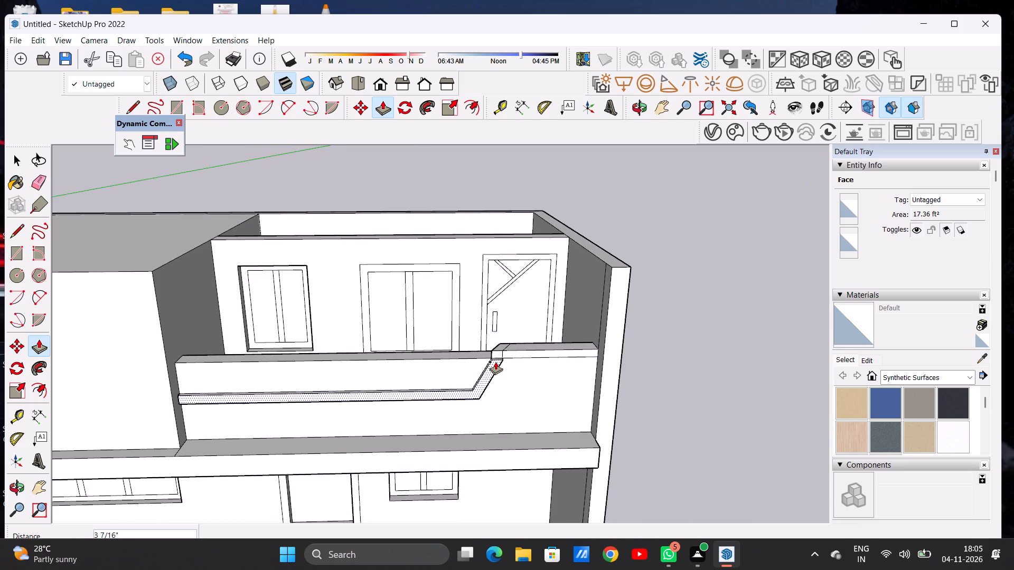
left_click(495, 362)
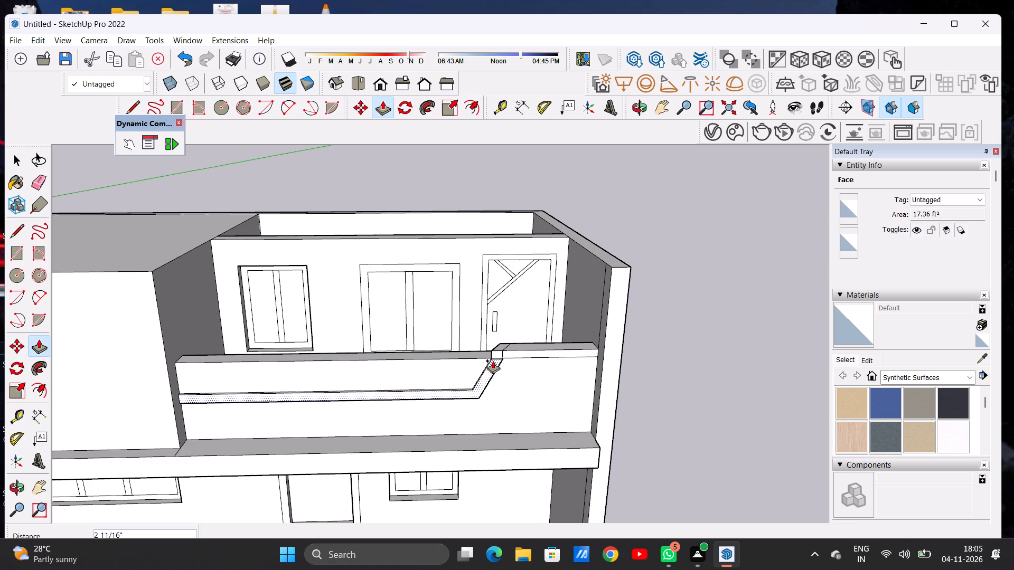
Push/Pull the front face of the small raised block above the band outward by 2 11/16", flush with the band.
key("space")
type("O")
left_click_drag(516, 355, 443, 411)
scroll(449, 407, "up", 13)
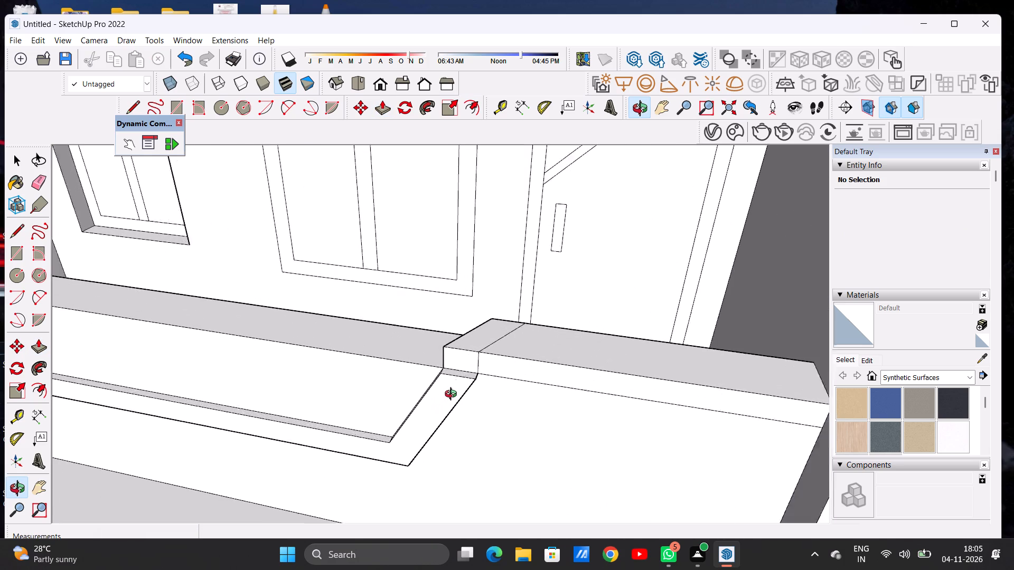
scroll(453, 395, "up", 3)
left_click_drag(465, 373, 444, 432)
scroll(472, 377, "up", 3)
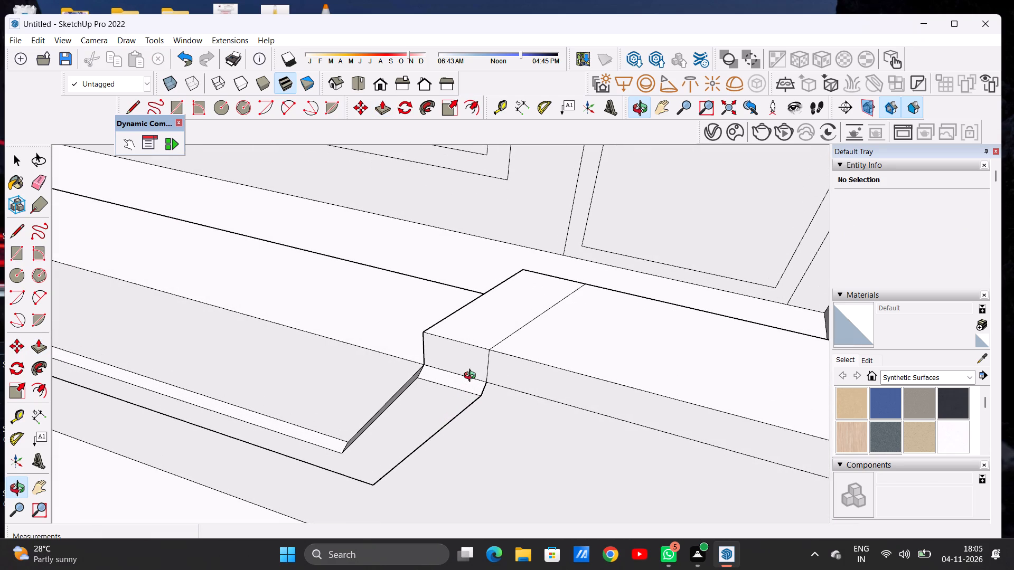
key("p")
left_click(466, 365)
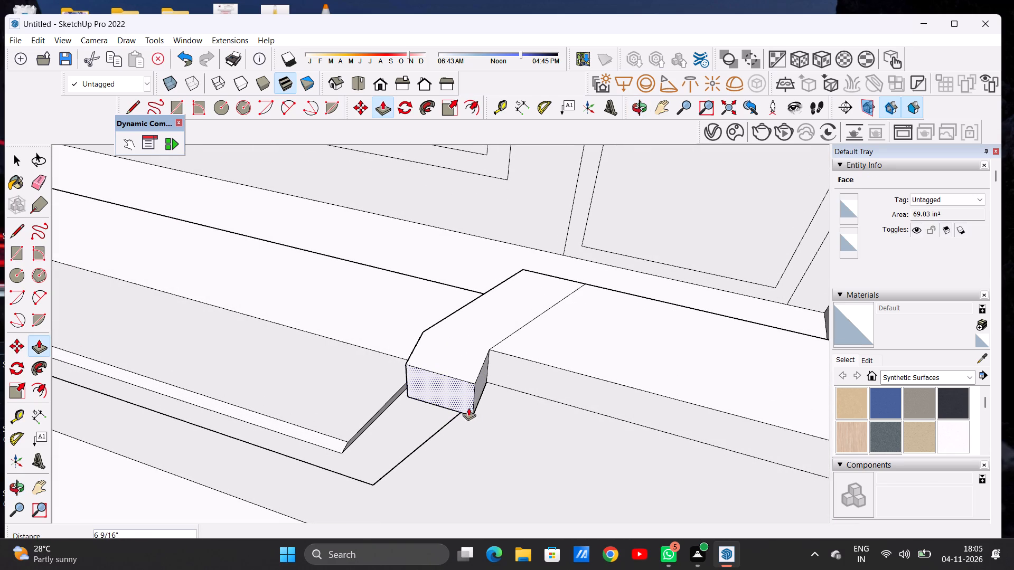
left_click(406, 401)
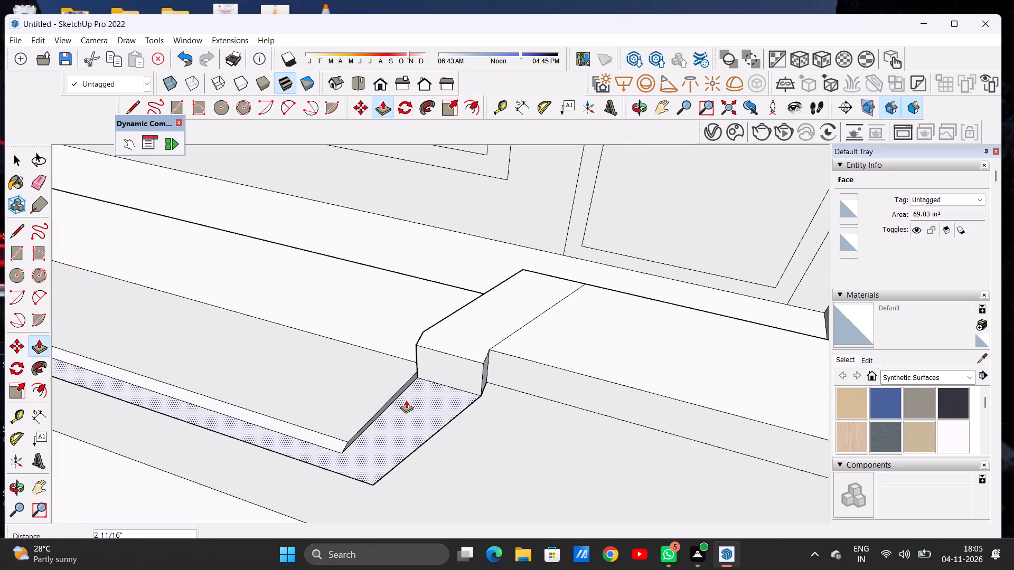
Erase the seam line between the raised block's front face and the slanted band below it.
key("space")
type("O")
scroll(436, 403, "down", 16)
left_click_drag(441, 410, 517, 363)
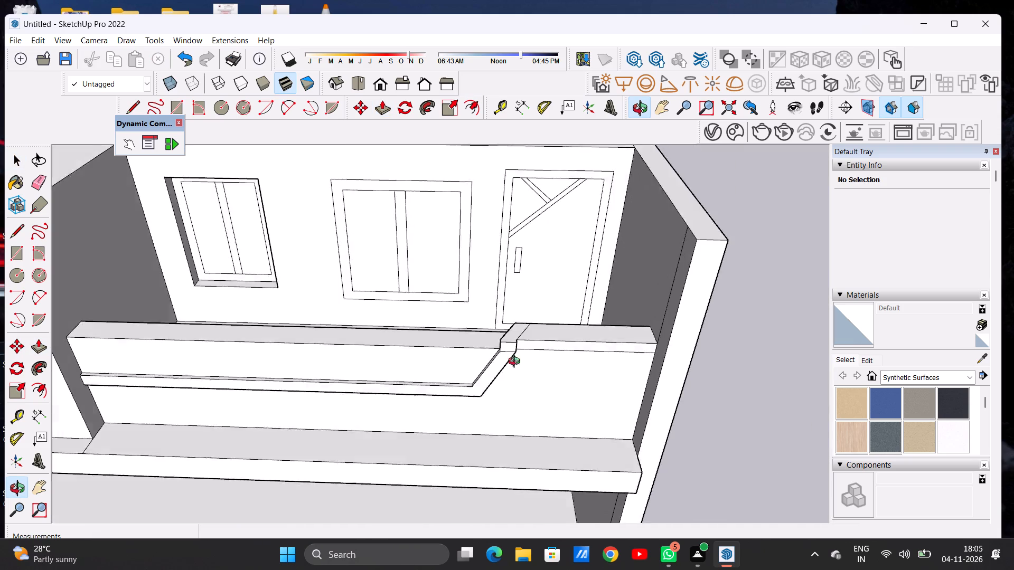
left_click_drag(517, 363, 547, 297)
scroll(400, 370, "down", 5)
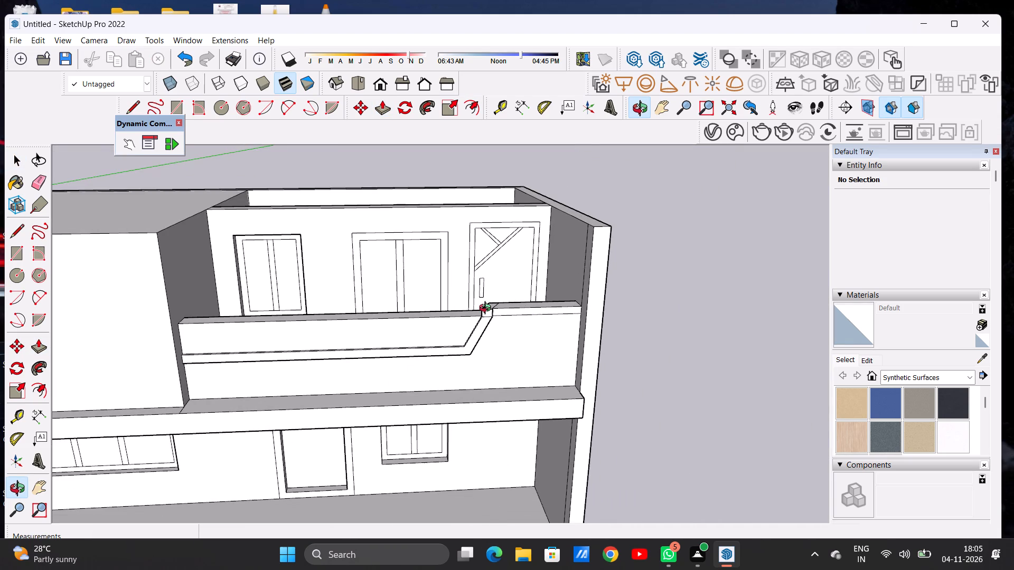
scroll(487, 309, "up", 4)
scroll(487, 309, "down", 1)
left_click_drag(495, 339, 502, 299)
left_click_drag(497, 309, 496, 288)
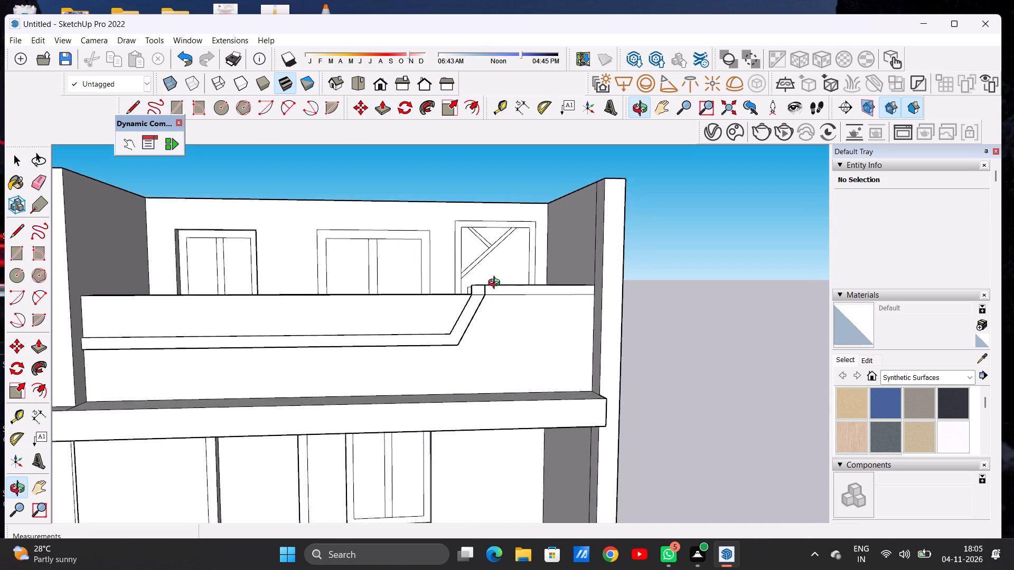
left_click_drag(494, 288, 507, 310)
scroll(496, 306, "up", 2)
scroll(496, 306, "down", 1)
scroll(496, 306, "up", 1)
scroll(496, 306, "down", 1)
scroll(496, 306, "up", 4)
scroll(496, 306, "down", 2)
scroll(496, 306, "up", 18)
left_click_drag(435, 340, 464, 297)
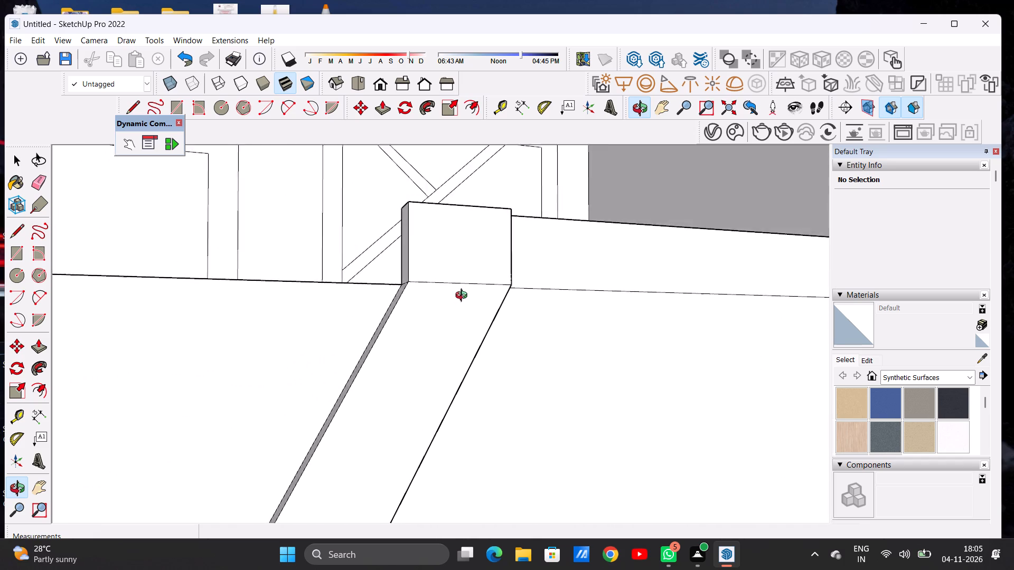
left_click_drag(464, 297, 454, 311)
key("e")
left_click_drag(444, 289, 446, 301)
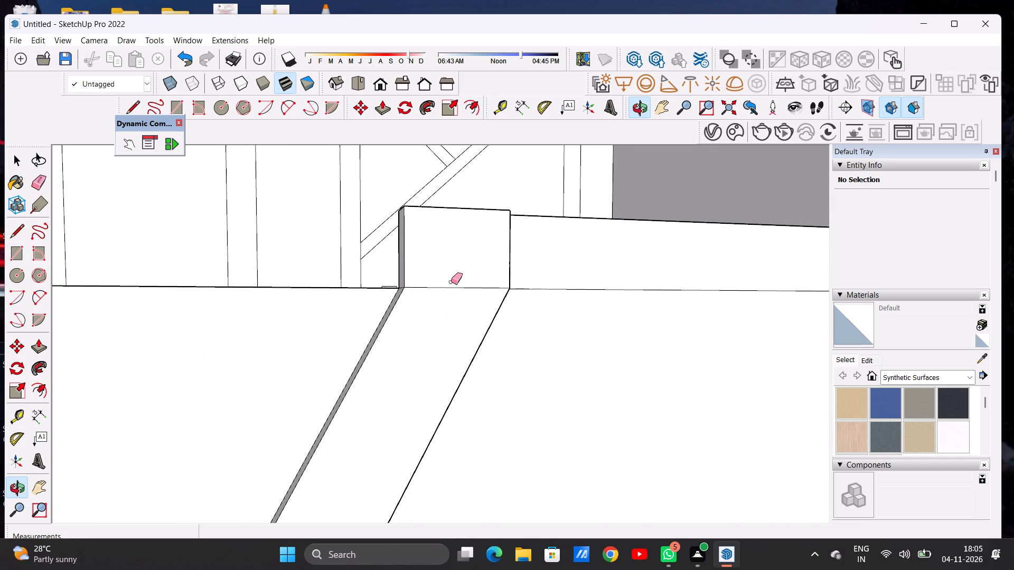
left_click_drag(451, 282, 450, 290)
key("space")
Examine the joined band and the raised end of the parapet from above, the side and the front.
key("o")
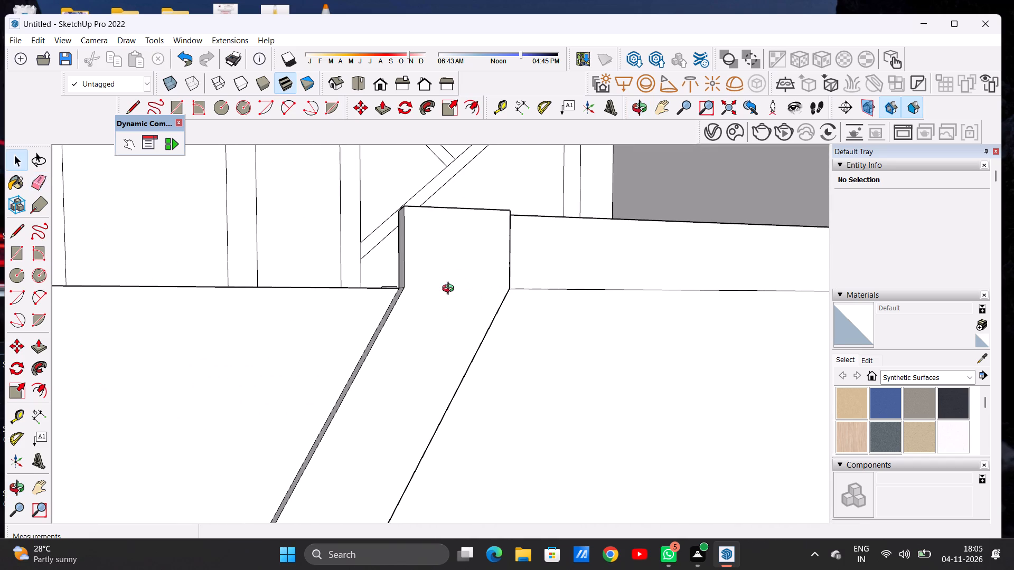
left_click_drag(517, 305, 457, 332)
scroll(506, 359, "down", 6)
scroll(506, 360, "up", 1)
scroll(506, 360, "down", 13)
left_click_drag(493, 313, 396, 403)
scroll(447, 419, "up", 5)
scroll(374, 413, "up", 5)
left_click_drag(400, 403, 406, 441)
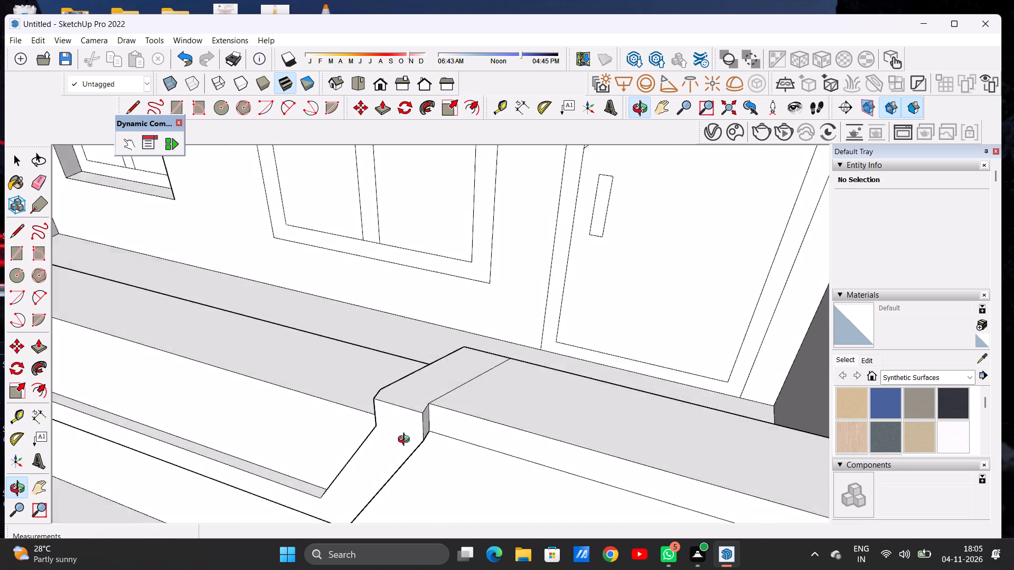
left_click_drag(406, 441, 620, 363)
left_click_drag(450, 384, 508, 365)
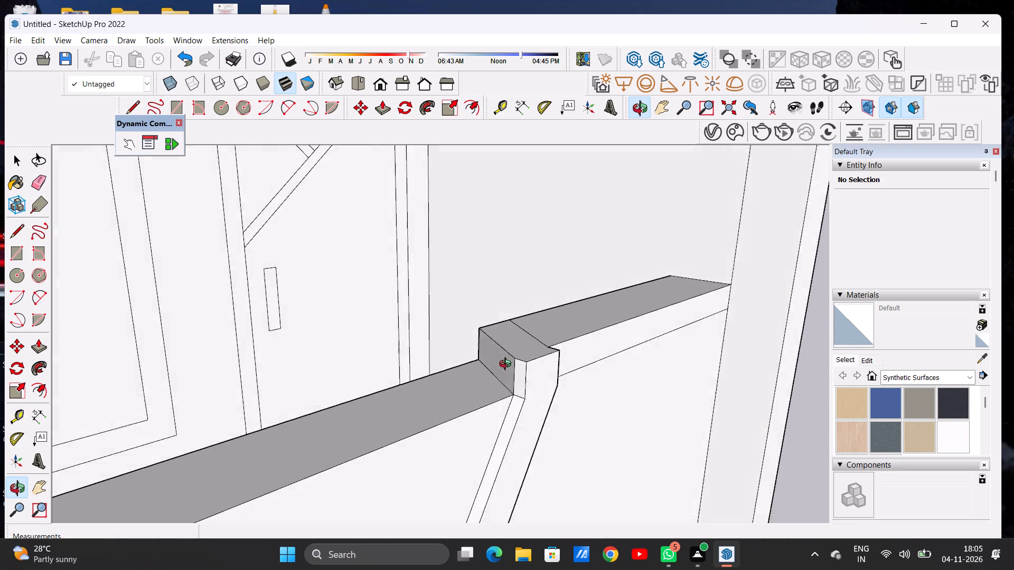
left_click_drag(508, 365, 493, 364)
scroll(517, 398, "down", 10)
scroll(518, 402, "up", 3)
scroll(517, 402, "down", 17)
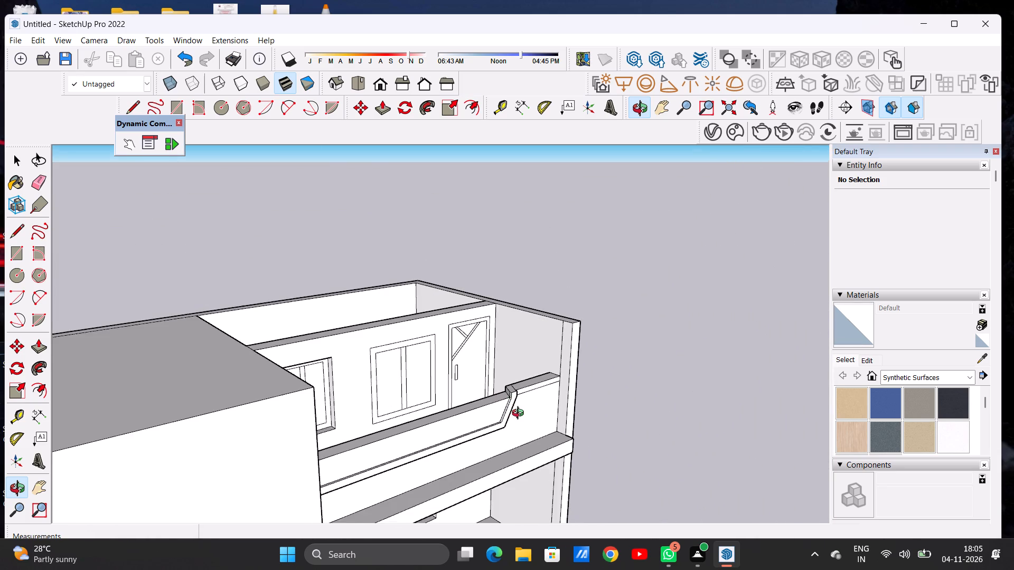
left_click_drag(520, 414, 398, 384)
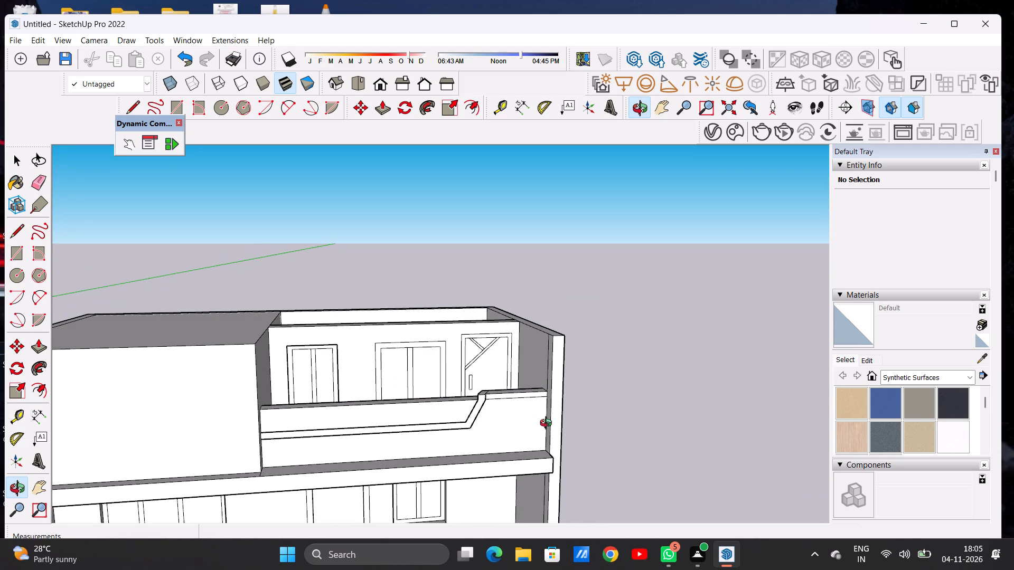
scroll(426, 401, "up", 3)
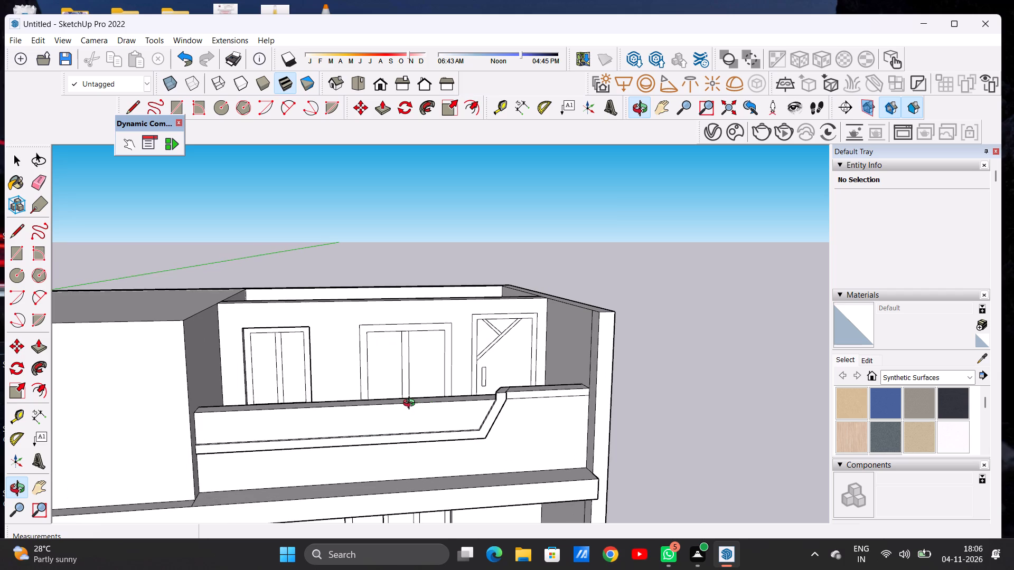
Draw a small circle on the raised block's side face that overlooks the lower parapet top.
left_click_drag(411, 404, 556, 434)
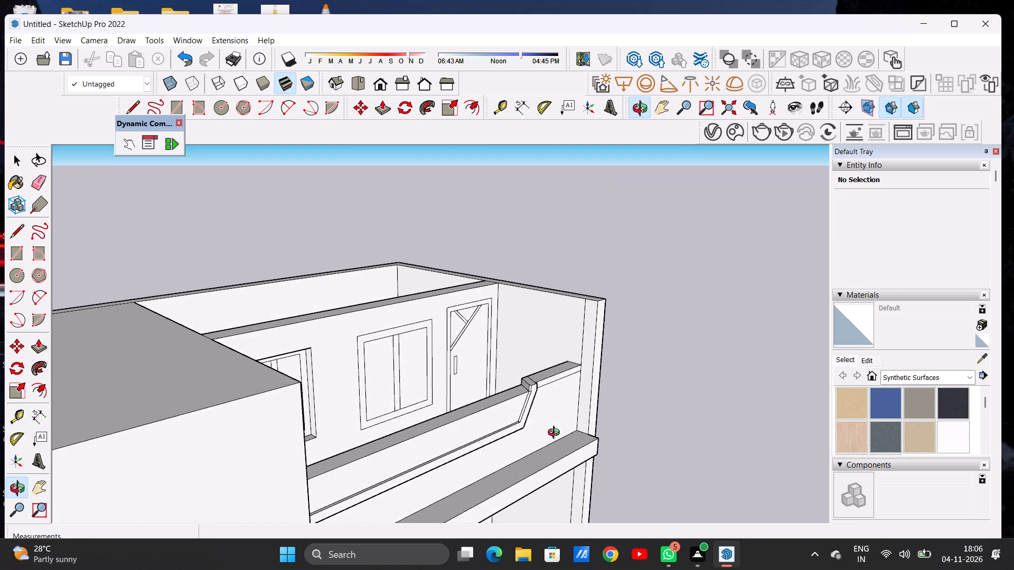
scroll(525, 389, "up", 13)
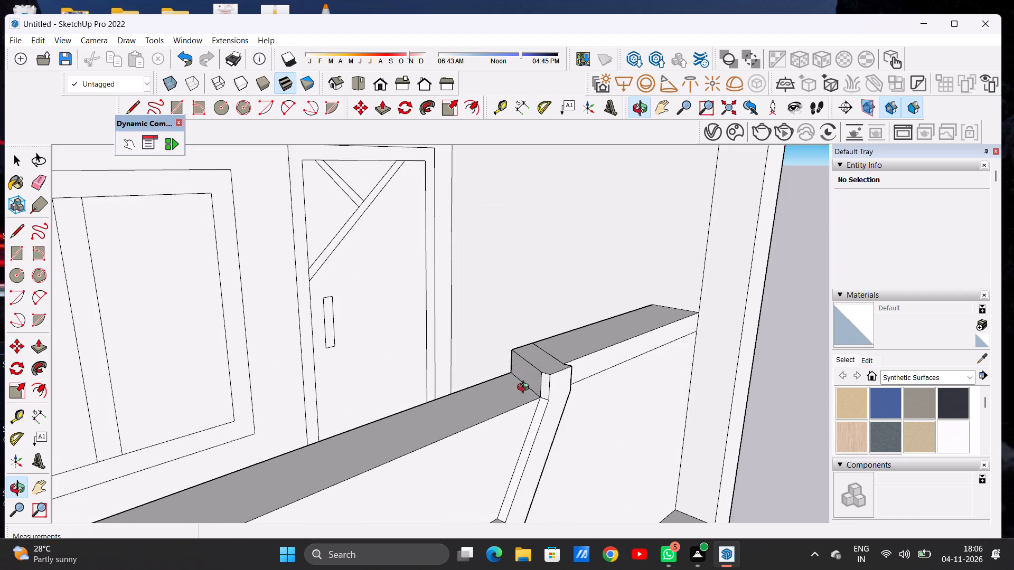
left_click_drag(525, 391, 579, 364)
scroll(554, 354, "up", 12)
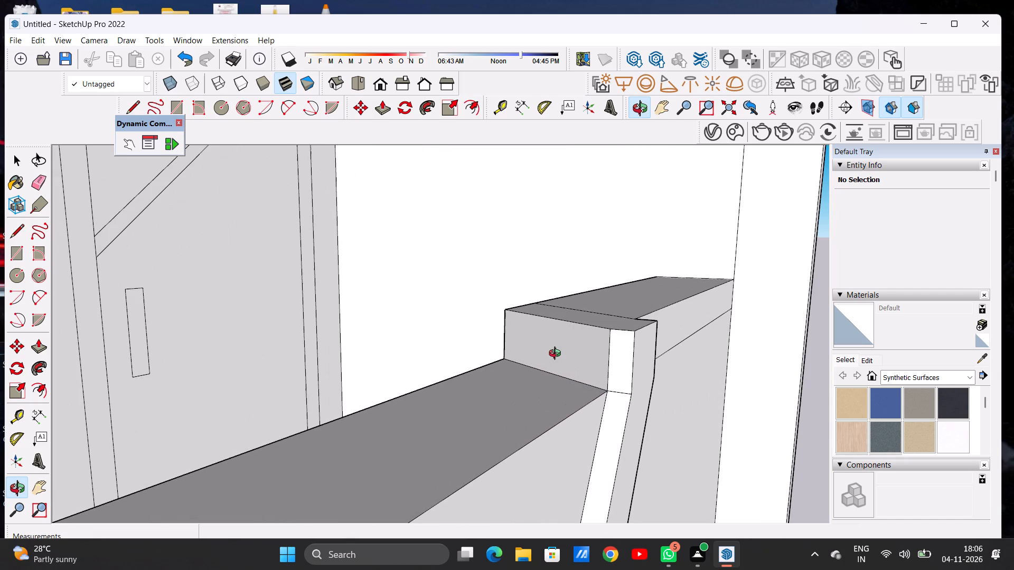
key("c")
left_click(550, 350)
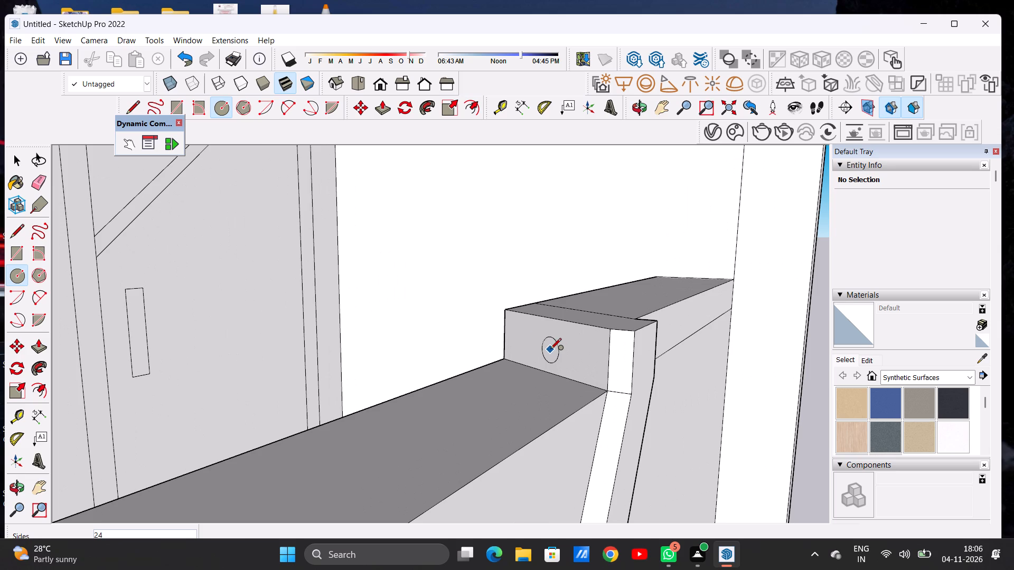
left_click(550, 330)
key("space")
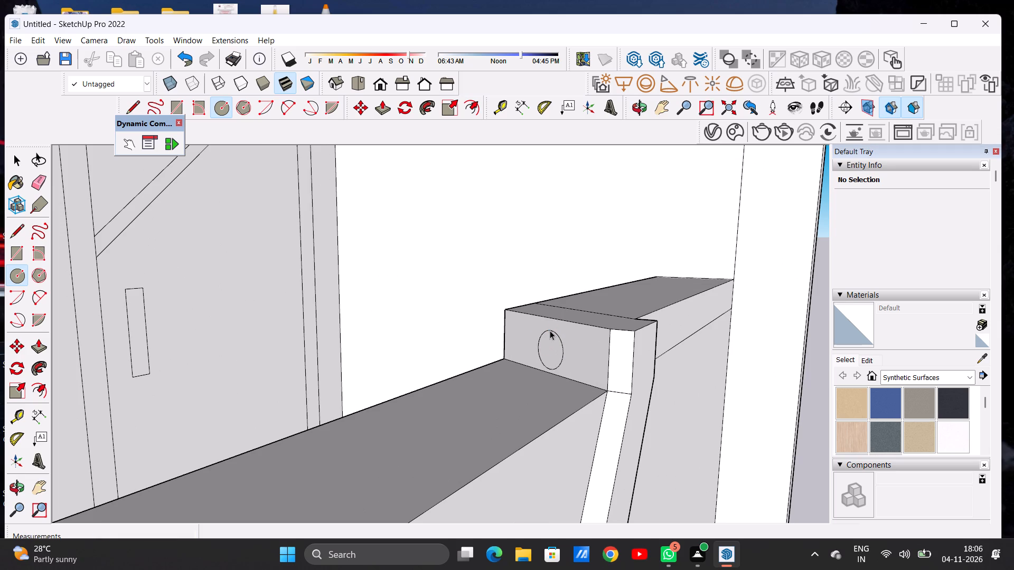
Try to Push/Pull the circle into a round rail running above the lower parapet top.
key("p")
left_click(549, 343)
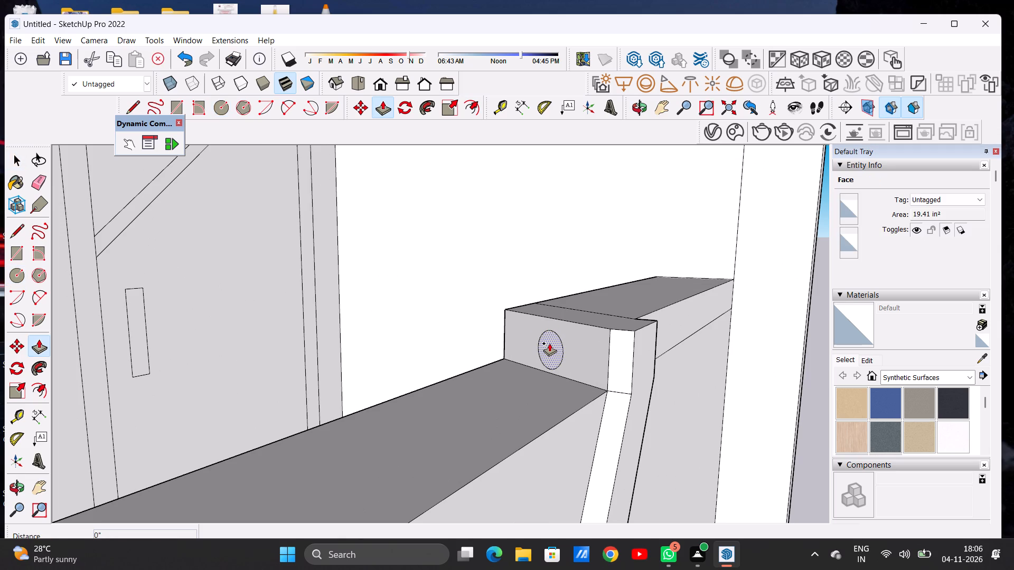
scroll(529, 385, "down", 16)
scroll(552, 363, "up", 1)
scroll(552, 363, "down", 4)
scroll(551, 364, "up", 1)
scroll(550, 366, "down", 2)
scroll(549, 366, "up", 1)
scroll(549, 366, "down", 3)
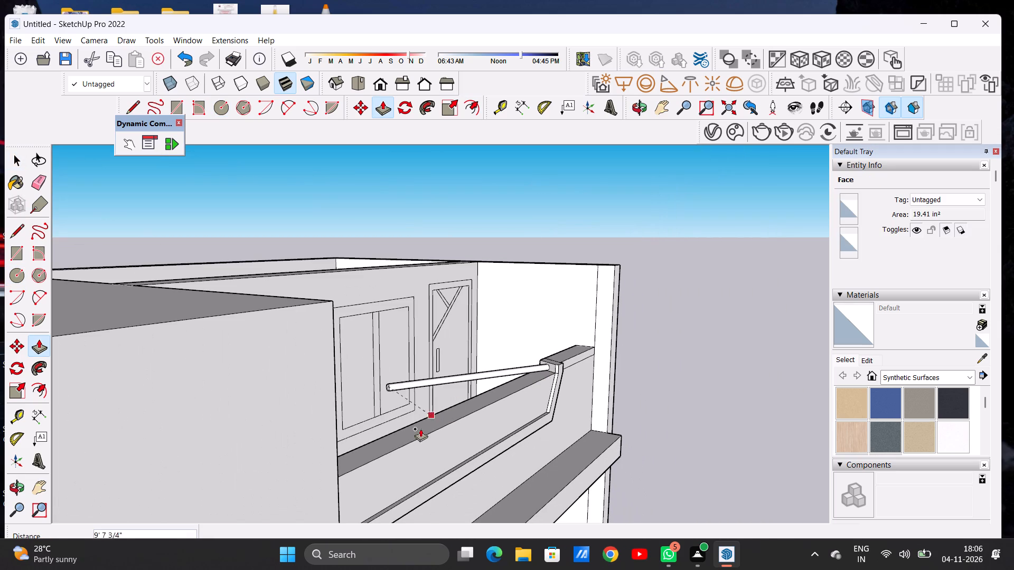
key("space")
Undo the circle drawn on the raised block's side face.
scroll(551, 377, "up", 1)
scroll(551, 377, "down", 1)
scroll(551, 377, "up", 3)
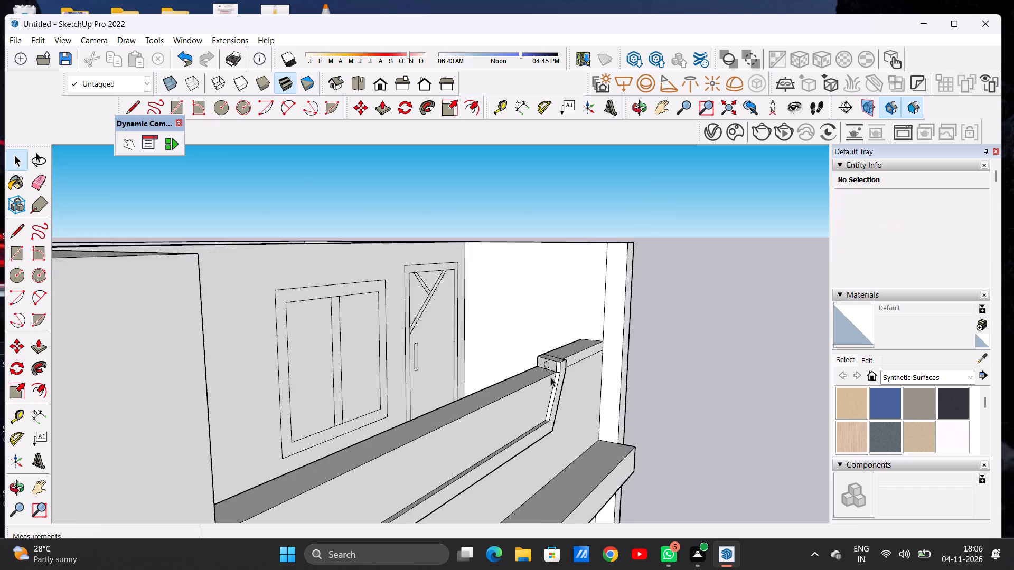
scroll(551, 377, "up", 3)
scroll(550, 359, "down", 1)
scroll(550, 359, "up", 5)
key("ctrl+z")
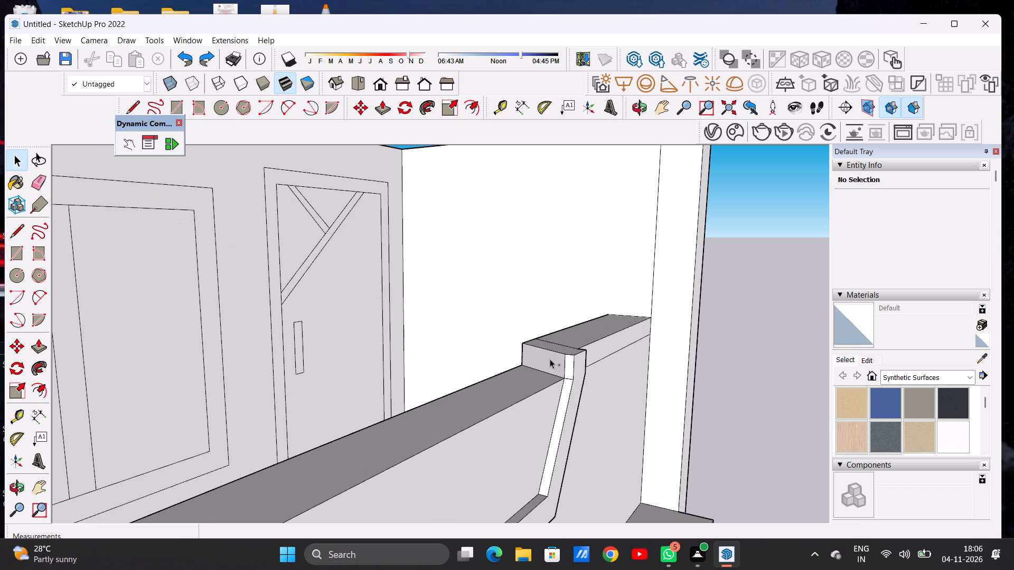
Examine the parapet and the whole two-storey building from the side and the front.
key("o")
left_click_drag(568, 385, 607, 331)
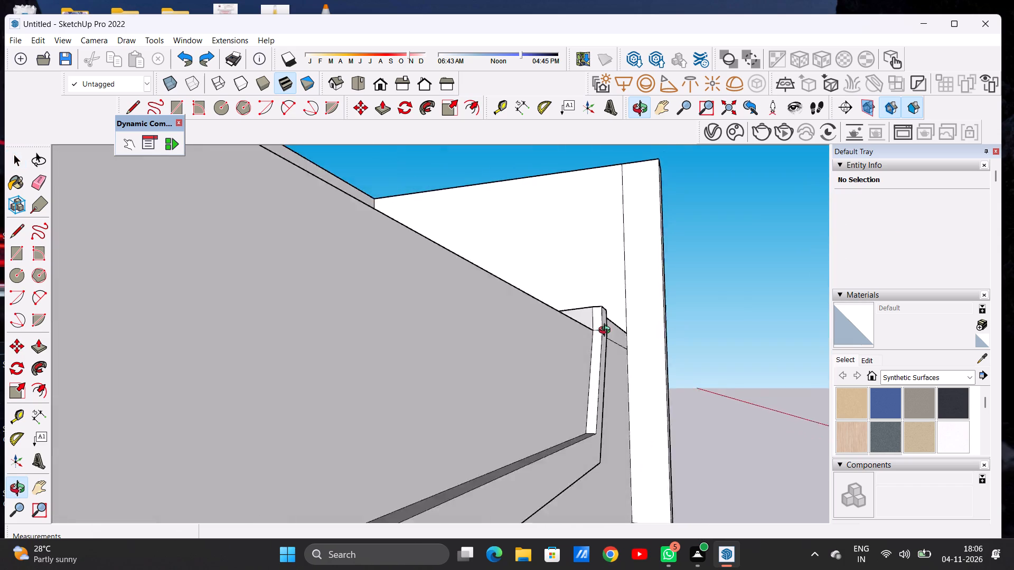
left_click_drag(607, 331, 483, 383)
scroll(689, 396, "down", 19)
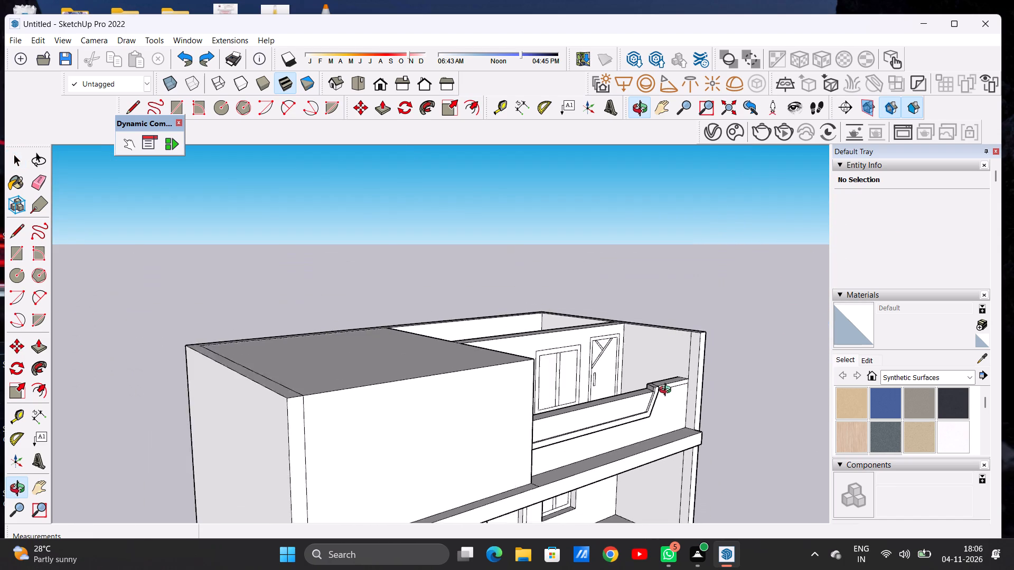
scroll(668, 391, "down", 3)
left_click_drag(669, 400, 454, 384)
scroll(421, 422, "down", 6)
scroll(510, 442, "up", 1)
scroll(510, 442, "down", 1)
scroll(510, 442, "up", 1)
scroll(510, 442, "down", 1)
scroll(510, 442, "up", 5)
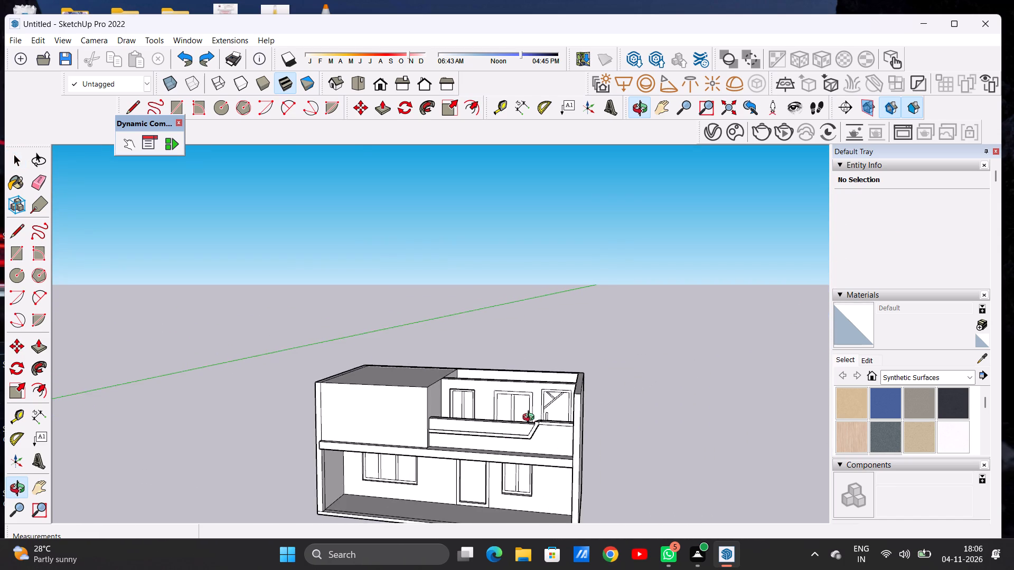
Draw a small circle, radius about 2 1/2", on the raised block's side face just above the lower parapet top.
scroll(531, 419, "up", 11)
scroll(589, 400, "down", 8)
left_click_drag(447, 405, 410, 411)
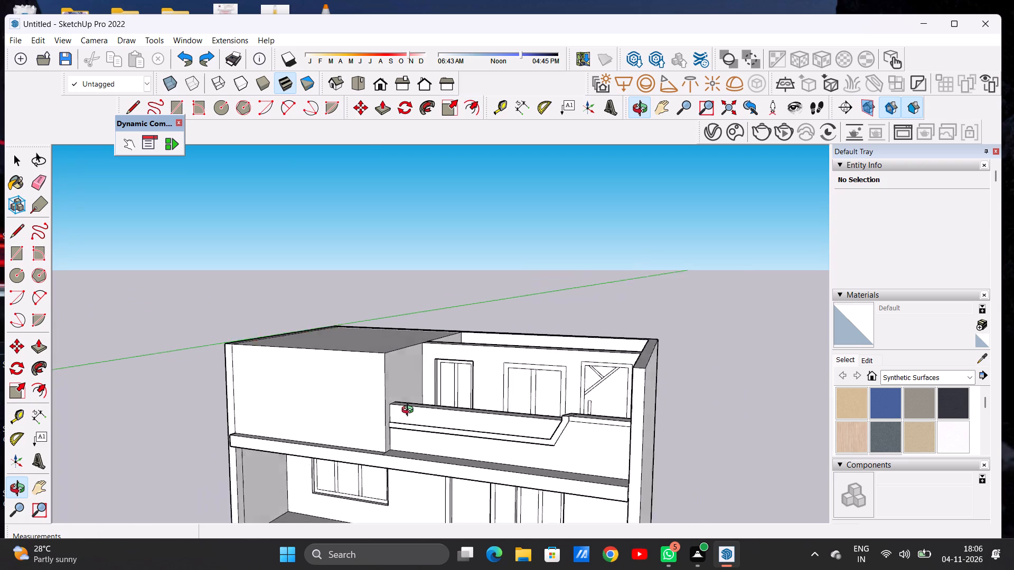
left_click_drag(410, 411, 350, 425)
scroll(408, 395, "up", 6)
scroll(390, 404, "down", 1)
scroll(389, 404, "up", 6)
scroll(342, 402, "up", 8)
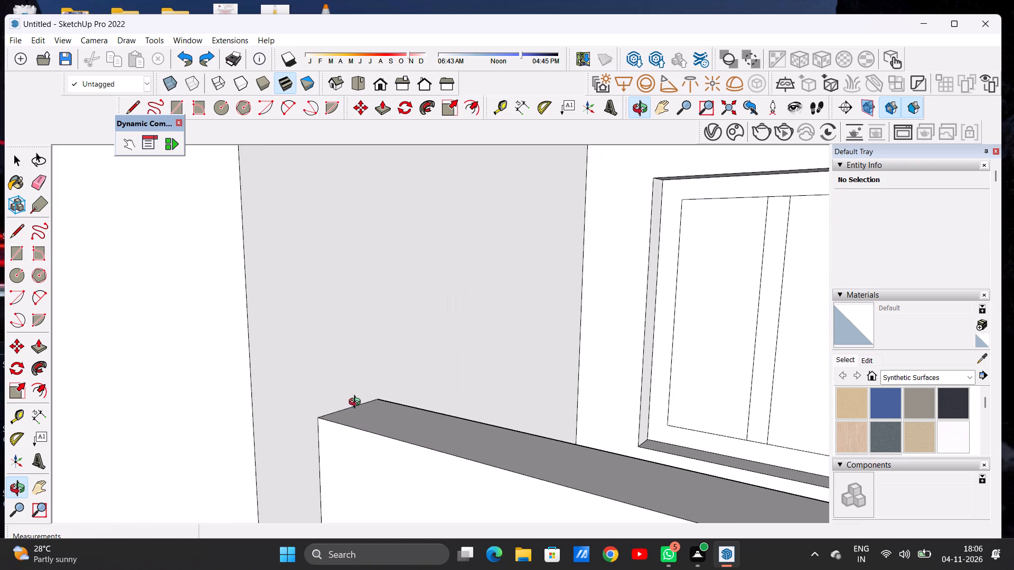
left_click_drag(356, 404, 318, 415)
key("c")
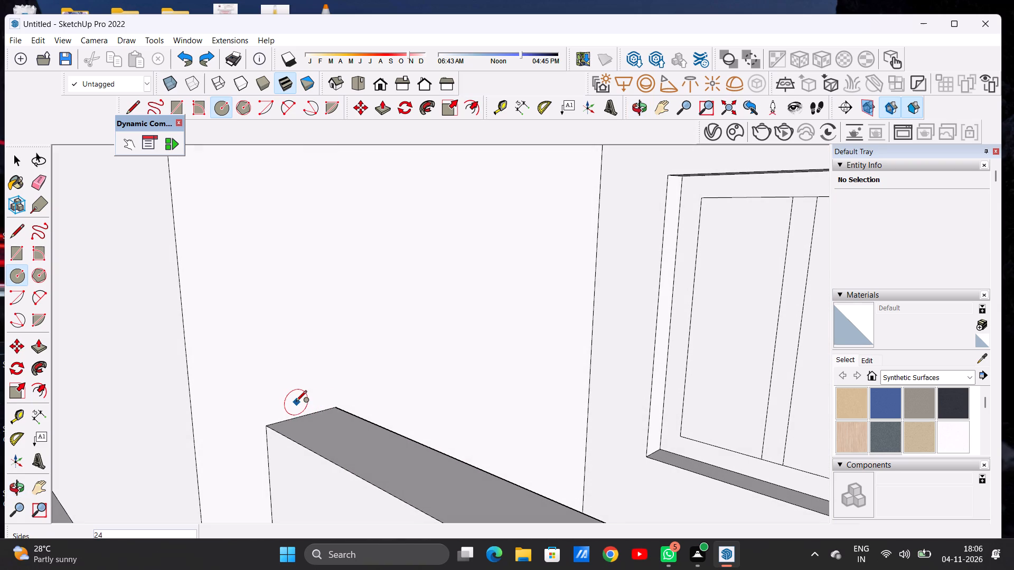
left_click(296, 403)
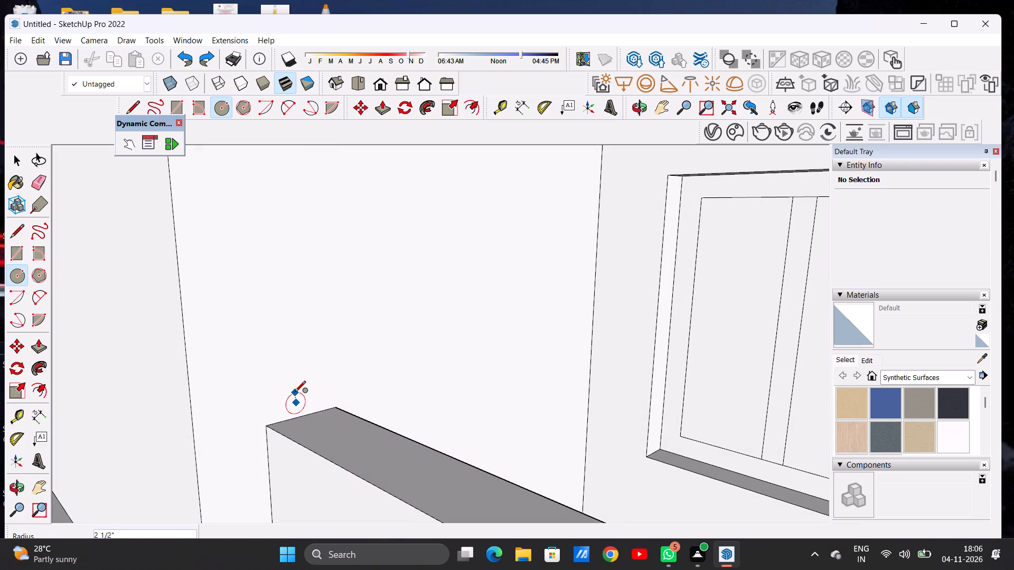
left_click(294, 392)
Push/Pull the circle about 23' into a round rail running along the lower parapet top to the raised section.
key("p")
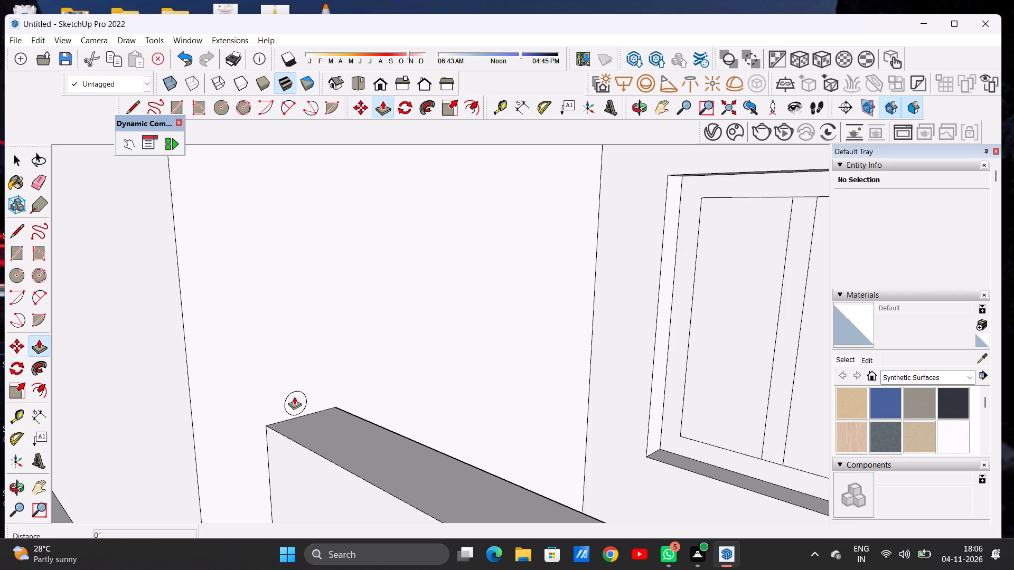
left_click(294, 396)
scroll(378, 429, "down", 7)
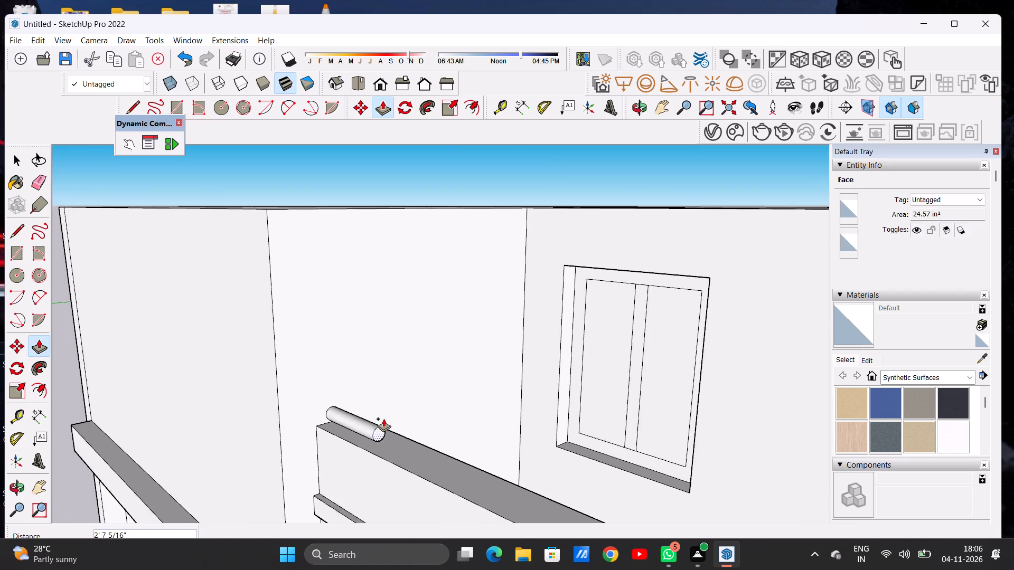
scroll(383, 419, "down", 19)
scroll(499, 448, "up", 7)
scroll(489, 435, "down", 2)
scroll(489, 435, "up", 8)
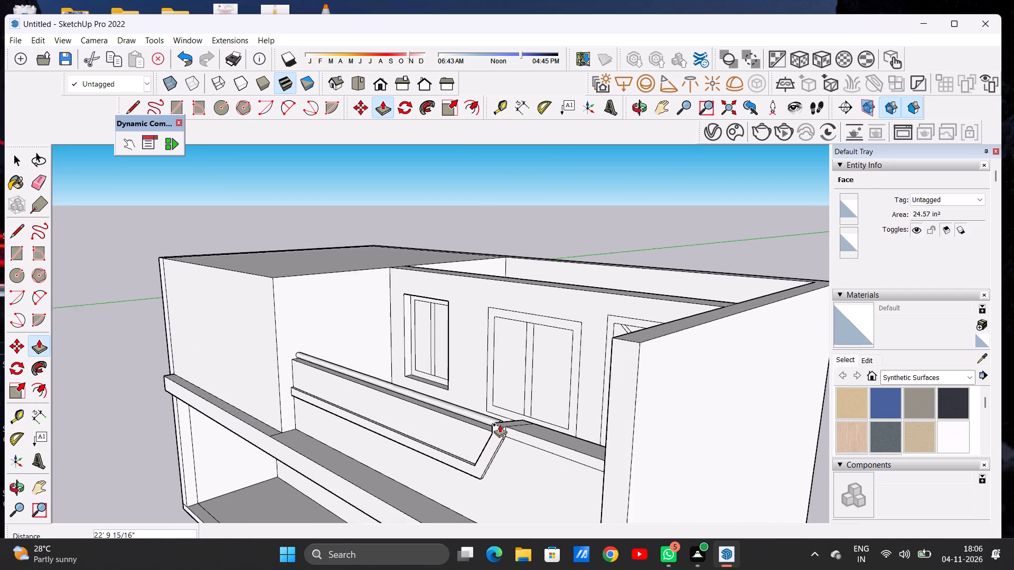
scroll(500, 424, "up", 3)
scroll(498, 426, "up", 20)
scroll(498, 426, "up", 4)
scroll(541, 409, "down", 3)
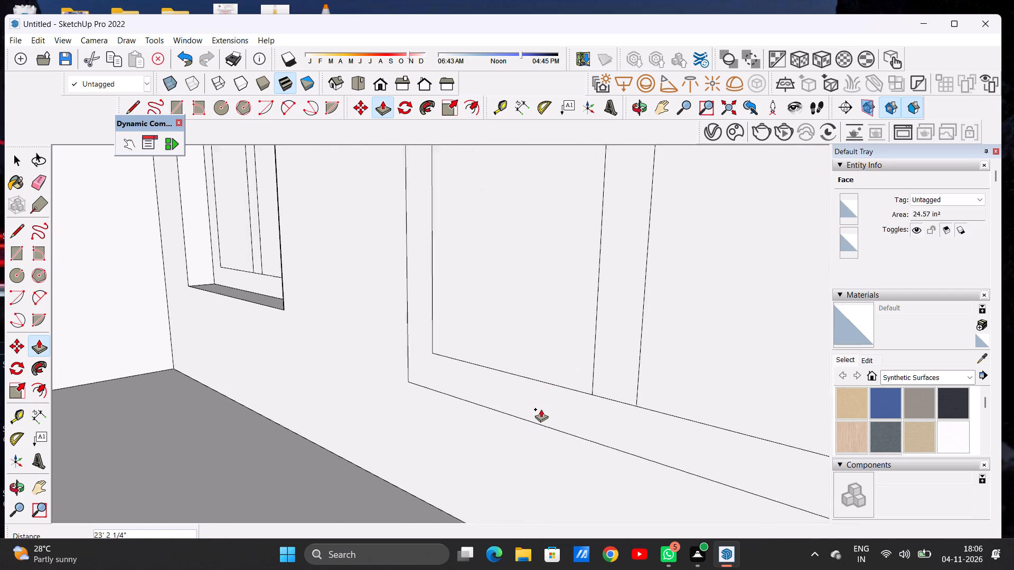
scroll(541, 409, "down", 4)
left_click(553, 418)
key("space")
Examine the round rail's junction with the raised parapet section and its look from the building's front.
type("O")
scroll(501, 431, "down", 13)
left_click_drag(446, 433, 677, 402)
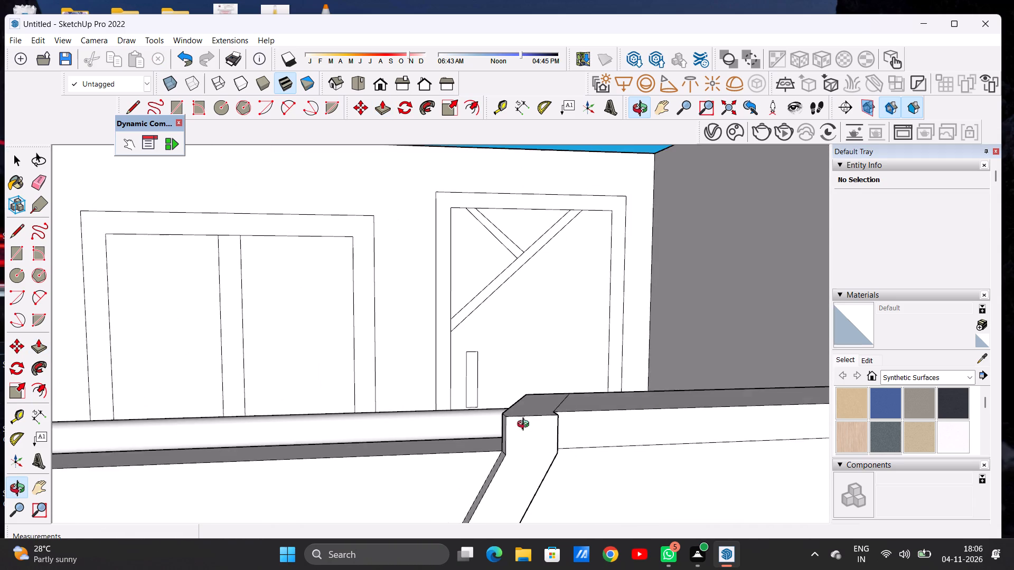
left_click_drag(509, 435, 653, 431)
scroll(505, 425, "up", 14)
left_click_drag(450, 375, 534, 436)
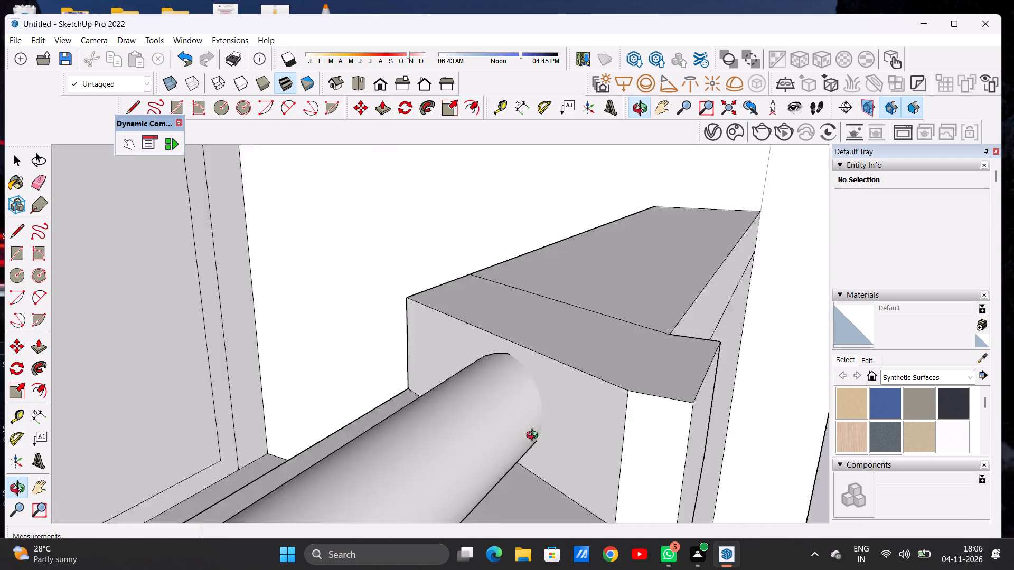
left_click_drag(534, 436, 431, 394)
scroll(578, 439, "down", 4)
scroll(578, 439, "up", 1)
scroll(578, 439, "down", 5)
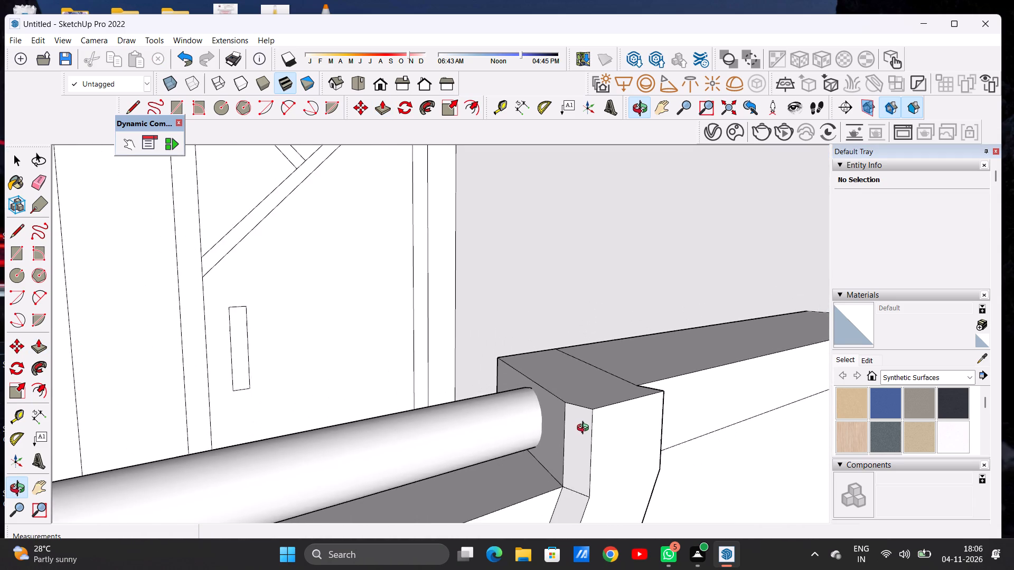
scroll(585, 429, "down", 12)
scroll(553, 402, "up", 1)
scroll(553, 402, "down", 20)
scroll(553, 402, "down", 5)
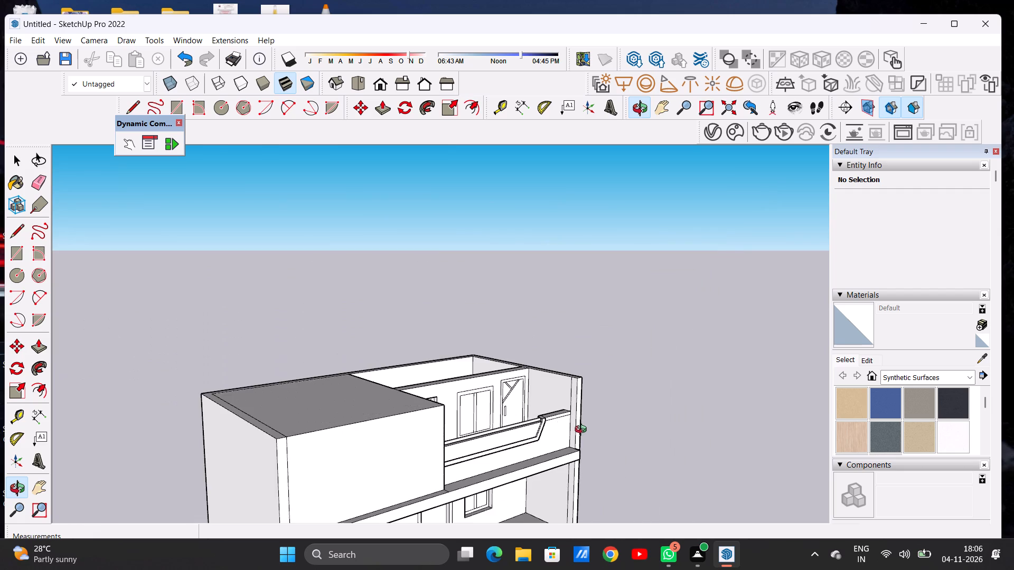
left_click_drag(582, 434, 408, 414)
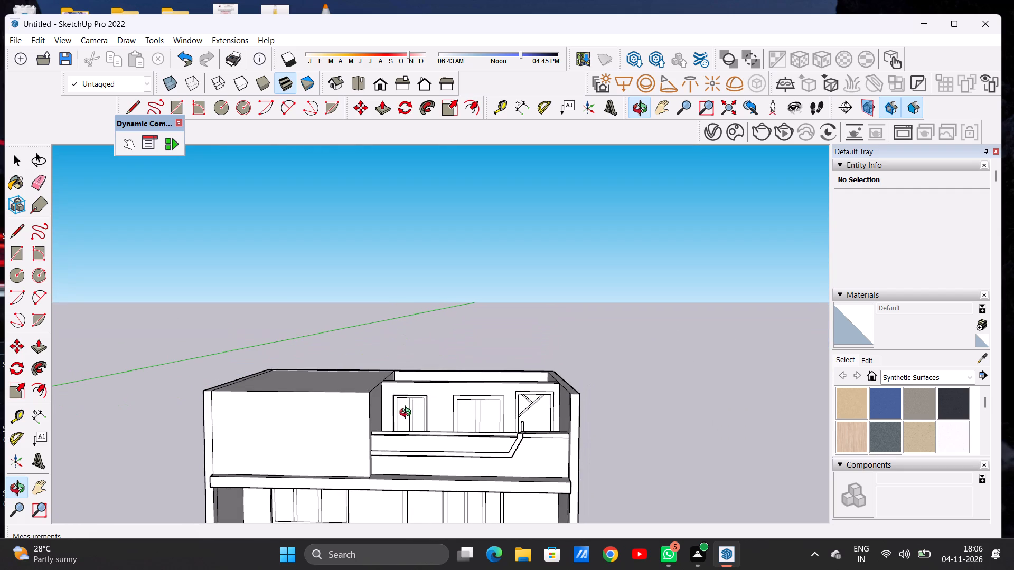
scroll(429, 448, "up", 10)
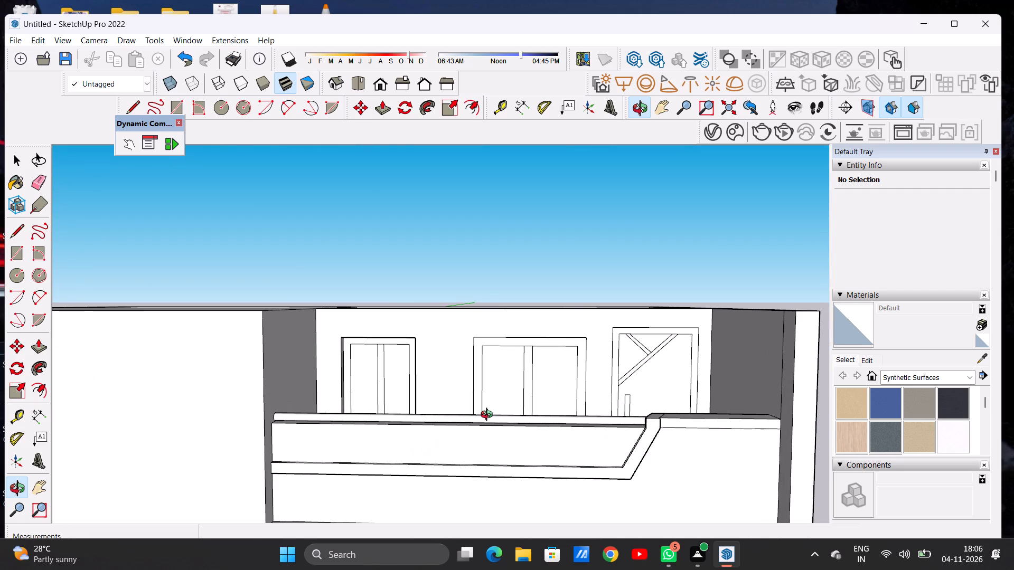
scroll(433, 407, "down", 8)
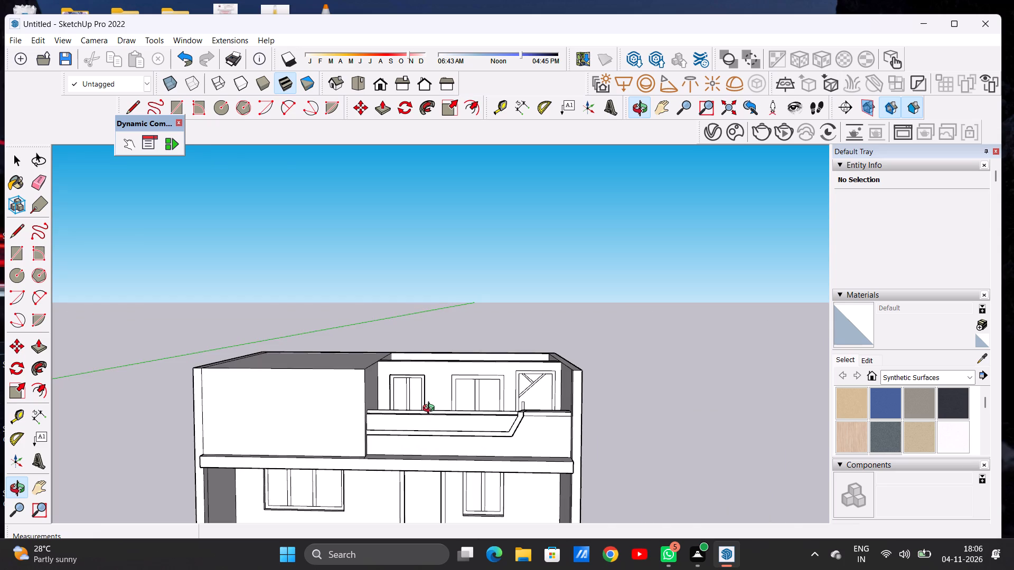
scroll(436, 397, "down", 5)
Draw a small rectangle about 8 1/4" by 11 7/8" on the ledge against the raised block's side wall, near the parapet.
left_click_drag(437, 410, 431, 508)
scroll(425, 432, "up", 6)
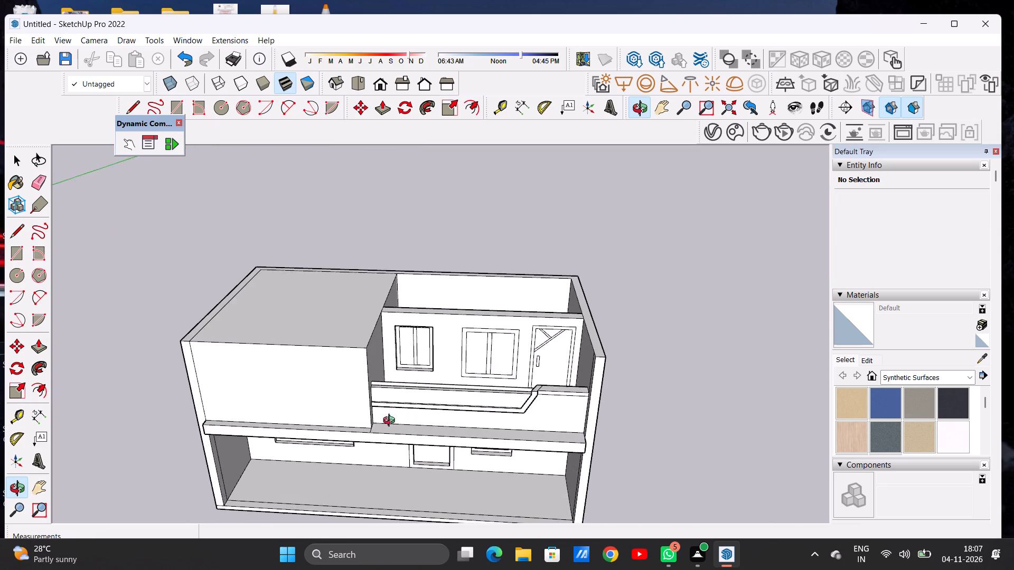
left_click_drag(383, 420, 399, 473)
scroll(425, 448, "up", 2)
scroll(425, 448, "down", 1)
scroll(425, 448, "up", 3)
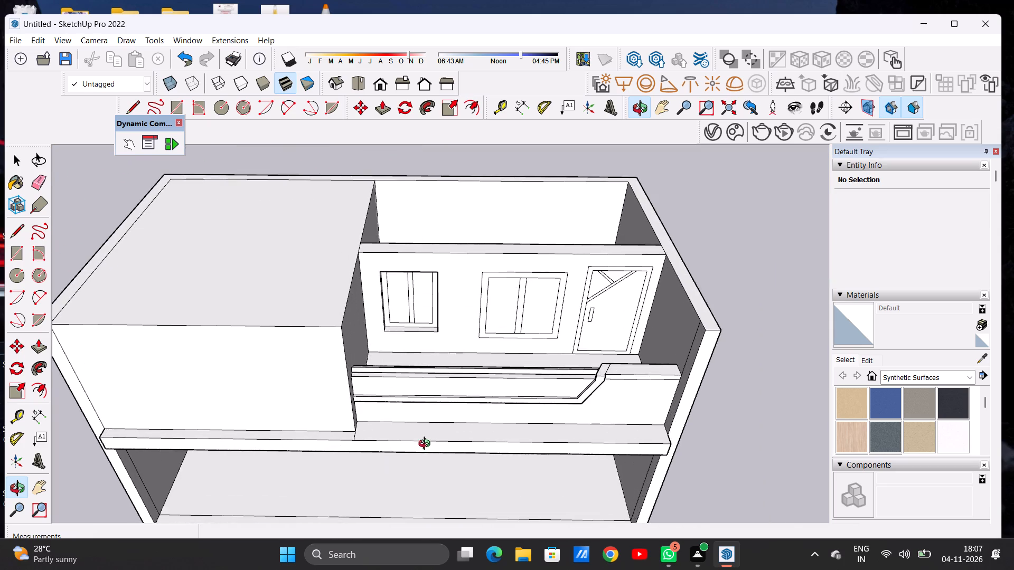
left_click_drag(413, 439, 413, 458)
scroll(426, 444, "up", 5)
left_click_drag(413, 434, 418, 449)
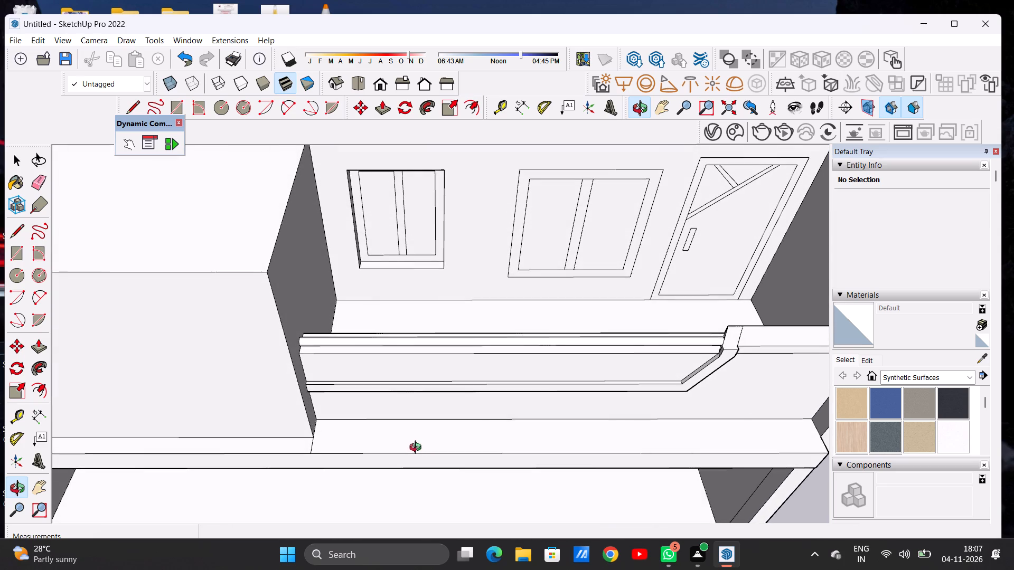
scroll(437, 434, "up", 1)
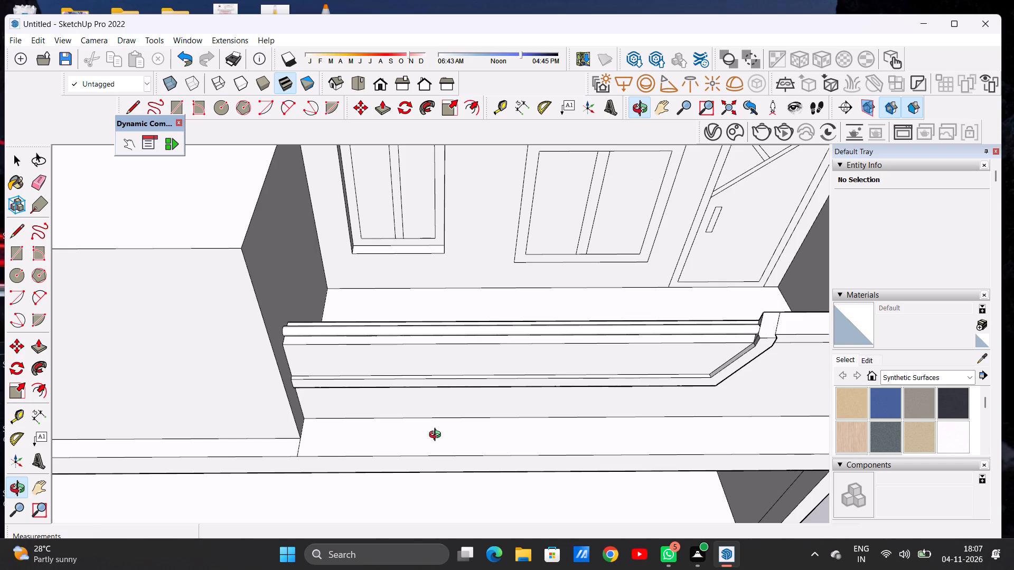
key("l")
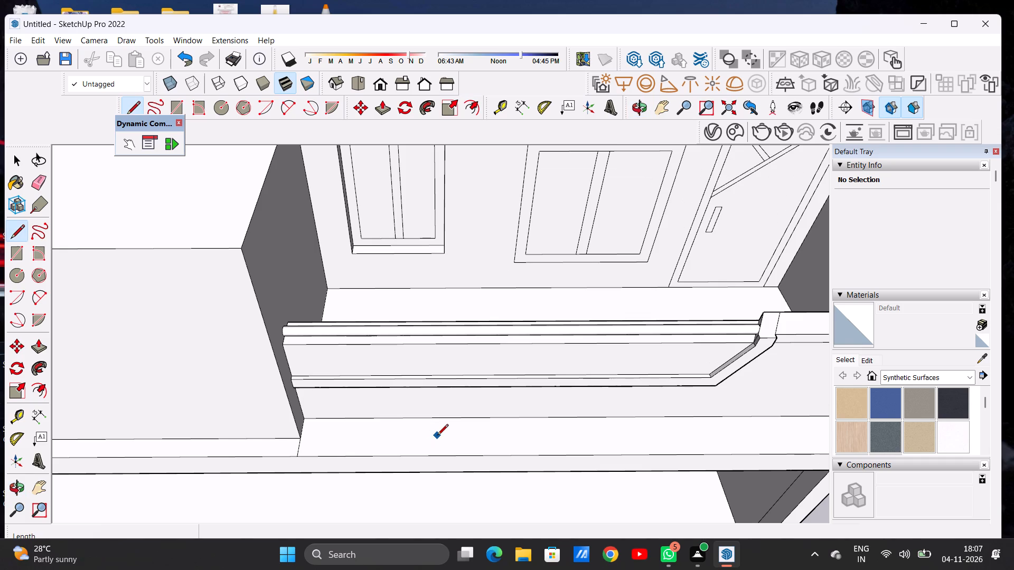
scroll(328, 429, "up", 6)
scroll(328, 429, "down", 1)
scroll(328, 429, "up", 1)
scroll(328, 429, "down", 1)
scroll(328, 429, "up", 2)
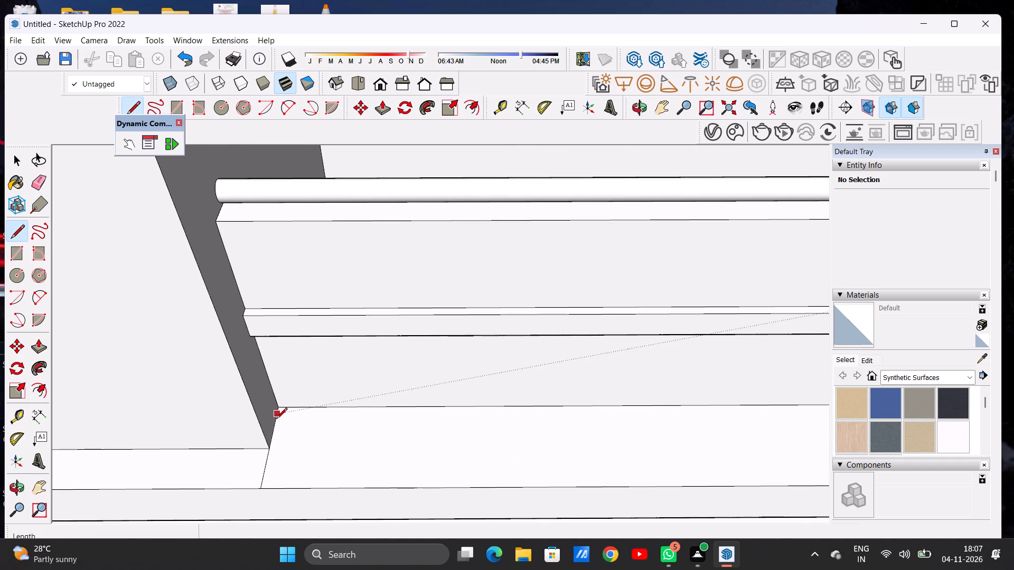
left_click(276, 420)
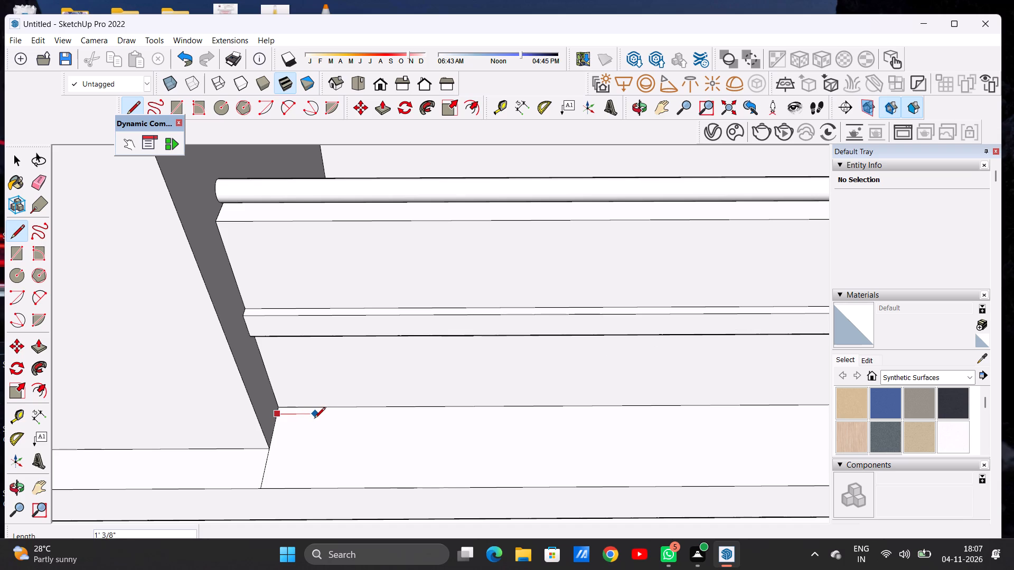
left_click(302, 416)
left_click(294, 445)
left_click(276, 441)
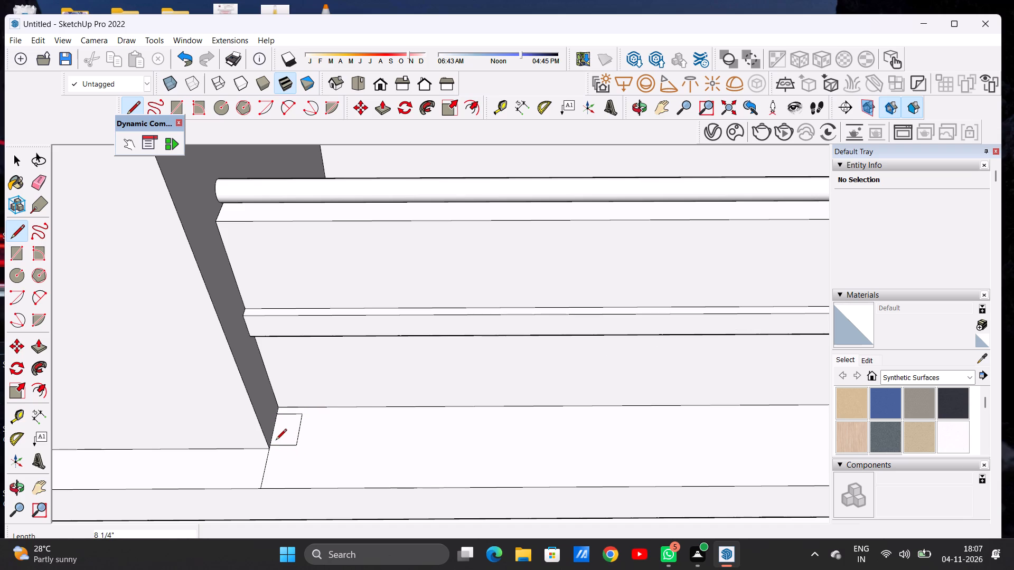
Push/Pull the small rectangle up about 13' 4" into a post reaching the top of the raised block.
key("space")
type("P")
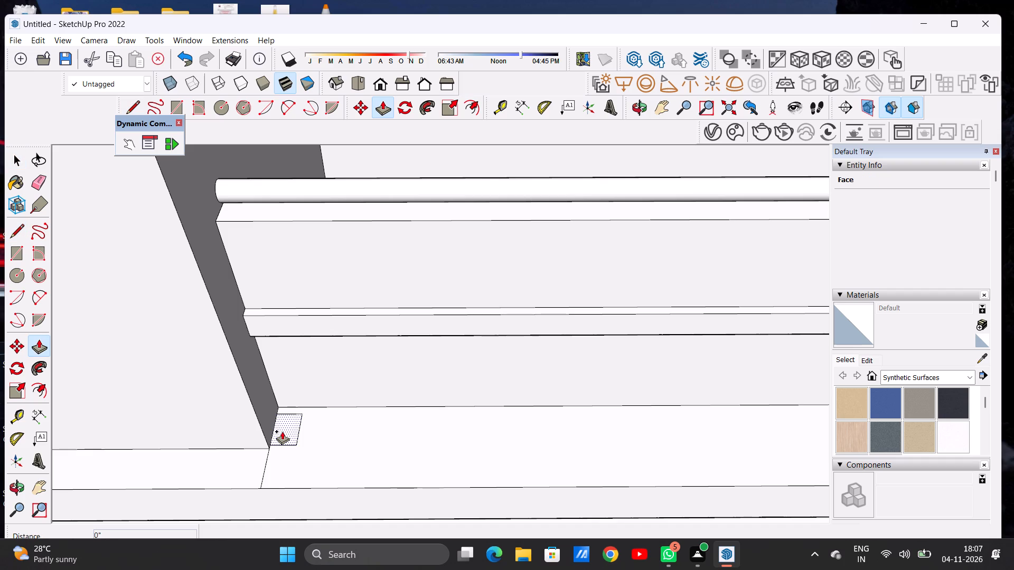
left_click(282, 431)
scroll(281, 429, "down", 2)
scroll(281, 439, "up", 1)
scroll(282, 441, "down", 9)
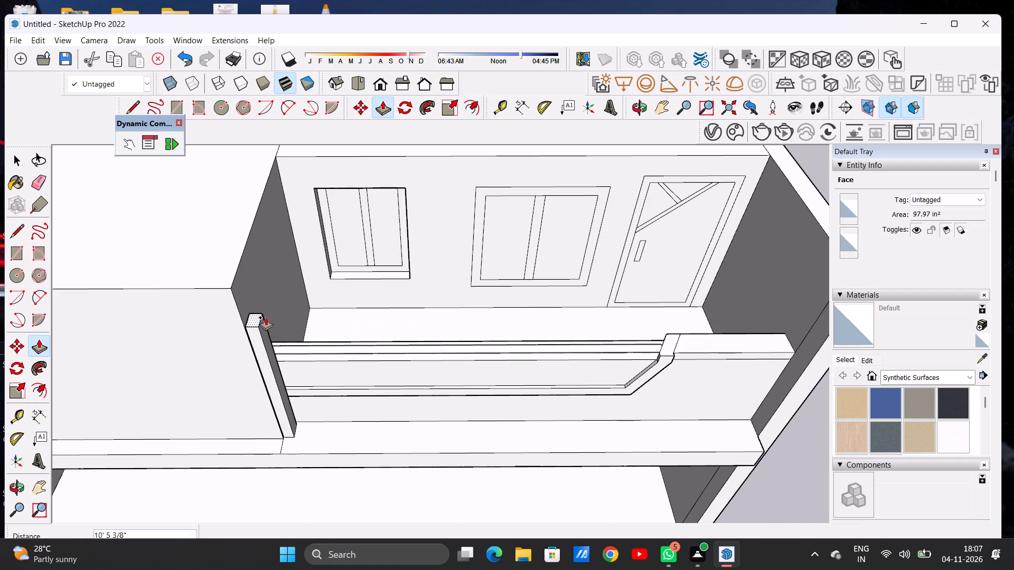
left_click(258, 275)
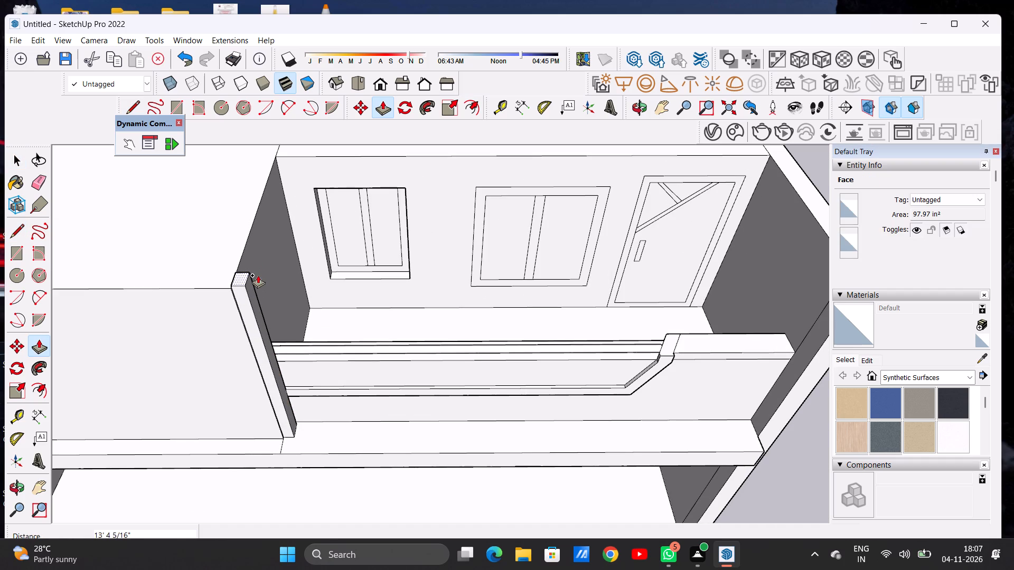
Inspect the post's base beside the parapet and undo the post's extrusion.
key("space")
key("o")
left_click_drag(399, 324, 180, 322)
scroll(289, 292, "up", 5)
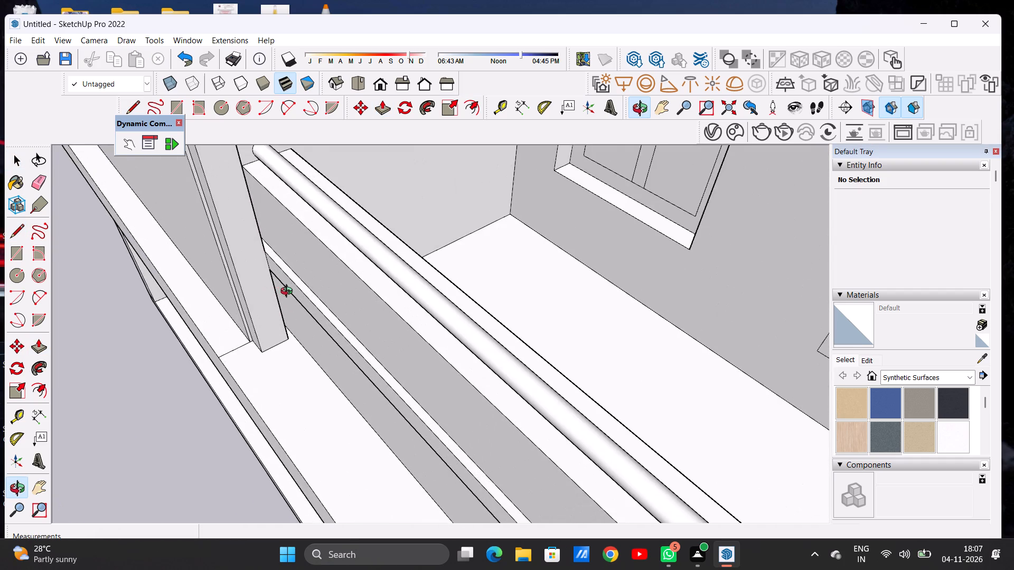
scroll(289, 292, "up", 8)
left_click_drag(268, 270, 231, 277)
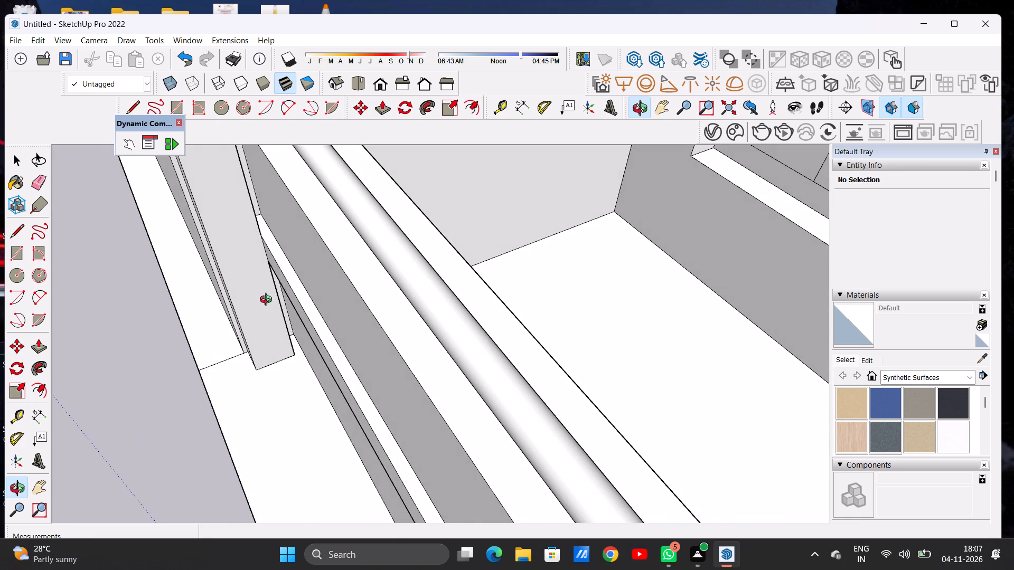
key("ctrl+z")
Shorten the small ledge rectangle by drawing a new edge across it and erasing the strip nearest the parapet.
scroll(299, 357, "up", 2)
scroll(299, 357, "down", 1)
scroll(299, 357, "up", 1)
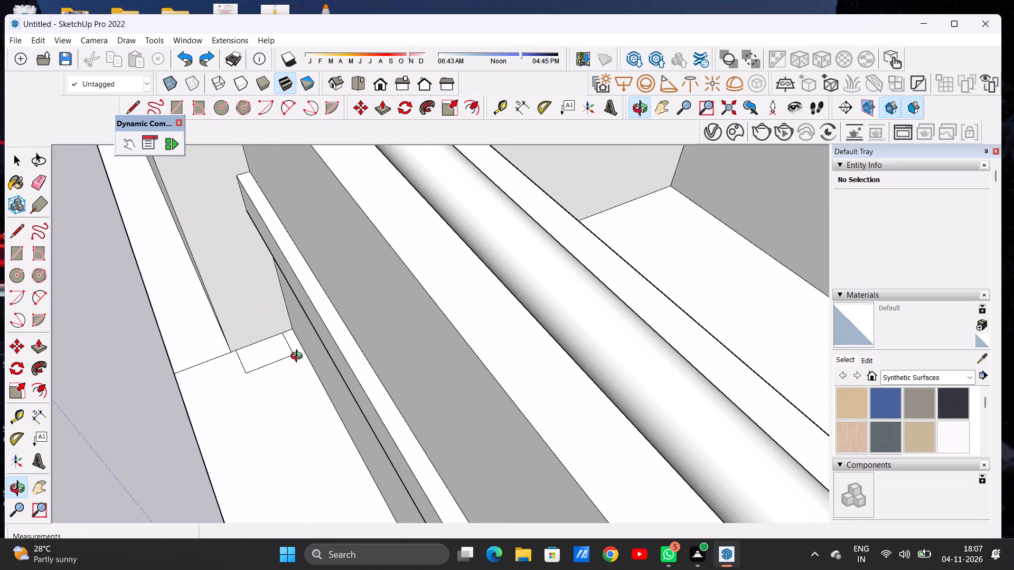
key("l")
left_click(273, 338)
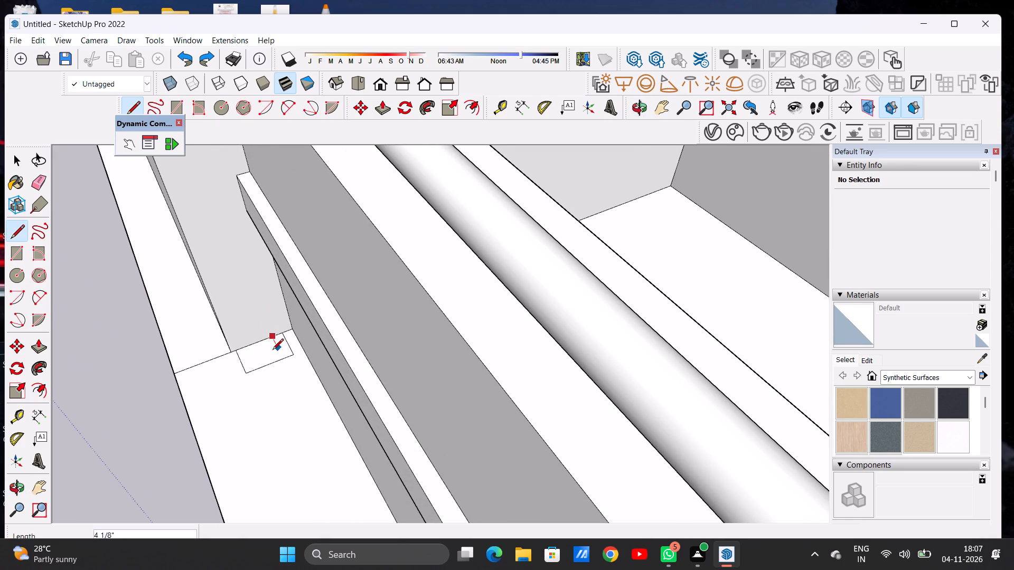
left_click(279, 359)
key("e")
scroll(287, 340, "up", 4)
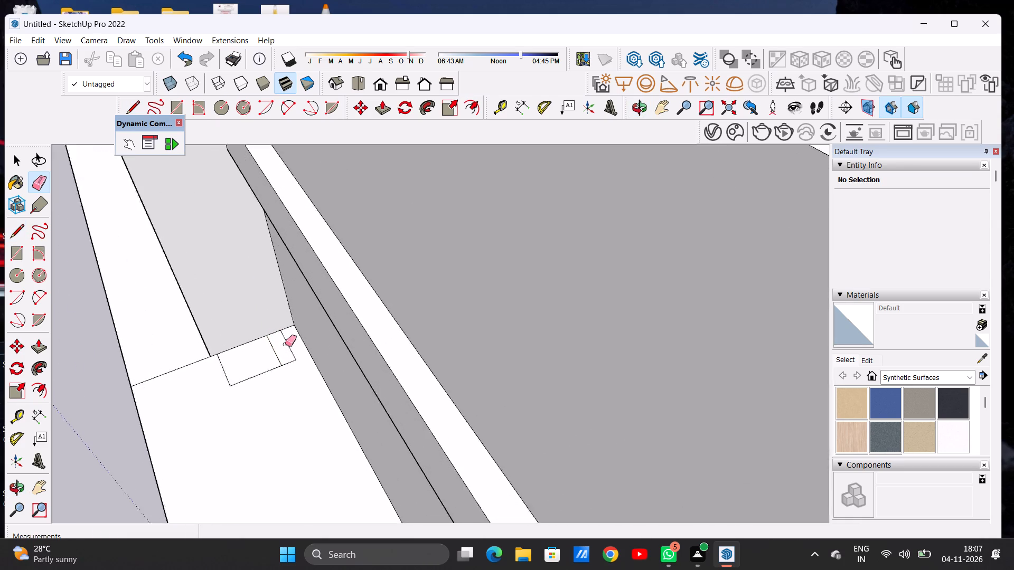
scroll(285, 344, "up", 4)
left_click_drag(291, 337, 288, 379)
scroll(311, 366, "down", 11)
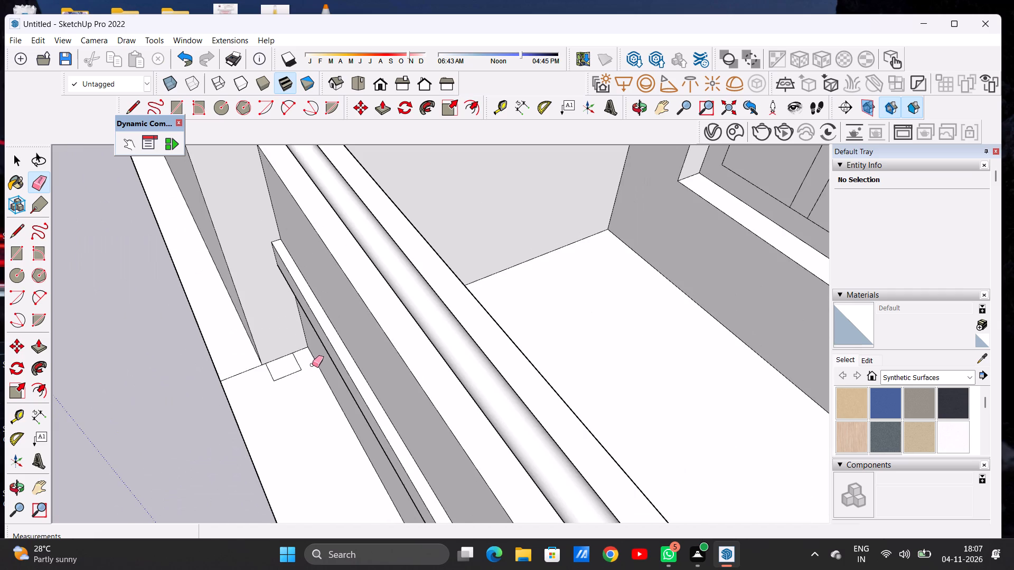
scroll(312, 365, "down", 1)
scroll(284, 379, "up", 4)
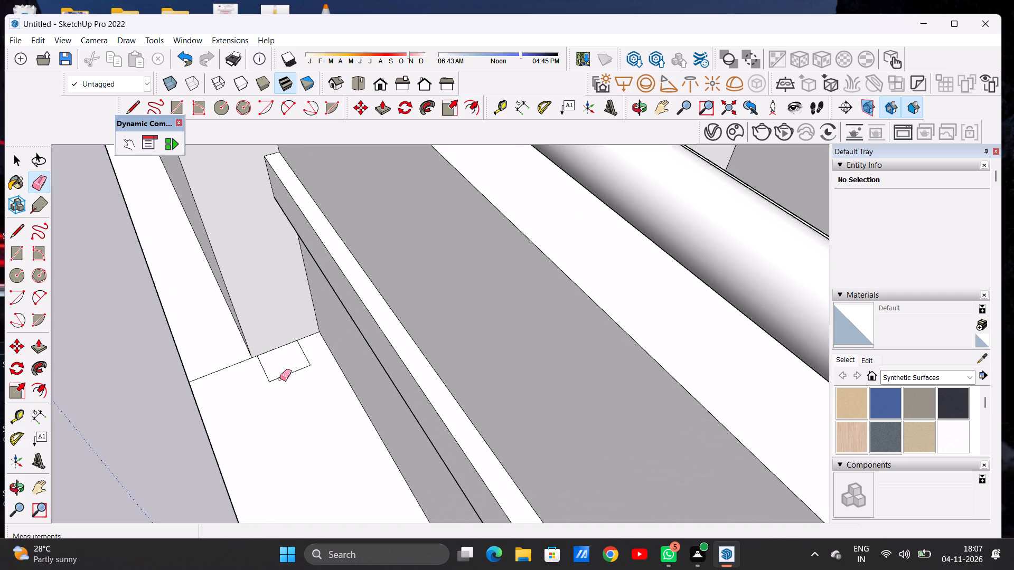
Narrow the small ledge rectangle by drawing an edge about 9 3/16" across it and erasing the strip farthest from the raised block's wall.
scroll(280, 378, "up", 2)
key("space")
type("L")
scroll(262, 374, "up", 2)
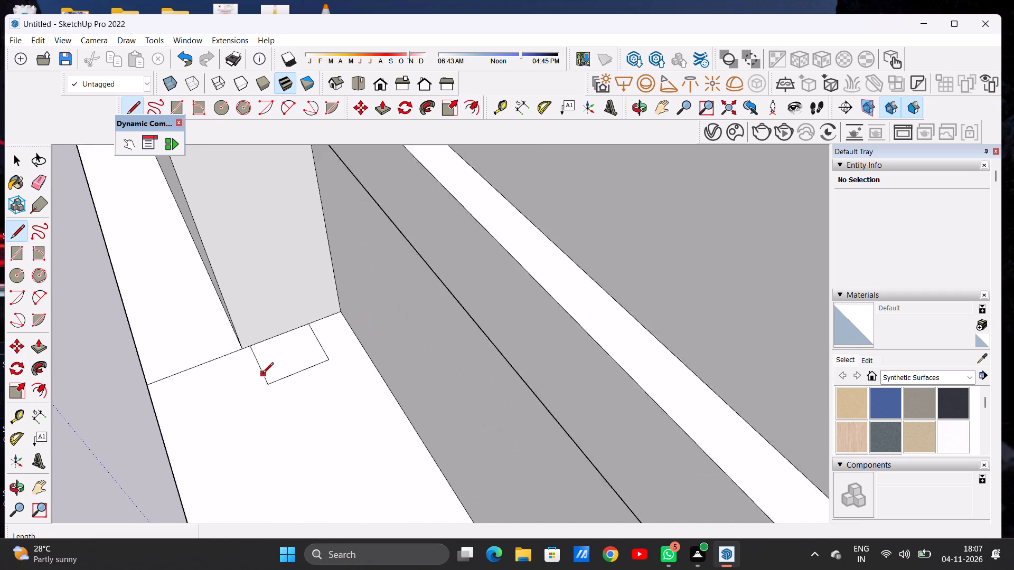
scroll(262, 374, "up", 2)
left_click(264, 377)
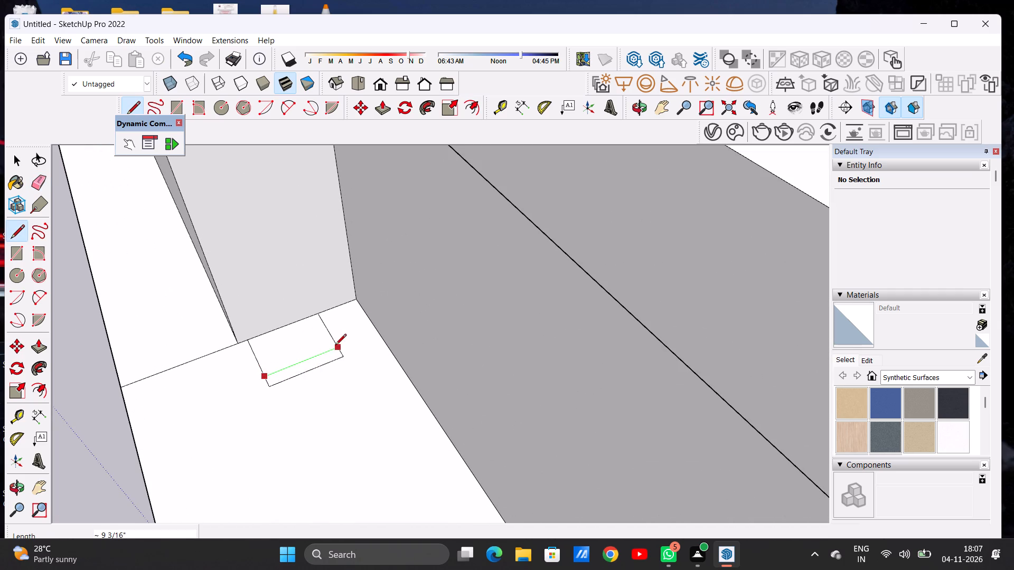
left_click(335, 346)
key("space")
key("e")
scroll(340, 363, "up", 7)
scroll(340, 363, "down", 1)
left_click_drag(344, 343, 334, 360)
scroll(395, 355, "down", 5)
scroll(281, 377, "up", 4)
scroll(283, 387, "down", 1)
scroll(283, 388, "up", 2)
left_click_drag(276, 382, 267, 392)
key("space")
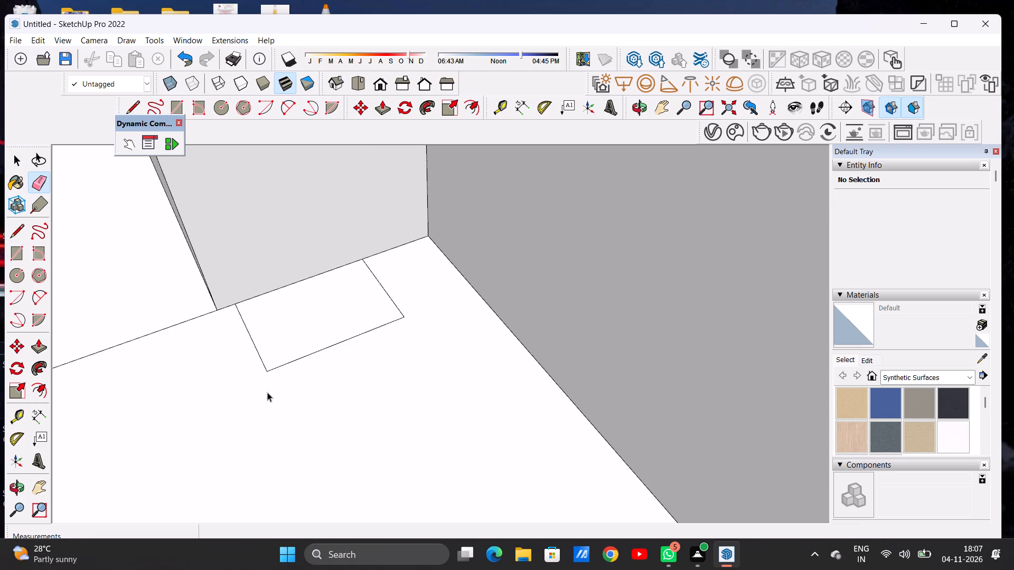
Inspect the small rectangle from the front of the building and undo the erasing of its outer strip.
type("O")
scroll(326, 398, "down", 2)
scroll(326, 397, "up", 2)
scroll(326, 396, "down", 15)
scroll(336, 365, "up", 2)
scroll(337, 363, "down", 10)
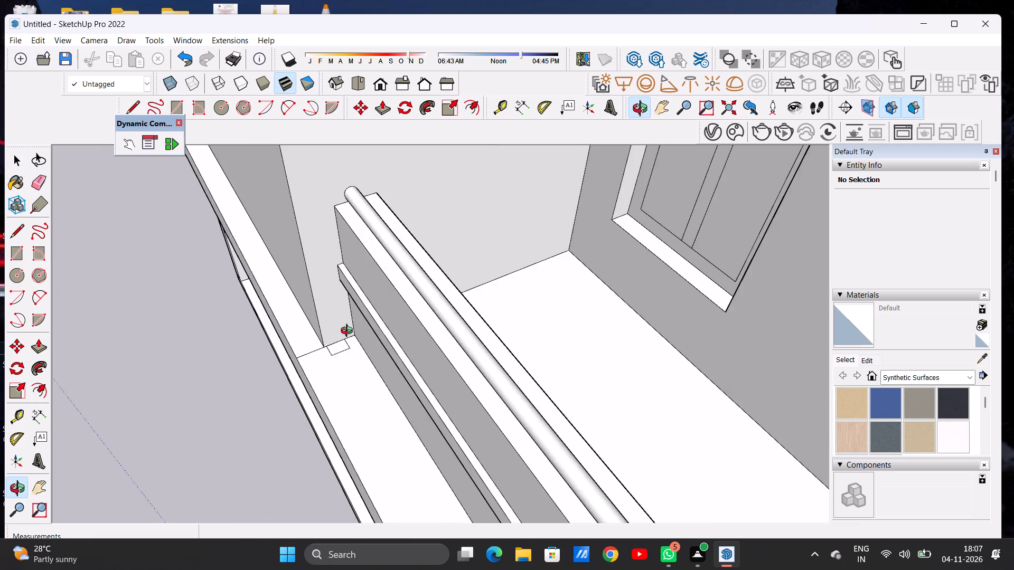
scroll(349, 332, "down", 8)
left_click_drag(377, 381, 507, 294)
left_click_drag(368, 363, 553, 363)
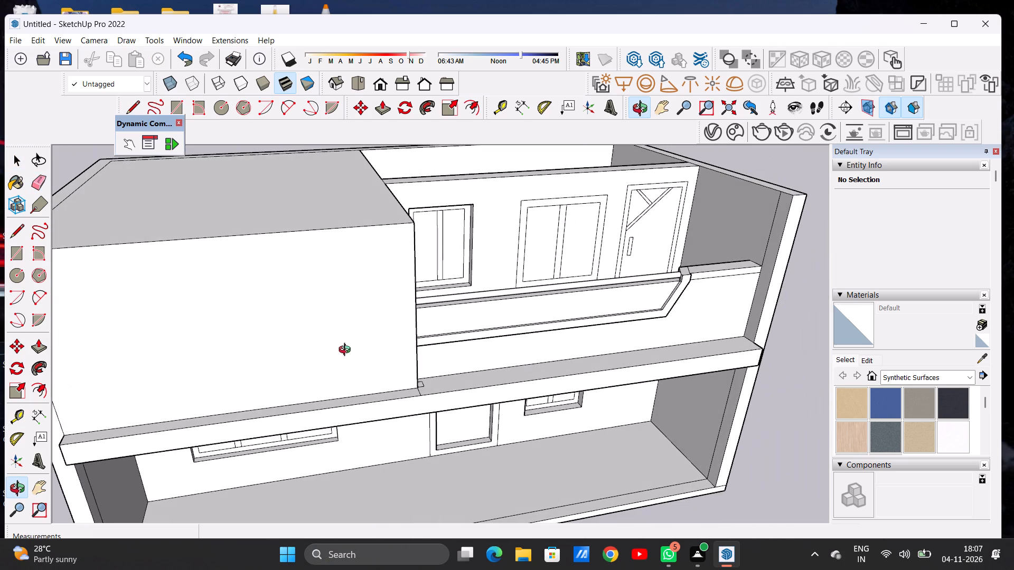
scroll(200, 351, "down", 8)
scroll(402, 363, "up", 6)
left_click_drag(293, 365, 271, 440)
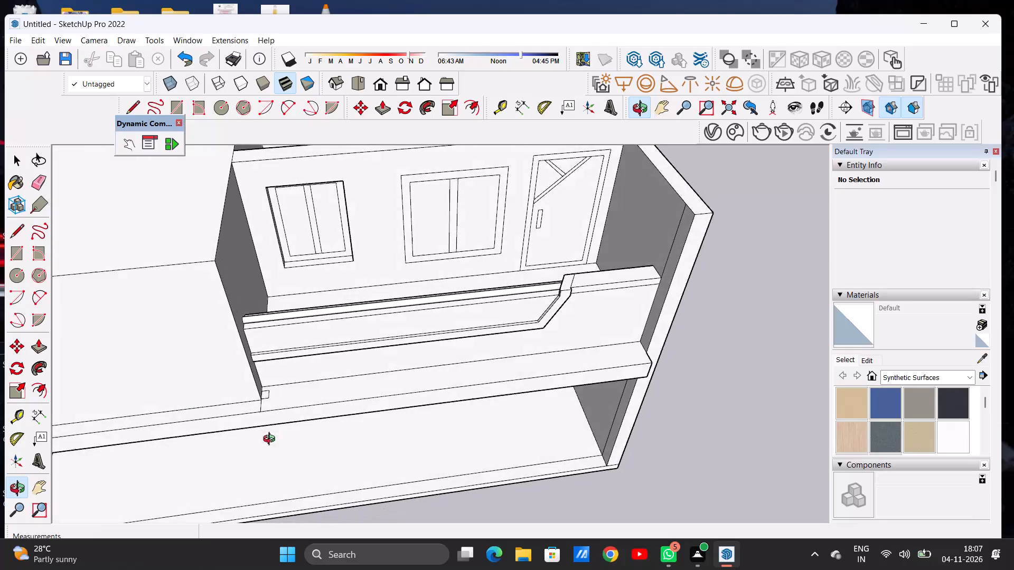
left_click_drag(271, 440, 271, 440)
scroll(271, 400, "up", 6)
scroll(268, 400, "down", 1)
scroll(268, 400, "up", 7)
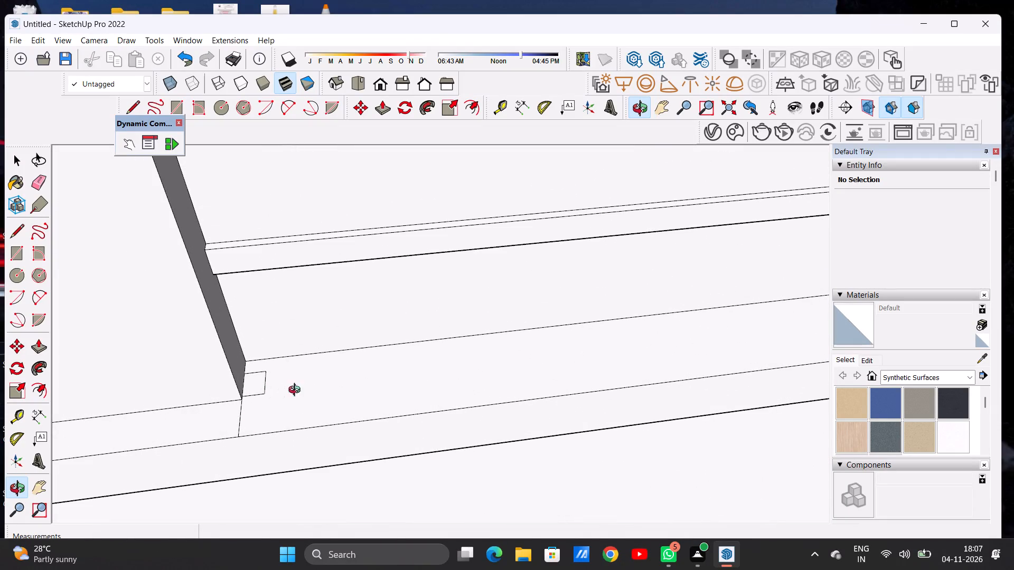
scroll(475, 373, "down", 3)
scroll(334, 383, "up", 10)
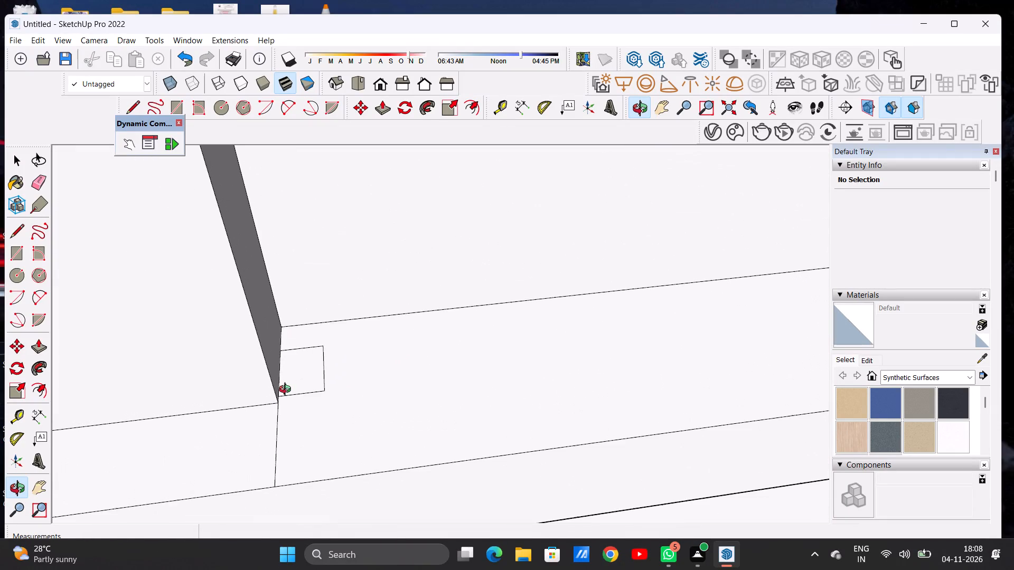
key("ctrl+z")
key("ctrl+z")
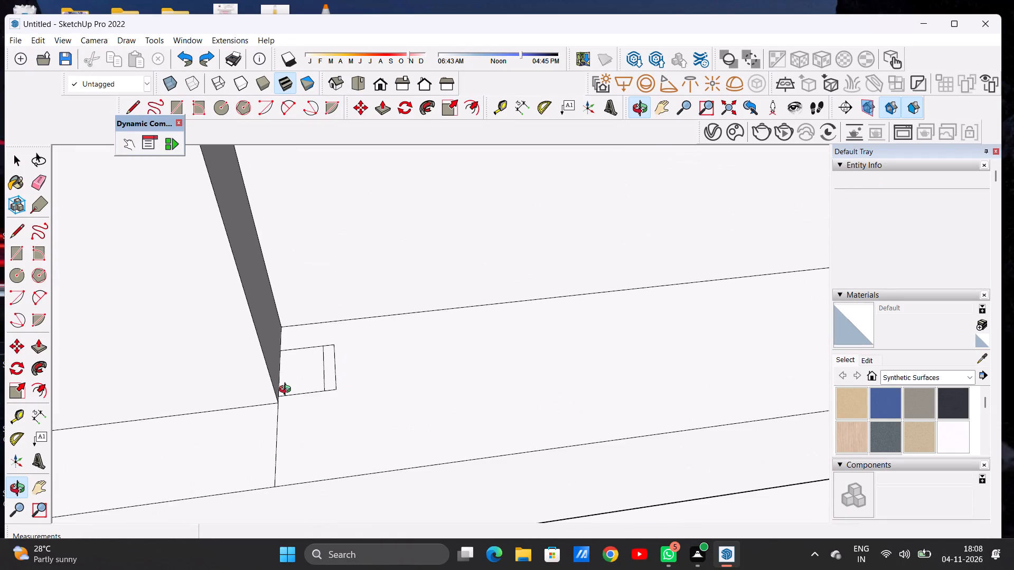
Detach the rectangle from the raised block by drawing an edge about 9 3/16" across it, erasing the strip touching the wall and the old dividing line.
key("l")
scroll(301, 378, "up", 8)
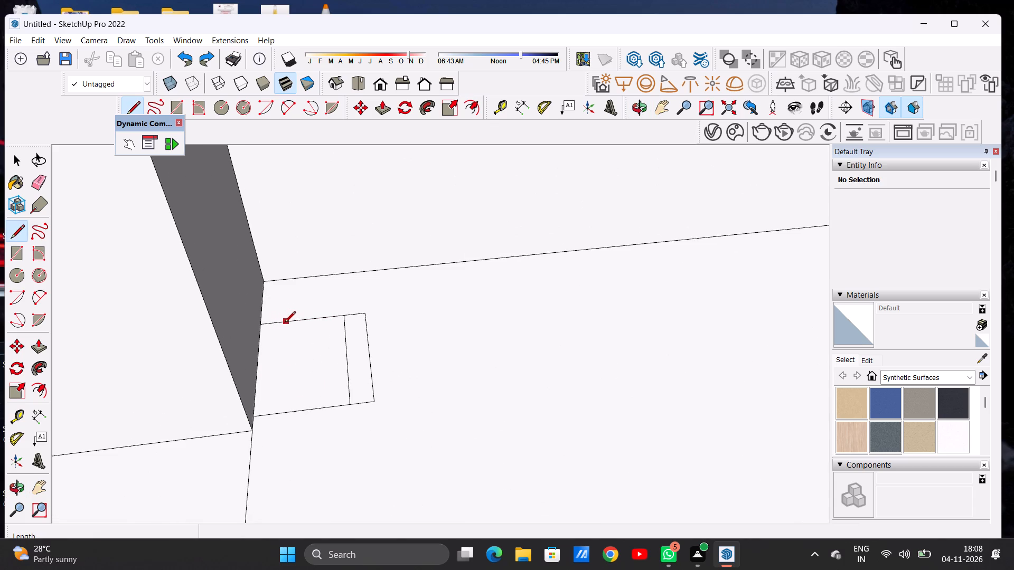
left_click(284, 323)
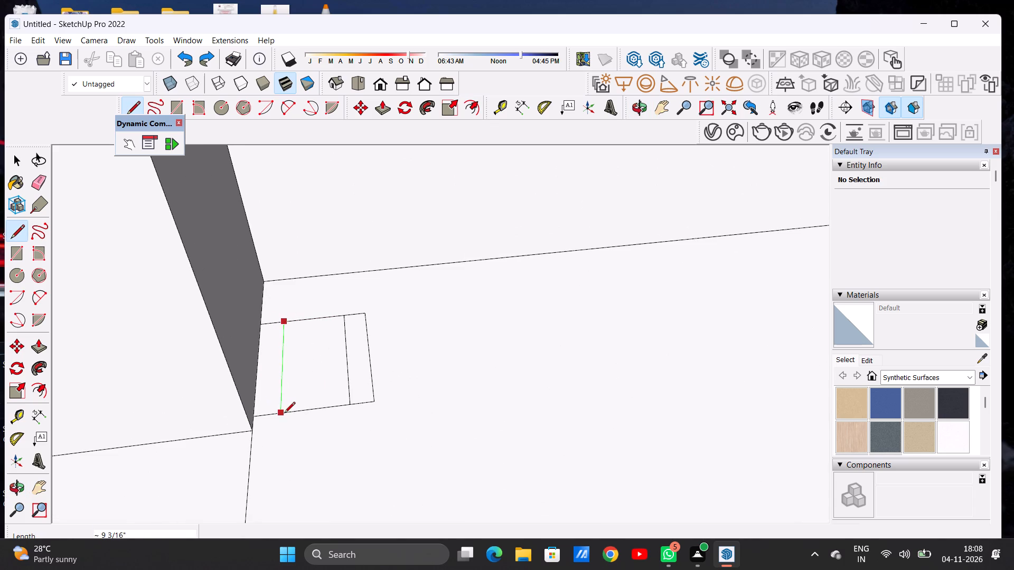
left_click(284, 414)
key("space")
type("E")
scroll(283, 353, "up", 5)
left_click_drag(264, 295, 260, 314)
left_click_drag(260, 452, 260, 465)
left_click_drag(403, 362, 389, 378)
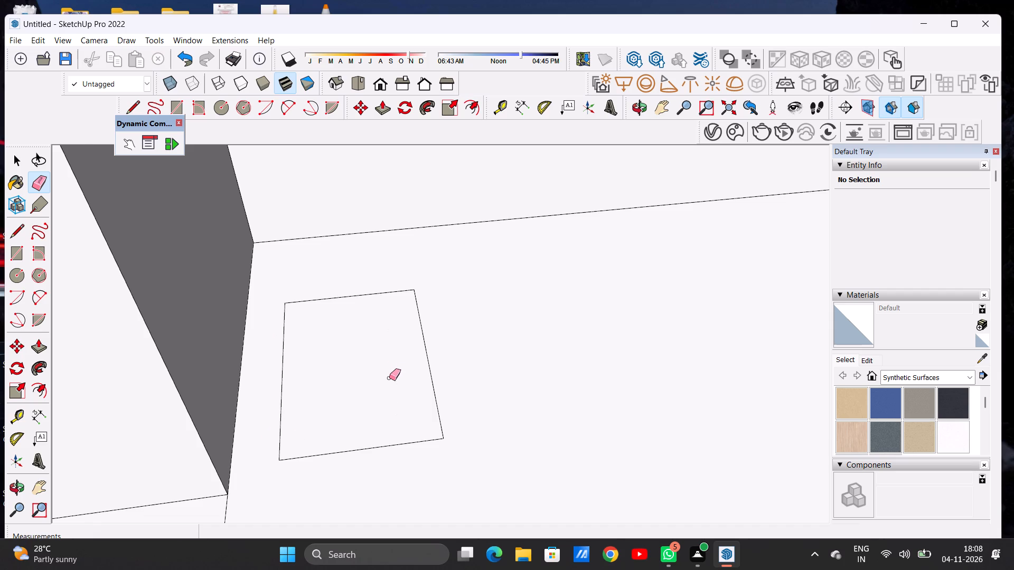
key("space")
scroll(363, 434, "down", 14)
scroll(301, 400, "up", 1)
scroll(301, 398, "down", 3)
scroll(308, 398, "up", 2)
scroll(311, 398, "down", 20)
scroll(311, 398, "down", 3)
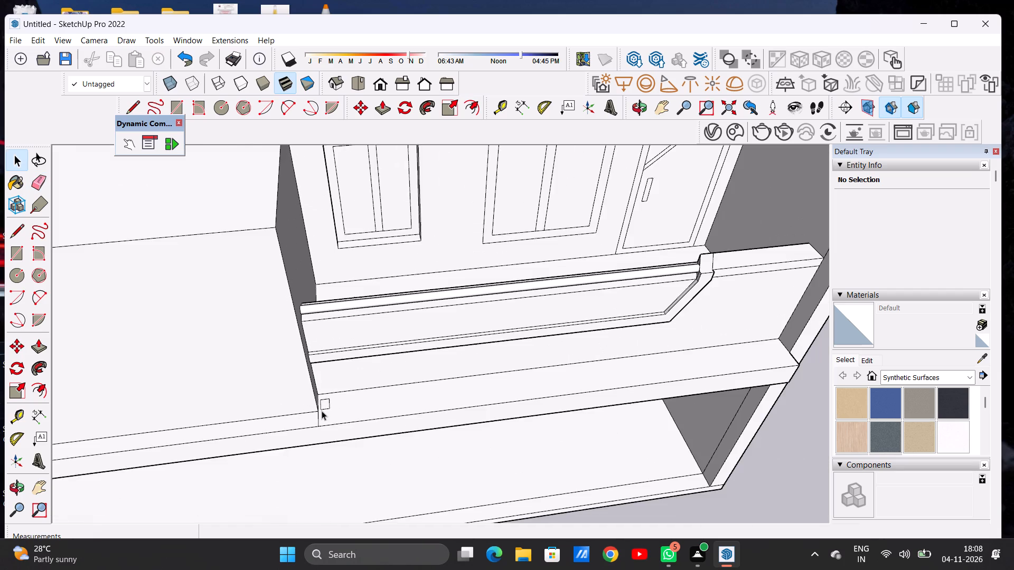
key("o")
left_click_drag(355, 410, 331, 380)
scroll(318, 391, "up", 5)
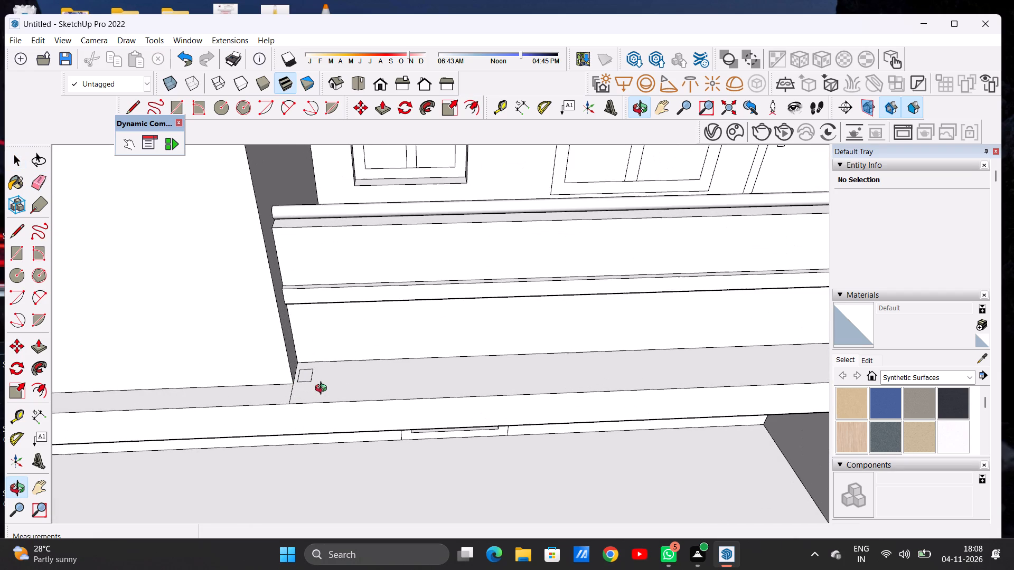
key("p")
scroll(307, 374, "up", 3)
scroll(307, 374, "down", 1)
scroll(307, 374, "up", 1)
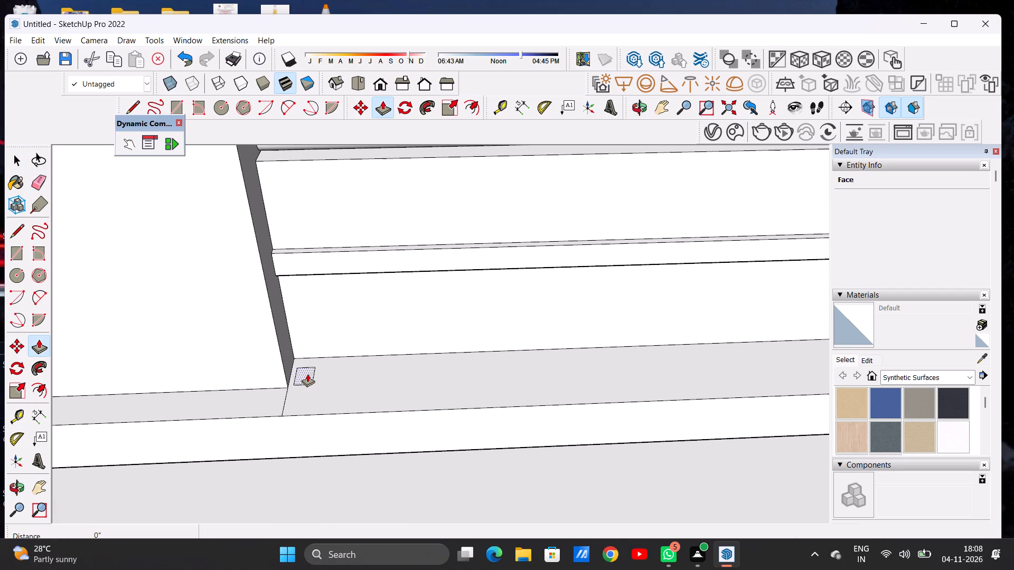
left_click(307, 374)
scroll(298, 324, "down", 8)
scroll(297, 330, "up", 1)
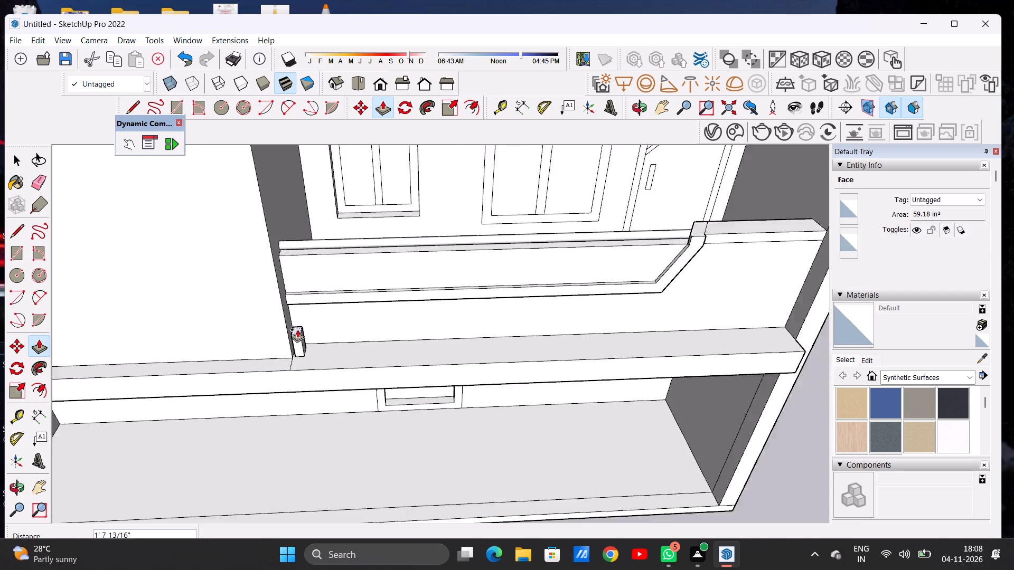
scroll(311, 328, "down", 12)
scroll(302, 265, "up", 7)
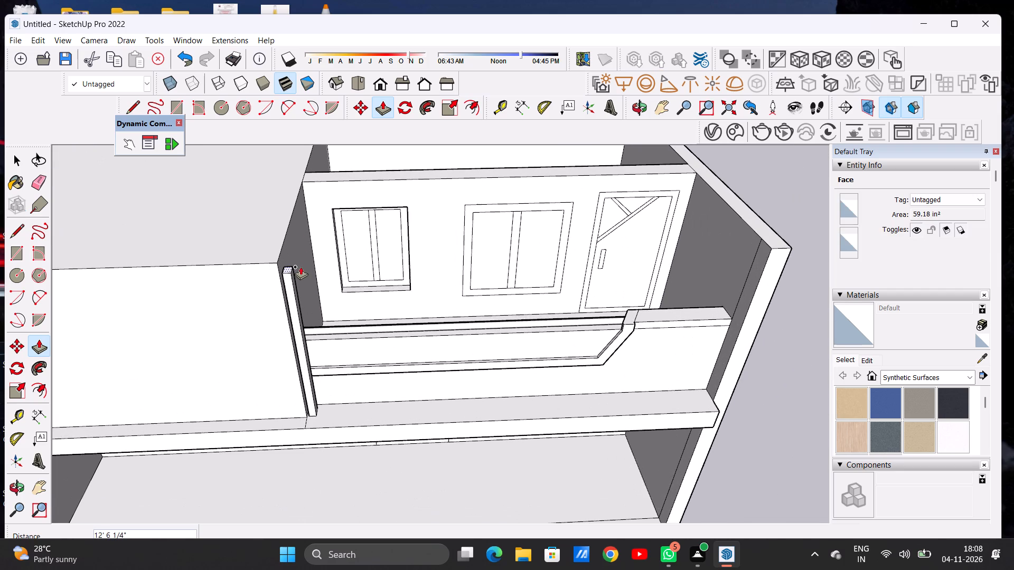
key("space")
Copy the small detached rectangle about 8 5/8" along the ledge, away from the raised block.
key("o")
left_click_drag(421, 327, 408, 403)
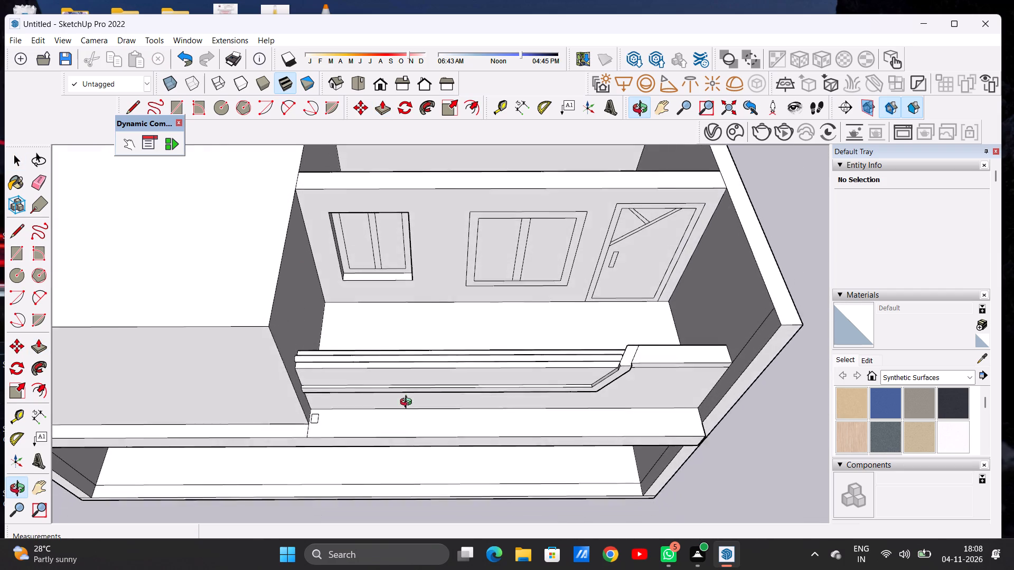
left_click_drag(408, 403, 412, 417)
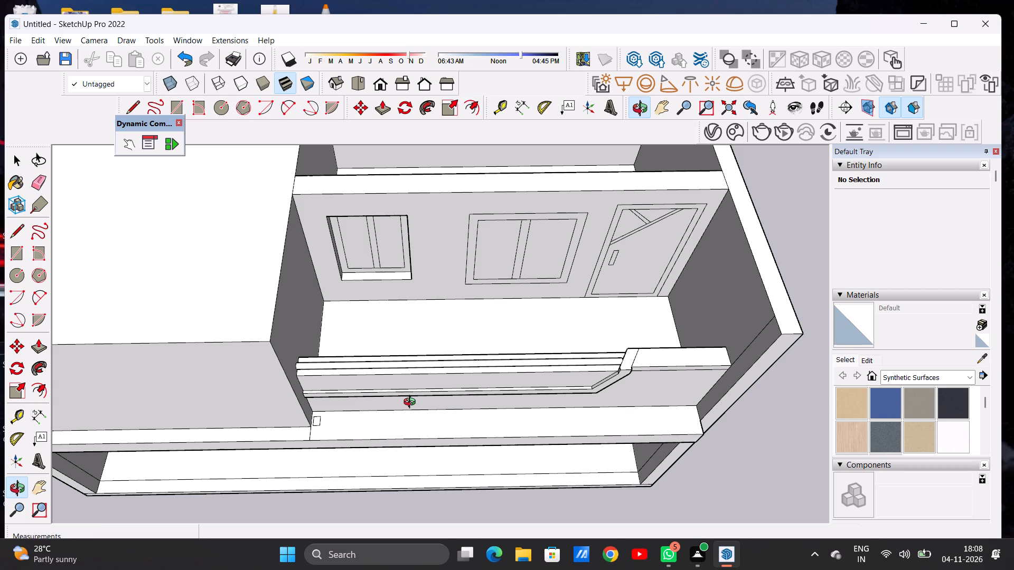
scroll(332, 410, "up", 2)
scroll(331, 421, "down", 1)
scroll(331, 425, "up", 3)
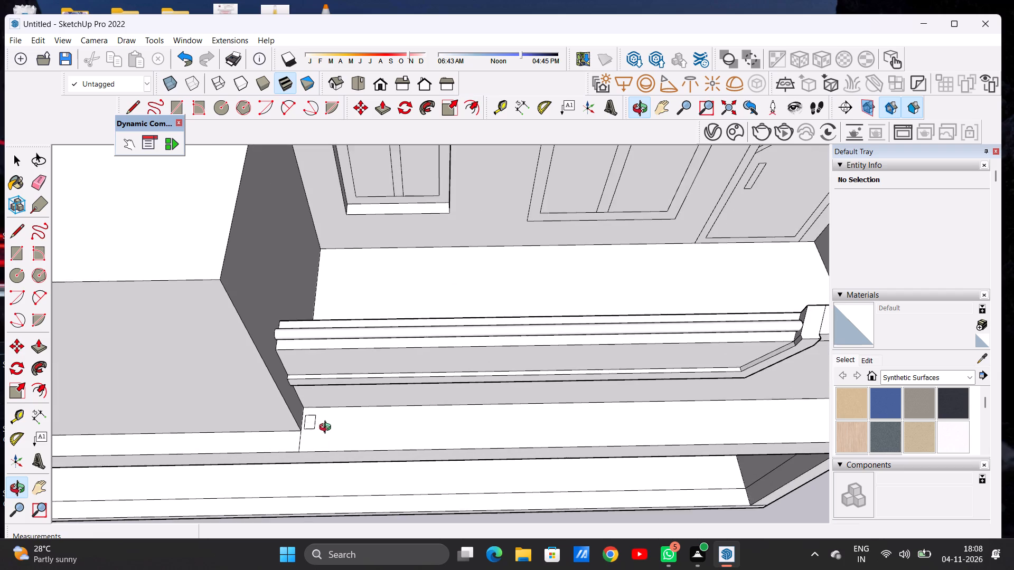
scroll(325, 439, "up", 8)
left_click_drag(294, 436, 297, 454)
scroll(301, 429, "up", 3)
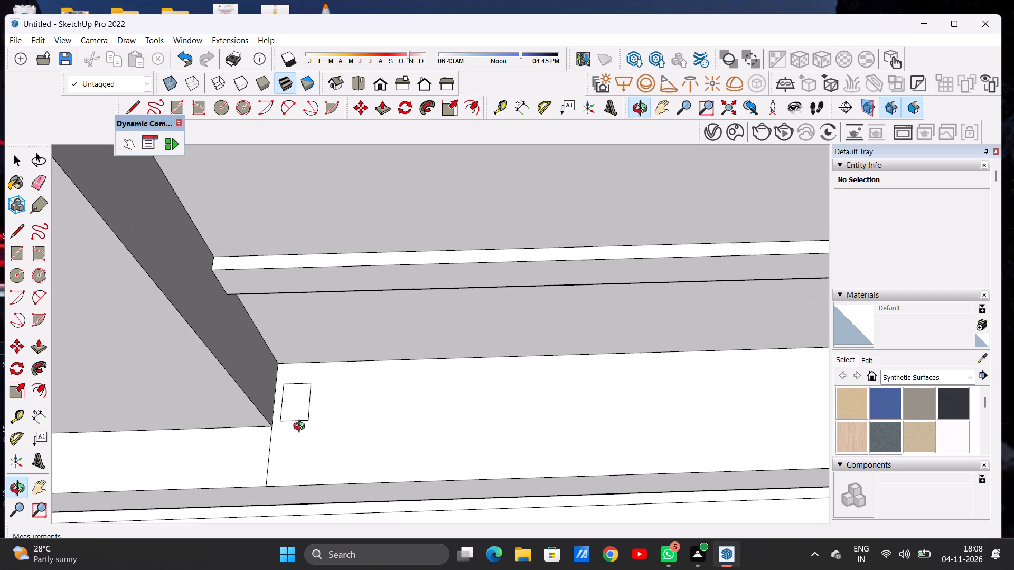
key("space")
type("O")
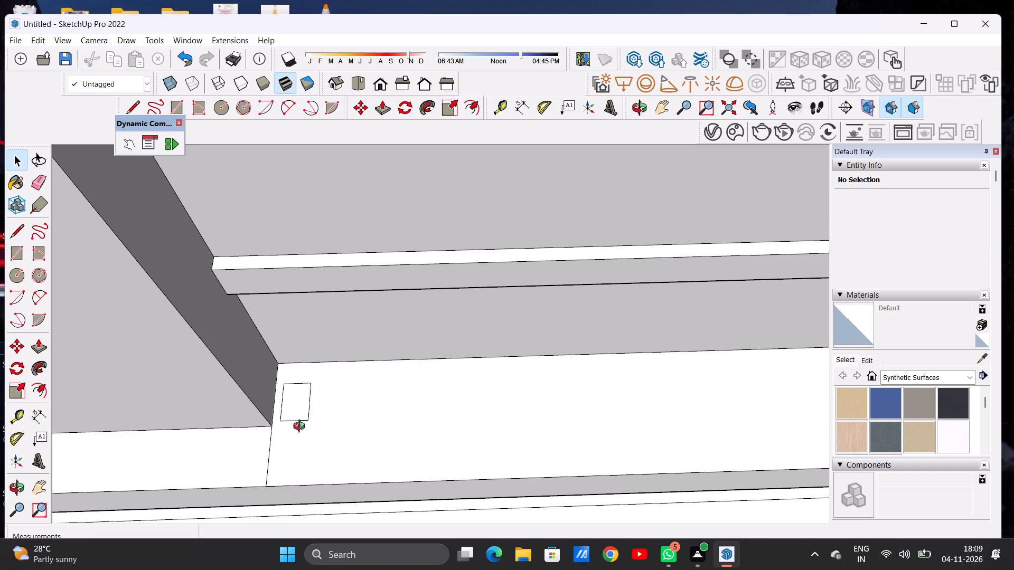
key("space")
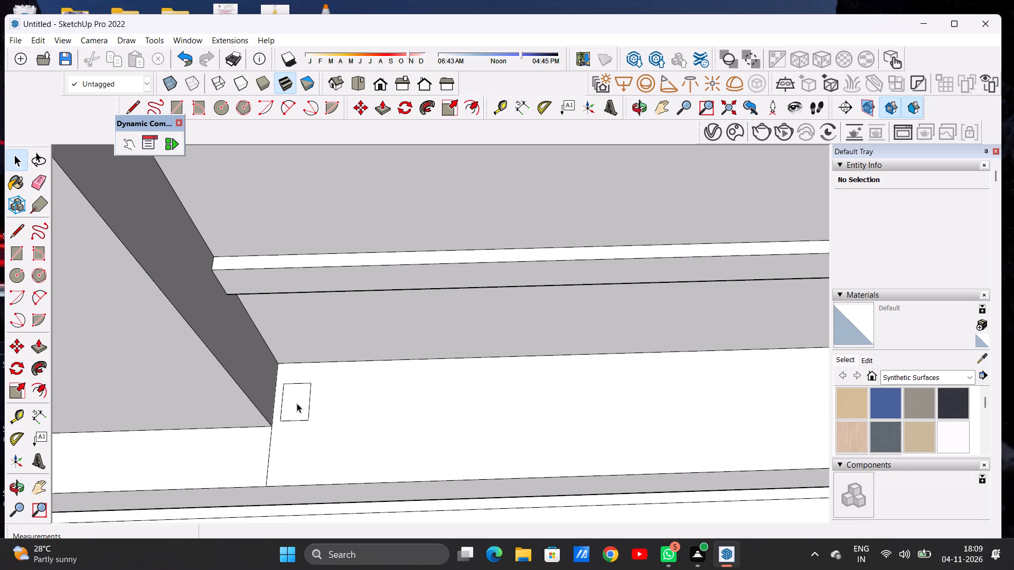
double_click(293, 409)
key("m")
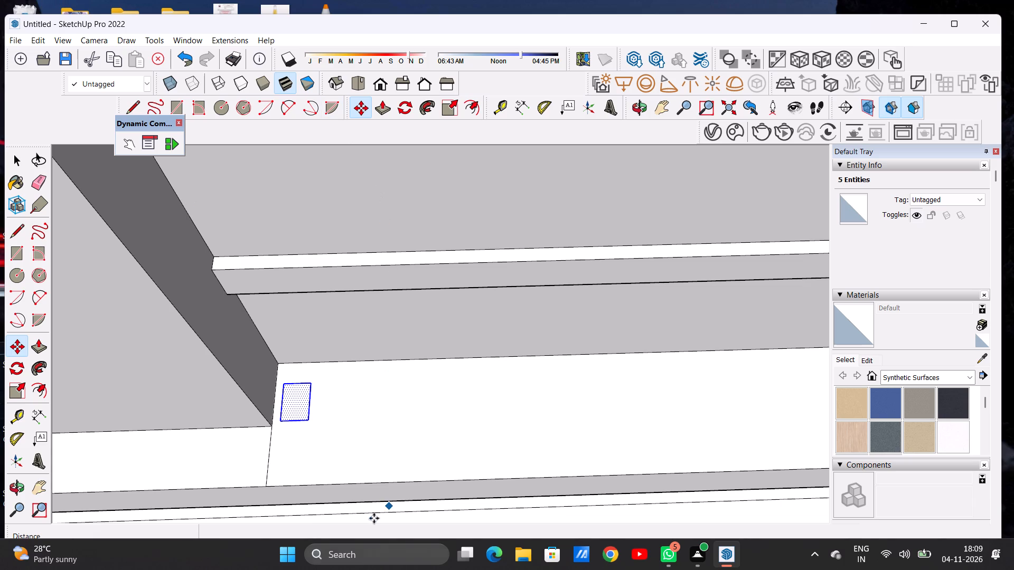
scroll(267, 408, "down", 8)
scroll(297, 431, "up", 10)
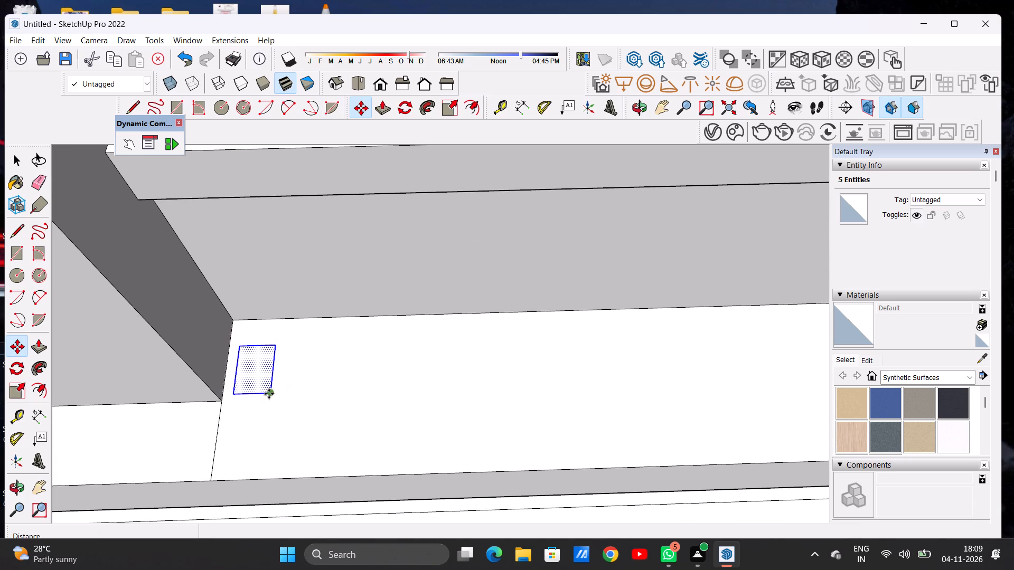
left_click(269, 392)
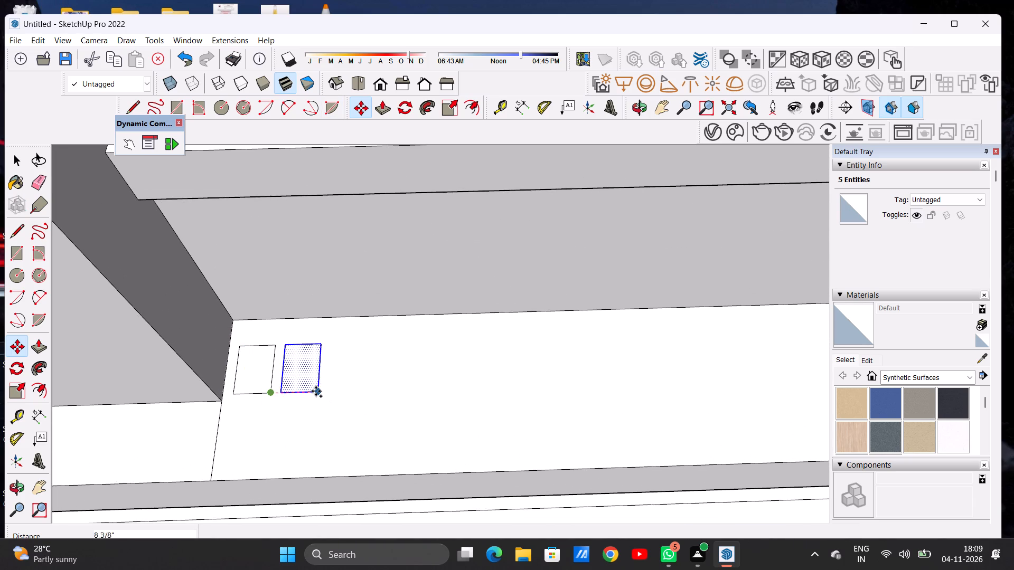
left_click(321, 389)
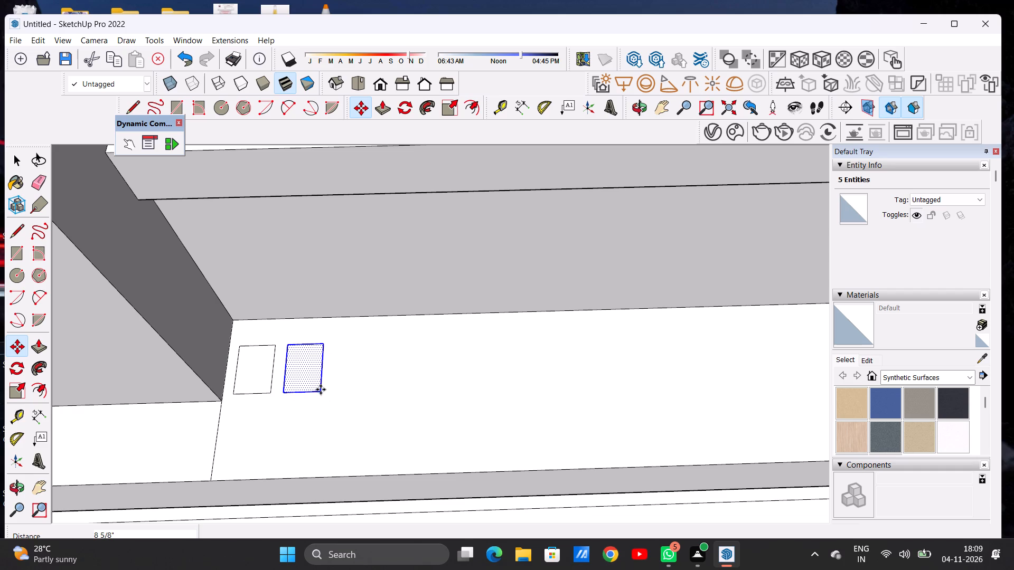
Copy the small rectangle five more times along the ledge, spaced about 9" apart, to make a row of seven.
left_click(321, 389)
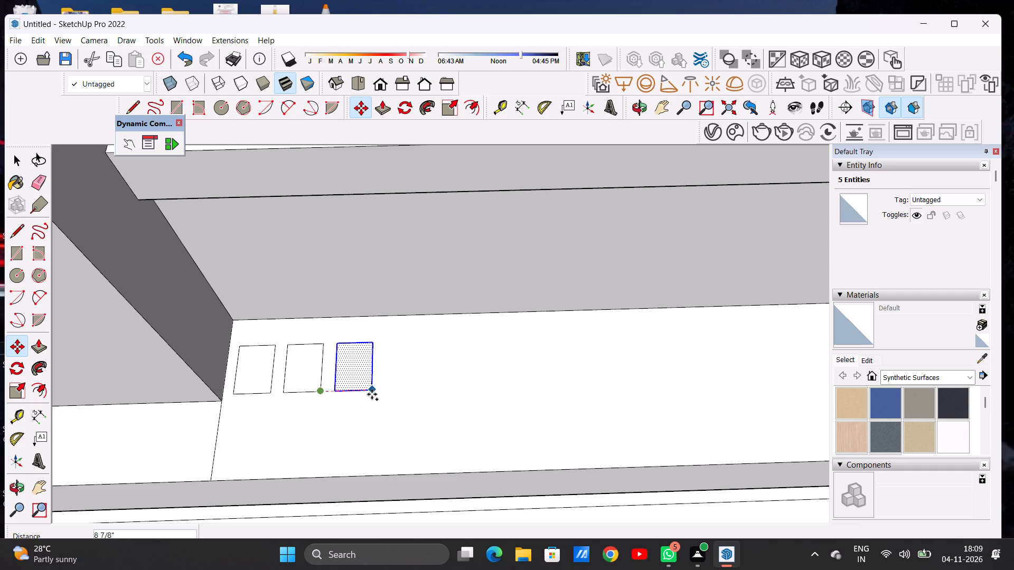
left_click(372, 394)
left_click(372, 394)
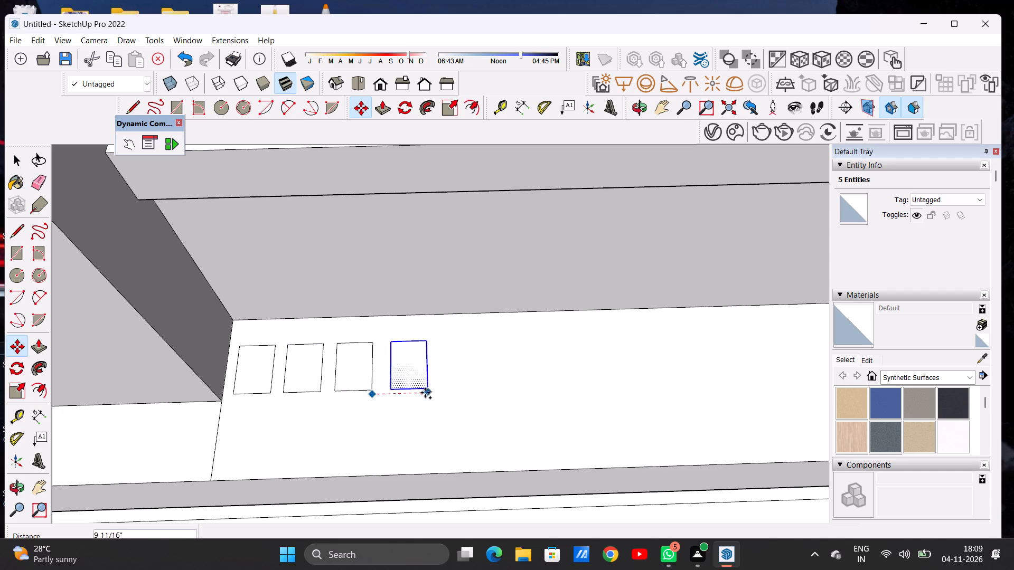
left_click(424, 394)
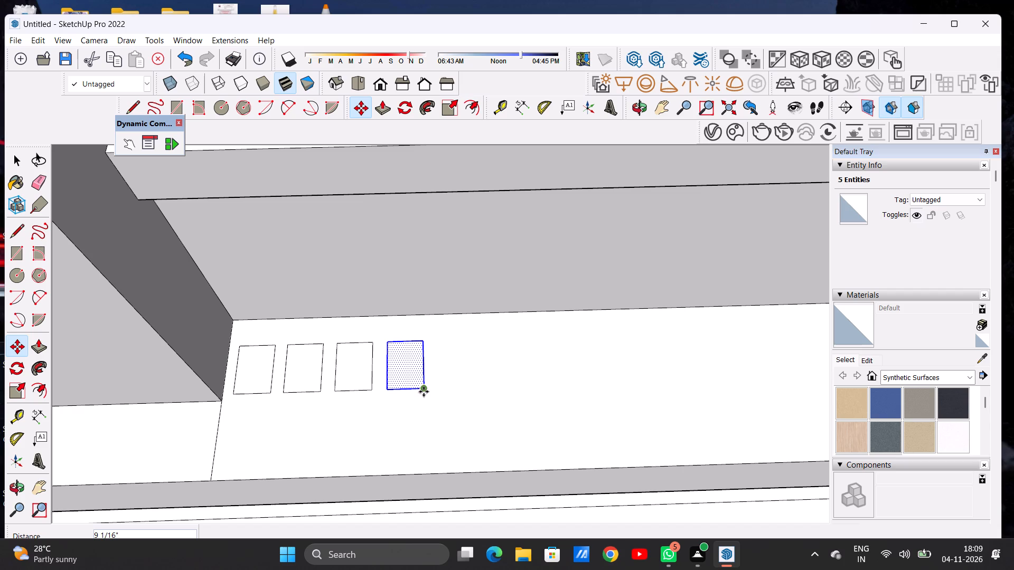
left_click(424, 392)
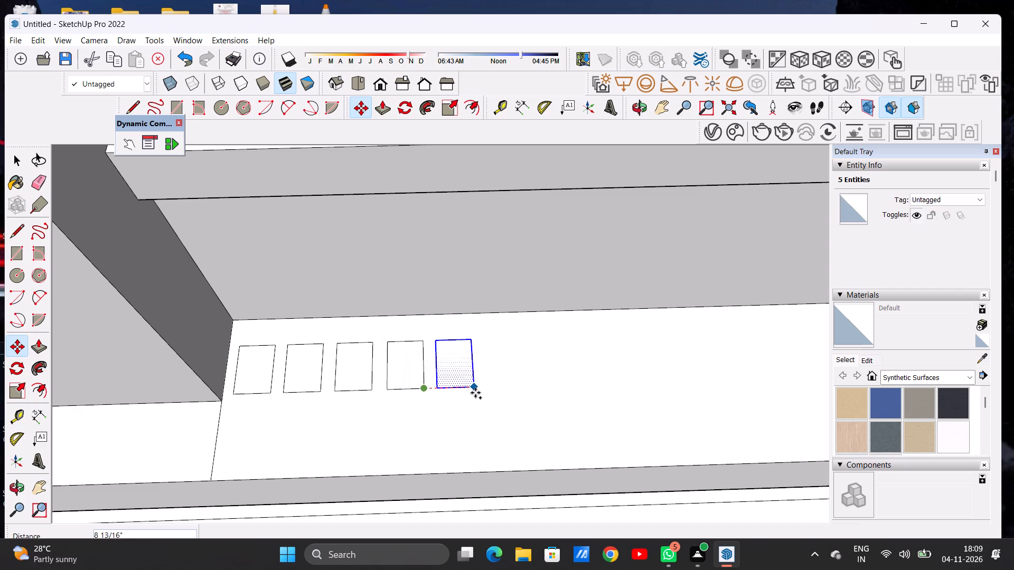
left_click(475, 393)
left_click(475, 393)
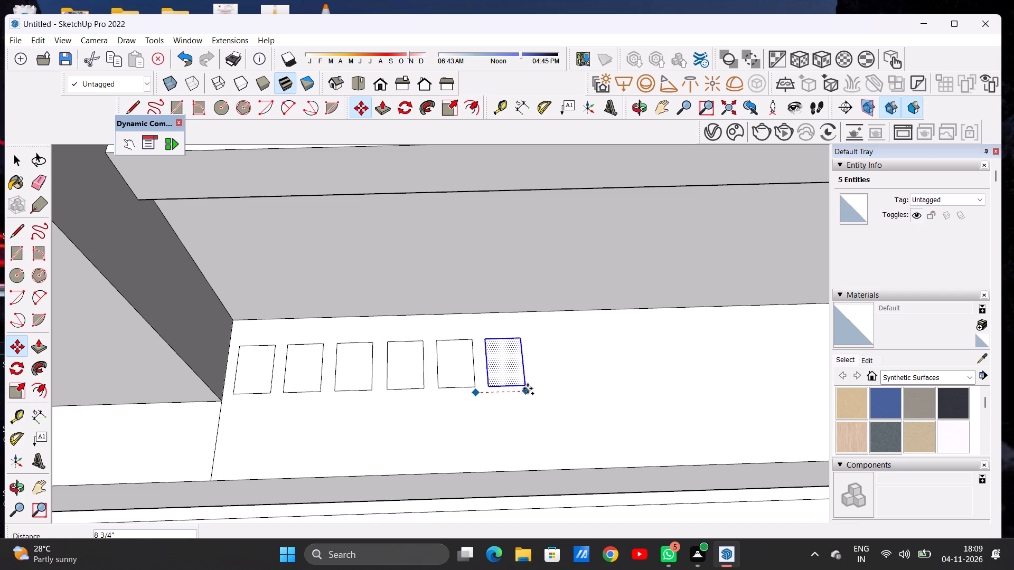
left_click(528, 388)
left_click(528, 388)
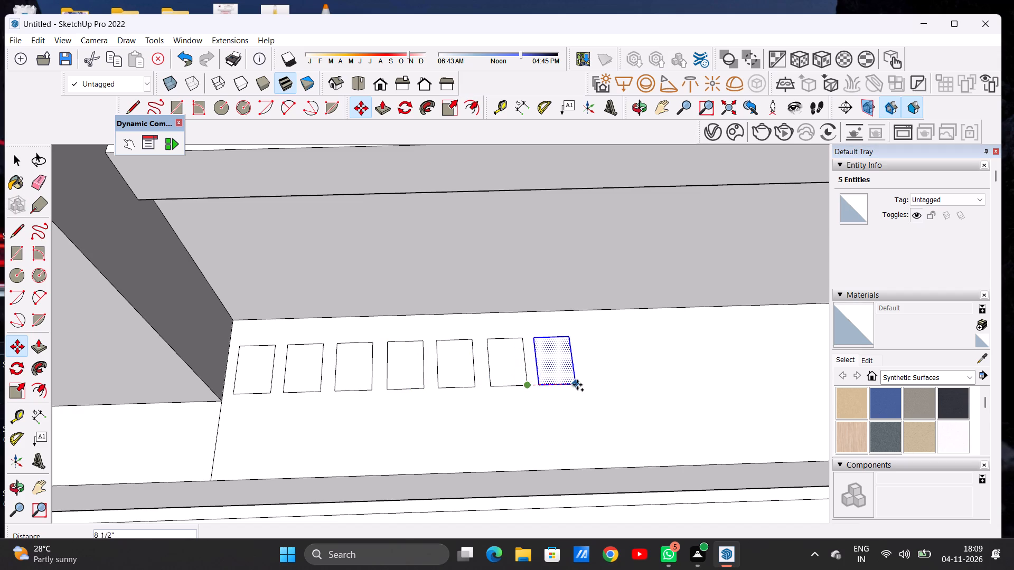
left_click(580, 382)
key("space")
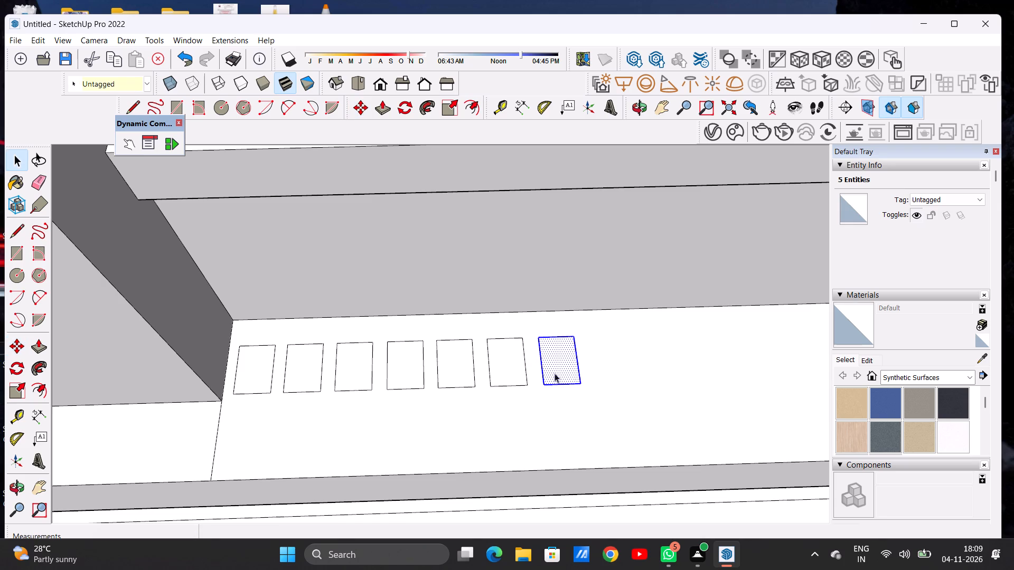
scroll(413, 382, "down", 20)
scroll(413, 382, "down", 3)
left_click(526, 481)
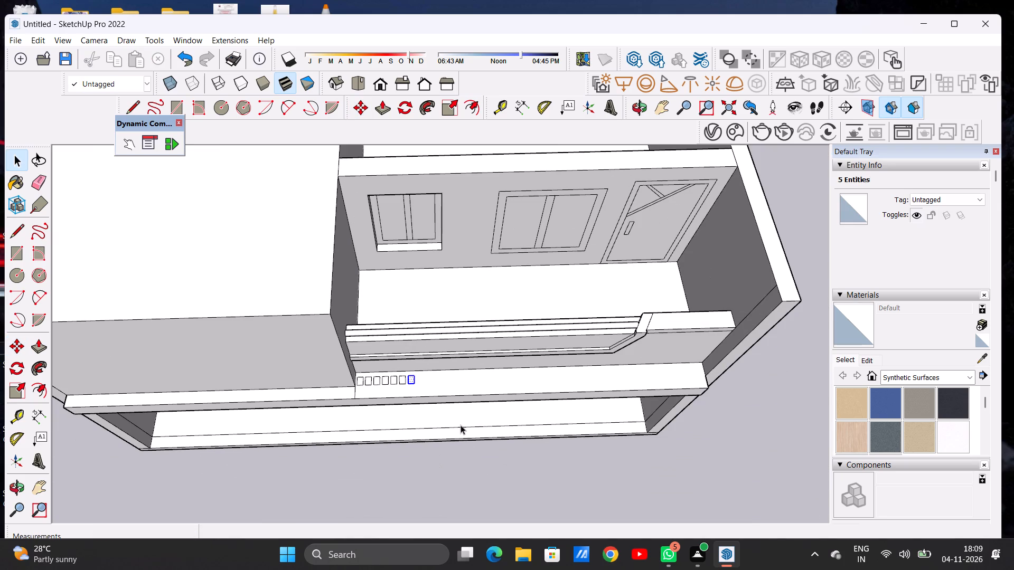
Push/Pull the rectangle nearest the raised block up 13' 3 1/2", level with the top of the block.
key("o")
left_click_drag(462, 430, 426, 371)
scroll(409, 453, "down", 8)
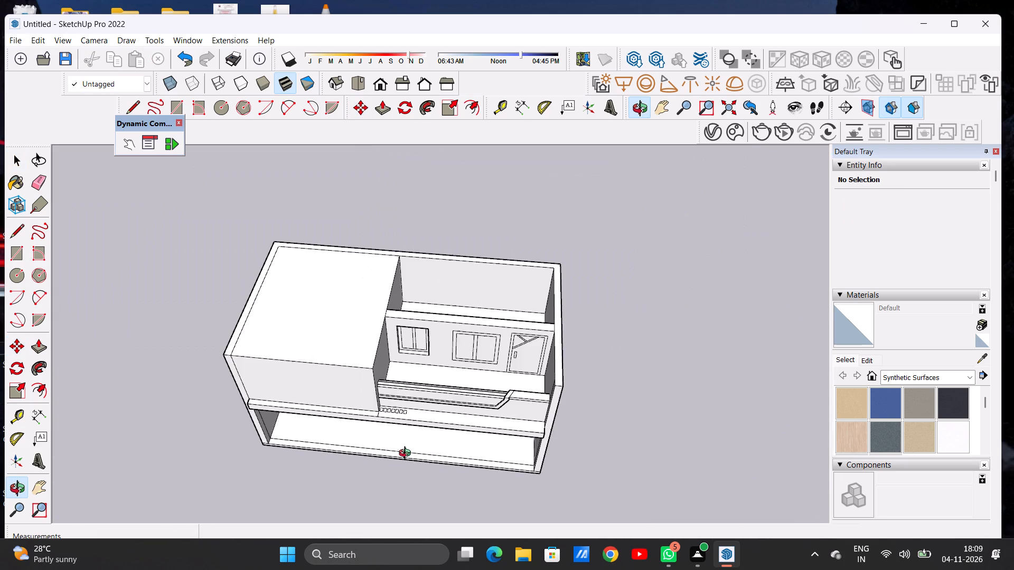
scroll(402, 408, "up", 1)
scroll(402, 408, "down", 1)
scroll(402, 408, "up", 11)
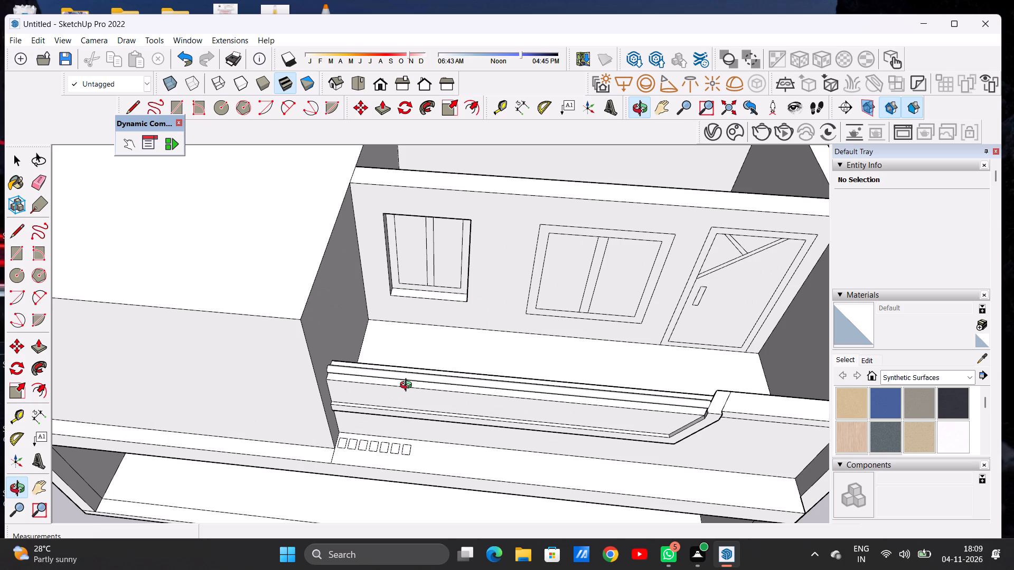
scroll(377, 444, "down", 4)
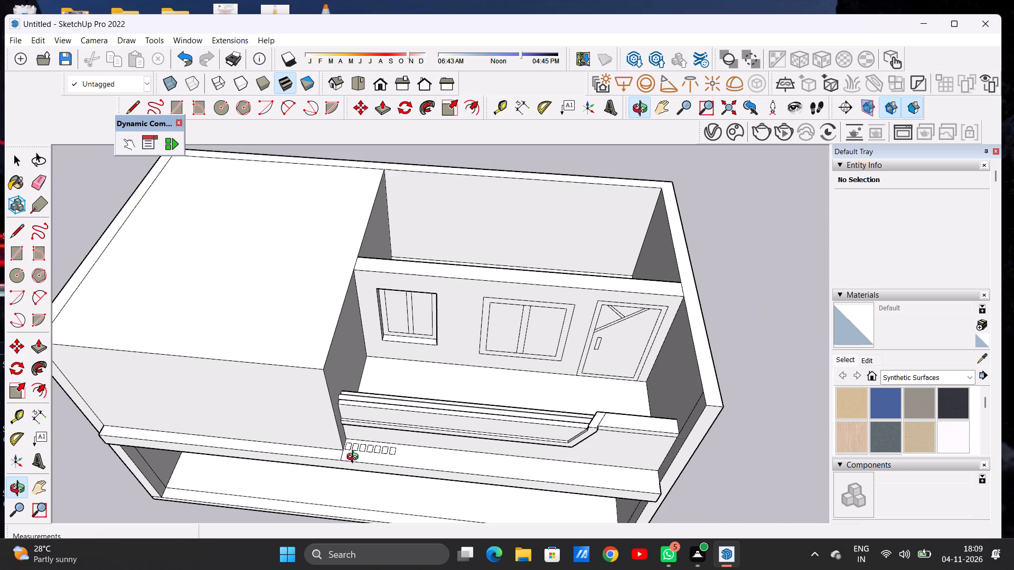
left_click_drag(355, 458, 353, 430)
scroll(362, 448, "up", 7)
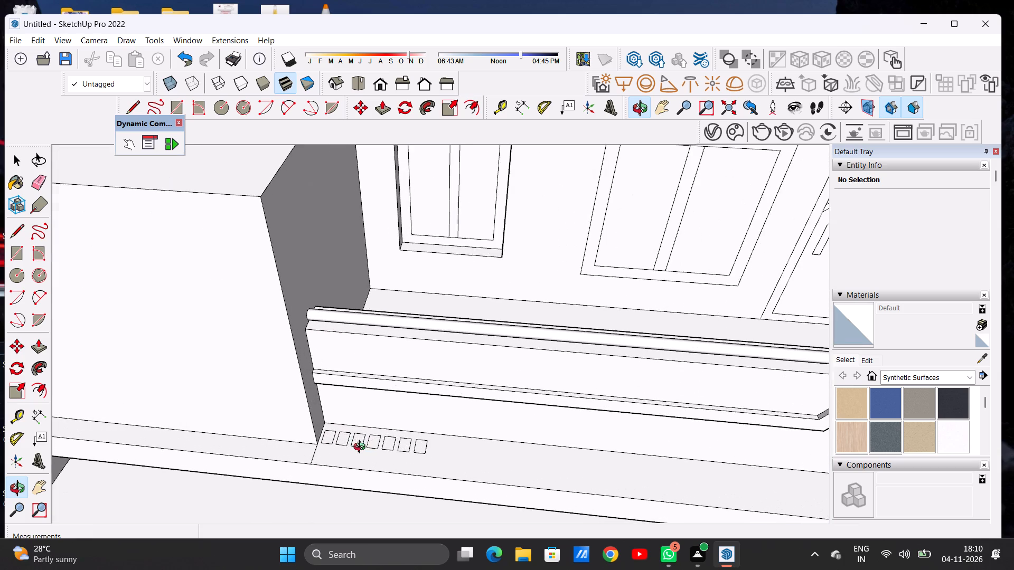
left_click_drag(359, 446, 355, 468)
scroll(356, 462, "down", 5)
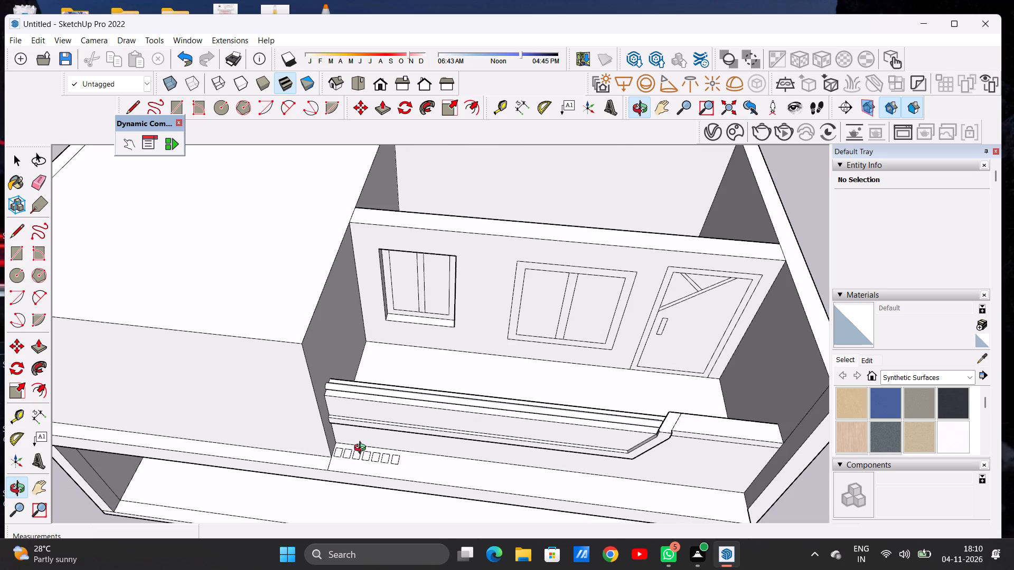
key("p")
scroll(351, 451, "up", 8)
scroll(333, 439, "down", 1)
scroll(333, 440, "up", 3)
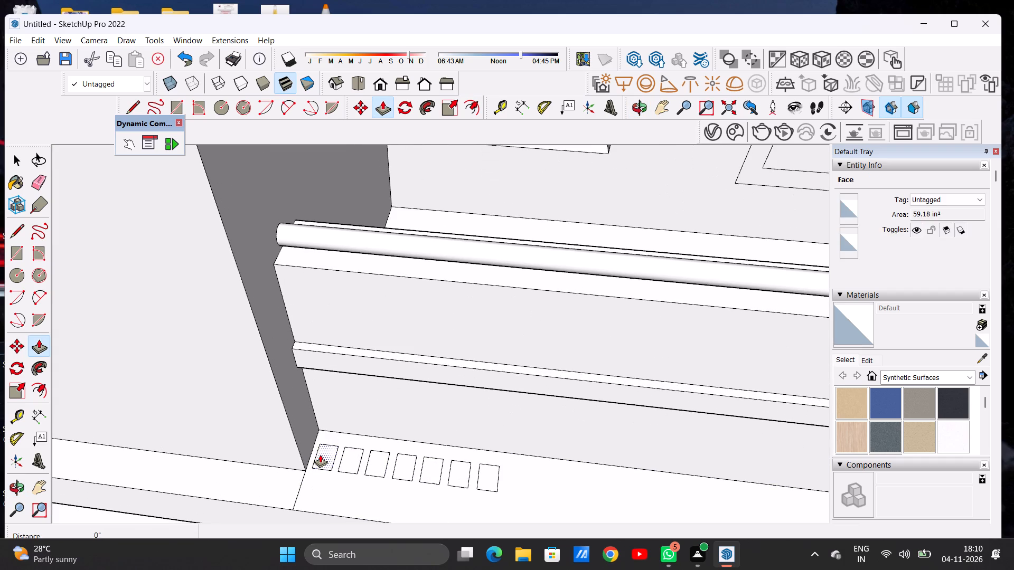
left_click(320, 454)
scroll(331, 429, "down", 14)
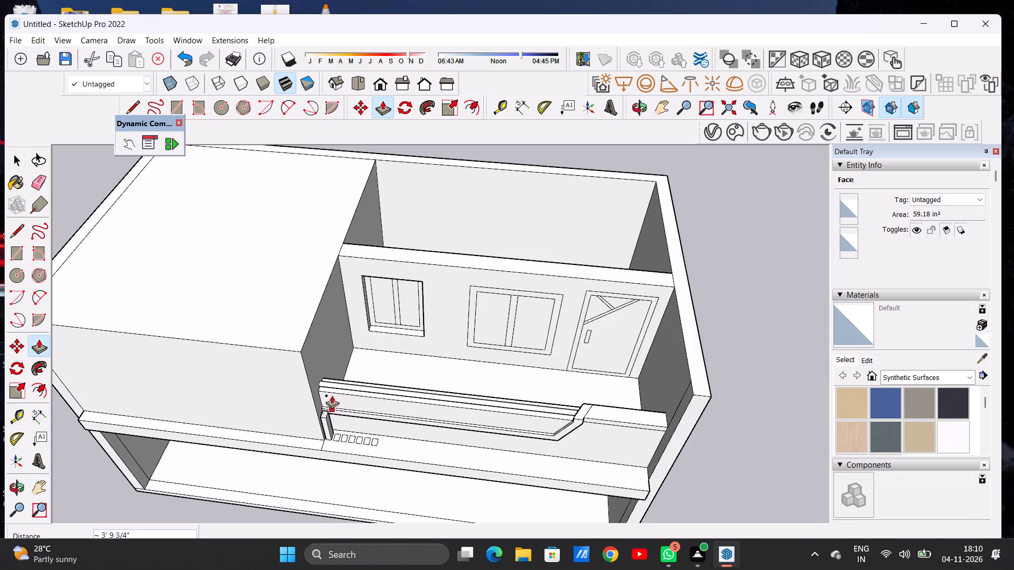
scroll(320, 355, "up", 1)
scroll(320, 355, "down", 1)
scroll(320, 355, "up", 5)
scroll(315, 353, "down", 2)
scroll(315, 353, "up", 1)
scroll(315, 353, "down", 1)
scroll(315, 353, "up", 2)
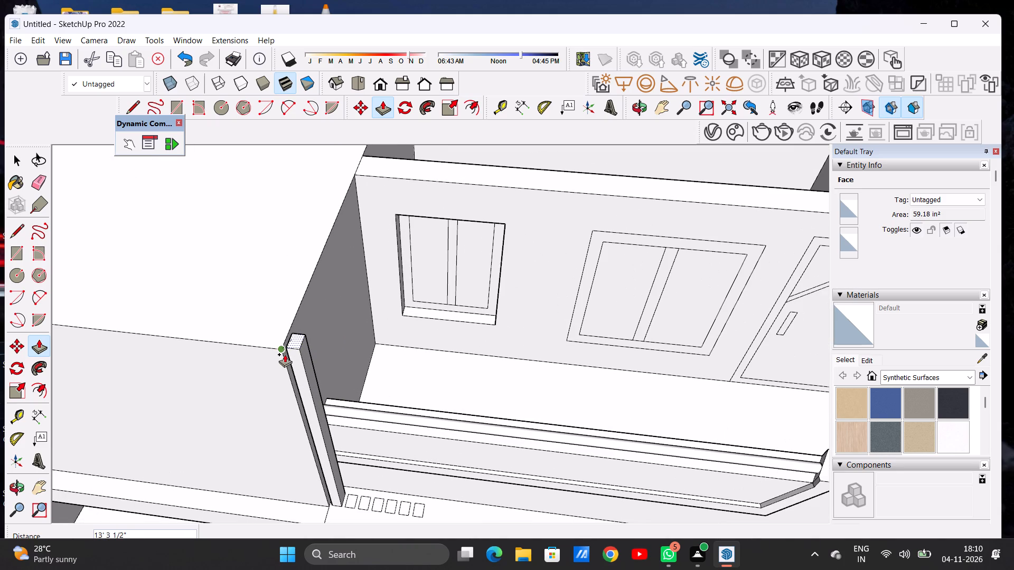
left_click(285, 354)
Push/Pull the second rectangle in the row up 13' 3 1/2" to match the first post.
scroll(353, 503, "up", 6)
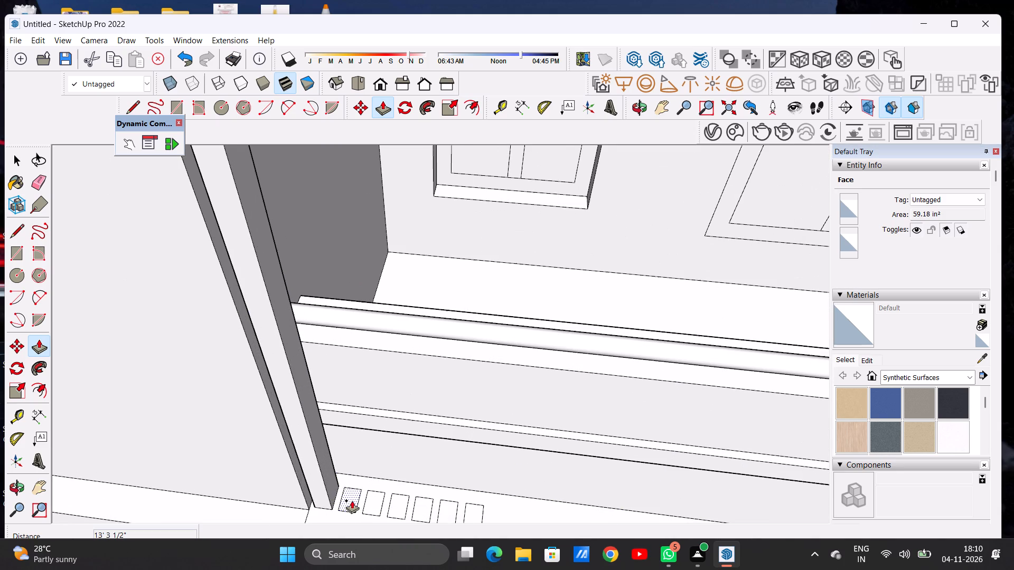
left_click(352, 500)
scroll(355, 423, "down", 14)
scroll(327, 353, "up", 2)
scroll(327, 353, "down", 1)
scroll(327, 353, "up", 2)
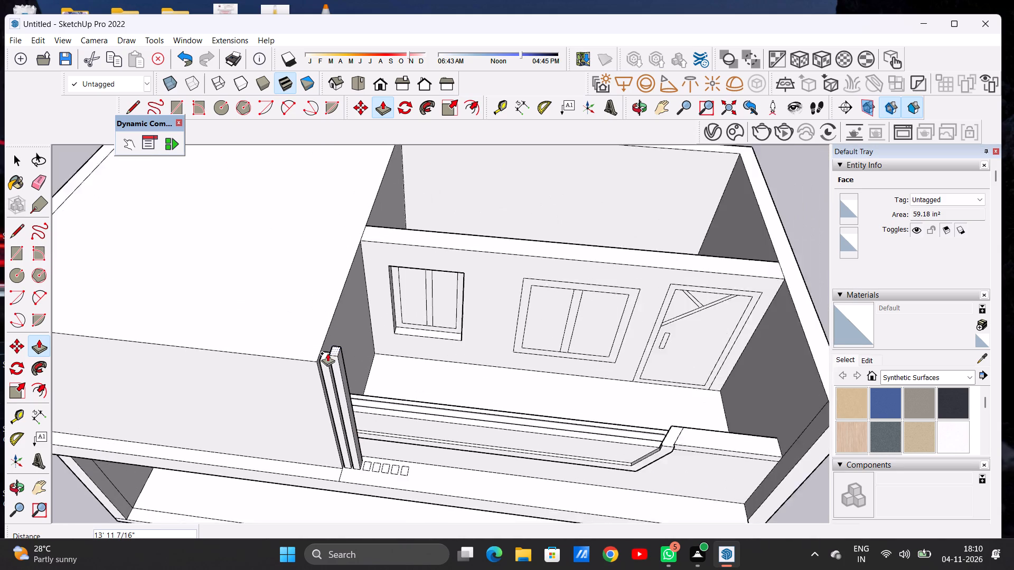
scroll(327, 353, "up", 3)
scroll(329, 357, "down", 2)
scroll(330, 358, "up", 3)
left_click(321, 369)
Push/Pull the third rectangle in the row up 13' 3 1/2" to match the neighbouring posts.
scroll(361, 384, "down", 5)
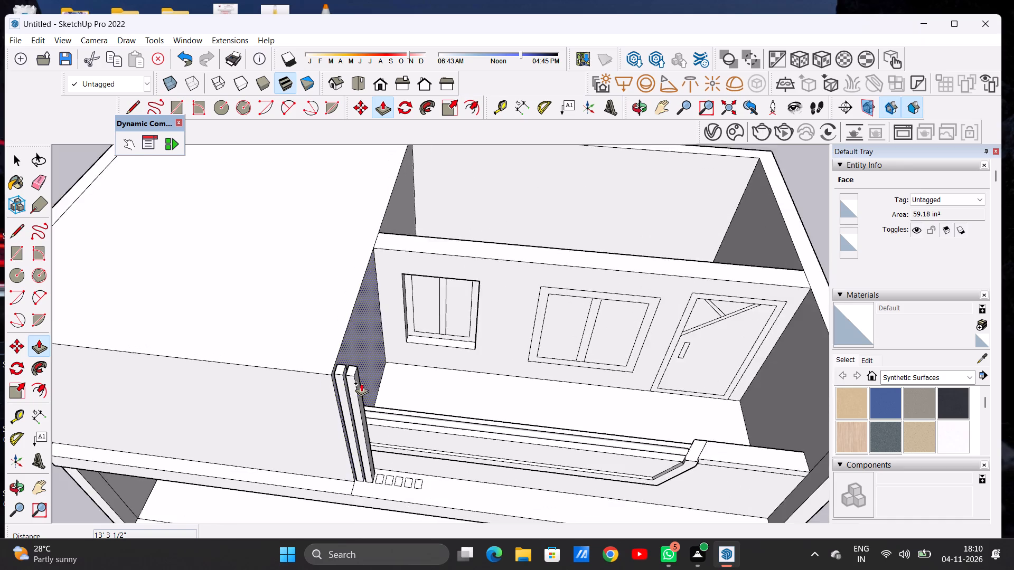
scroll(361, 383, "down", 4)
scroll(373, 474, "up", 12)
scroll(377, 439, "down", 2)
scroll(377, 439, "up", 3)
left_click(377, 439)
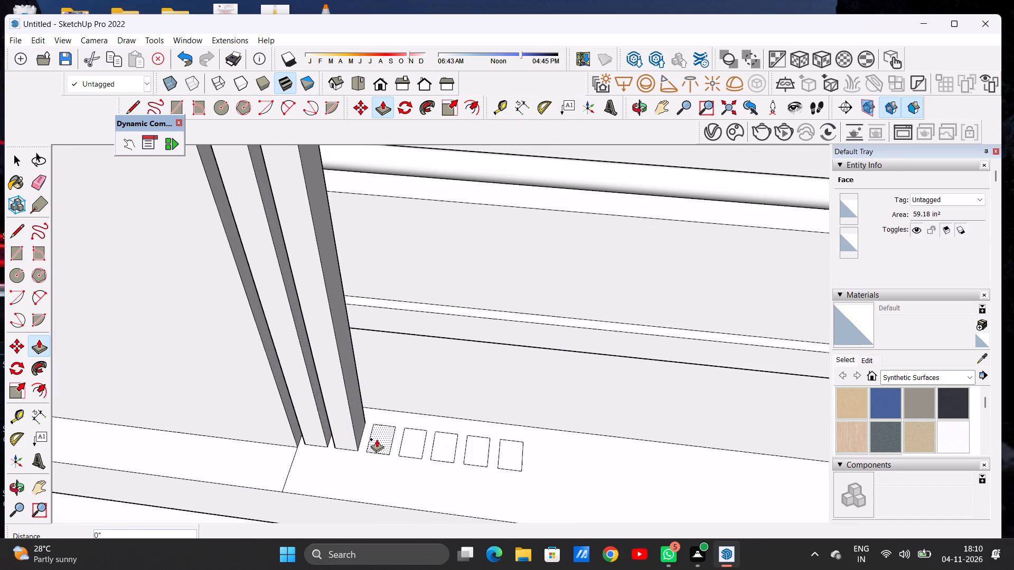
scroll(377, 371, "down", 16)
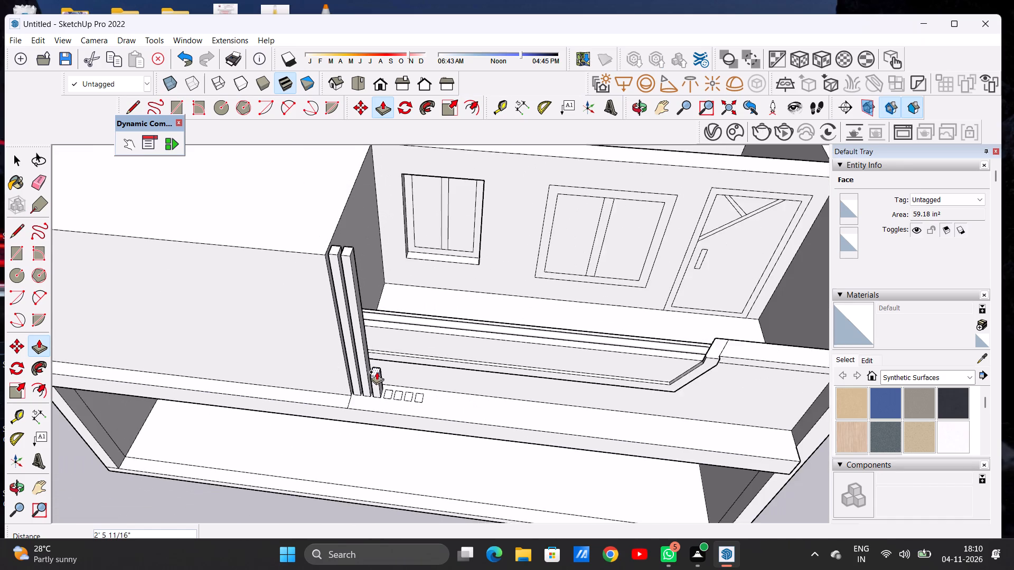
scroll(376, 298, "up", 3)
scroll(376, 298, "down", 1)
scroll(376, 298, "up", 2)
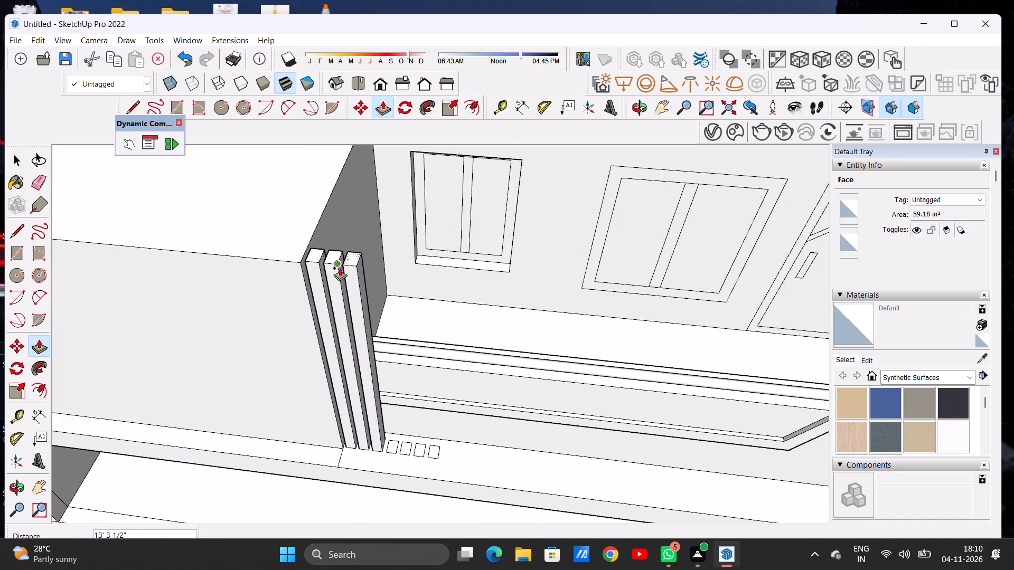
left_click(340, 268)
Push/Pull the fourth rectangle in the row up 13' 3 1/2", level with the third post's top.
scroll(392, 440, "up", 5)
left_click(395, 448)
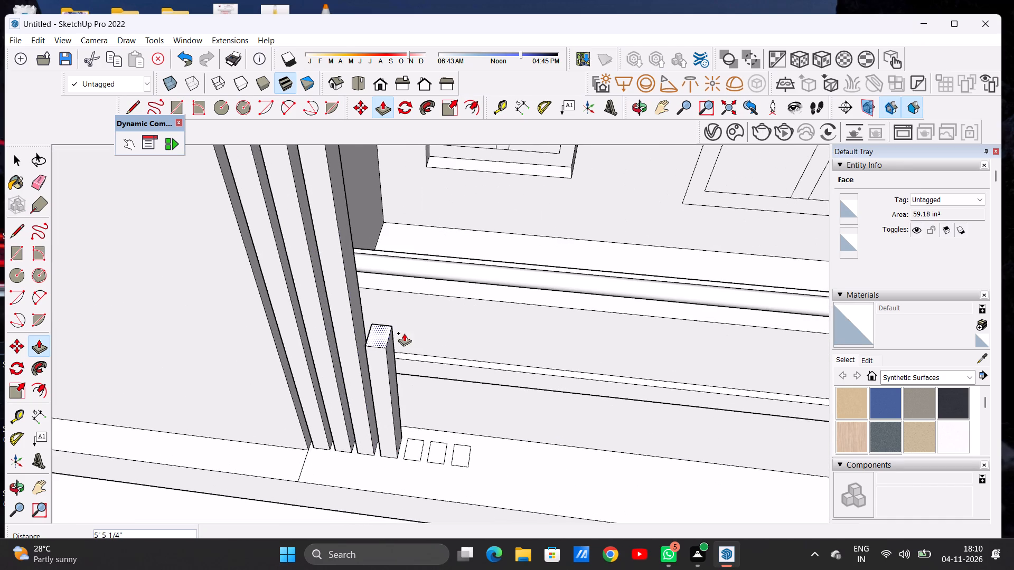
scroll(391, 322, "down", 5)
scroll(392, 334, "up", 1)
scroll(392, 334, "down", 11)
scroll(391, 279, "up", 9)
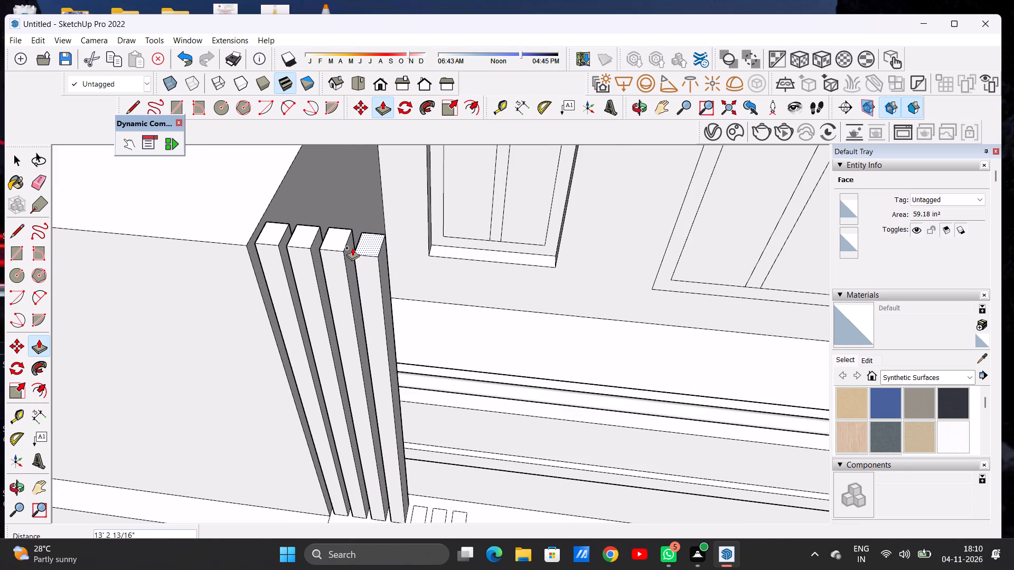
left_click(345, 250)
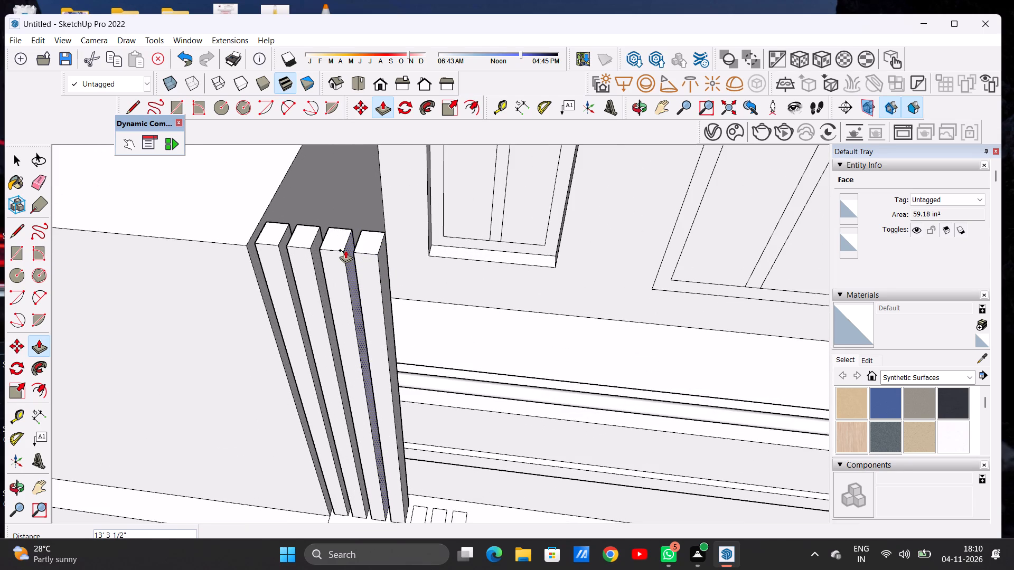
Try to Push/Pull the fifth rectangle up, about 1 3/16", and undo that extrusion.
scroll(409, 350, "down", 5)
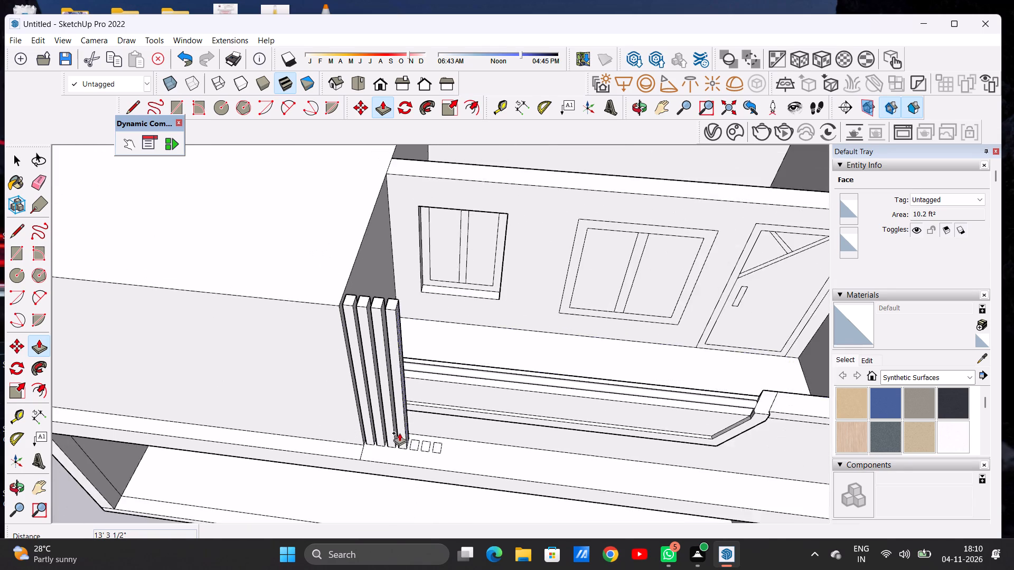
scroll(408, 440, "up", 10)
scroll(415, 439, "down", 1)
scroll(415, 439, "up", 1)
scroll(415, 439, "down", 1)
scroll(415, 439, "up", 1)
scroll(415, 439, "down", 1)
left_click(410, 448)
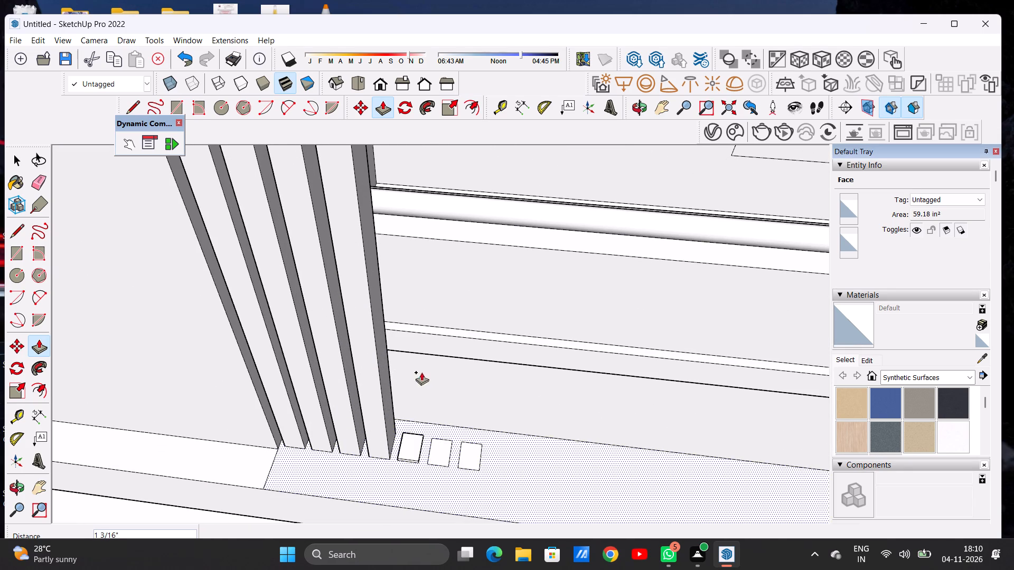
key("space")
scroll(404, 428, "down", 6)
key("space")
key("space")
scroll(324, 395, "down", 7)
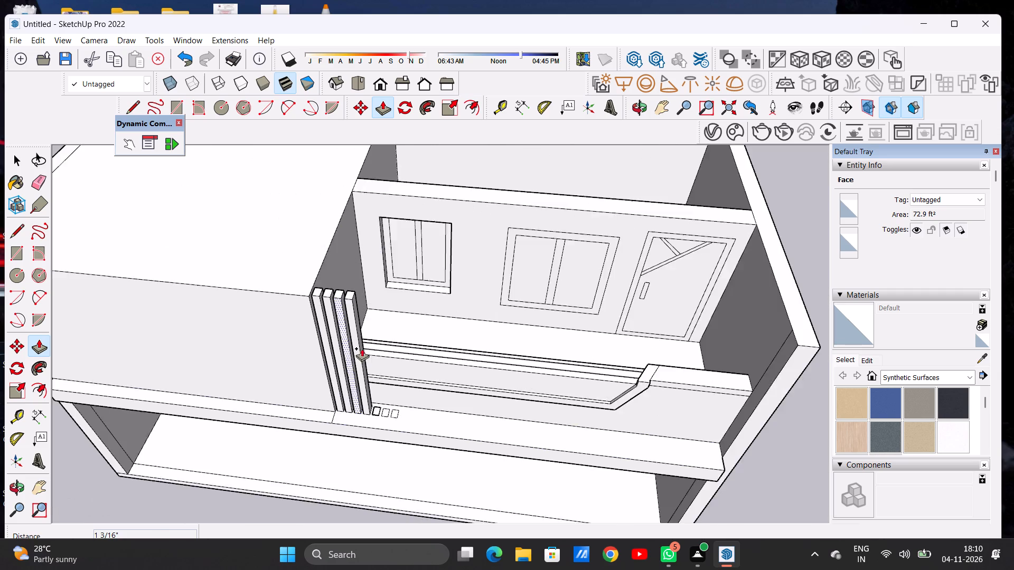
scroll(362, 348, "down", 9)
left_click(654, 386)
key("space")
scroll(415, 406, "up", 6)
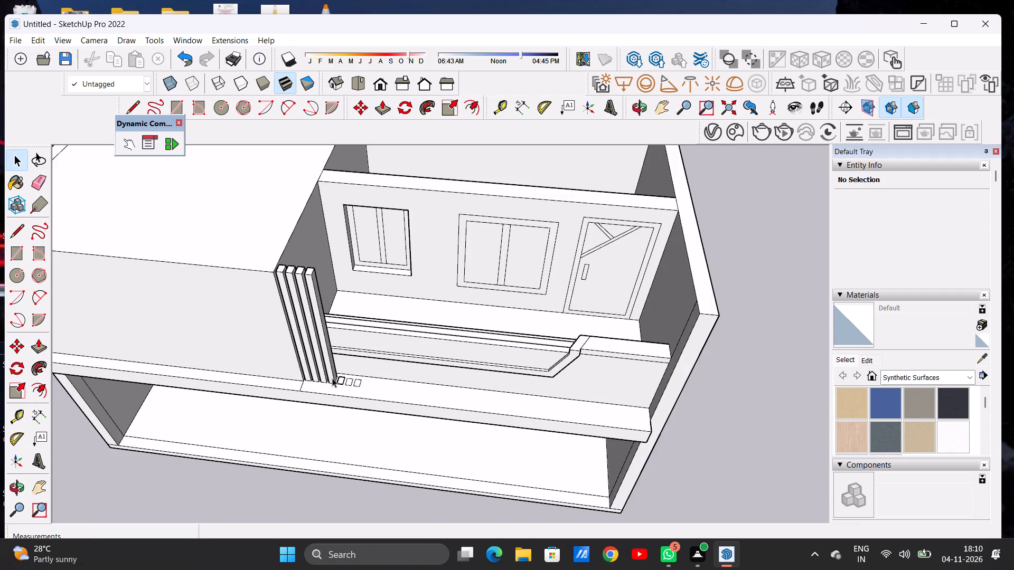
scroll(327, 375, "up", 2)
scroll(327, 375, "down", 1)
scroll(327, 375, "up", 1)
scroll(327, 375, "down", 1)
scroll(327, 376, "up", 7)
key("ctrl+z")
Push/Pull the fifth rectangle in the row up 13' 3 1/2", level with the fourth post's top.
scroll(334, 382, "up", 4)
key("p")
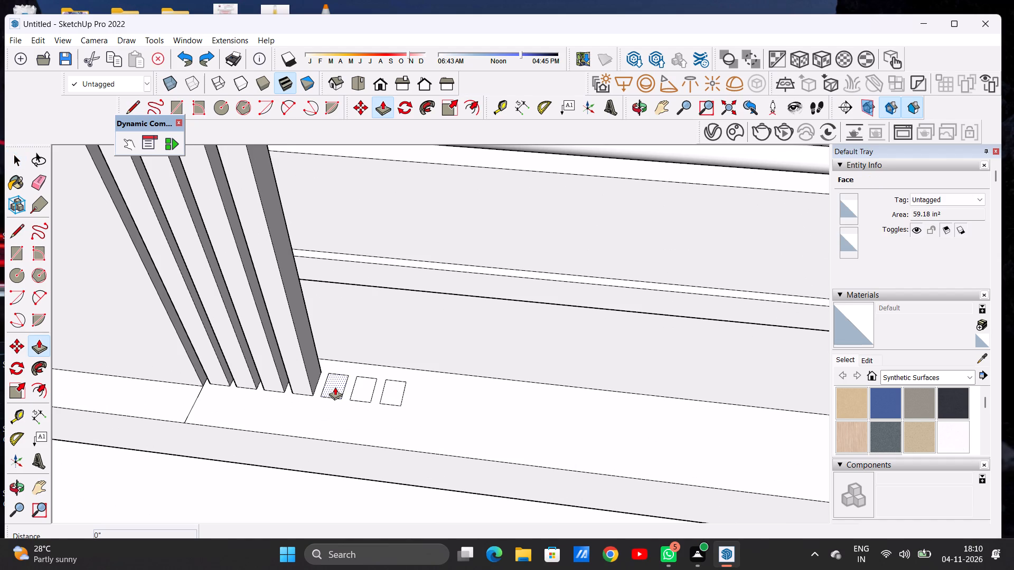
scroll(335, 385, "up", 1)
left_click(333, 386)
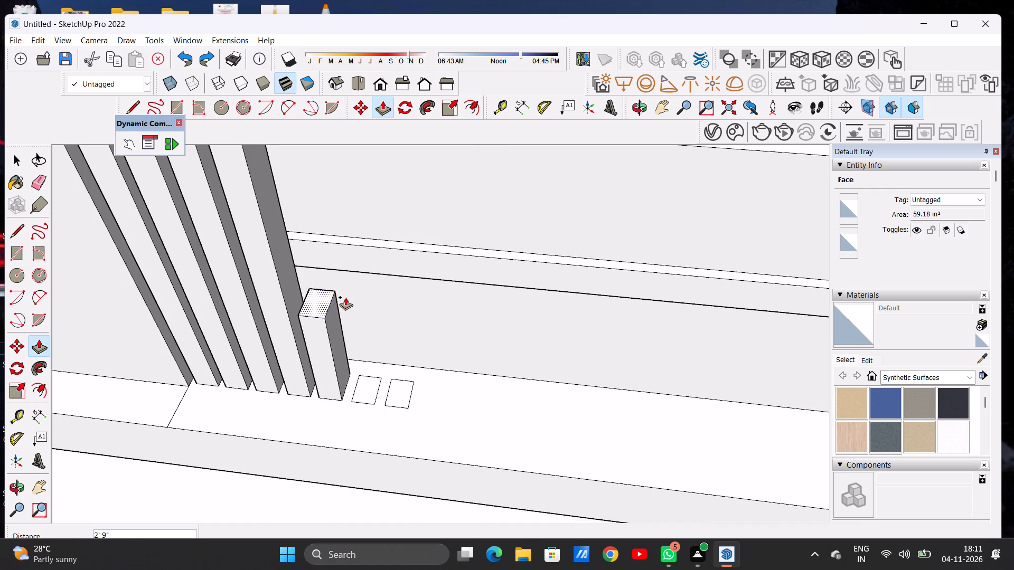
scroll(346, 303, "down", 5)
scroll(352, 316, "up", 1)
scroll(352, 315, "down", 12)
scroll(345, 316, "up", 1)
scroll(345, 316, "down", 2)
scroll(335, 267, "down", 1)
scroll(335, 267, "up", 2)
scroll(335, 267, "down", 1)
scroll(335, 267, "up", 2)
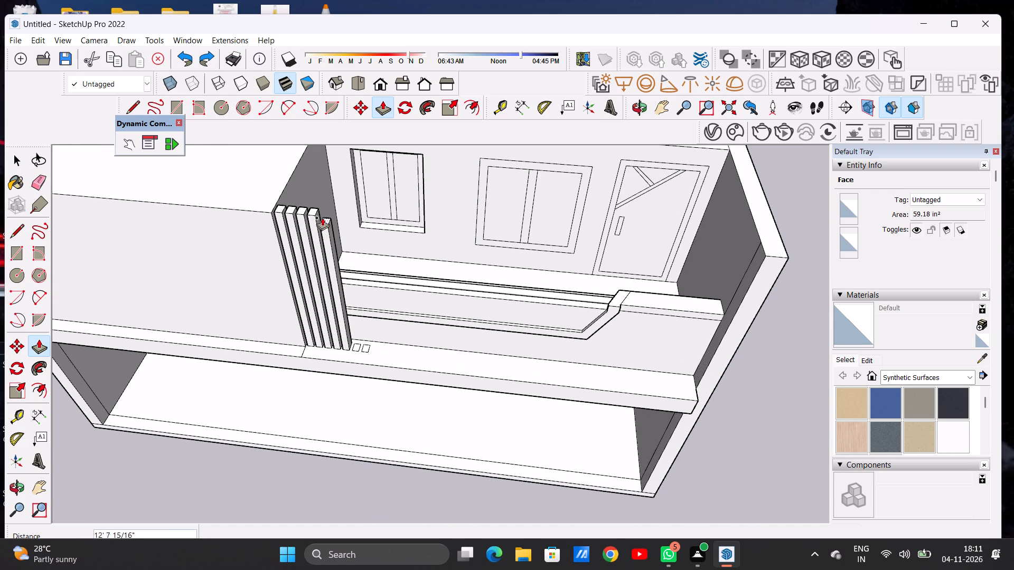
left_click(315, 215)
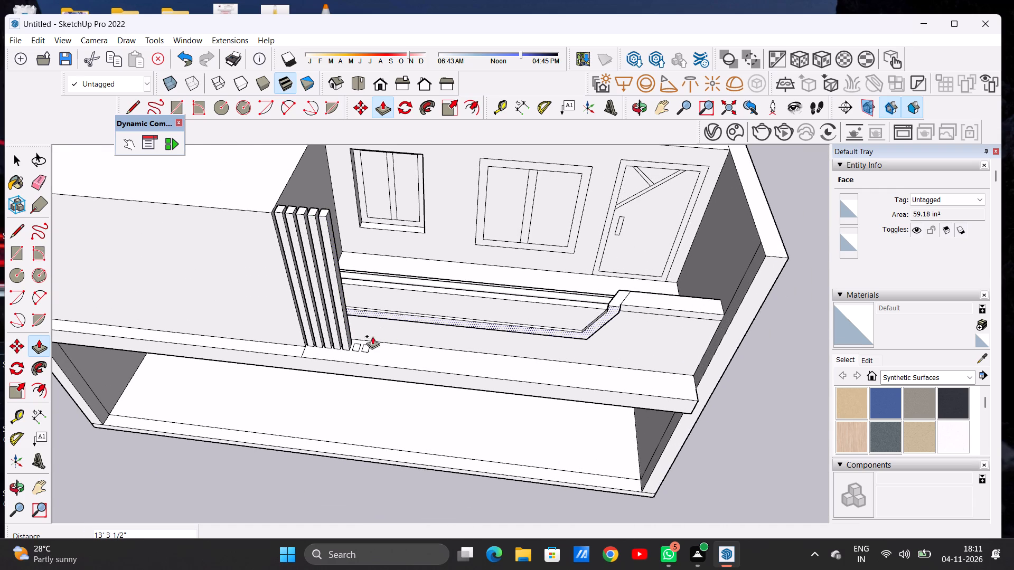
Push/Pull the sixth rectangle in the row up 13' 3 1/2", level with the fifth post's top.
scroll(364, 338, "up", 9)
scroll(357, 351, "down", 2)
scroll(357, 351, "up", 4)
left_click(352, 351)
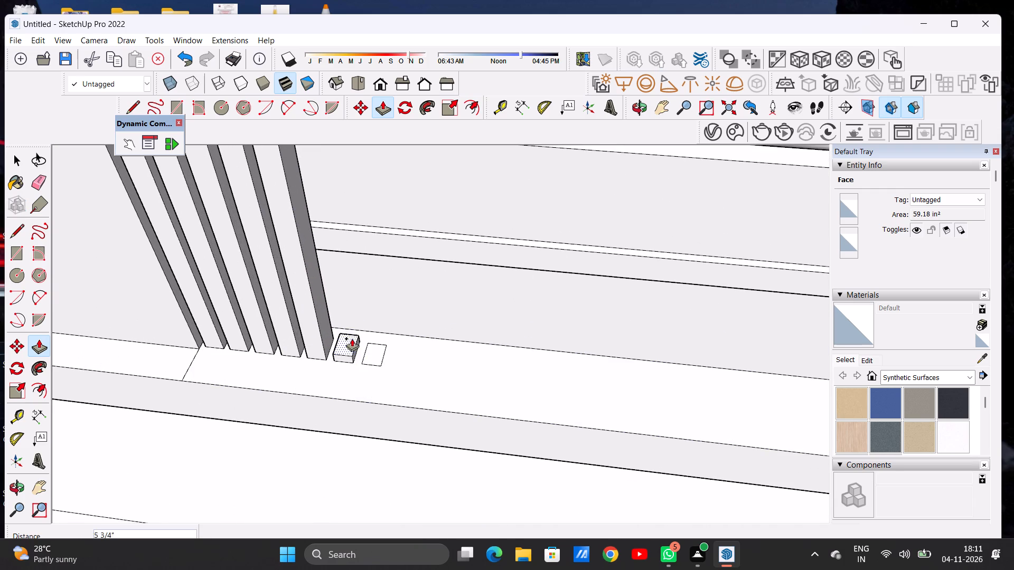
scroll(361, 303, "down", 20)
scroll(361, 303, "down", 1)
scroll(356, 247, "down", 1)
scroll(355, 248, "up", 4)
scroll(353, 262, "down", 3)
scroll(353, 262, "up", 1)
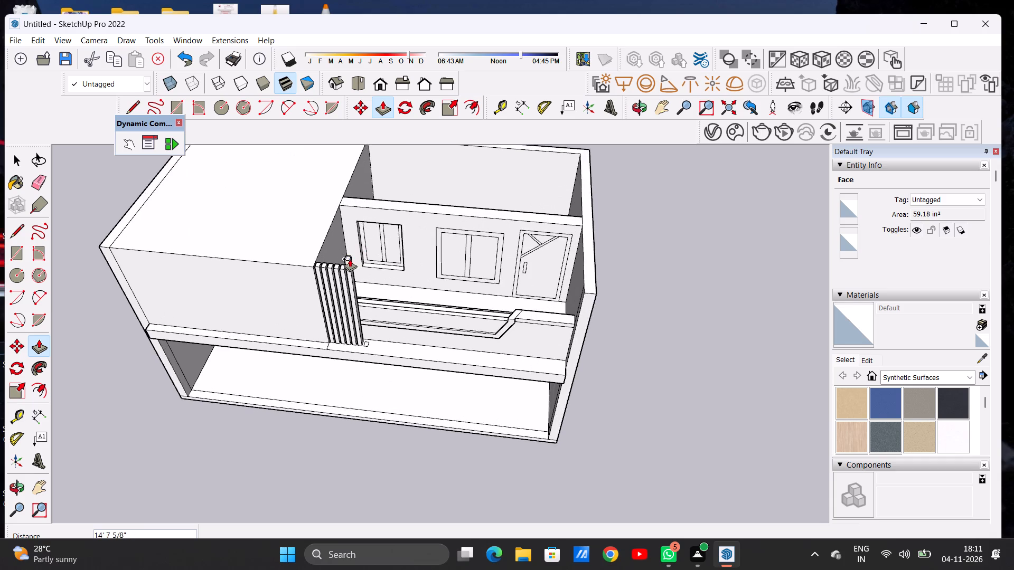
scroll(350, 259, "down", 1)
scroll(350, 259, "up", 6)
left_click(341, 277)
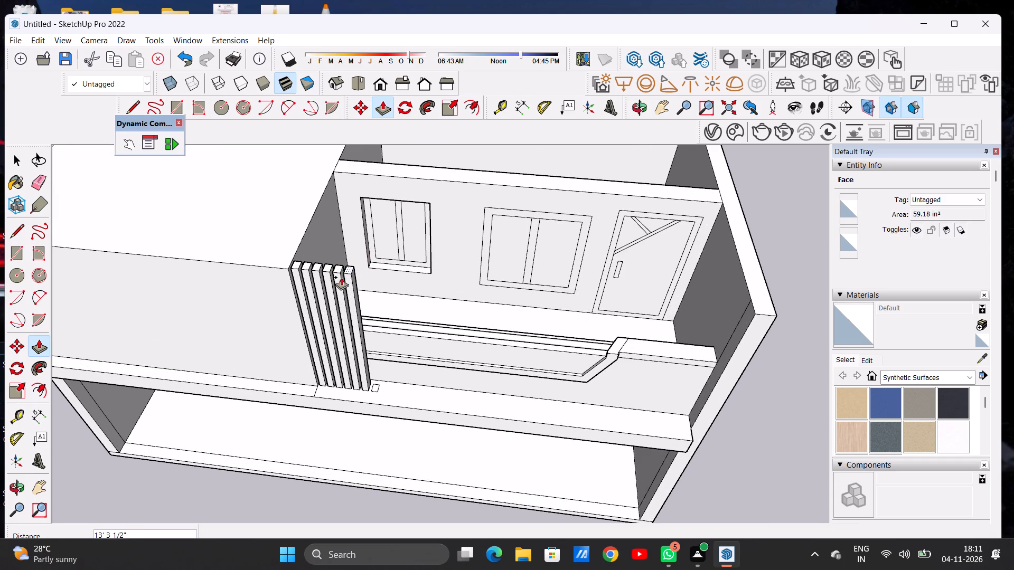
key("space")
Examine the row of full-height posts on the ledge from the front and from above.
type("O")
scroll(308, 295, "down", 17)
left_click_drag(325, 309, 348, 299)
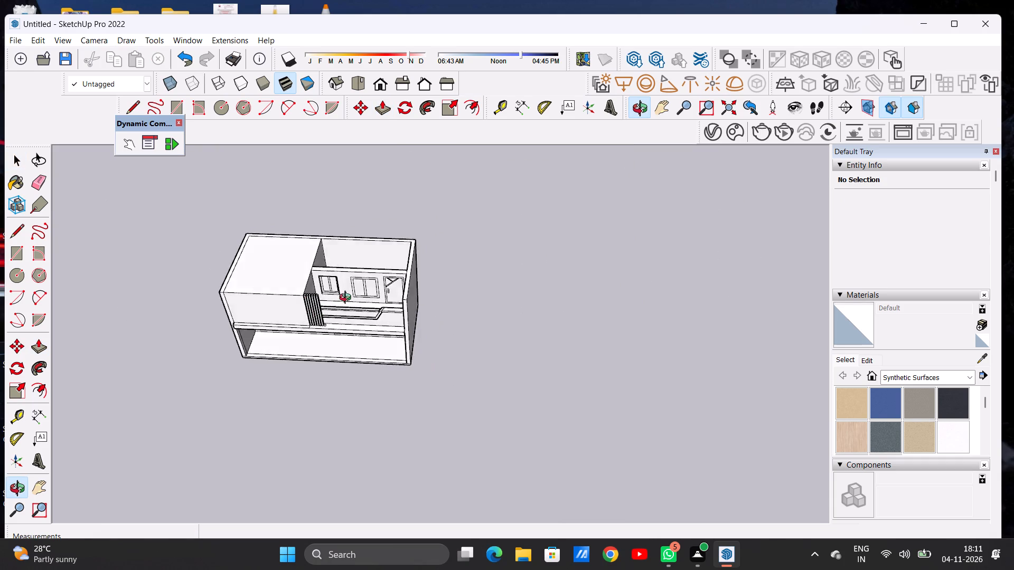
left_click_drag(348, 299, 382, 256)
left_click_drag(334, 305, 337, 247)
scroll(303, 307, "up", 11)
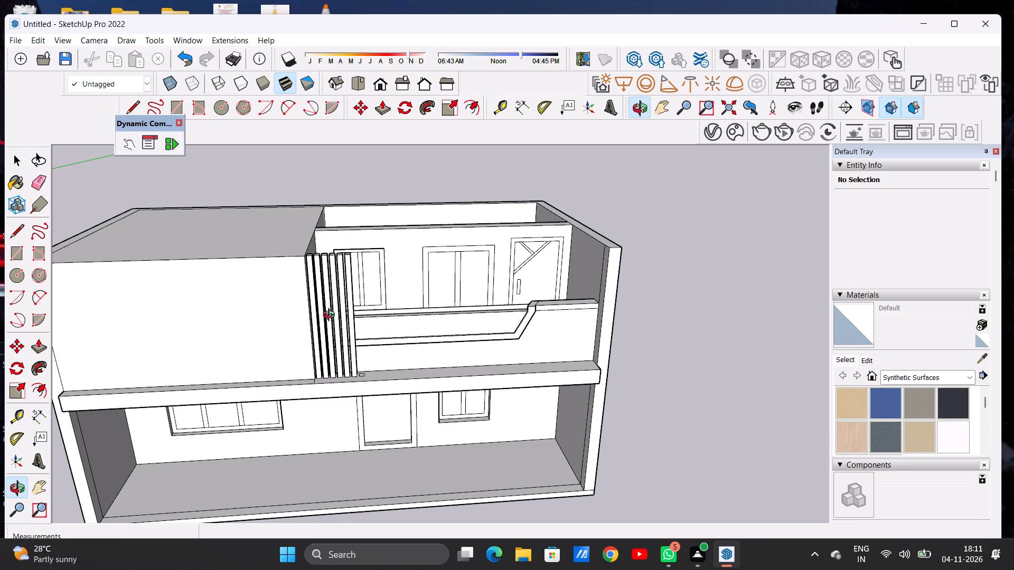
scroll(328, 309, "down", 10)
left_click_drag(390, 334, 319, 386)
scroll(341, 294, "up", 6)
left_click_drag(369, 353, 337, 388)
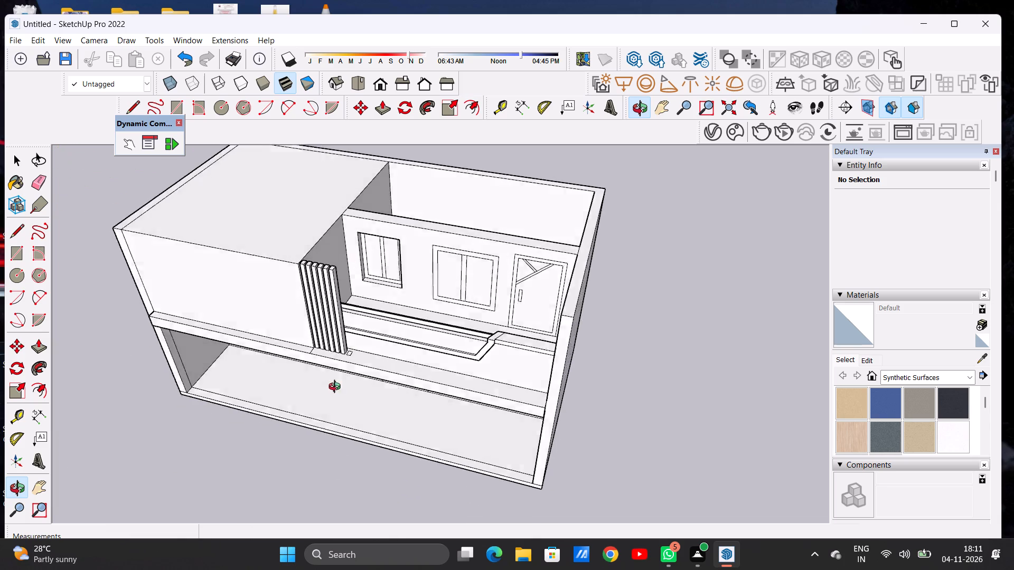
left_click_drag(337, 388, 341, 406)
scroll(326, 282, "up", 10)
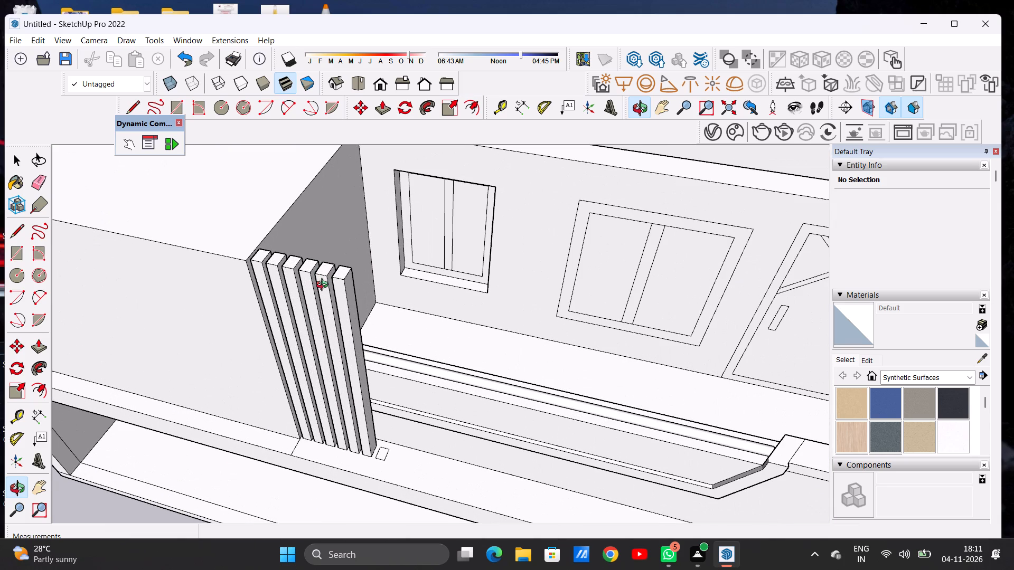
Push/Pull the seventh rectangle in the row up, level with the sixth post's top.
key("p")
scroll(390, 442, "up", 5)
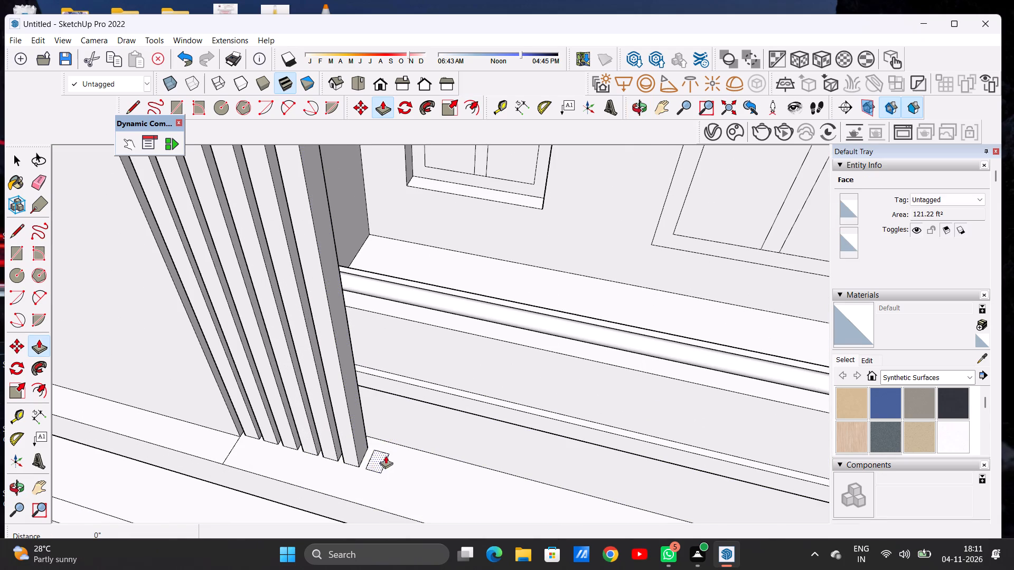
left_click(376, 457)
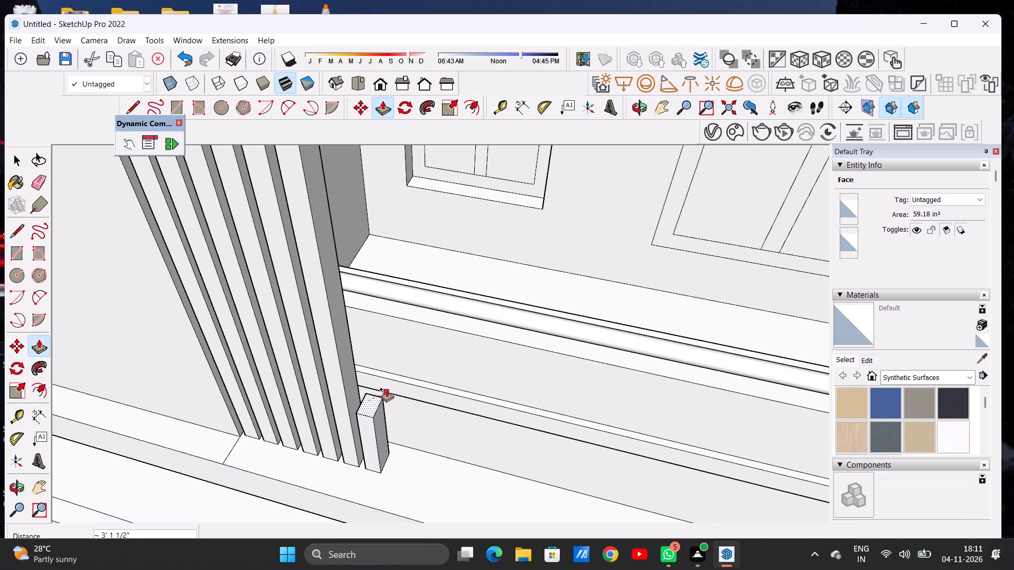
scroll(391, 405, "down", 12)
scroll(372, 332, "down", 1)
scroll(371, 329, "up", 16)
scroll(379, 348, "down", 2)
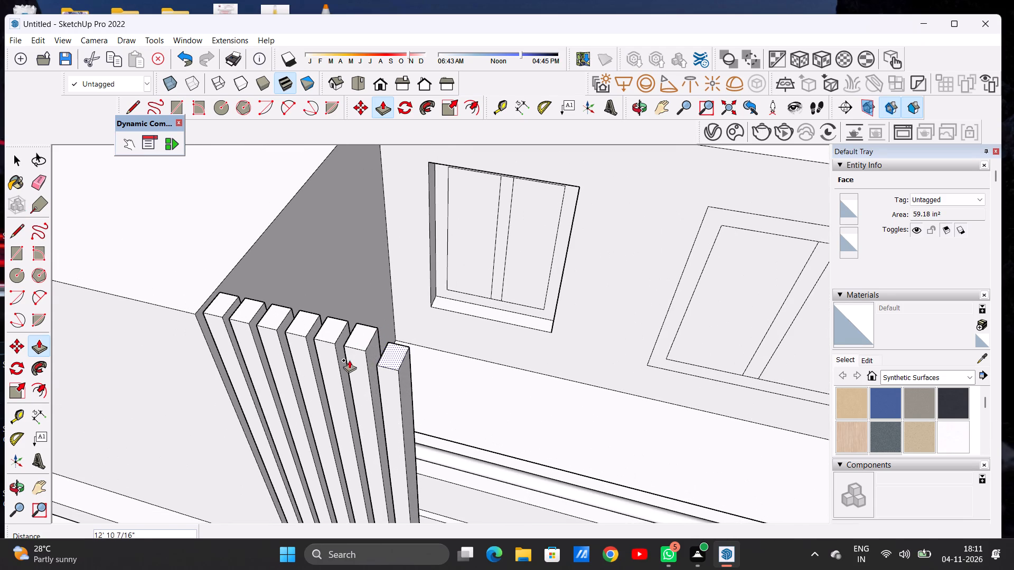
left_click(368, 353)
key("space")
Examine the complete row of seven posts against the balcony and upper windows from several angles.
type("O")
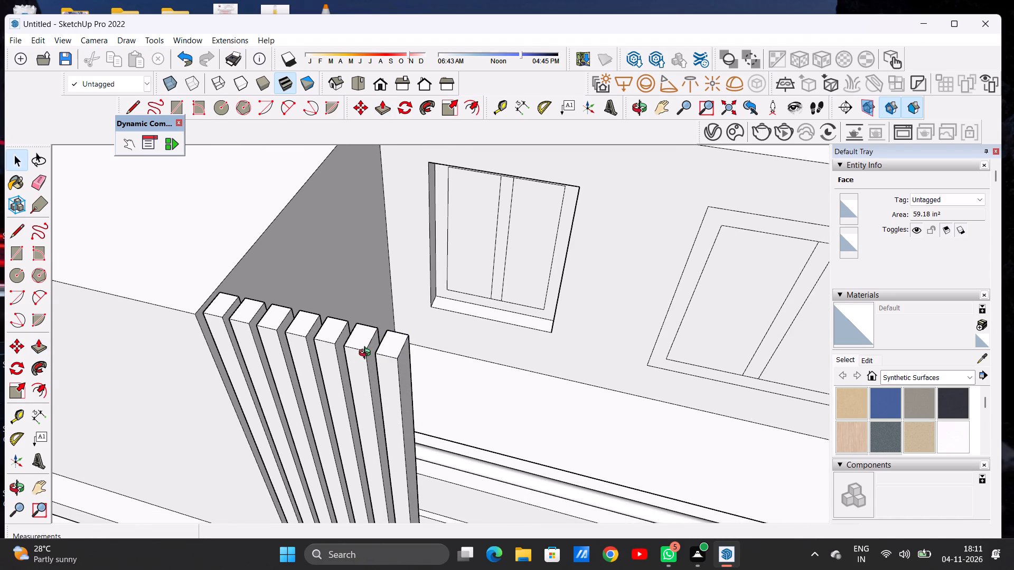
scroll(342, 398, "down", 5)
scroll(342, 398, "up", 1)
scroll(342, 398, "down", 6)
scroll(341, 383, "up", 1)
scroll(341, 383, "down", 6)
left_click_drag(346, 416, 431, 297)
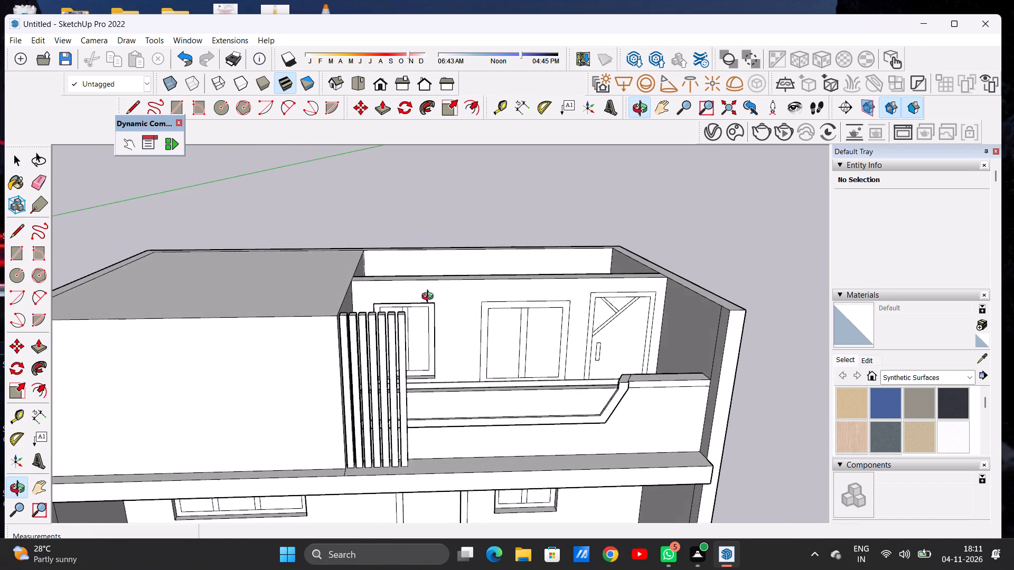
scroll(319, 361, "down", 4)
scroll(411, 376, "up", 6)
left_click_drag(385, 408, 394, 353)
left_click_drag(393, 331, 386, 359)
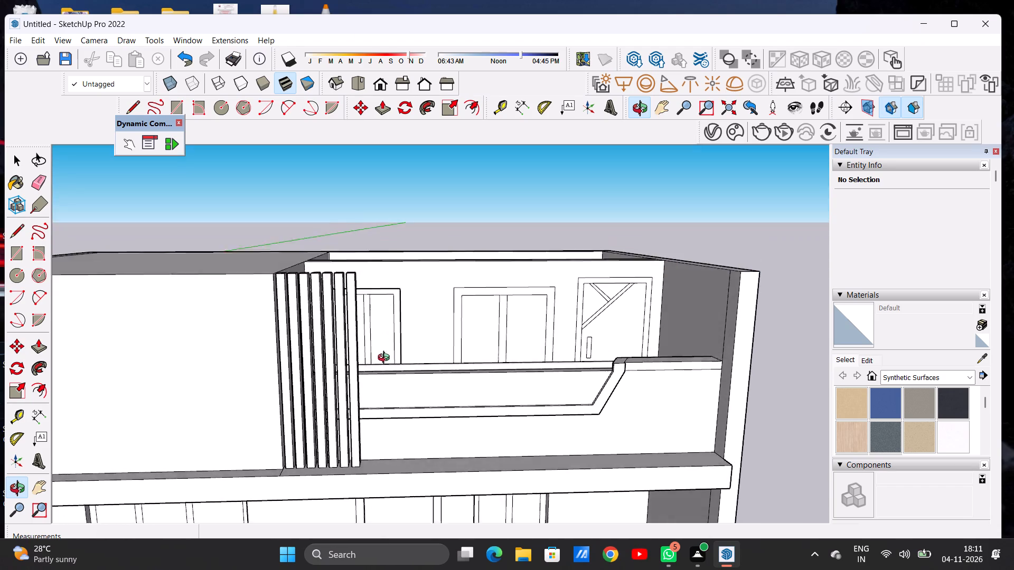
left_click_drag(386, 359, 375, 400)
left_click_drag(372, 359, 379, 353)
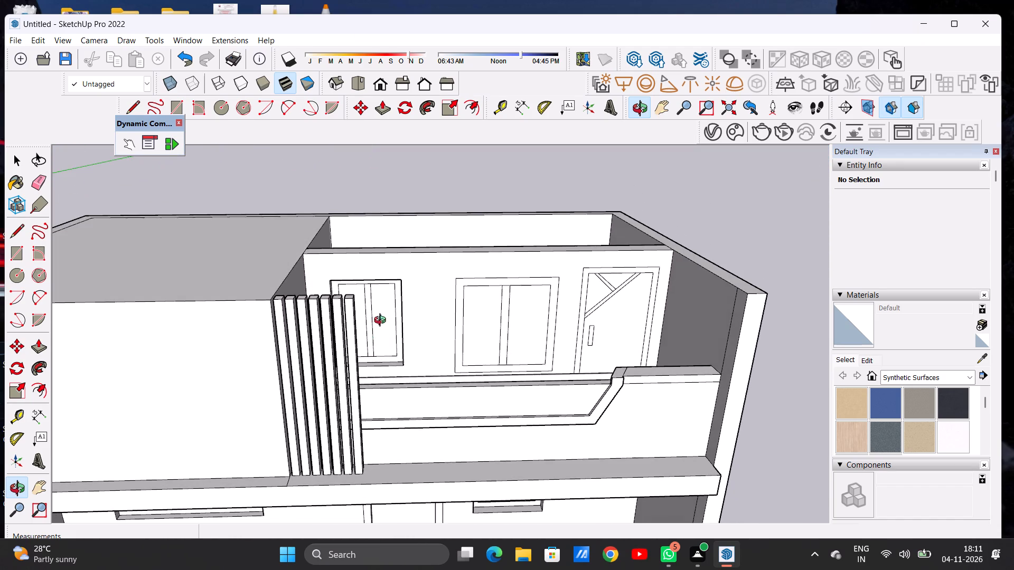
left_click_drag(383, 383, 365, 393)
scroll(373, 376, "down", 8)
left_click_drag(379, 405, 379, 448)
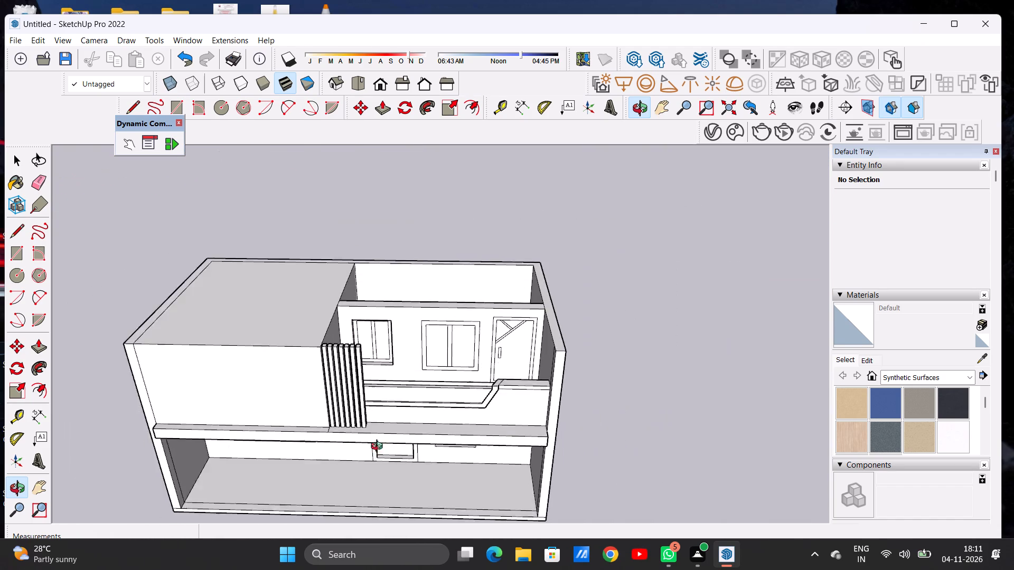
left_click_drag(379, 448, 380, 498)
scroll(352, 435, "up", 7)
left_click_drag(375, 420, 371, 455)
scroll(402, 434, "up", 3)
scroll(402, 434, "down", 1)
scroll(402, 434, "up", 4)
left_click_drag(401, 417, 407, 438)
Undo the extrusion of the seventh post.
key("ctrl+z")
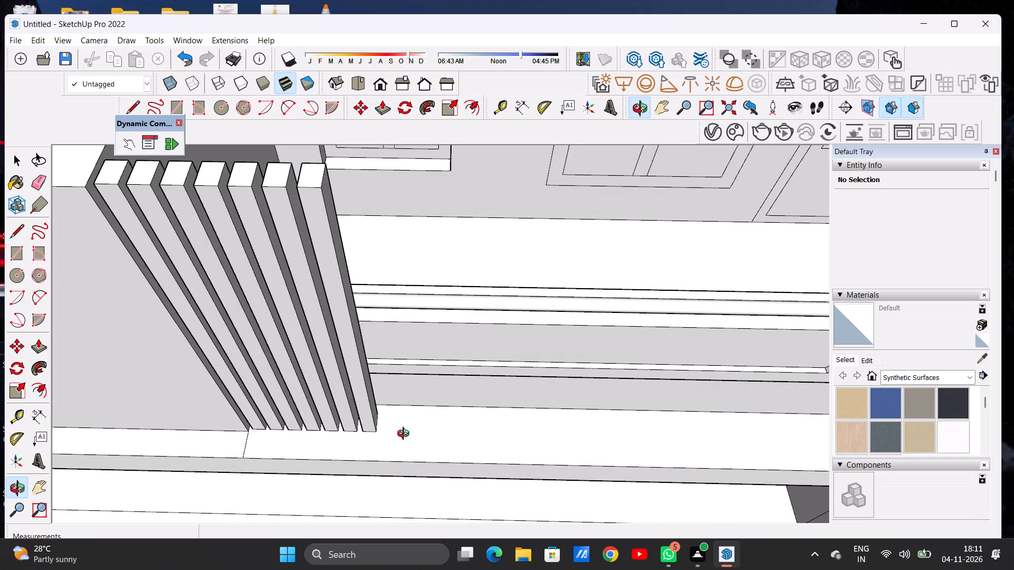
Copy the seventh rectangle about 9 7/8" along the ledge, and copy that one another 9 15/16" onward.
scroll(408, 440, "up", 1)
scroll(408, 440, "down", 1)
scroll(408, 440, "up", 3)
key("space")
double_click(354, 420)
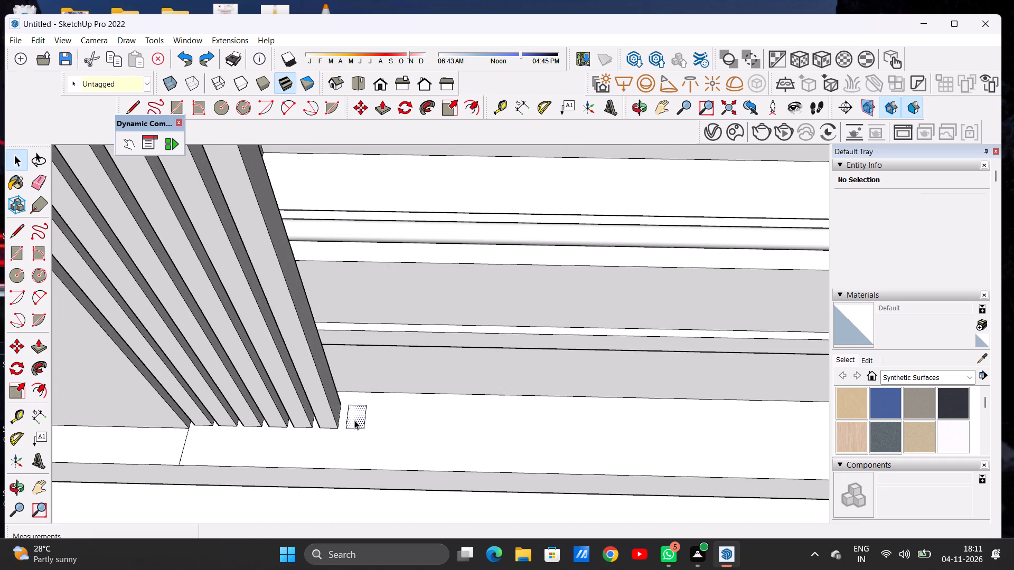
key("m")
left_click(365, 427)
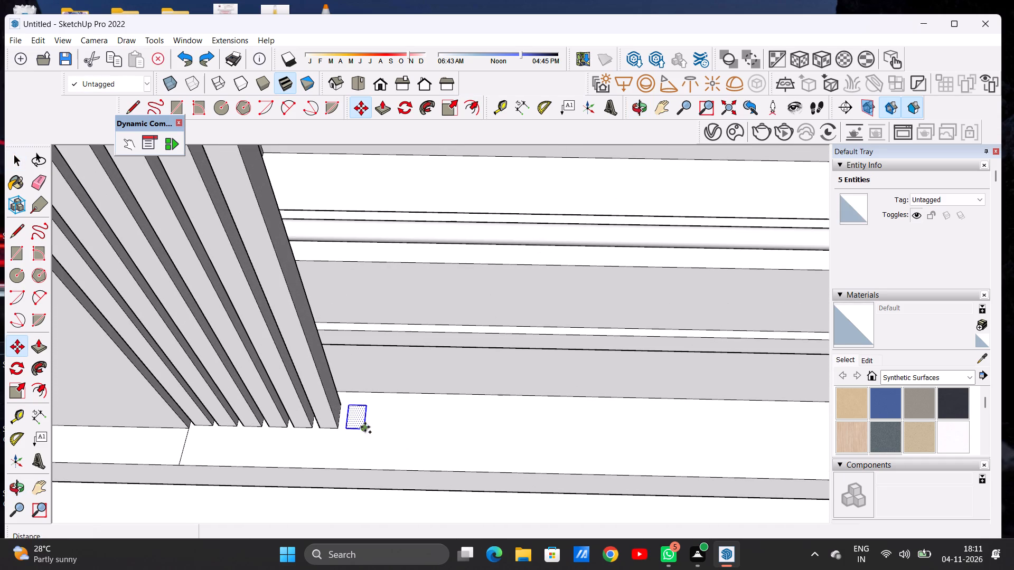
left_click(392, 430)
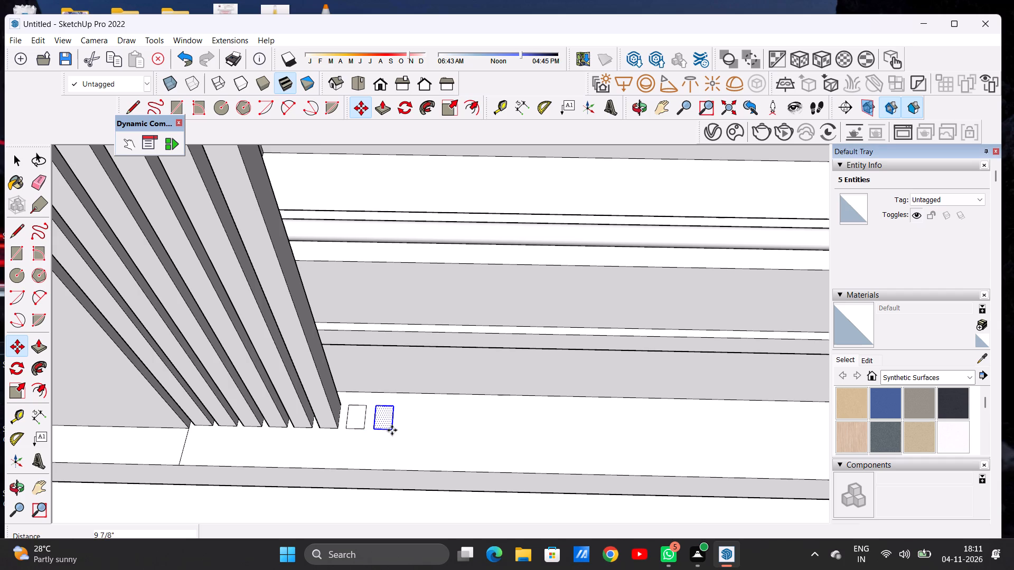
left_click(392, 430)
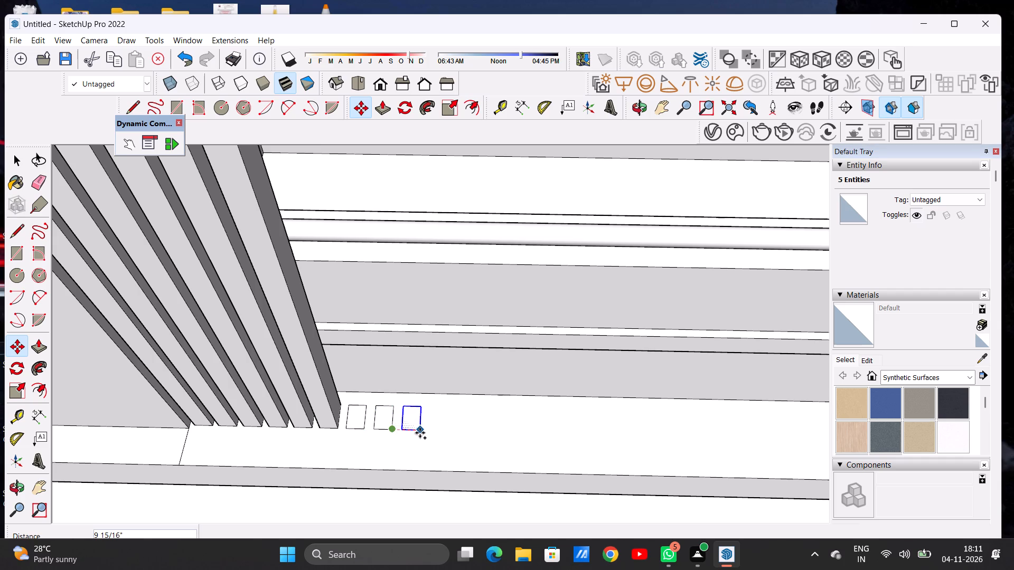
left_click(420, 433)
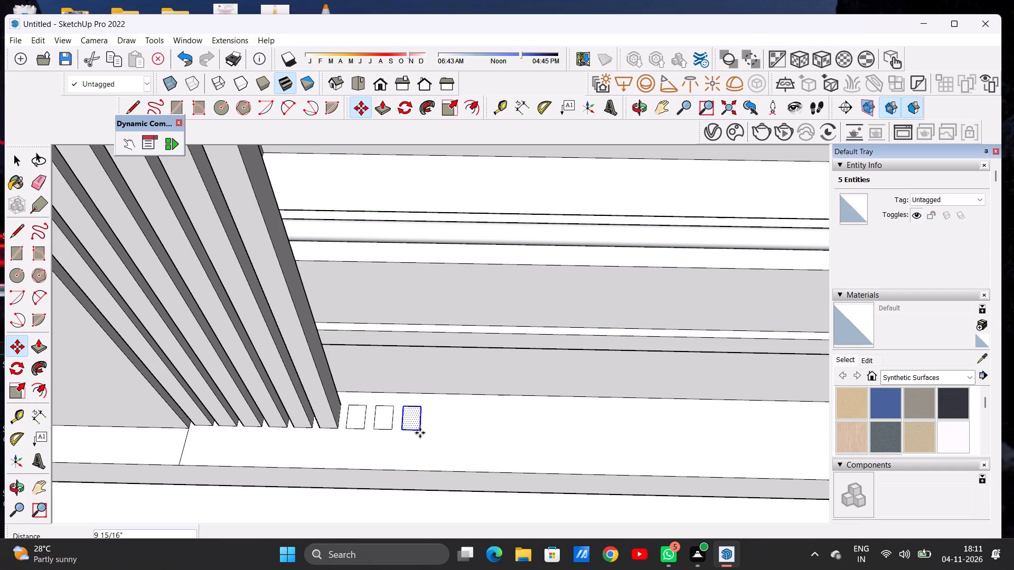
key("space")
scroll(369, 426, "down", 15)
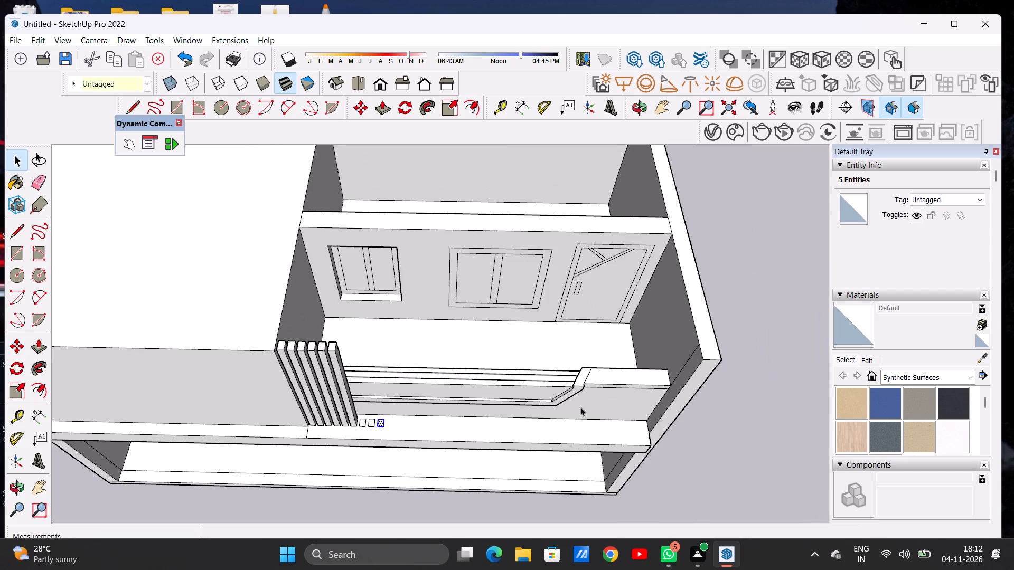
left_click(760, 396)
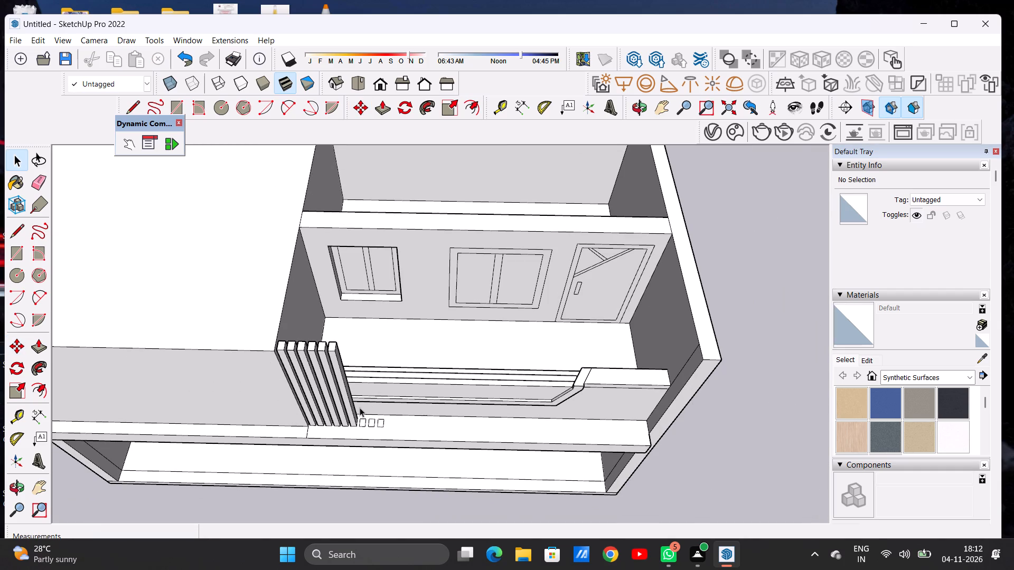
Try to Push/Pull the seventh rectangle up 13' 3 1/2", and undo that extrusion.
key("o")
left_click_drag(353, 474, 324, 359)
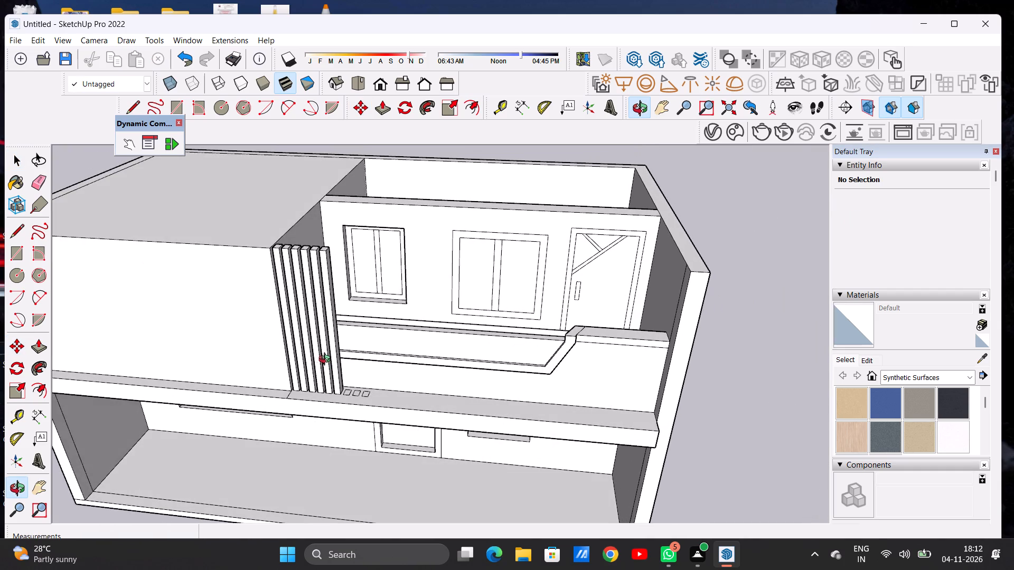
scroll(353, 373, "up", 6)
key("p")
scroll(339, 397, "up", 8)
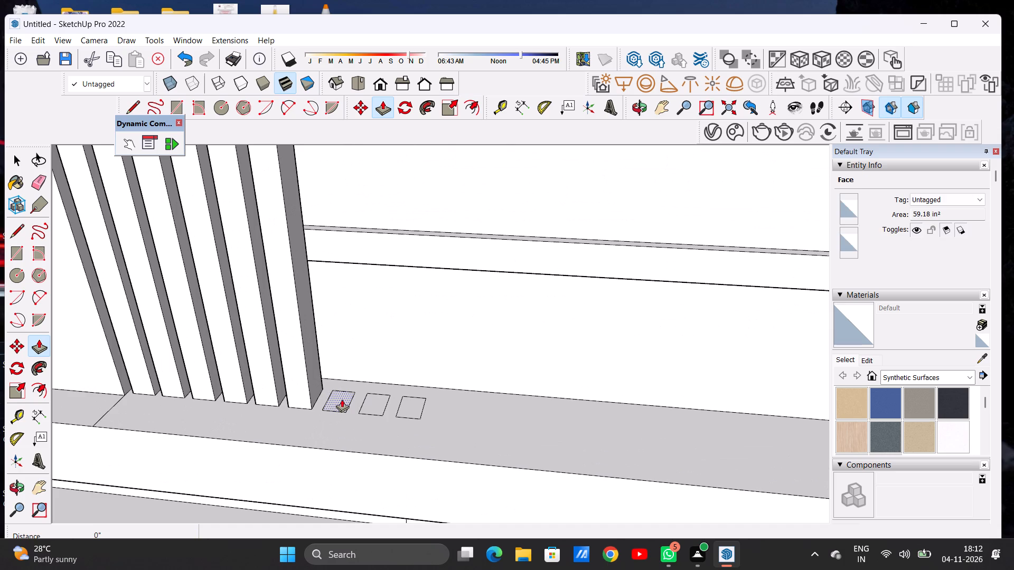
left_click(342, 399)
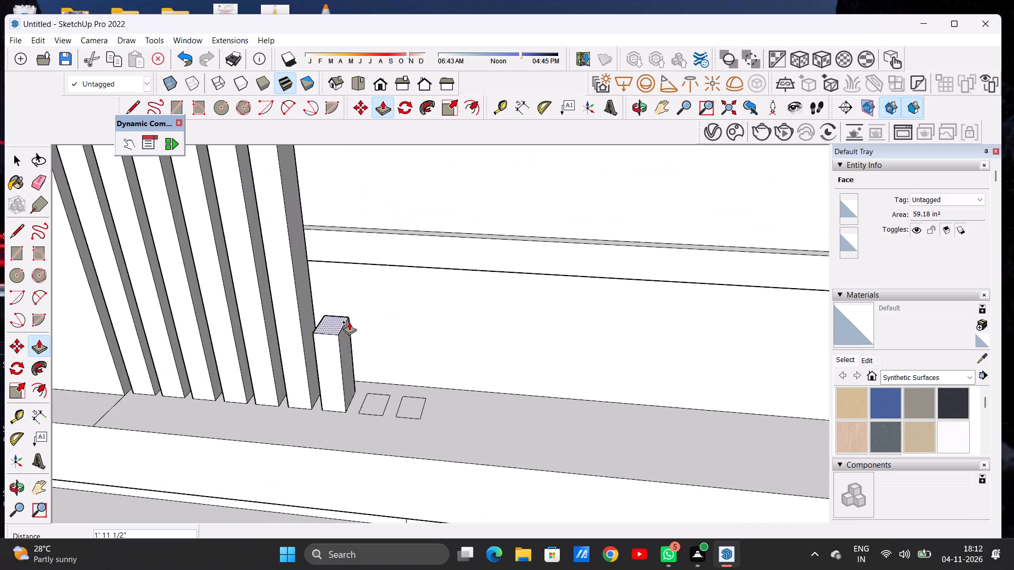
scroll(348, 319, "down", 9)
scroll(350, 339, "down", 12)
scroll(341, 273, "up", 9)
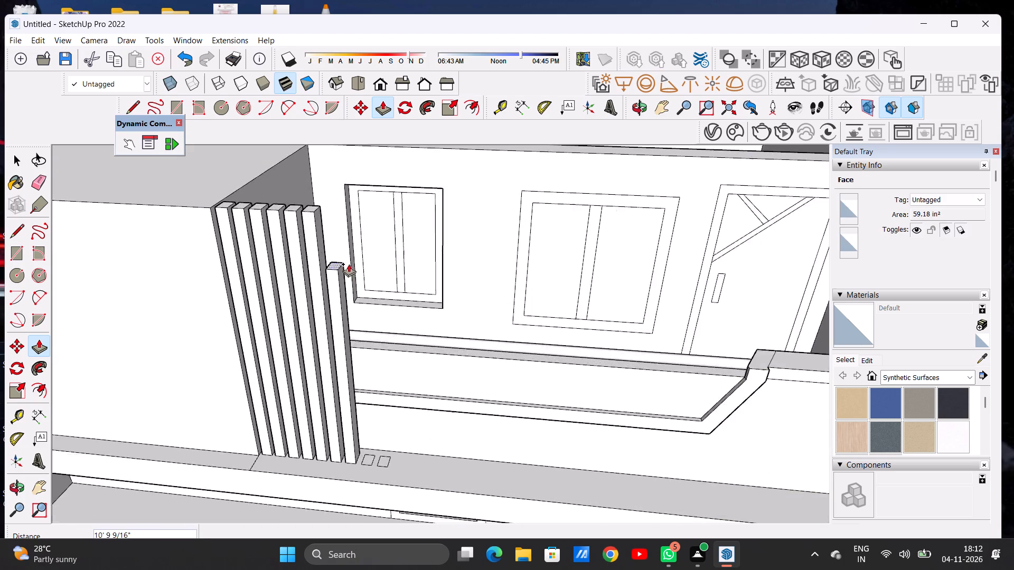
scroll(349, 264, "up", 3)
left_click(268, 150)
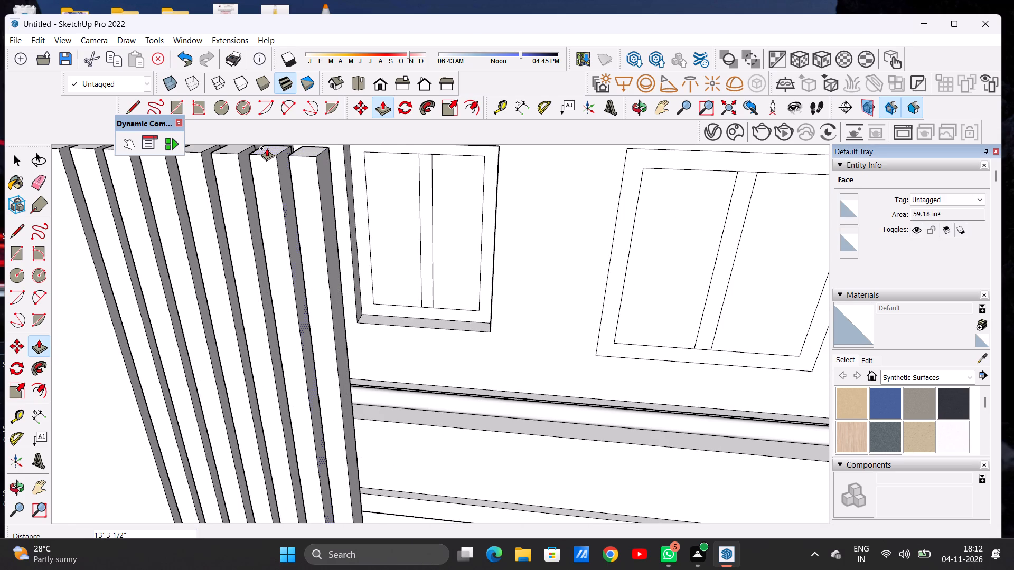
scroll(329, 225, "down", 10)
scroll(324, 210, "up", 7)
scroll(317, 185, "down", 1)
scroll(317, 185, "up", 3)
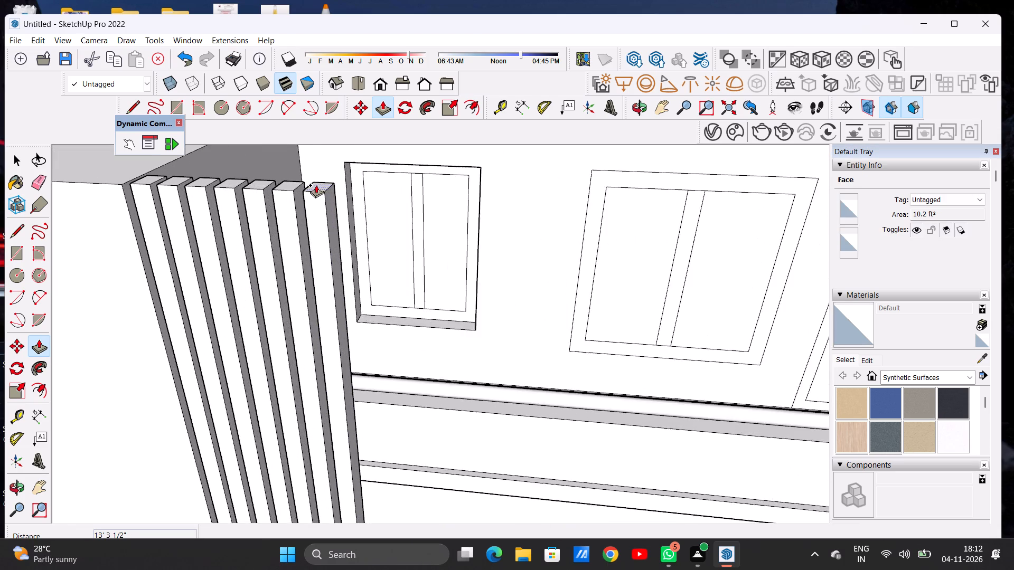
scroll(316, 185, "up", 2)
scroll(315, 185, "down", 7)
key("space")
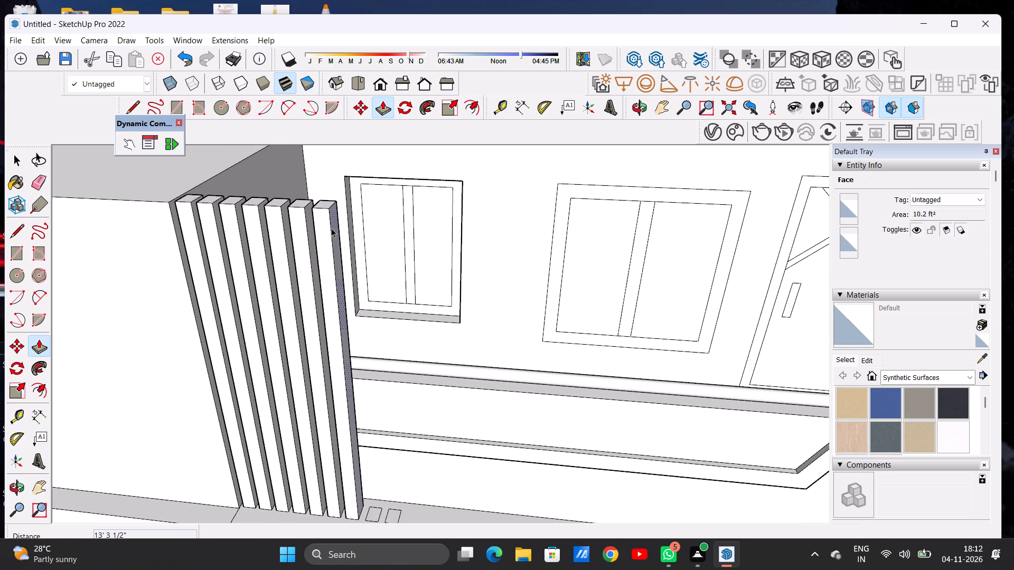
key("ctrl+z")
Push/Pull the seventh rectangle on the ledge up 13' 3 1/2", level with the existing posts.
key("o")
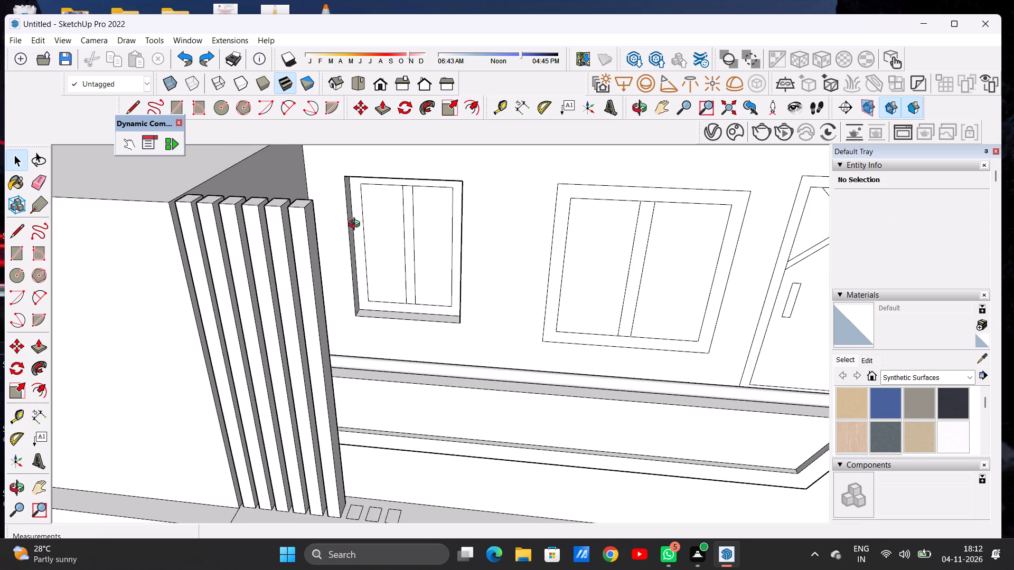
left_click_drag(356, 229, 345, 265)
scroll(352, 244, "down", 5)
scroll(352, 244, "up", 1)
scroll(352, 244, "down", 2)
scroll(352, 243, "up", 1)
scroll(349, 253, "down", 2)
scroll(331, 375, "up", 4)
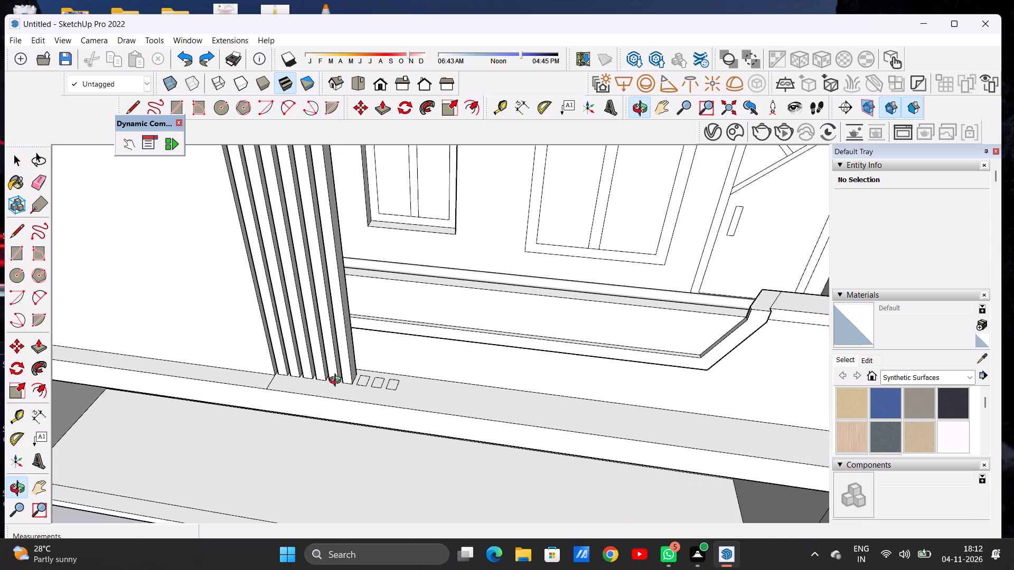
scroll(337, 382, "up", 6)
key("p")
scroll(361, 386, "up", 5)
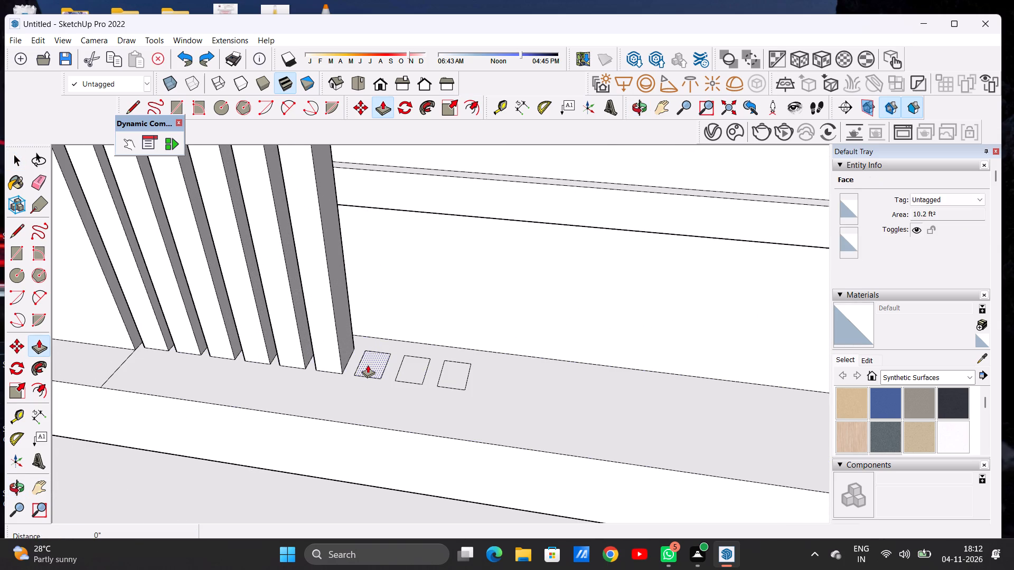
left_click(369, 365)
scroll(387, 260, "down", 6)
scroll(388, 272, "up", 1)
scroll(388, 272, "down", 6)
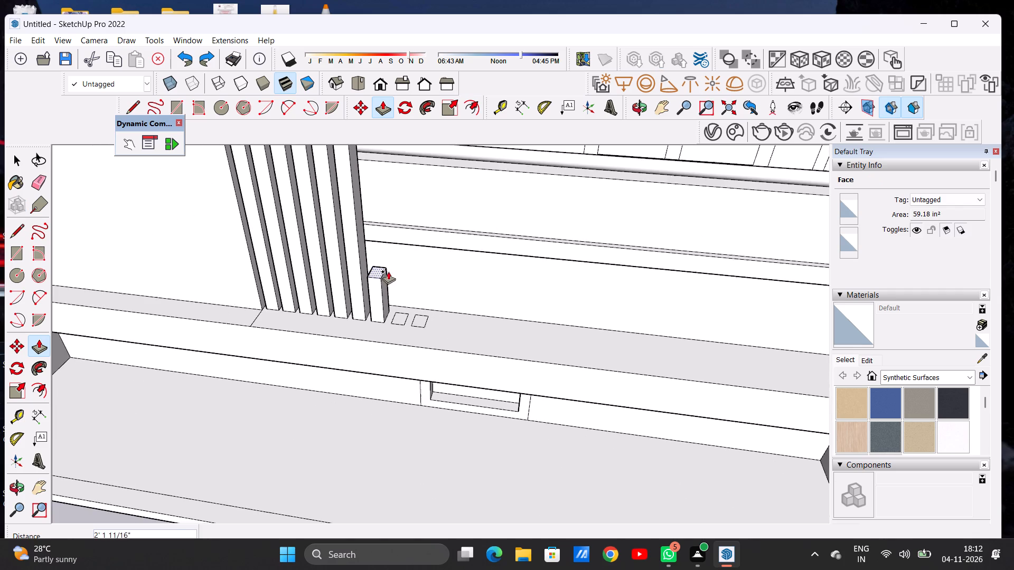
scroll(387, 283, "down", 3)
scroll(386, 287, "up", 1)
scroll(386, 287, "down", 10)
scroll(390, 199, "up", 5)
scroll(390, 198, "down", 1)
scroll(390, 198, "up", 1)
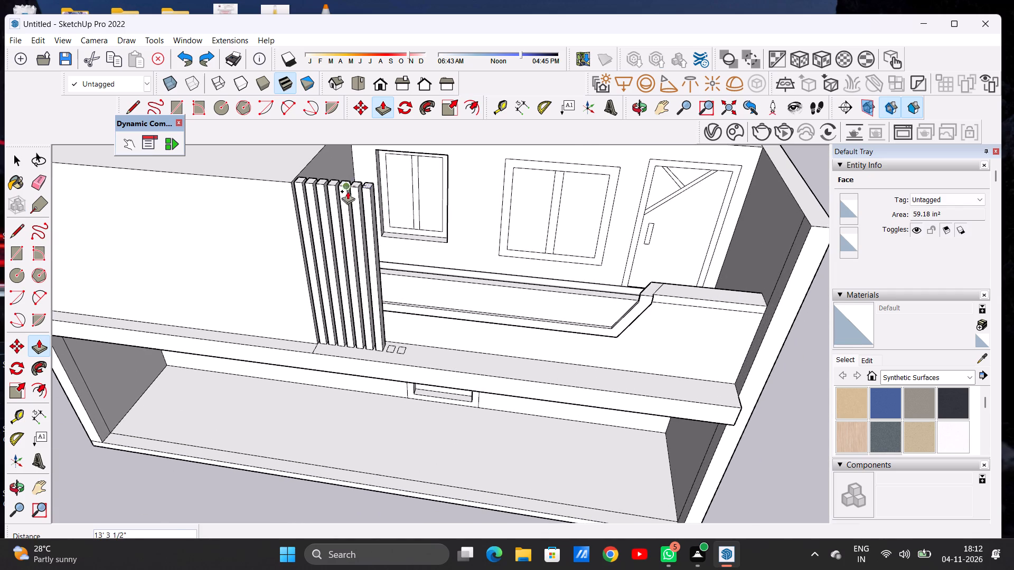
scroll(370, 192, "down", 1)
scroll(370, 192, "up", 10)
left_click(340, 189)
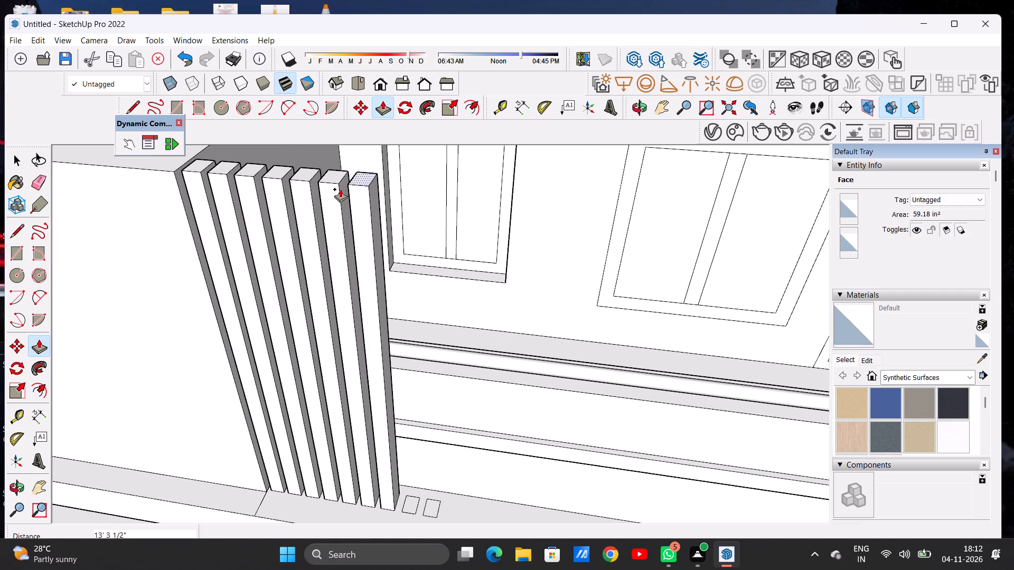
Push/Pull the eighth rectangle on the ledge up 13' 3 1/2" to match the neighbouring post tops.
scroll(353, 231, "down", 9)
scroll(401, 400, "up", 10)
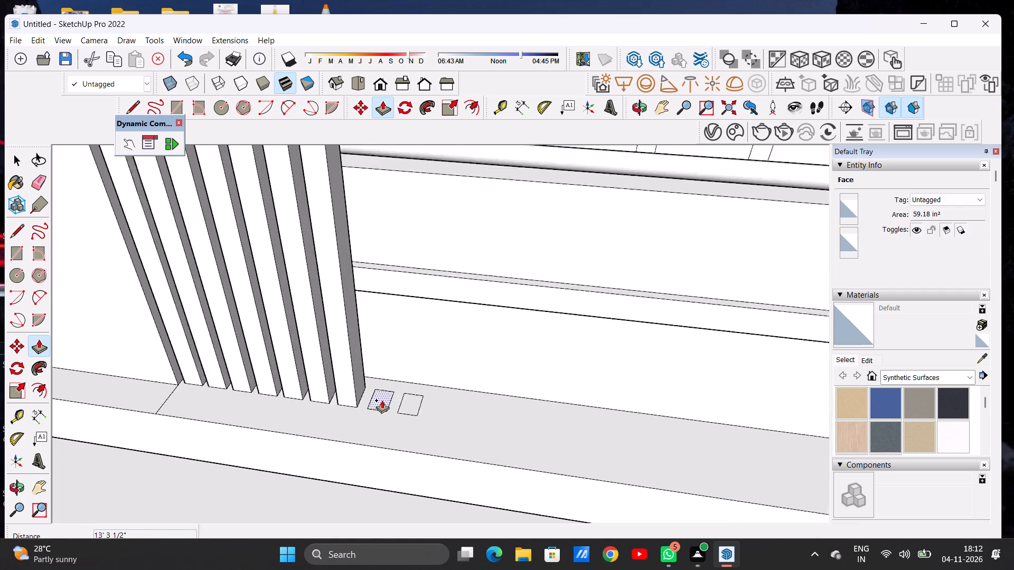
scroll(382, 400, "up", 1)
scroll(382, 400, "down", 1)
left_click(382, 400)
scroll(386, 312, "down", 16)
scroll(392, 330, "up", 1)
scroll(392, 330, "down", 5)
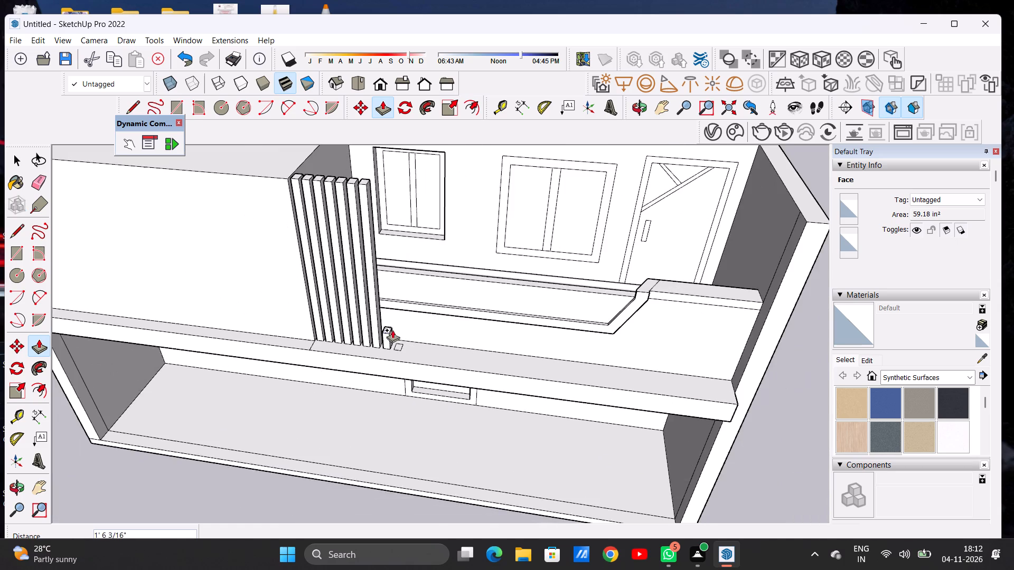
scroll(392, 330, "down", 3)
scroll(370, 261, "up", 4)
scroll(371, 259, "down", 1)
scroll(371, 259, "up", 9)
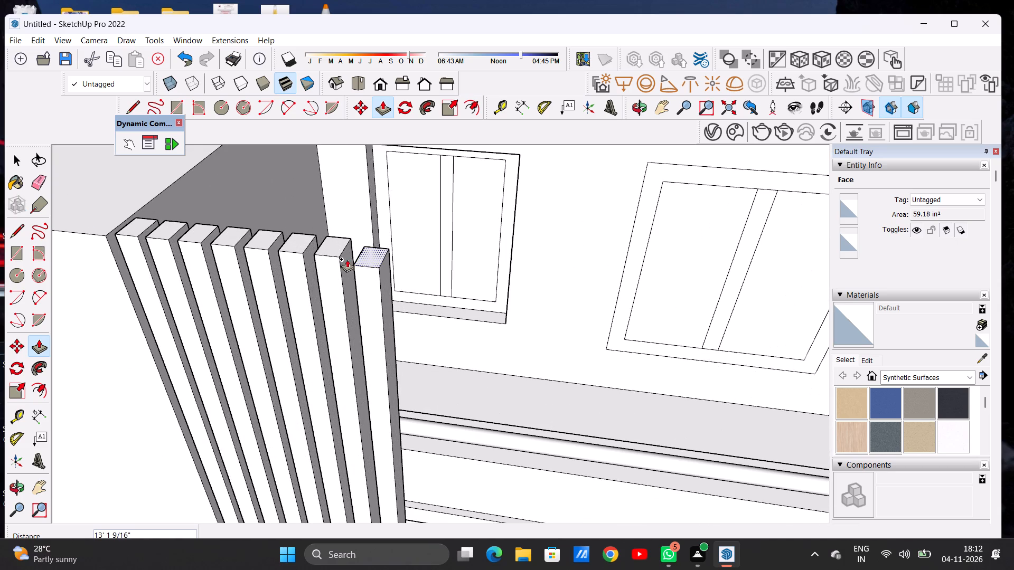
left_click(337, 259)
Push/Pull the ninth and last rectangle on the ledge up 13' 3 1/2" to match the other posts.
scroll(340, 291, "down", 3)
scroll(340, 293, "up", 1)
scroll(340, 293, "down", 6)
scroll(340, 293, "up", 1)
scroll(335, 298, "down", 3)
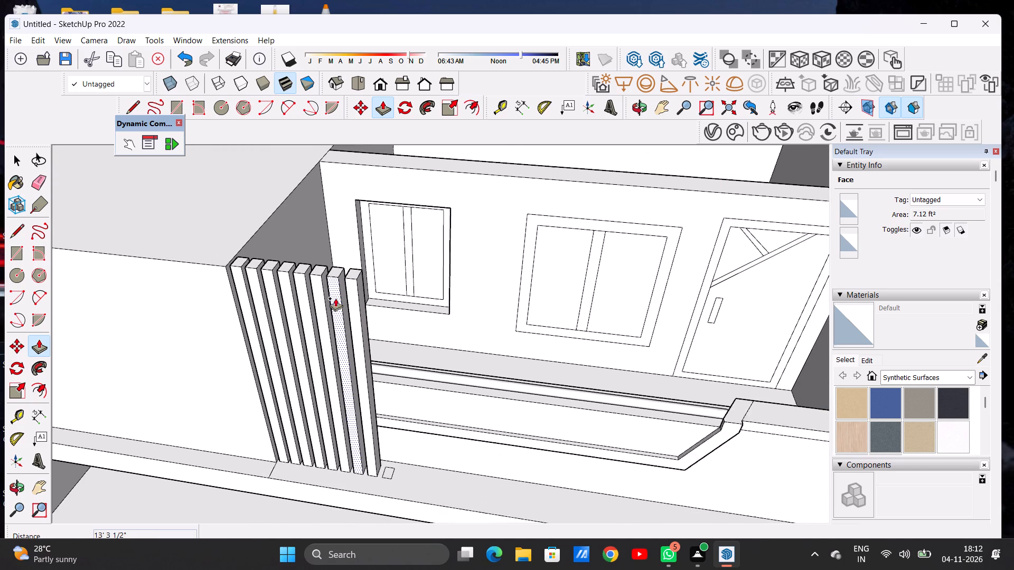
scroll(335, 298, "down", 1)
scroll(380, 451, "up", 17)
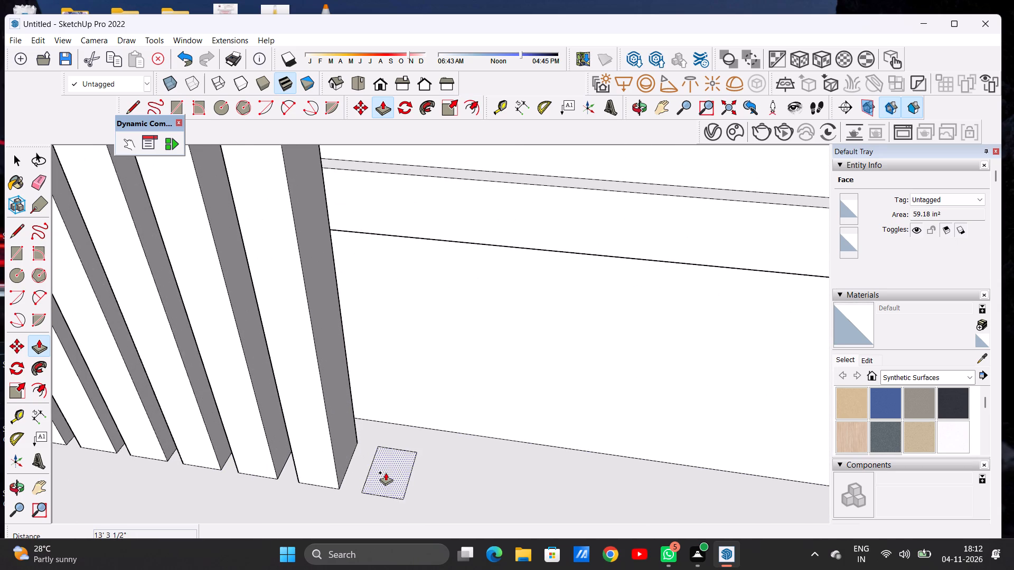
left_click(386, 473)
scroll(386, 386, "down", 17)
scroll(387, 419, "up", 1)
scroll(387, 419, "down", 11)
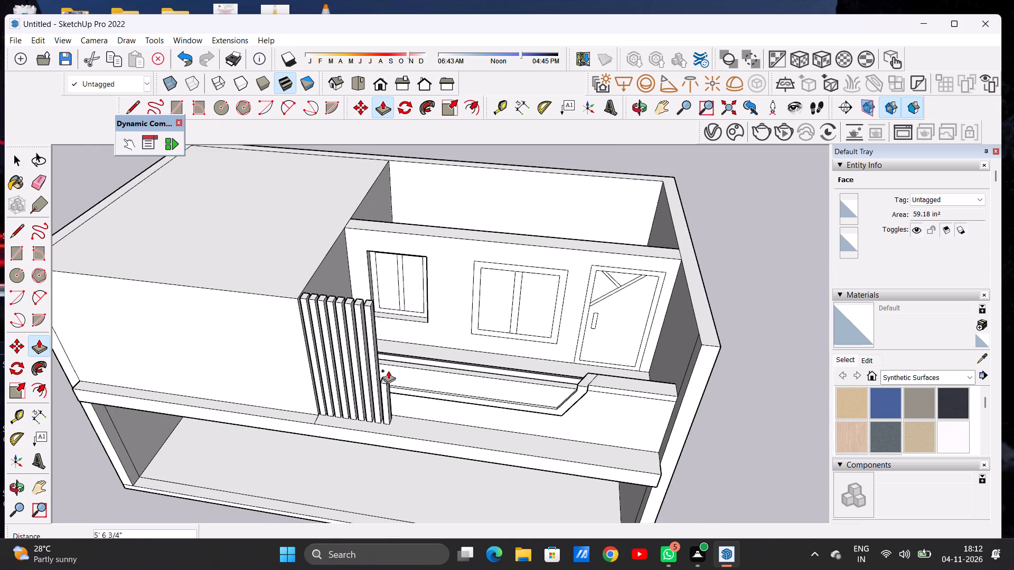
scroll(378, 292, "up", 14)
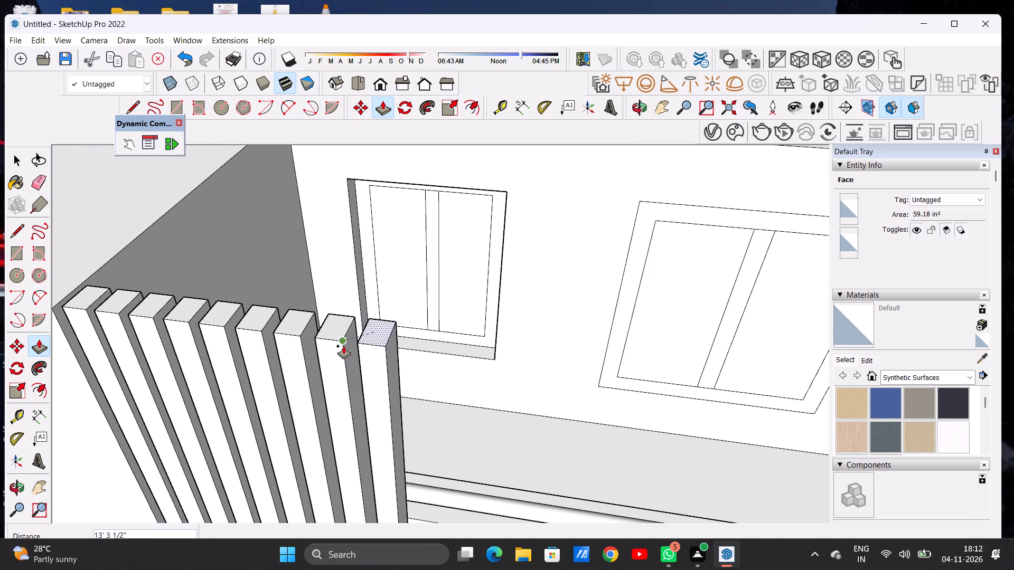
left_click(343, 346)
key("space")
Move the floor face of the upper room behind the balcony up 13' 3 1/2" to the wall tops.
type("O")
scroll(397, 361, "down", 5)
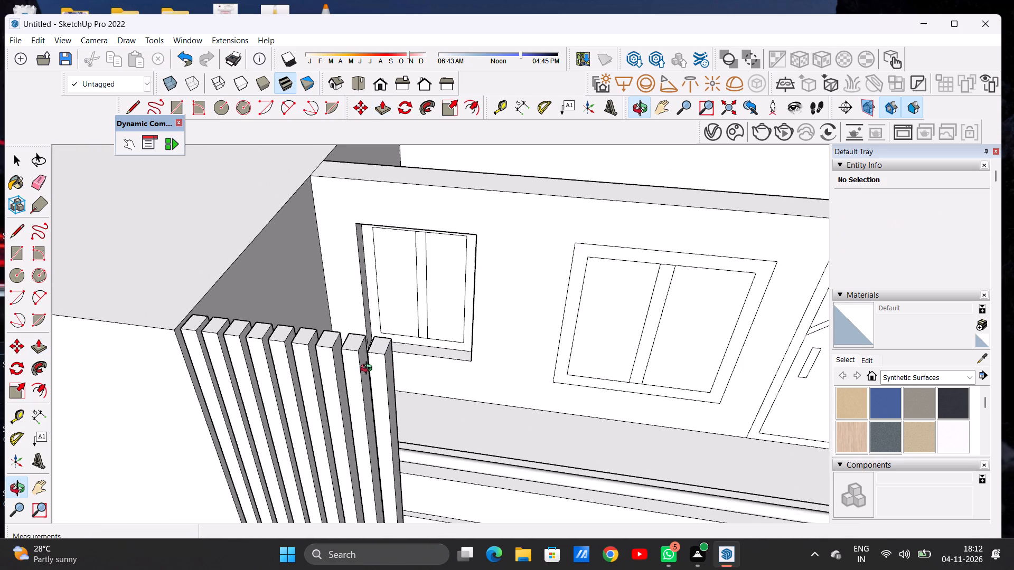
scroll(374, 350, "down", 8)
left_click_drag(337, 401, 396, 307)
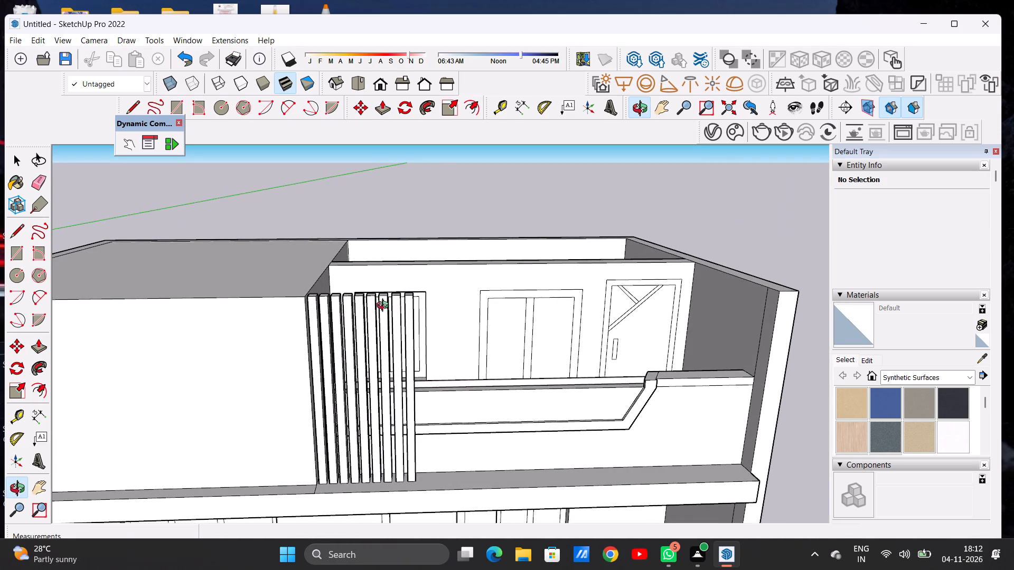
scroll(300, 346, "down", 4)
left_click_drag(396, 388, 383, 396)
left_click_drag(409, 337, 397, 350)
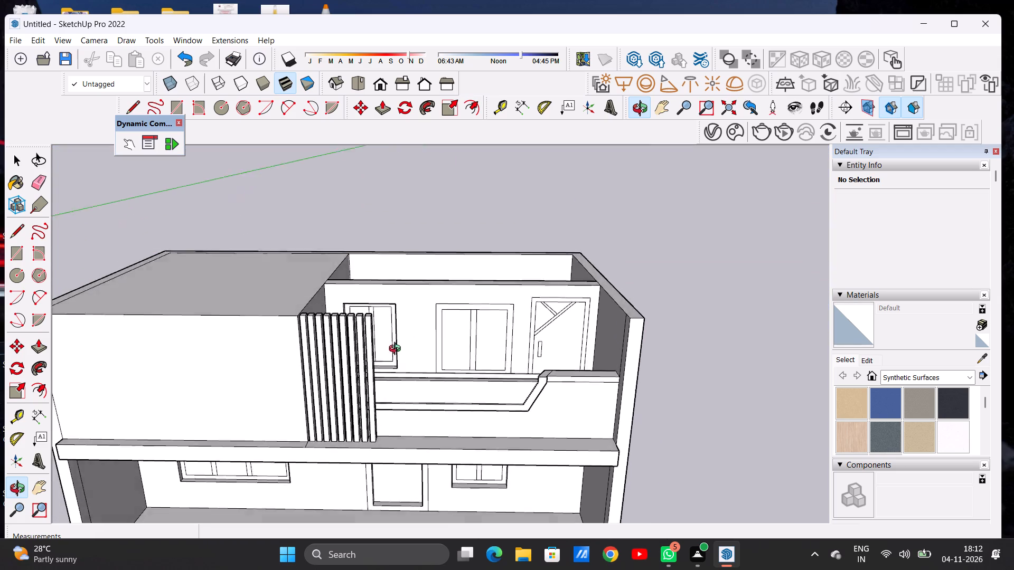
left_click_drag(397, 350, 346, 411)
left_click_drag(431, 379, 315, 376)
left_click_drag(541, 323, 396, 330)
left_click_drag(496, 328, 451, 349)
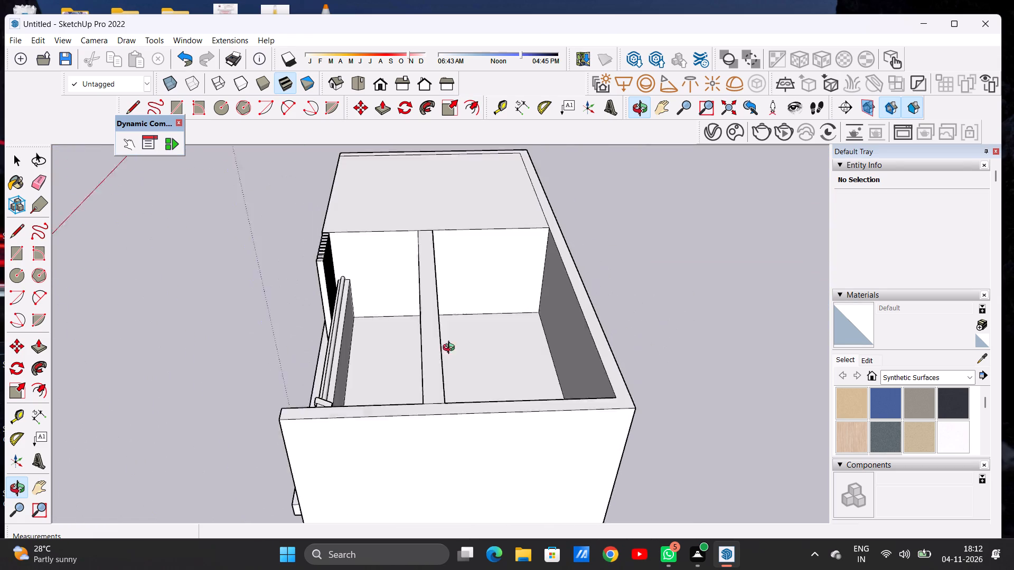
left_click_drag(451, 349, 466, 392)
scroll(393, 336, "down", 3)
scroll(399, 331, "up", 1)
scroll(489, 379, "up", 6)
key("space")
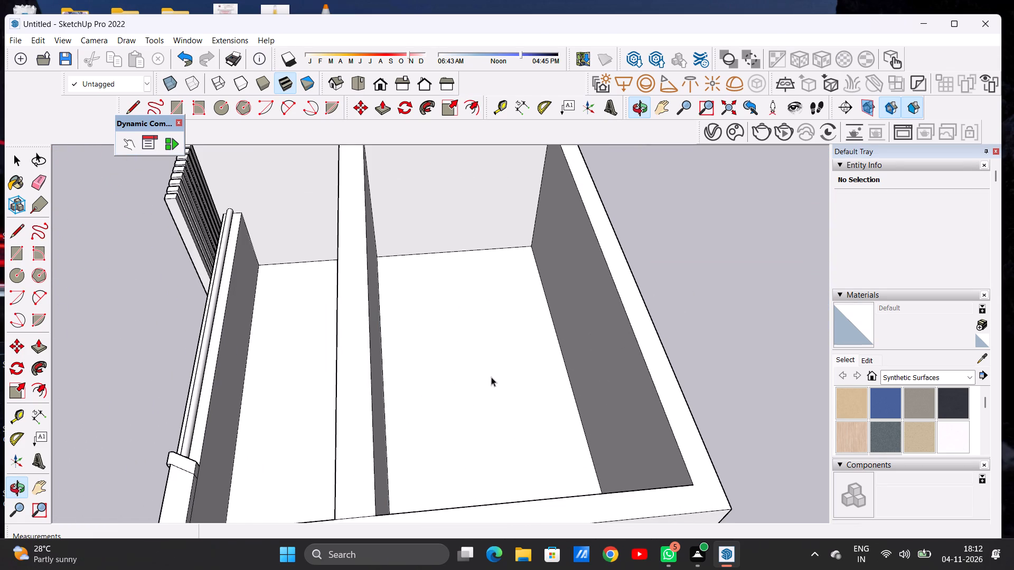
double_click(491, 375)
key("m")
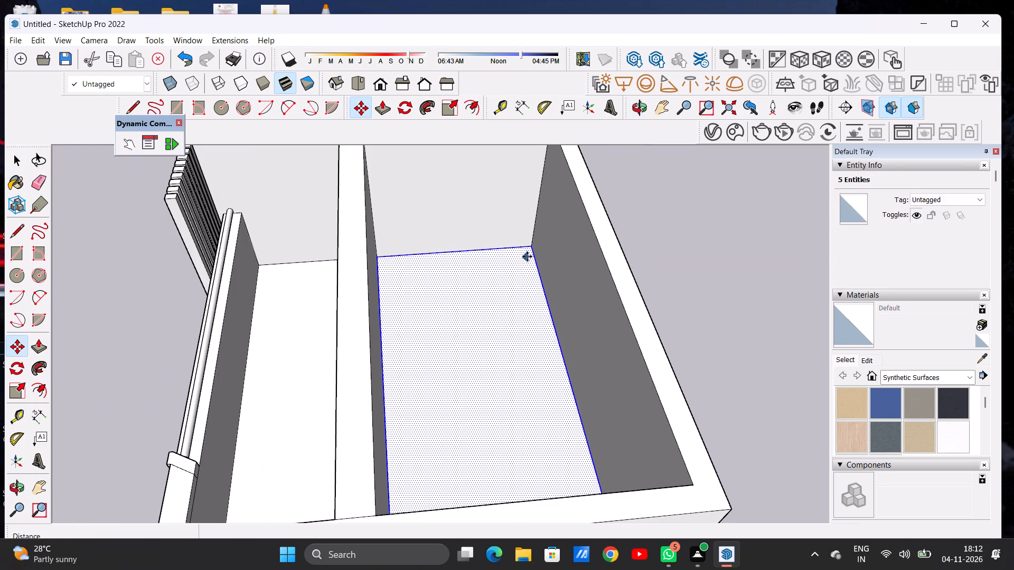
left_click(531, 249)
scroll(531, 233, "down", 4)
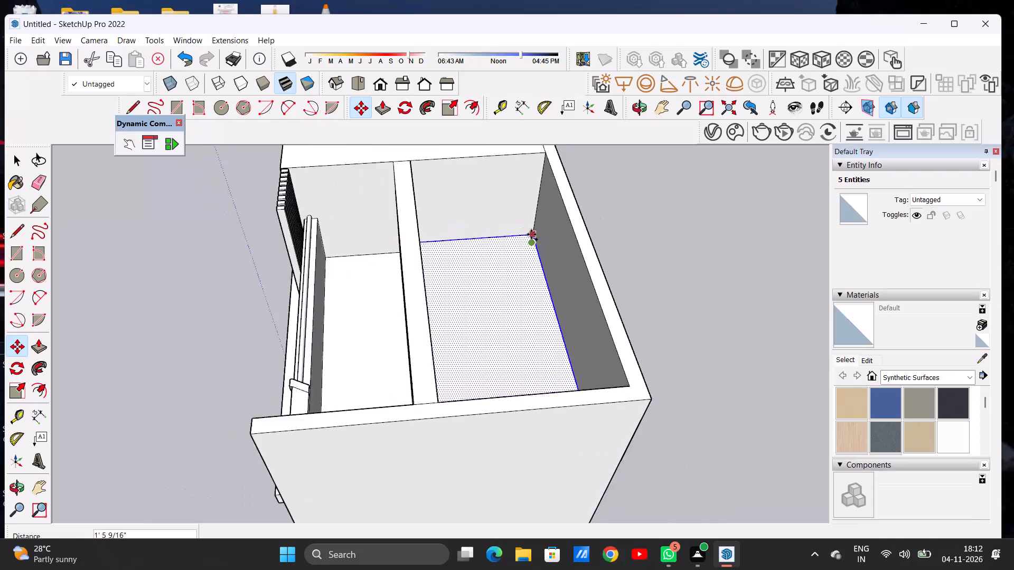
scroll(531, 234, "down", 1)
scroll(537, 177, "up", 4)
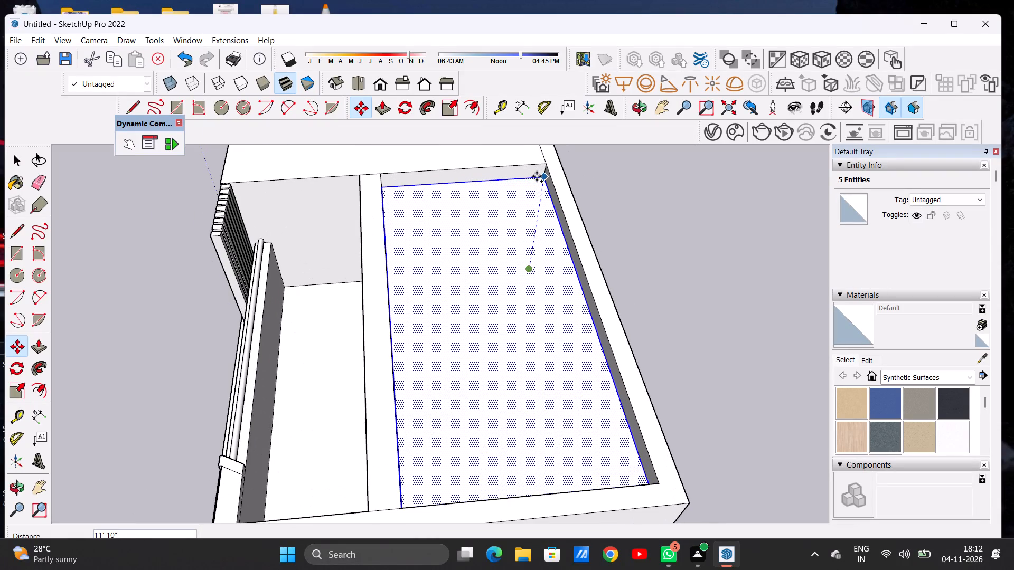
left_click(543, 170)
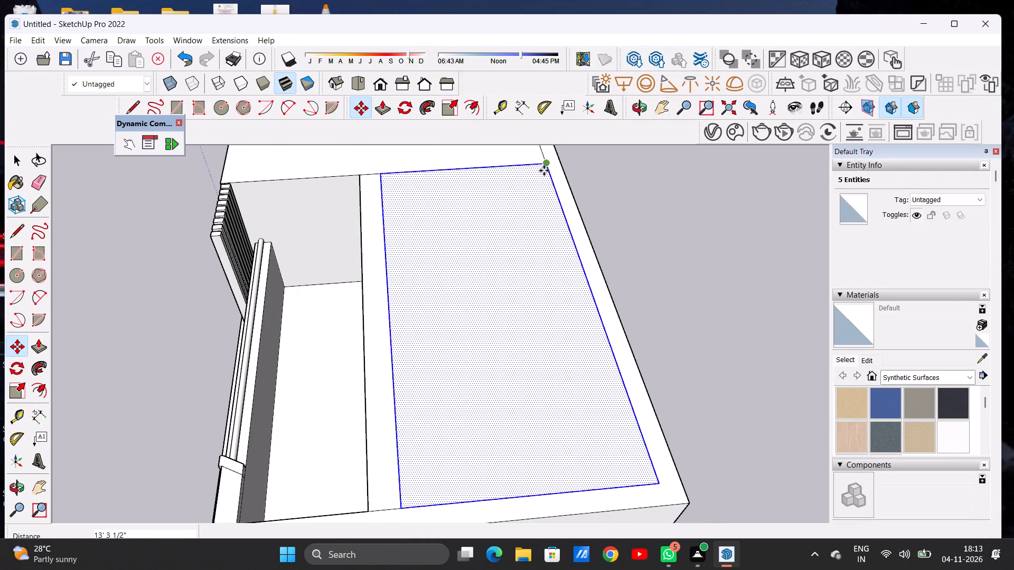
key("space")
left_click(600, 210)
Push/Pull the raised face over the upper back room up 1' 3 3/8" to form a roof slab.
scroll(525, 260, "down", 7)
key("o")
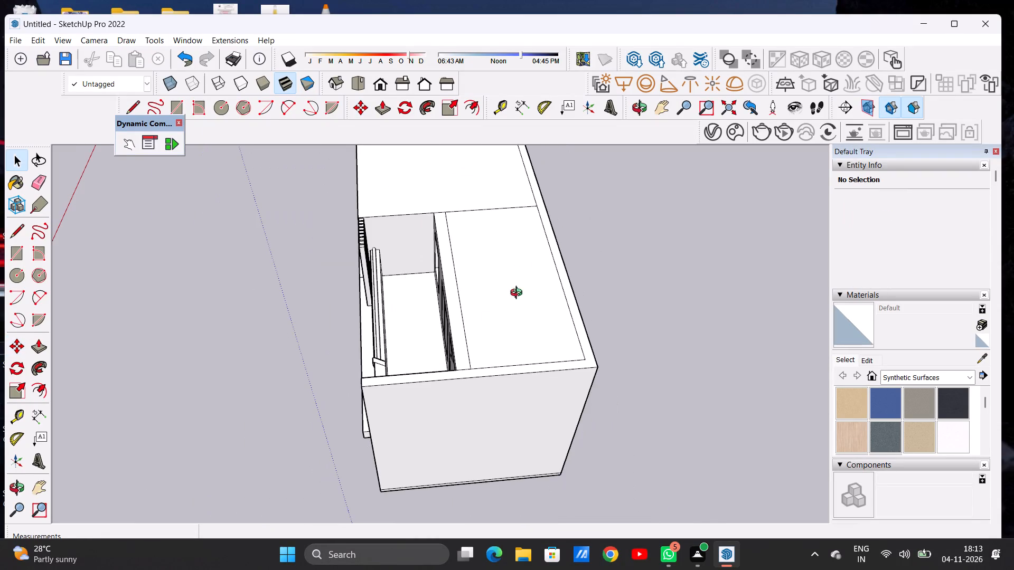
left_click_drag(488, 335, 561, 252)
scroll(465, 295, "down", 3)
scroll(478, 289, "up", 2)
scroll(478, 289, "down", 1)
scroll(478, 289, "up", 2)
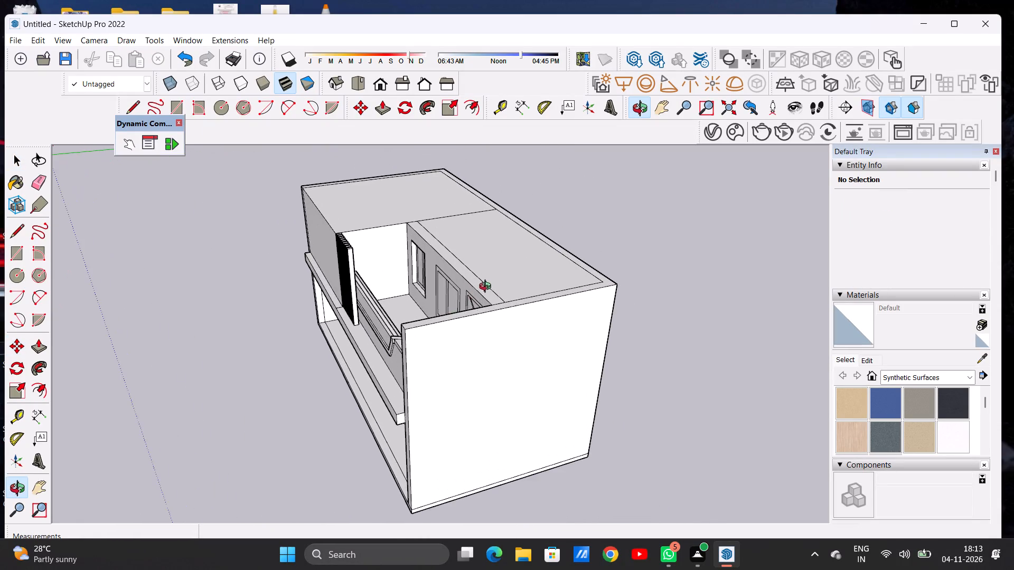
left_click_drag(496, 291, 503, 270)
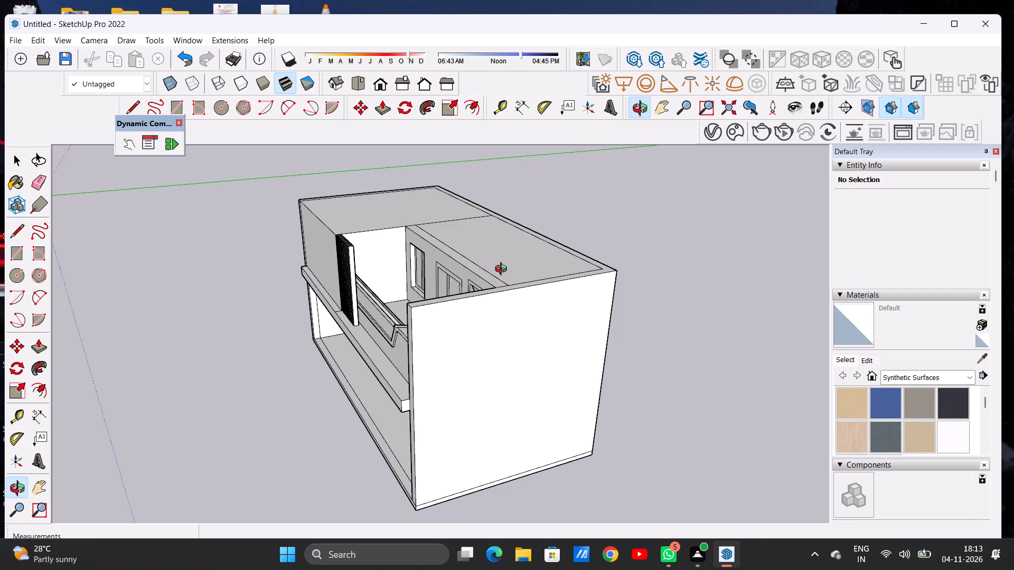
scroll(483, 269, "up", 6)
key("p")
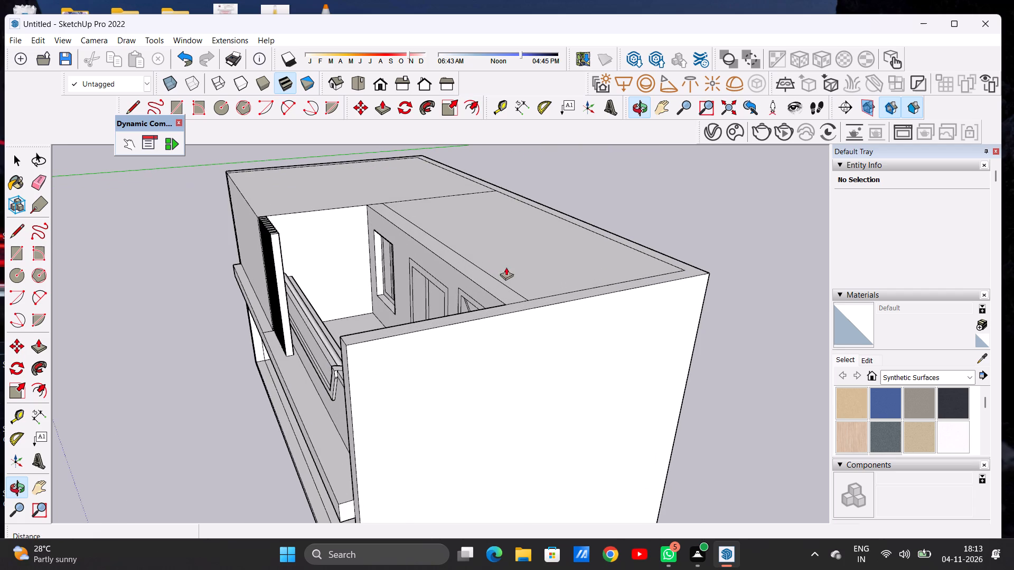
scroll(529, 281, "up", 2)
left_click(529, 281)
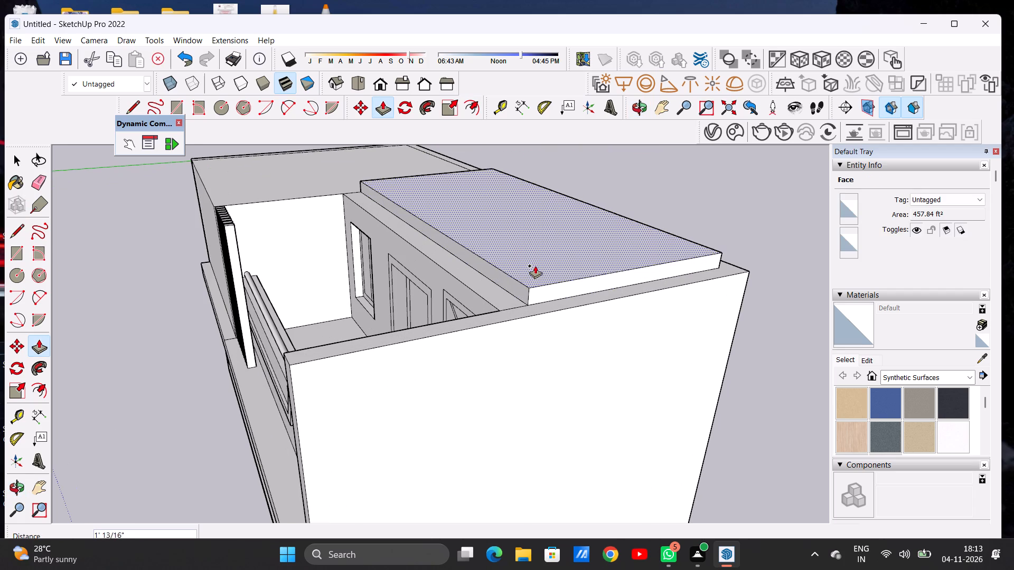
left_click(537, 262)
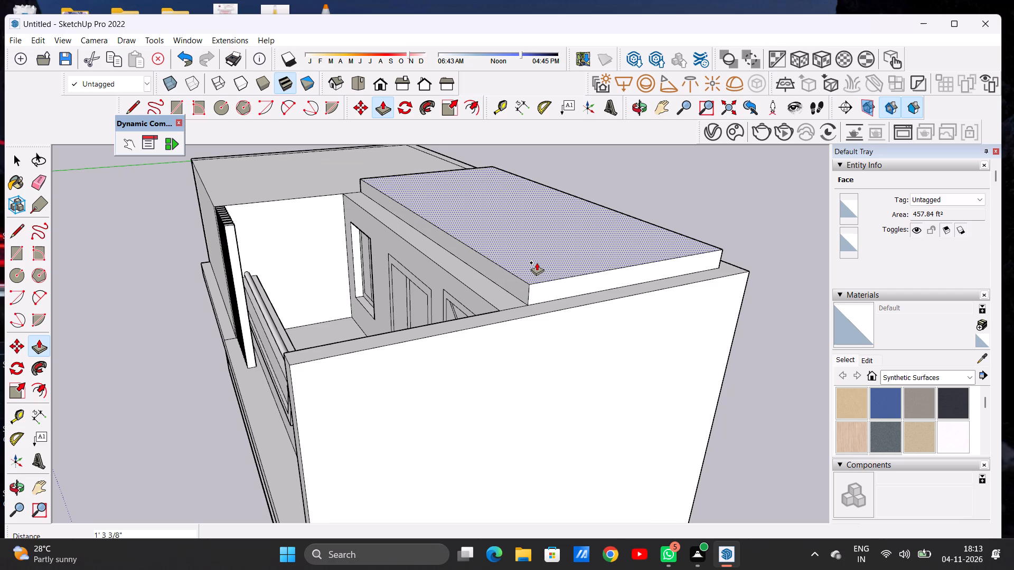
key("space")
Push/Pull the roof slab's front face out about 13' 10 1/4" over the balcony to the side wall's front edge.
type("P")
scroll(523, 284, "up", 8)
left_click(525, 288)
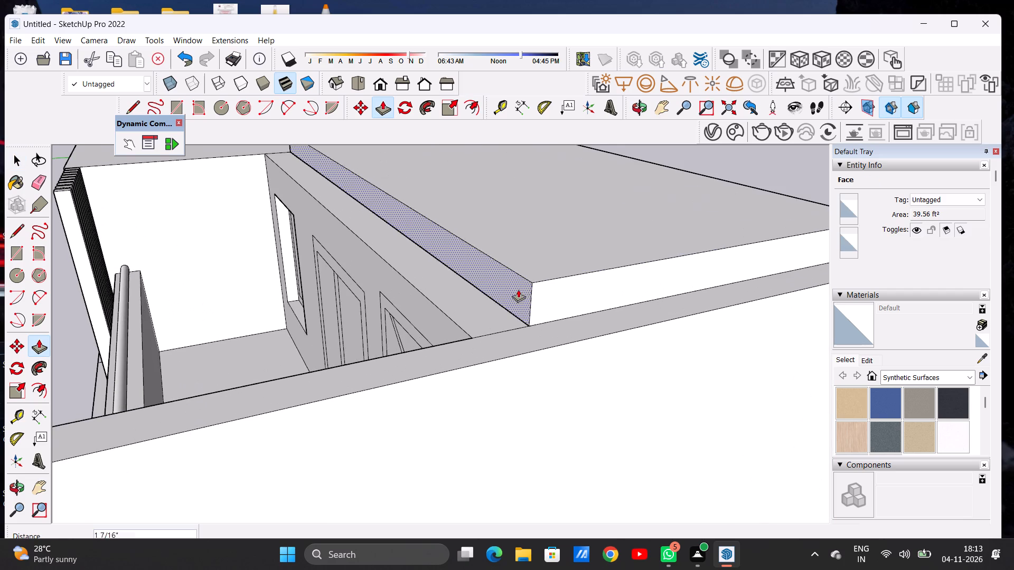
scroll(559, 282, "down", 15)
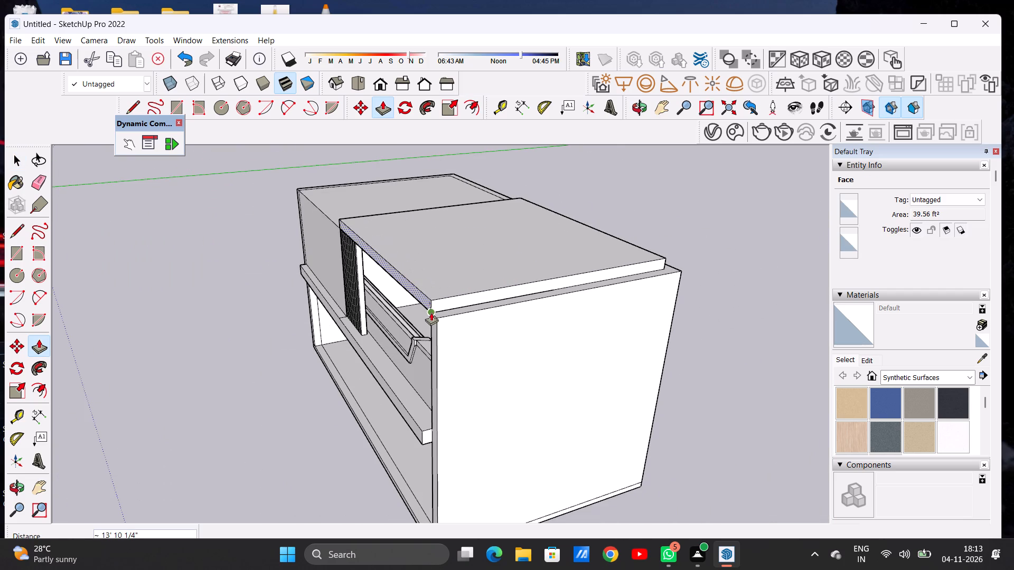
scroll(431, 312, "up", 13)
left_click(431, 315)
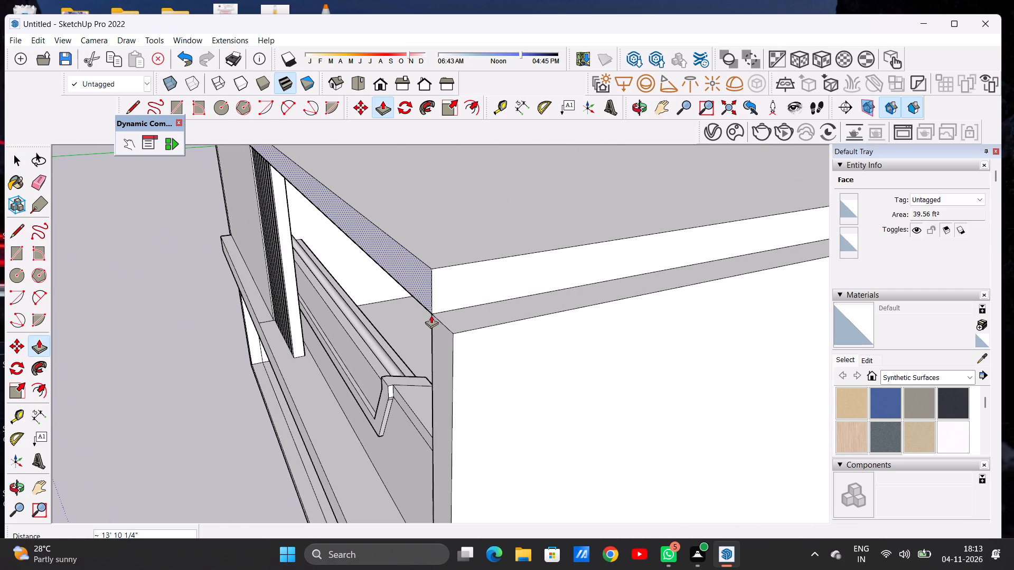
key("space")
Examine the building's front with the roof slab over the balcony and posts.
type("O")
scroll(450, 284, "down", 13)
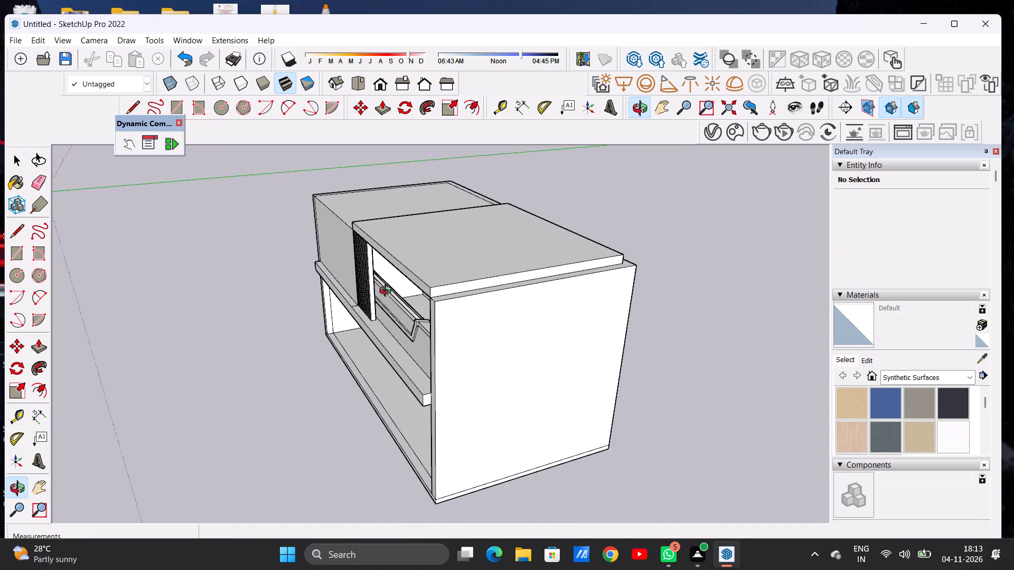
left_click_drag(383, 295, 491, 275)
left_click_drag(404, 278, 492, 269)
left_click_drag(407, 273, 483, 260)
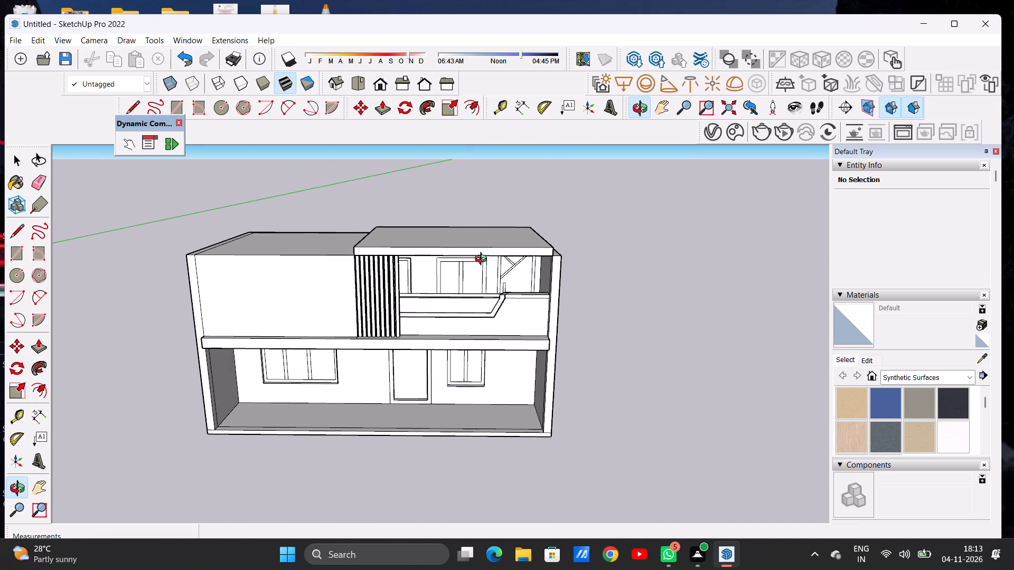
key("space")
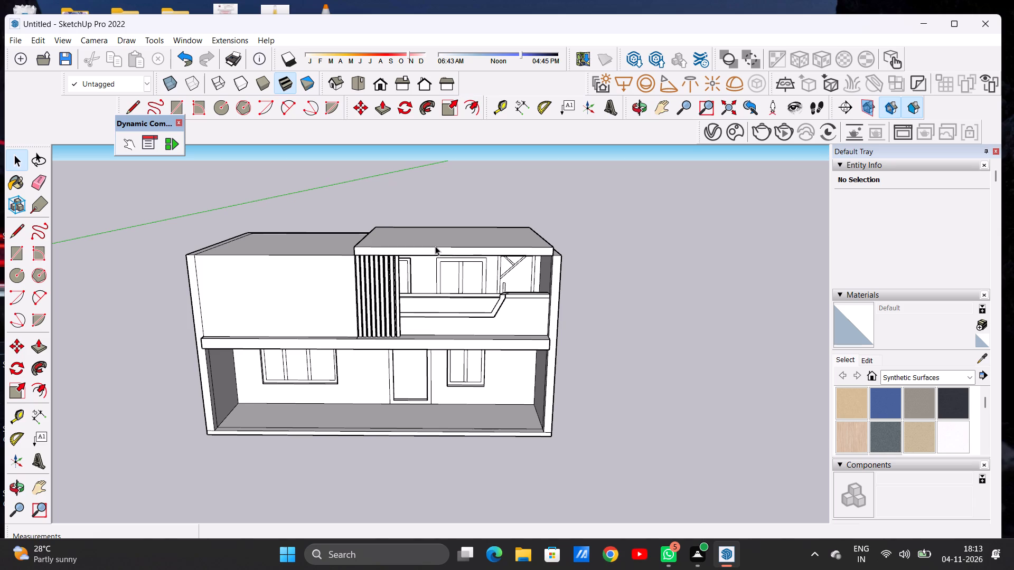
scroll(456, 326, "down", 9)
scroll(439, 307, "up", 4)
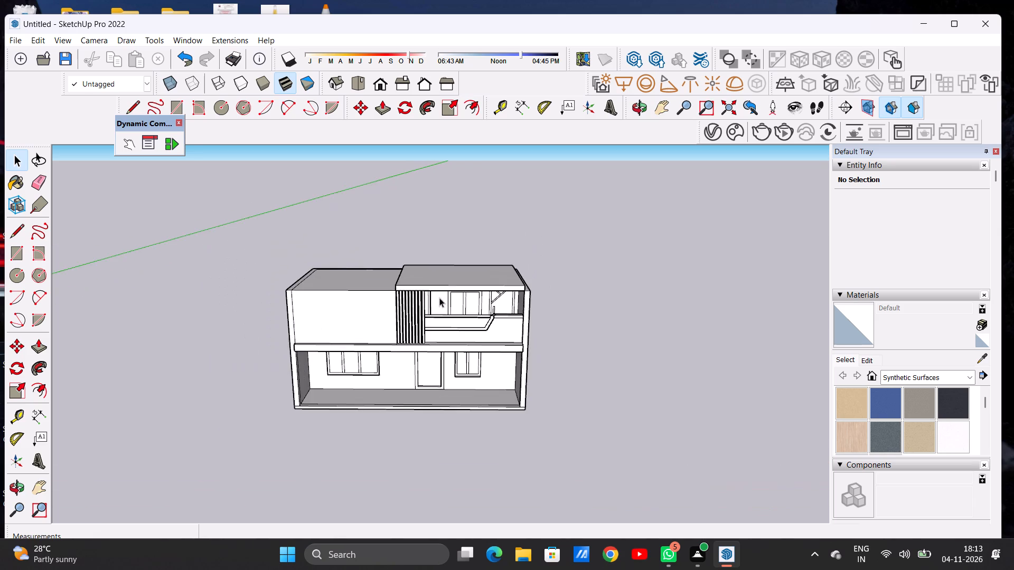
Examine the building's front and side, including the roof slab, posts and balcony beneath it.
scroll(430, 280, "up", 8)
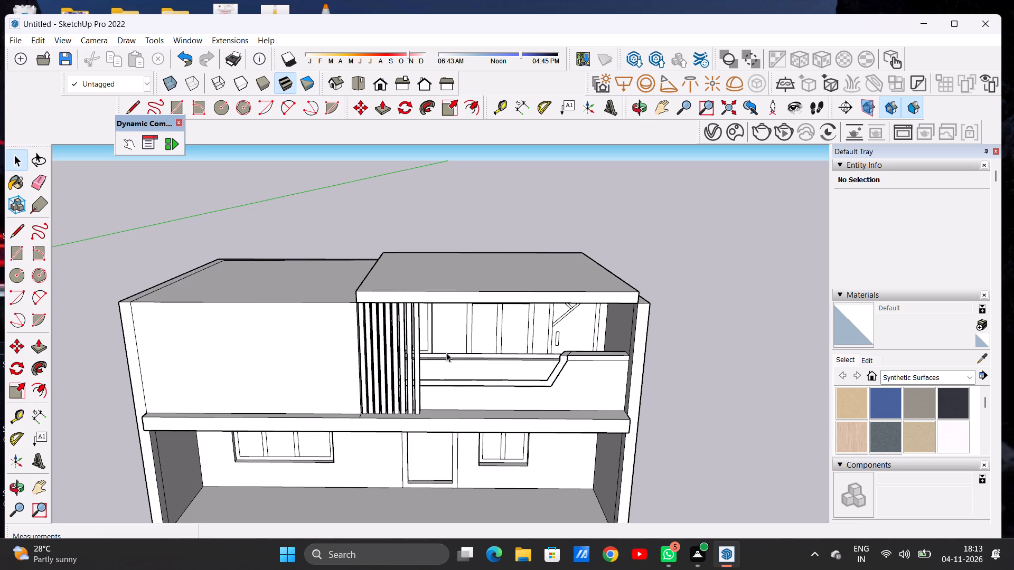
key("o")
scroll(377, 352, "down", 6)
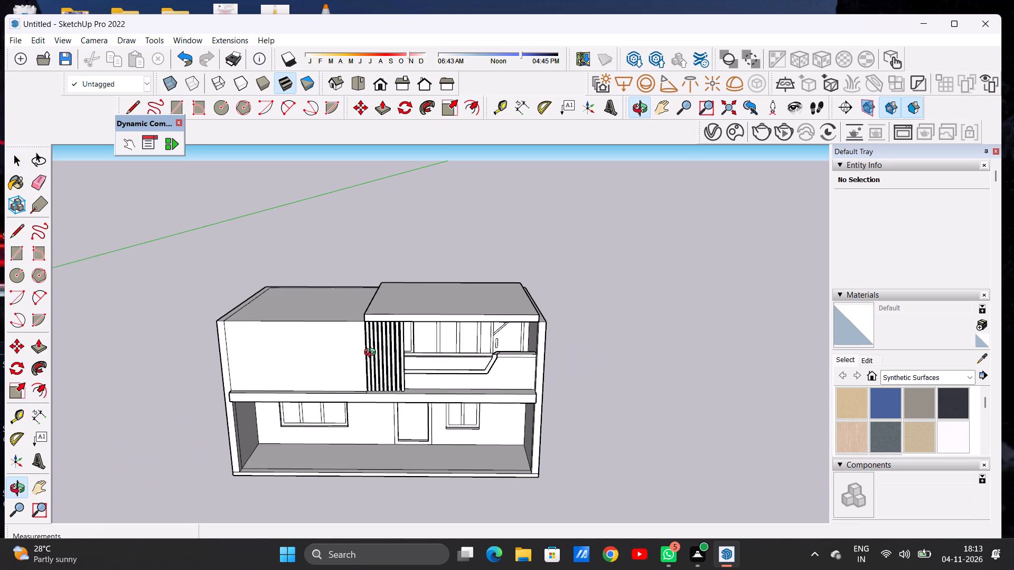
left_click_drag(373, 355, 382, 346)
left_click_drag(379, 349, 383, 341)
scroll(422, 371, "down", 2)
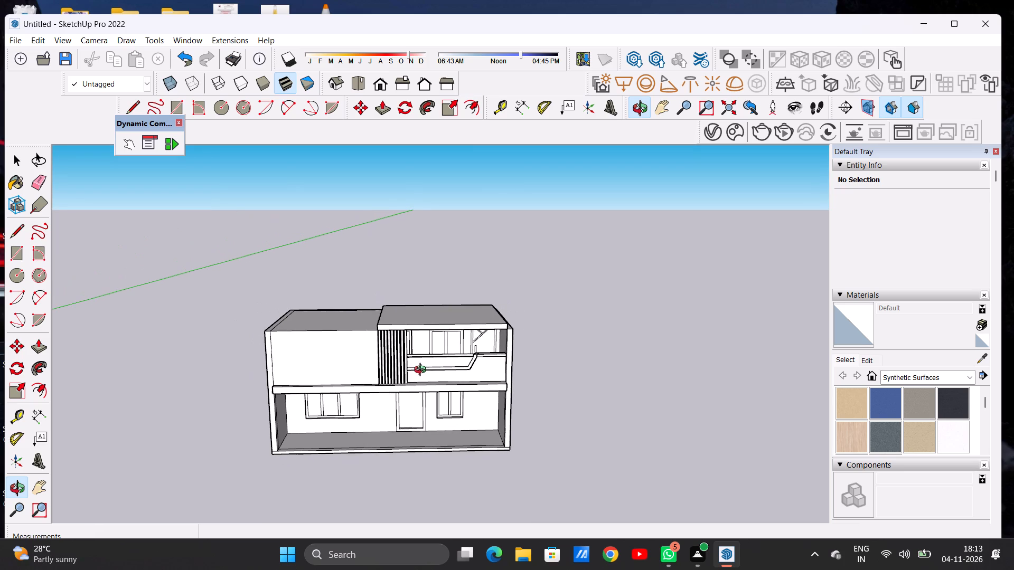
scroll(444, 373, "up", 3)
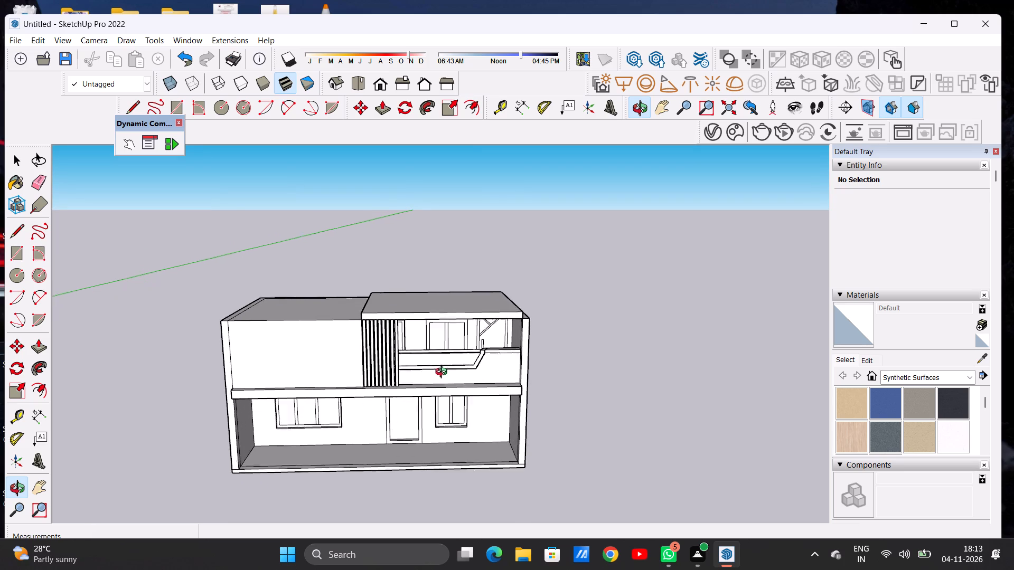
scroll(444, 373, "up", 1)
scroll(444, 373, "down", 1)
scroll(453, 303, "up", 7)
left_click_drag(477, 349, 232, 335)
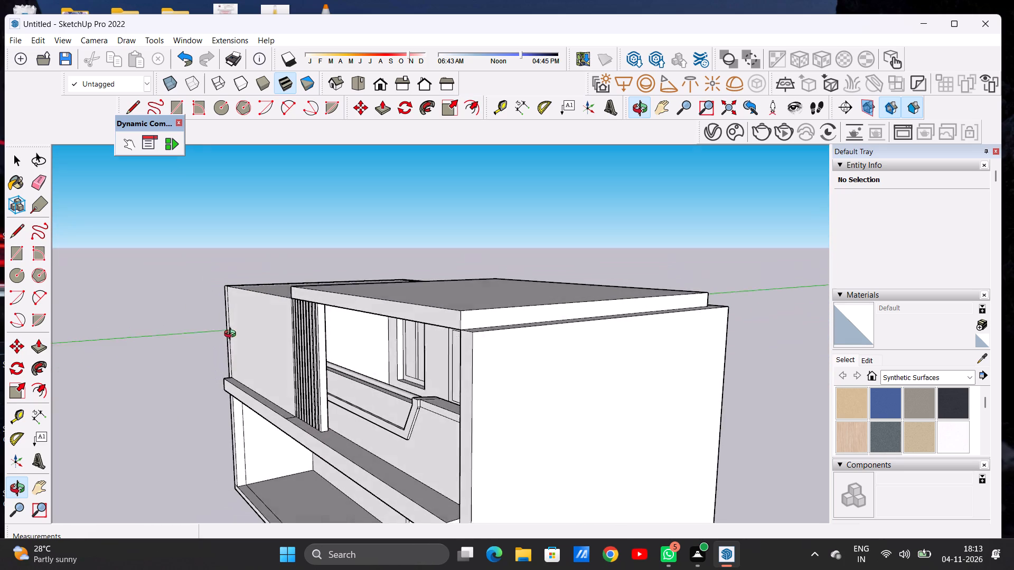
left_click_drag(232, 335, 231, 341)
scroll(286, 313, "up", 5)
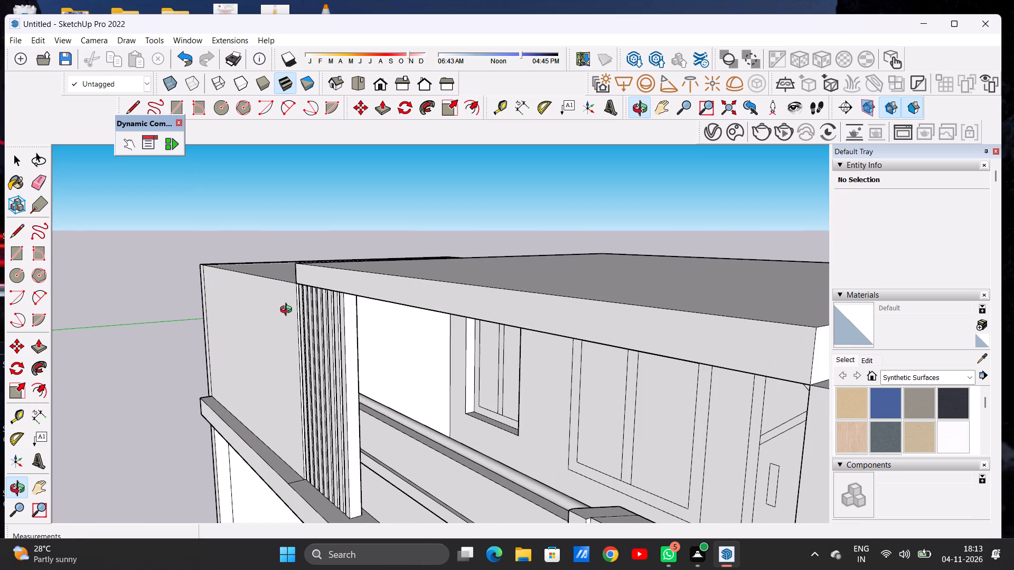
scroll(304, 303, "up", 5)
left_click_drag(350, 315, 397, 313)
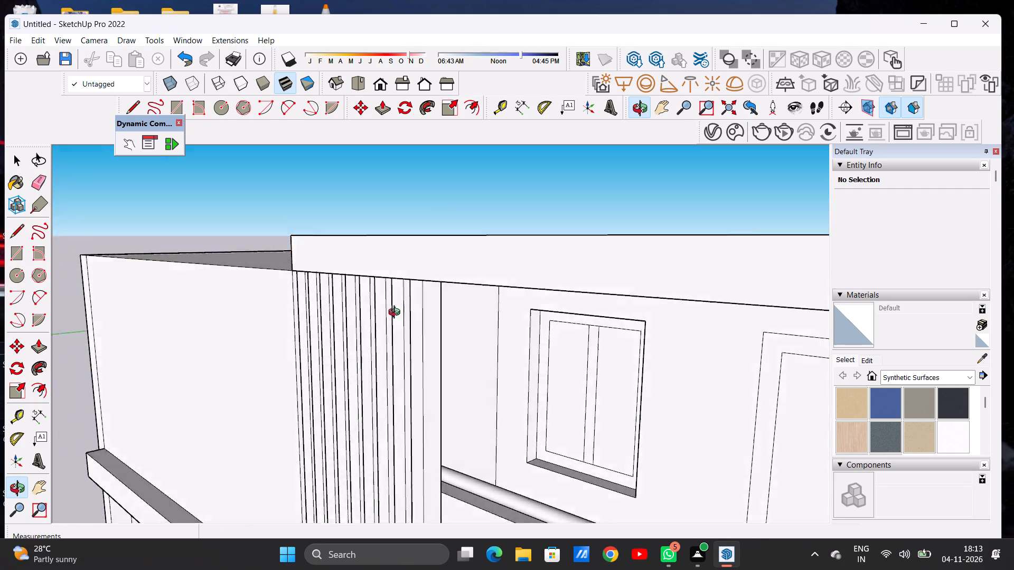
left_click_drag(397, 313, 380, 338)
scroll(364, 343, "down", 8)
scroll(363, 338, "up", 1)
scroll(356, 311, "down", 12)
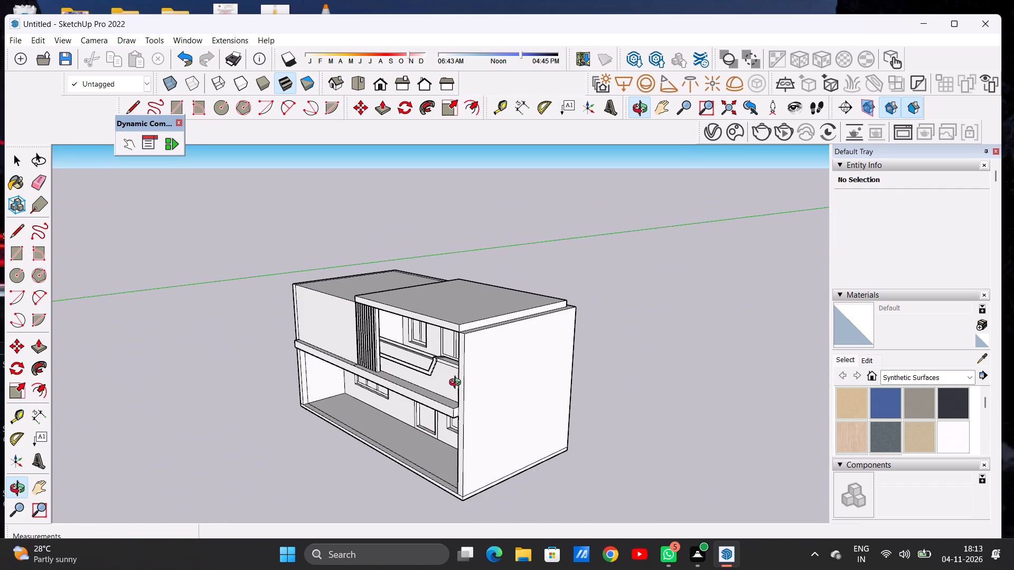
left_click_drag(452, 385, 407, 411)
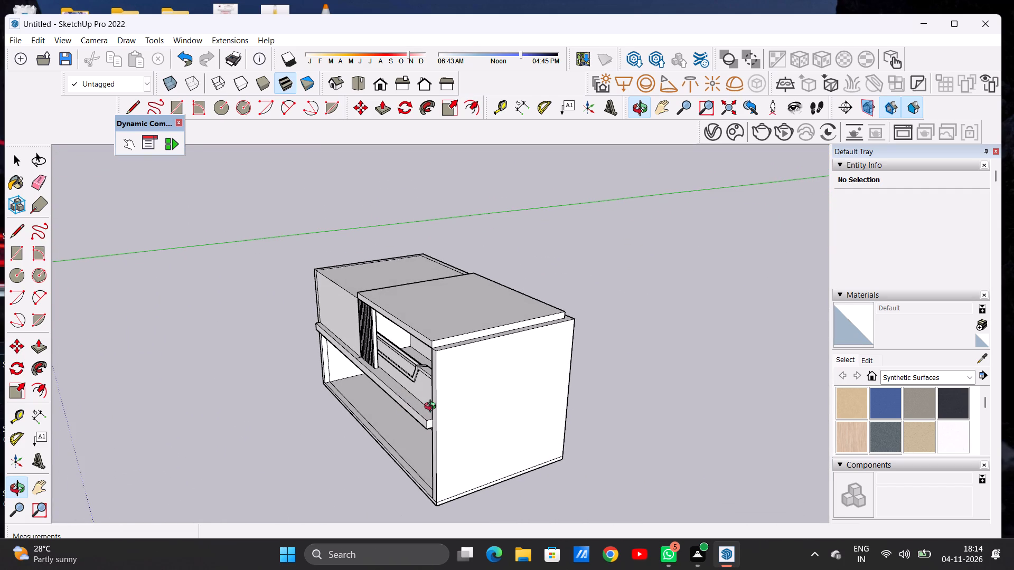
scroll(432, 358, "up", 9)
scroll(429, 342, "down", 1)
scroll(429, 342, "up", 2)
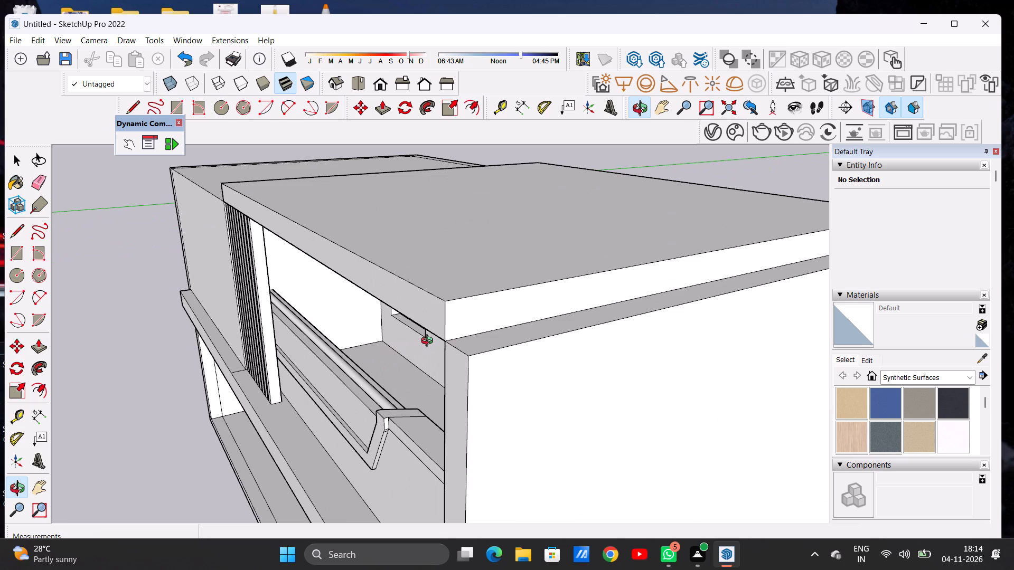
Push/Pull the top face of the side and back walls around the roof up 15'.
scroll(434, 358, "down", 9)
left_click_drag(384, 349, 534, 386)
left_click_drag(504, 364, 514, 378)
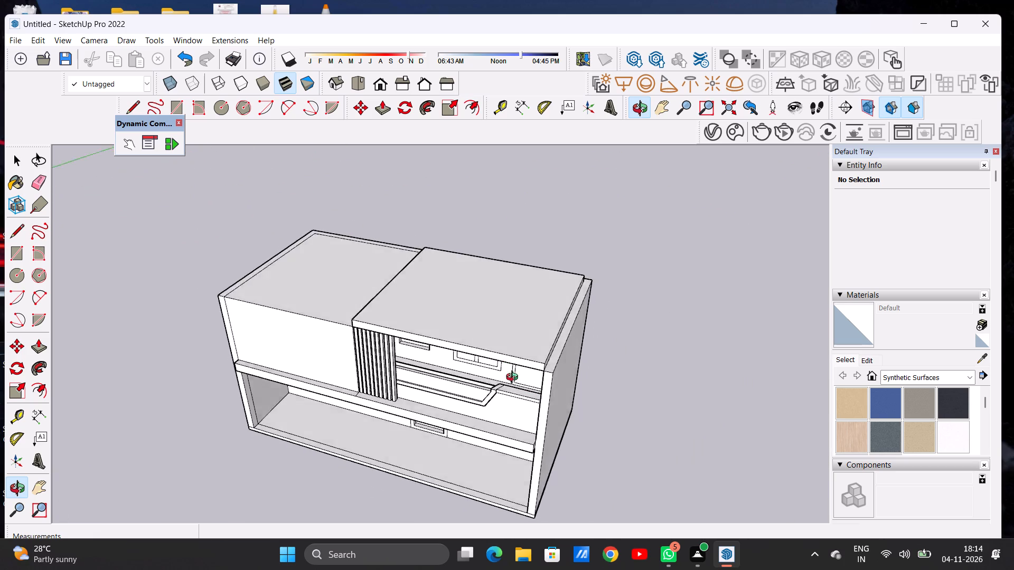
left_click_drag(514, 378, 582, 349)
scroll(584, 339, "up", 2)
scroll(584, 339, "down", 1)
scroll(584, 339, "up", 1)
key("p")
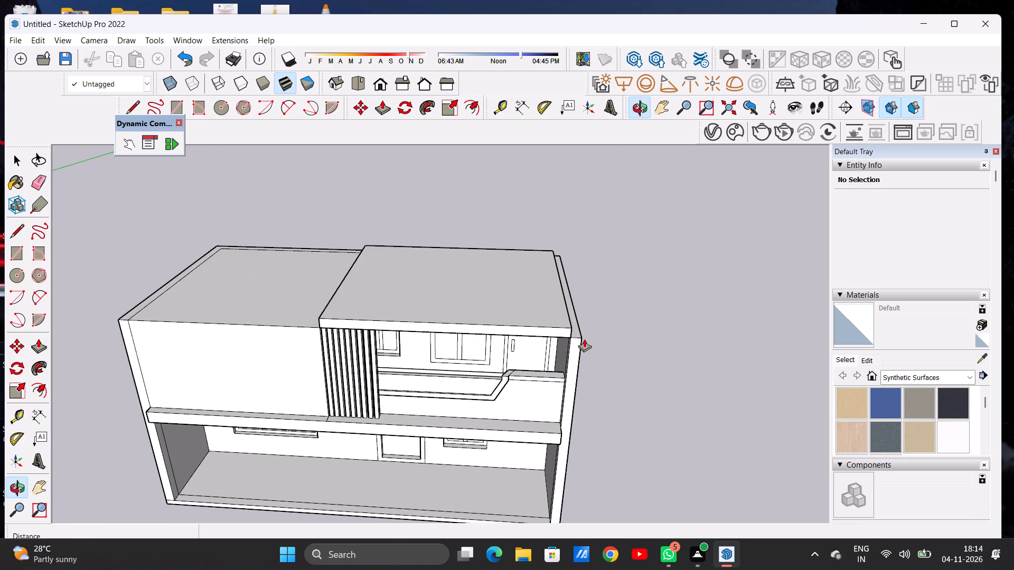
scroll(587, 319, "up", 5)
scroll(578, 330, "down", 1)
scroll(578, 331, "up", 1)
scroll(577, 335, "down", 1)
scroll(577, 336, "up", 4)
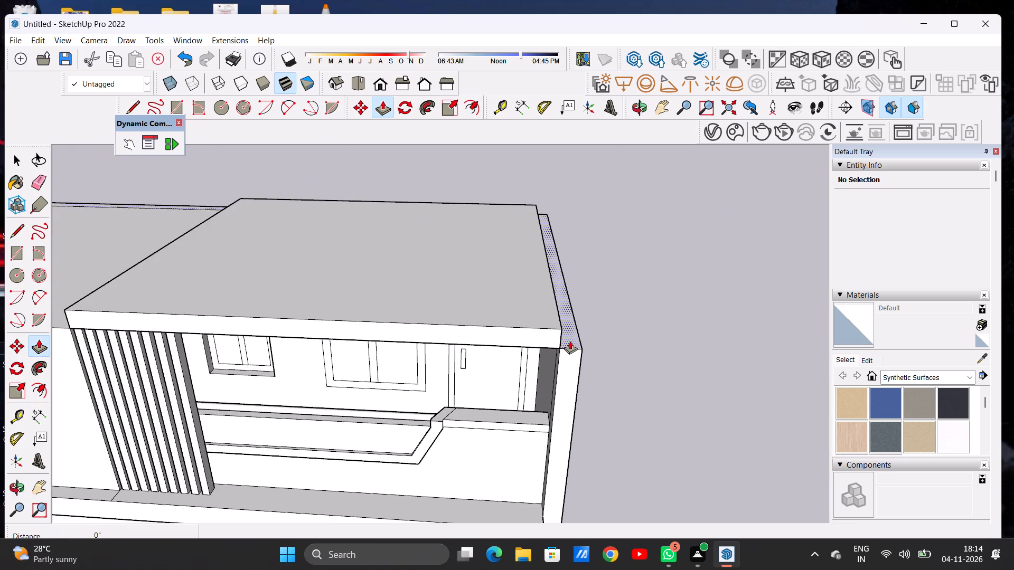
left_click(570, 341)
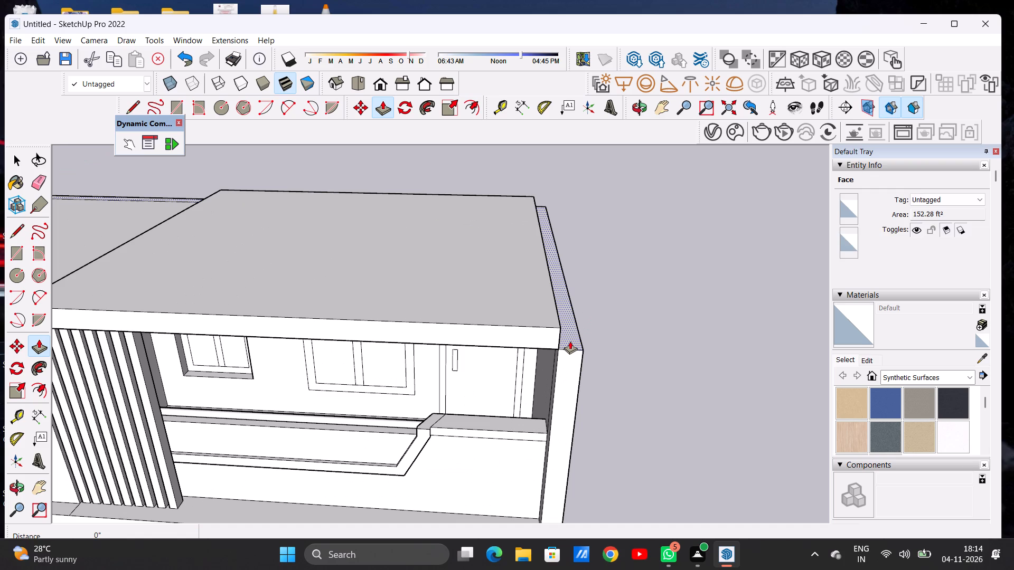
scroll(237, 533, "down", 9)
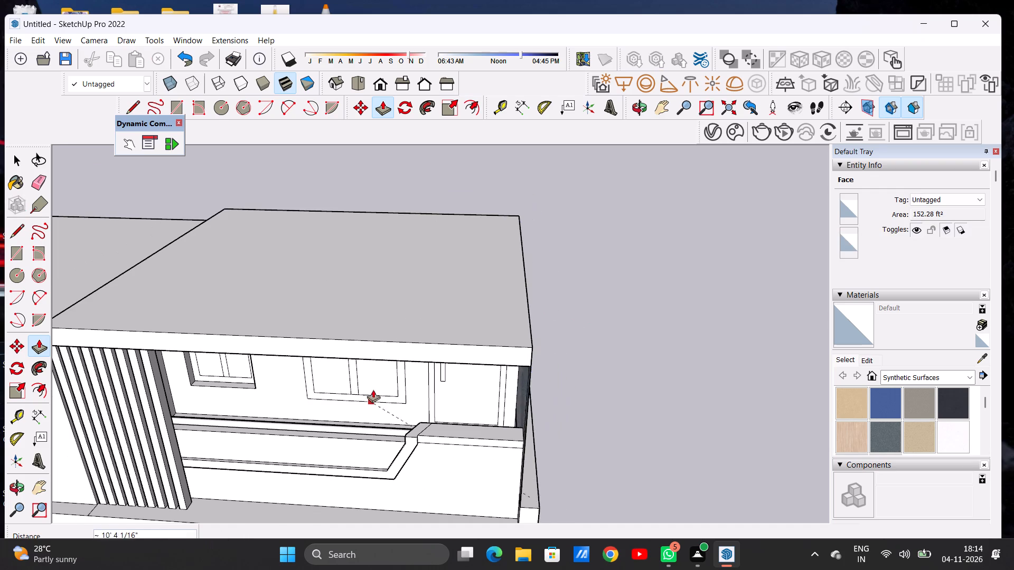
scroll(532, 292, "down", 12)
scroll(528, 255, "up", 6)
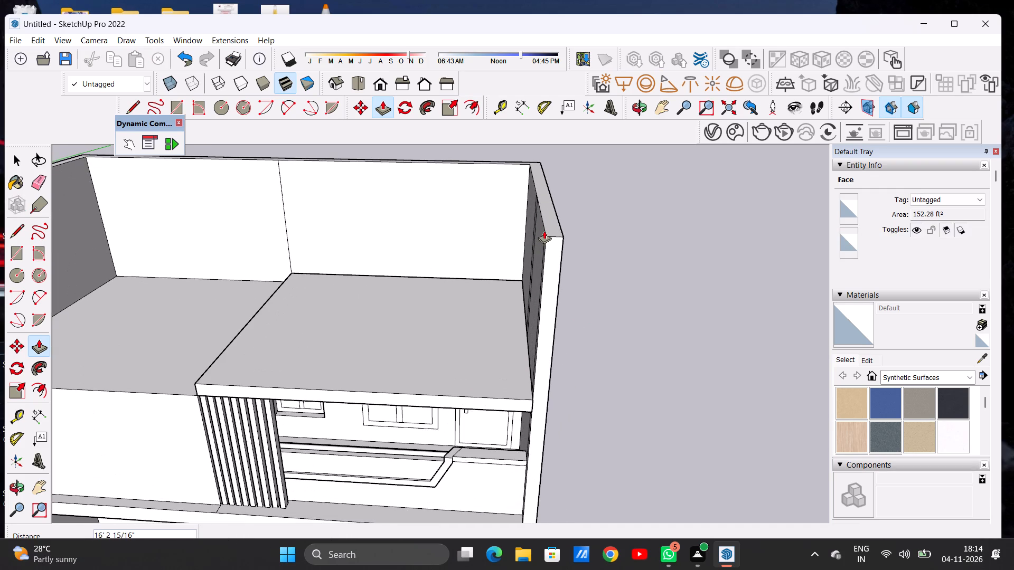
key("1")
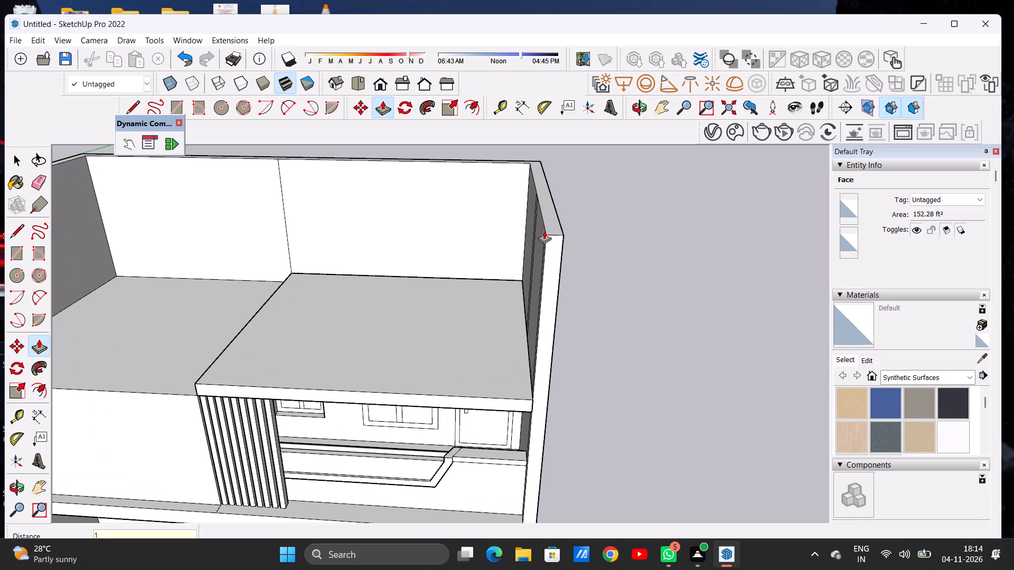
type("5'")
key("Return")
key("space")
Erase the two closely spaced vertical lines midway along the inner face of the raised side wall opposite the balcony.
key("o")
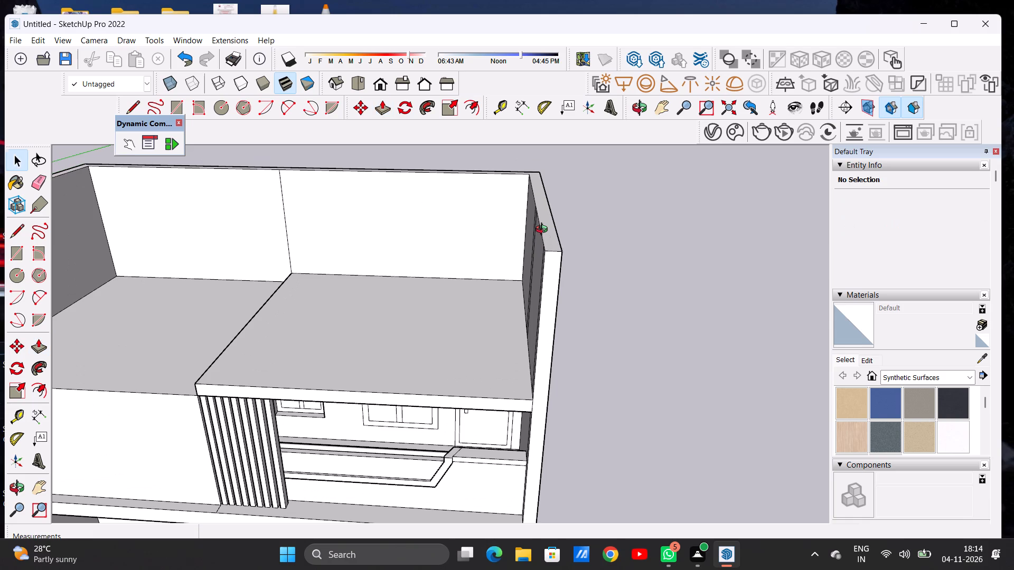
scroll(504, 391, "down", 5)
scroll(513, 374, "up", 1)
scroll(513, 374, "down", 11)
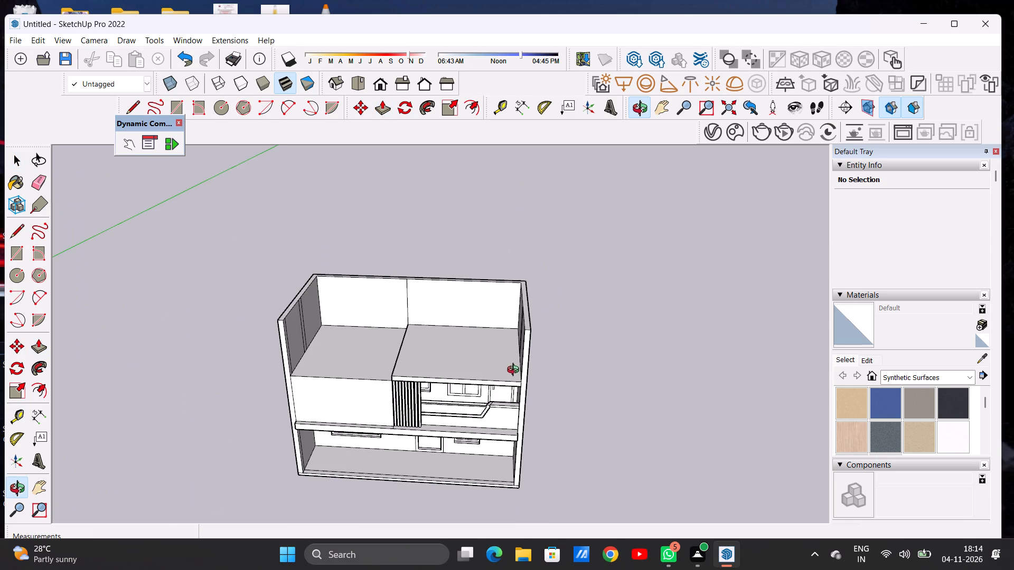
left_click_drag(471, 370, 590, 313)
left_click_drag(467, 357, 358, 420)
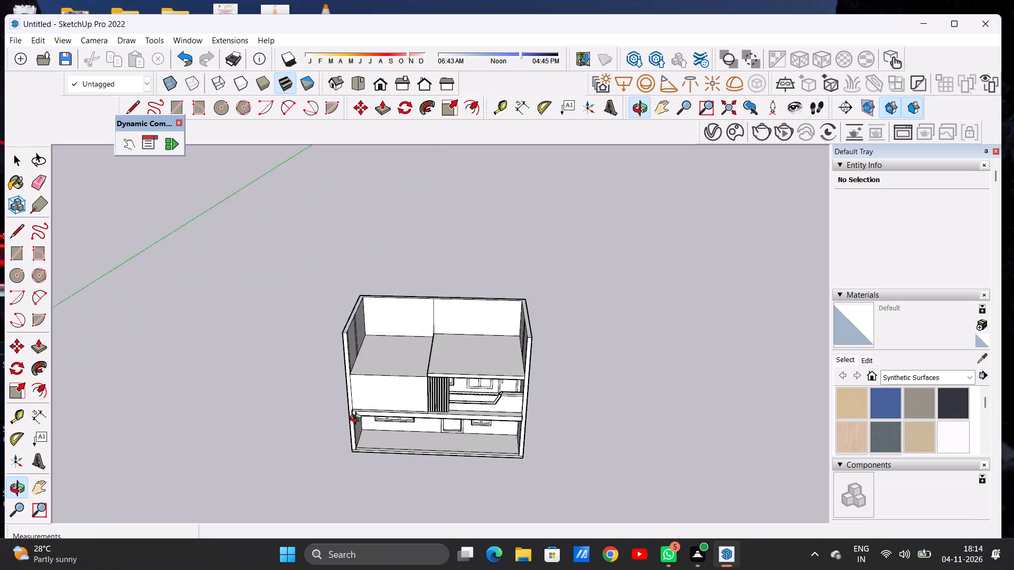
left_click_drag(358, 420, 367, 437)
scroll(414, 323, "up", 4)
scroll(414, 323, "down", 1)
scroll(414, 323, "up", 3)
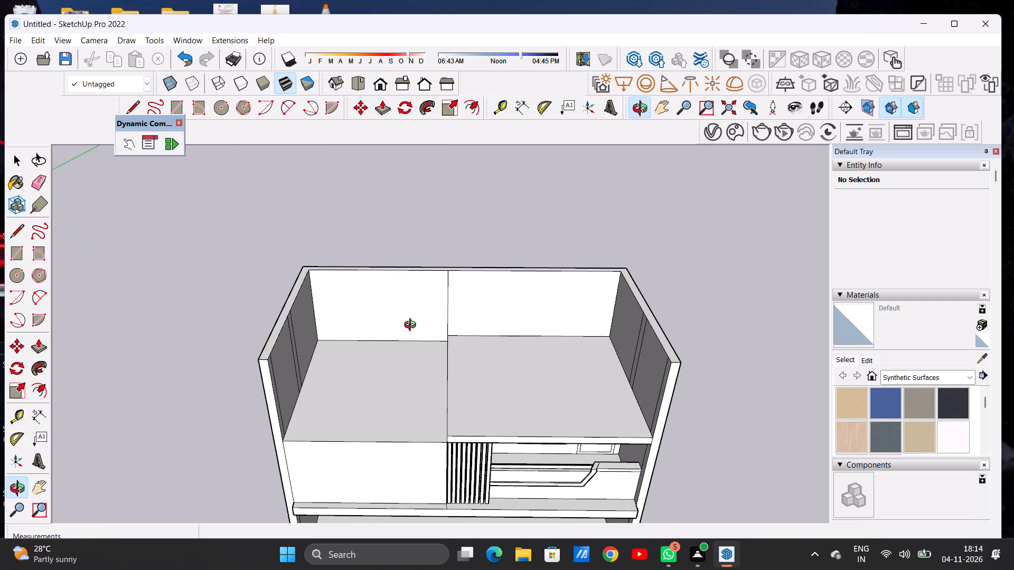
left_click_drag(380, 370, 245, 369)
scroll(306, 283, "up", 8)
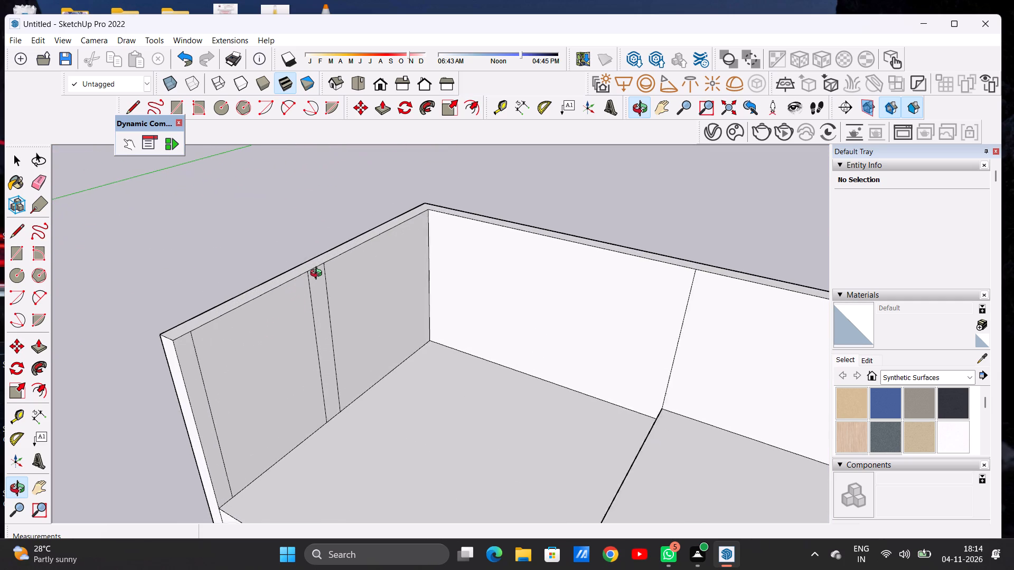
scroll(318, 274, "up", 2)
scroll(318, 274, "down", 1)
scroll(318, 274, "up", 3)
key("e")
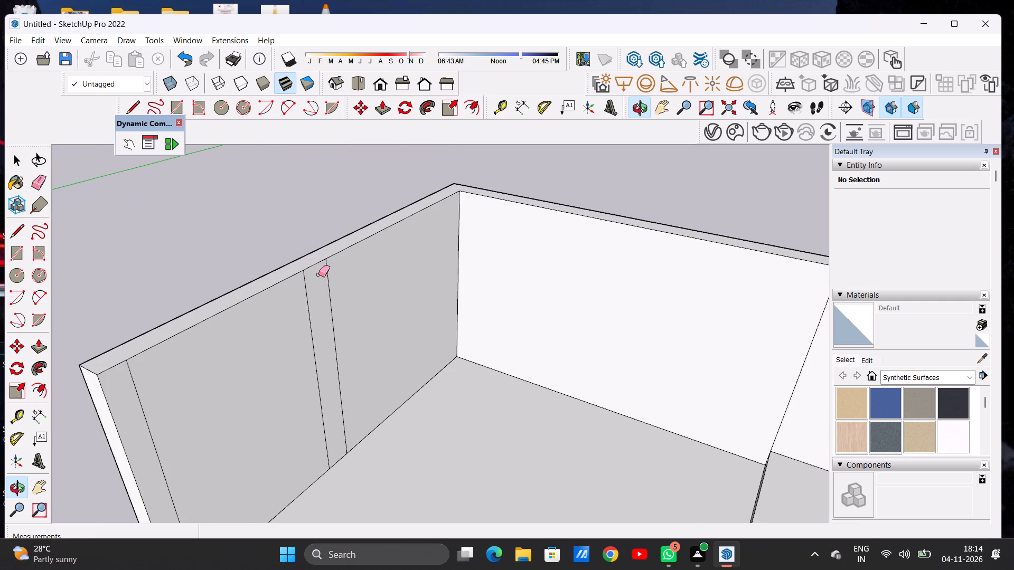
left_click_drag(332, 272, 325, 283)
left_click_drag(306, 306, 301, 315)
left_click_drag(301, 315, 311, 325)
key("space")
Examine the raised top-storey walls and the roof surfaces between them from the front and above.
type("O")
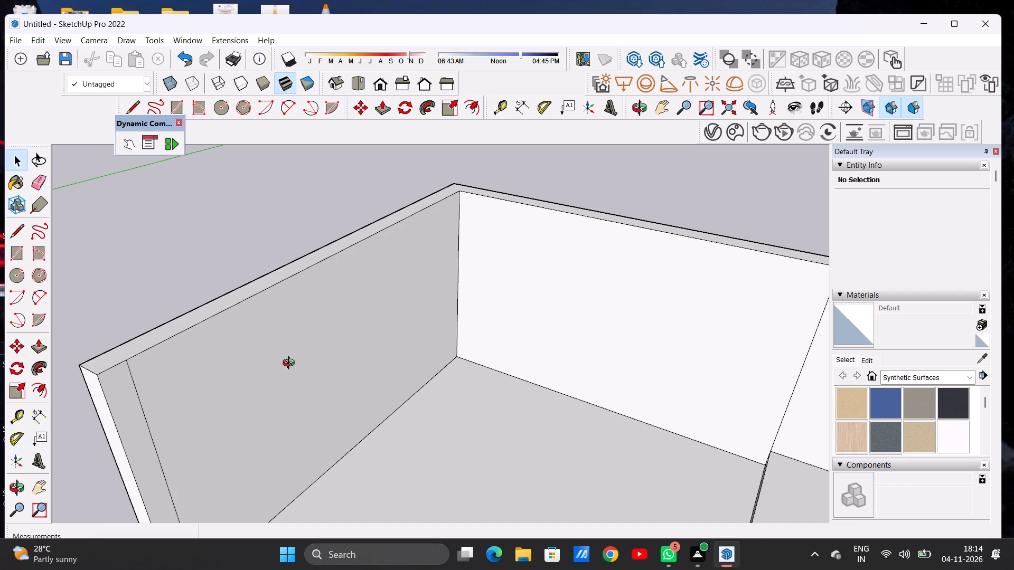
scroll(267, 366, "down", 18)
left_click_drag(285, 394, 436, 305)
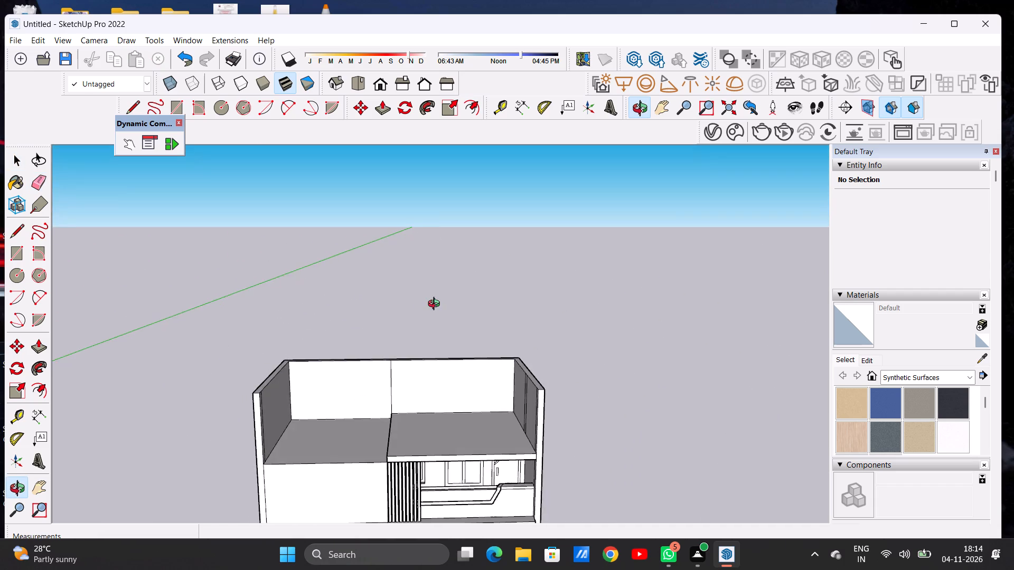
left_click_drag(436, 305, 420, 308)
scroll(477, 426, "down", 8)
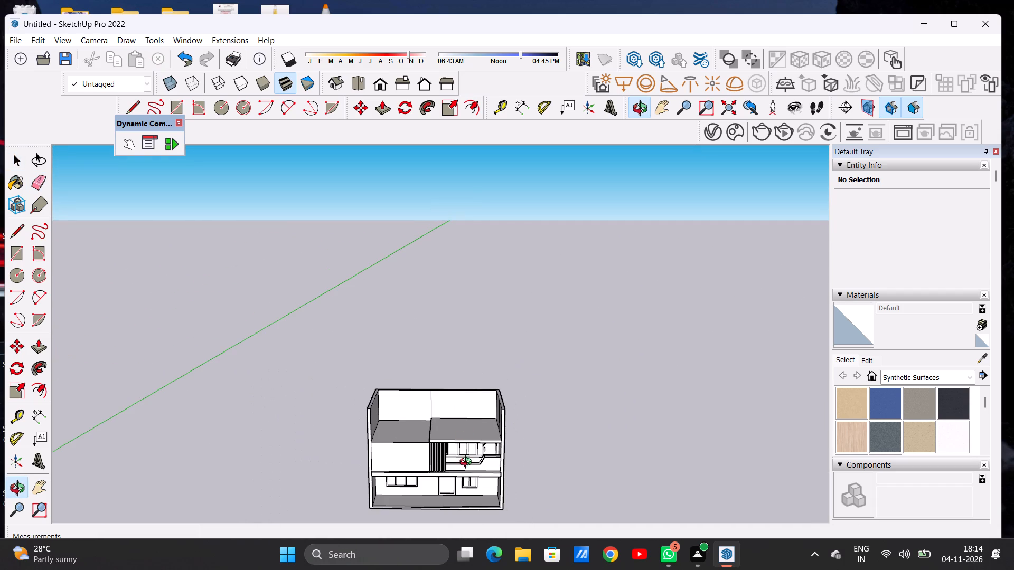
left_click_drag(468, 463, 456, 414)
scroll(482, 446, "up", 7)
scroll(476, 411, "down", 1)
scroll(476, 411, "up", 5)
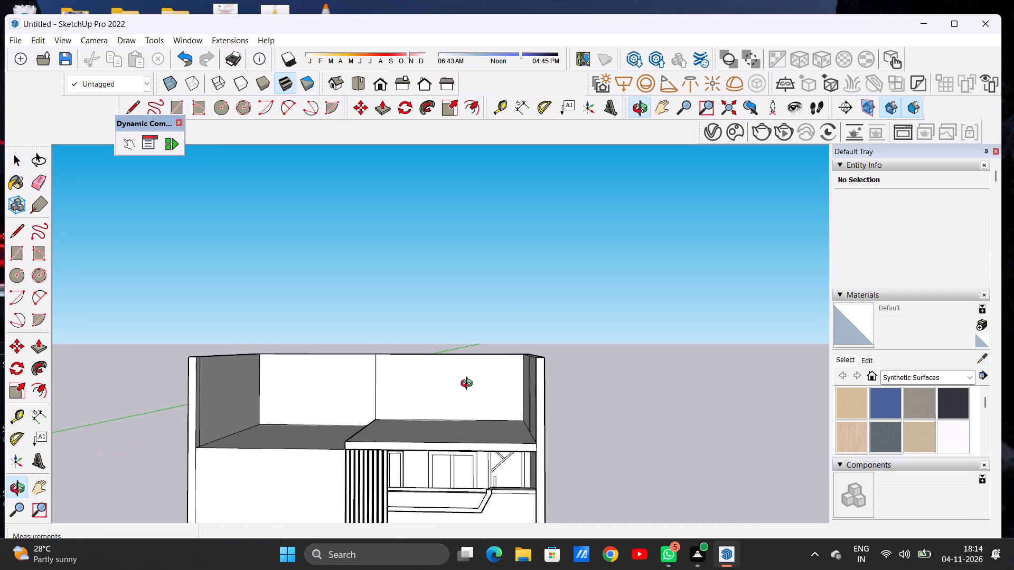
scroll(469, 385, "up", 4)
left_click_drag(469, 385, 483, 489)
scroll(481, 428, "down", 6)
scroll(482, 427, "up", 1)
scroll(482, 427, "down", 2)
left_click_drag(483, 442, 483, 477)
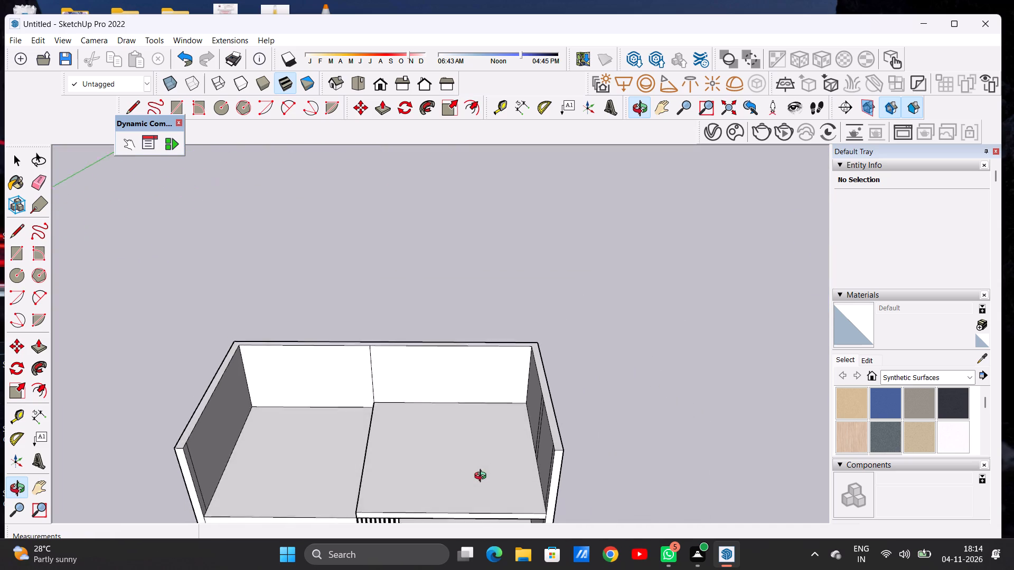
left_click_drag(483, 477, 483, 508)
Draw a line across the balcony-side roof slab from the rear vertical line on the side wall to the slab's opposite edge.
scroll(517, 472, "up", 2)
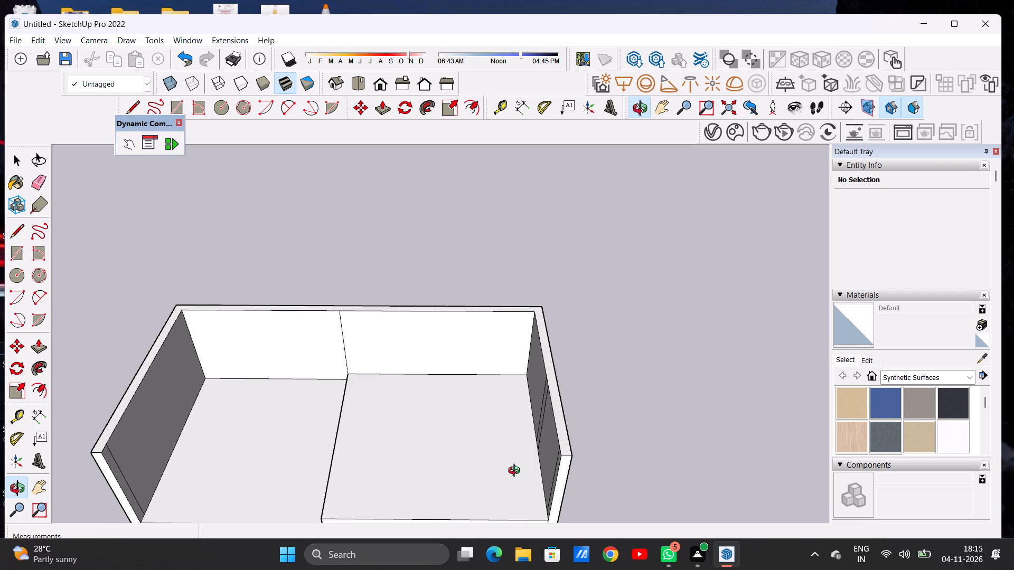
scroll(517, 472, "up", 1)
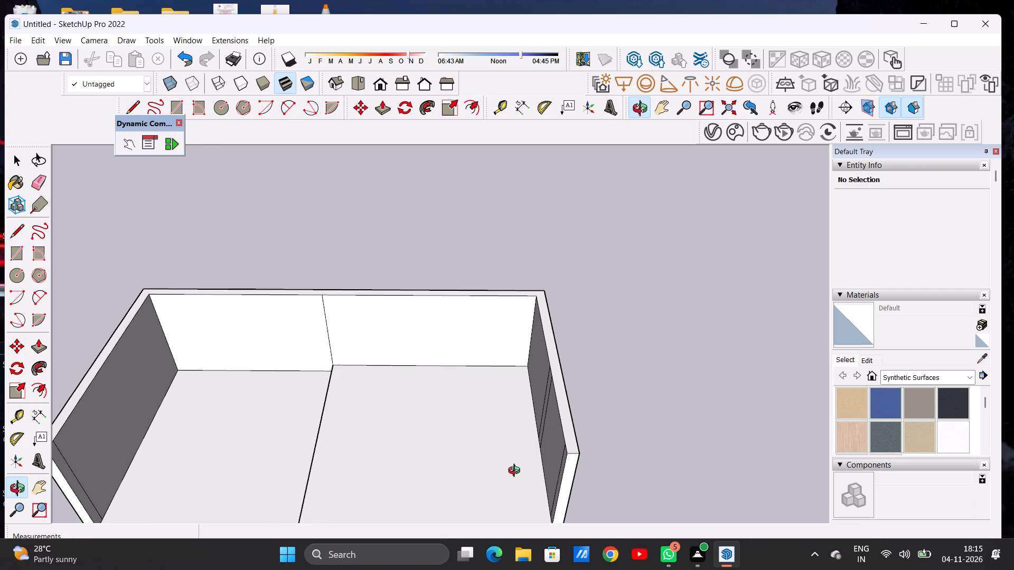
key("l")
scroll(538, 422, "up", 6)
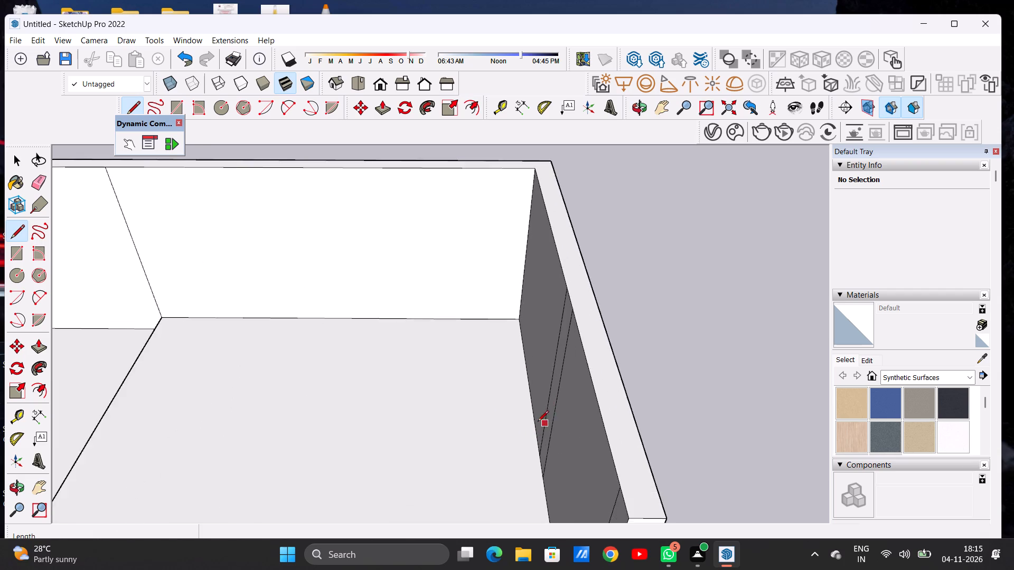
scroll(538, 422, "up", 6)
left_click(537, 478)
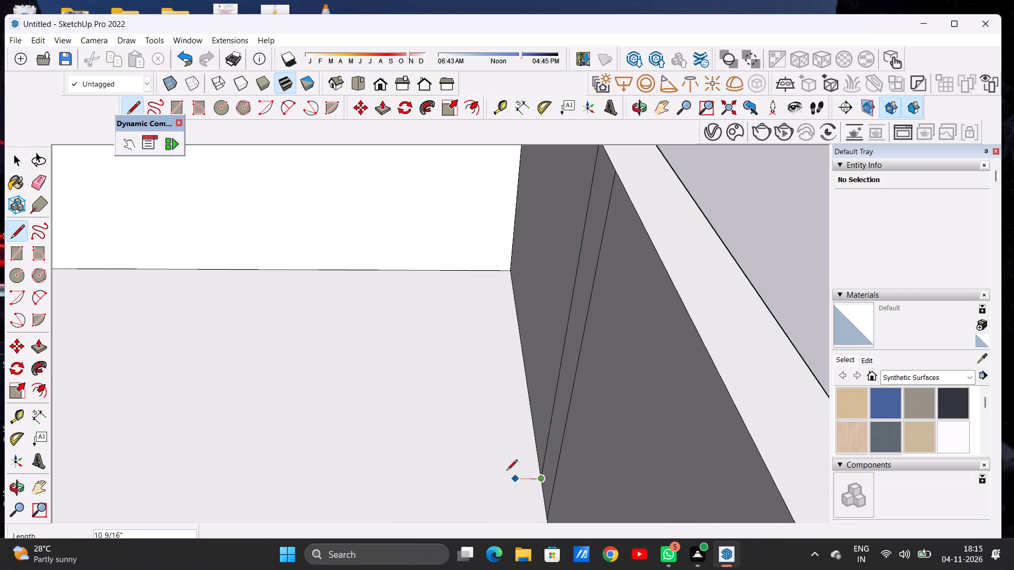
scroll(555, 445, "down", 14)
scroll(345, 442, "up", 2)
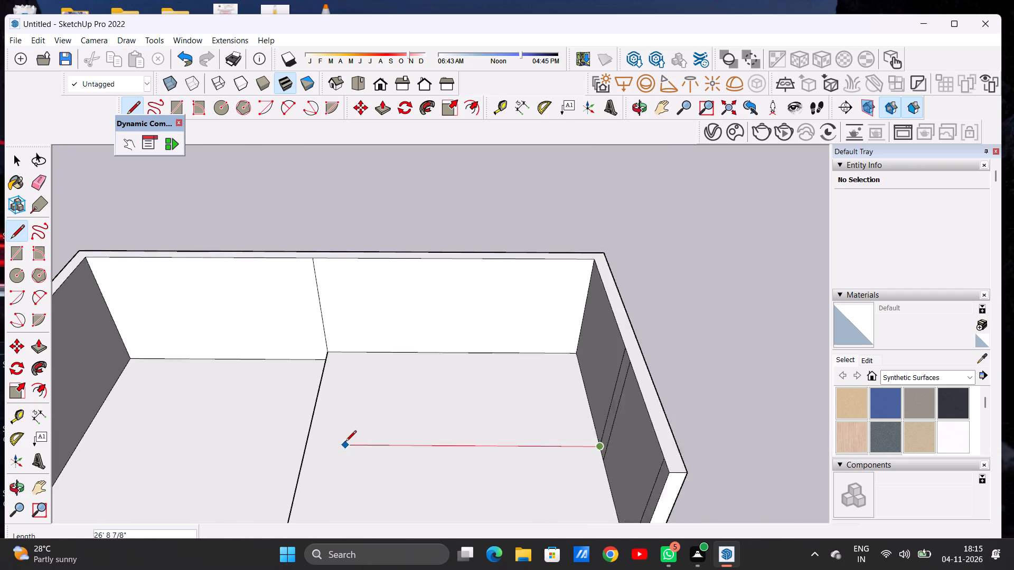
scroll(345, 442, "up", 2)
left_click(295, 446)
scroll(465, 412, "down", 7)
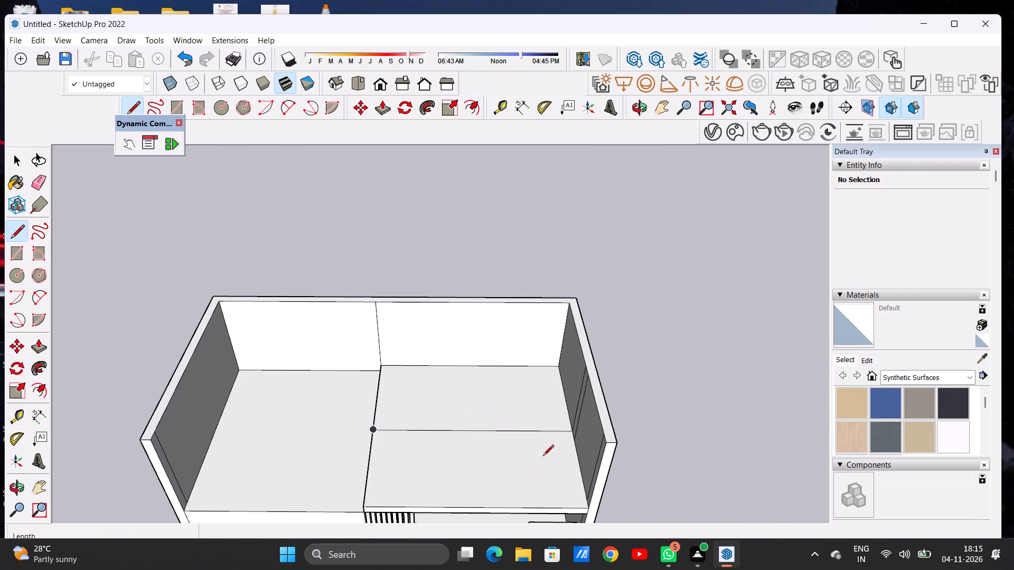
Draw a second line about 30' 10 1/2" long across the balcony-side roof slab, parallel to the first, from the side wall's front vertical line.
scroll(551, 480, "up", 3)
scroll(551, 480, "down", 1)
scroll(551, 480, "up", 5)
left_click(594, 403)
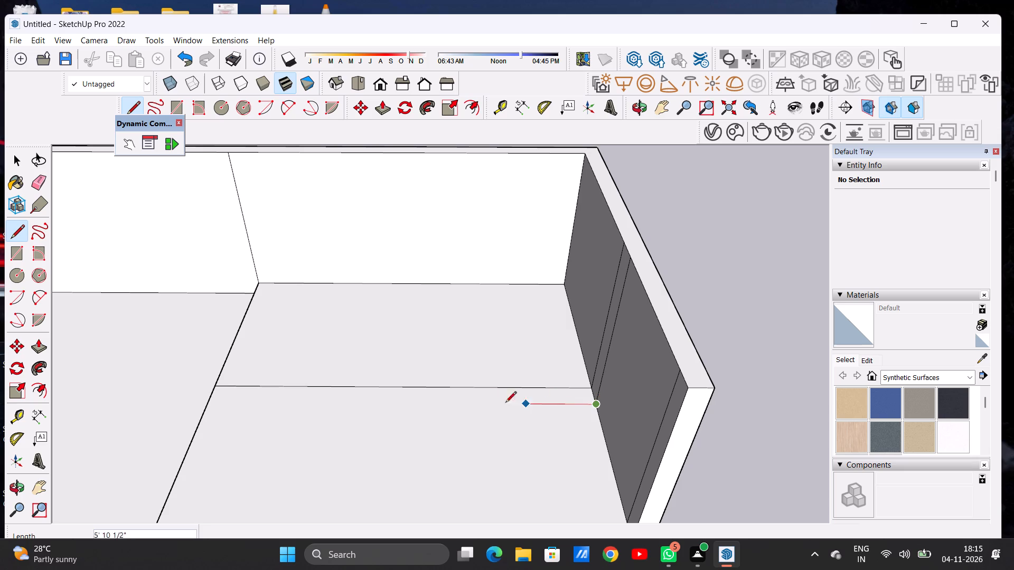
left_click(206, 401)
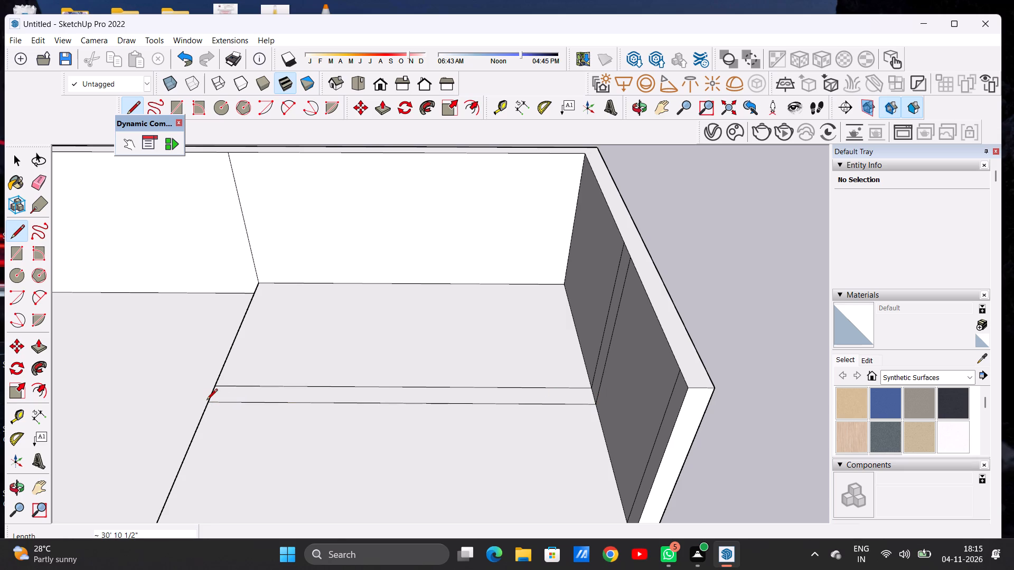
key("space")
Push/Pull the narrow strip between the two lines on the balcony-side roof slab up to the top of the side wall.
type("O")
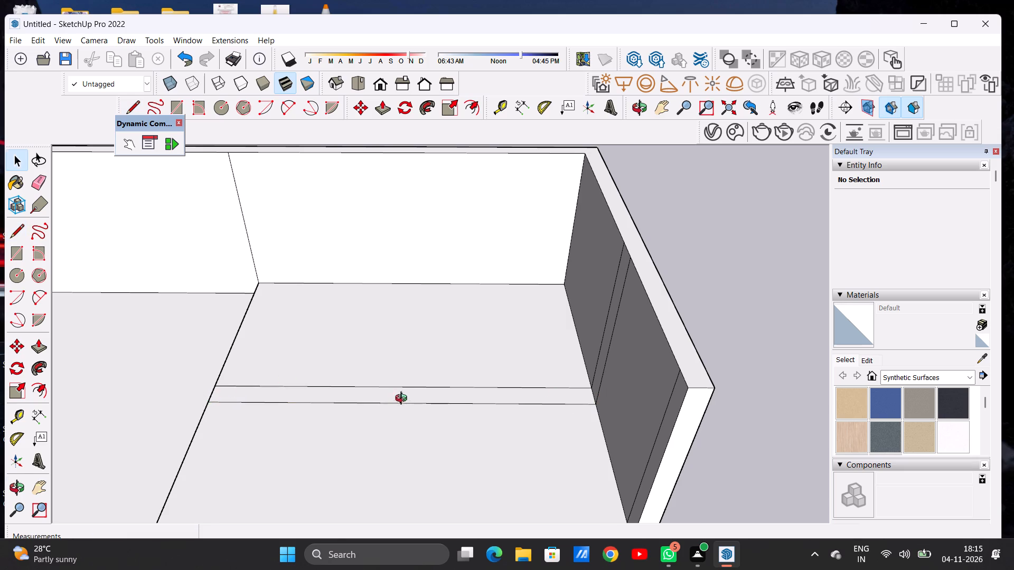
scroll(432, 395, "down", 15)
left_click_drag(501, 394, 493, 321)
left_click_drag(448, 373, 450, 369)
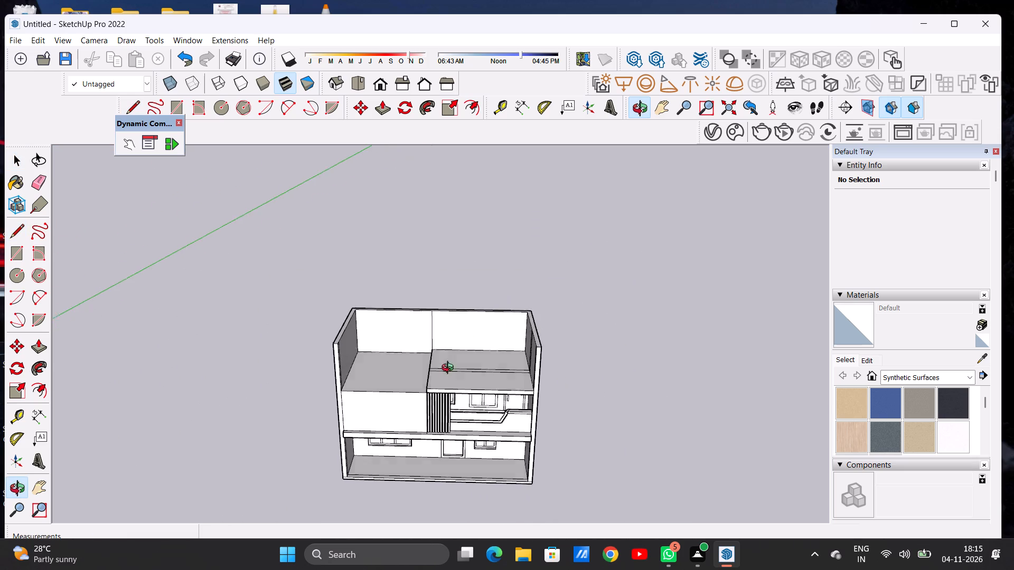
left_click_drag(450, 369, 450, 329)
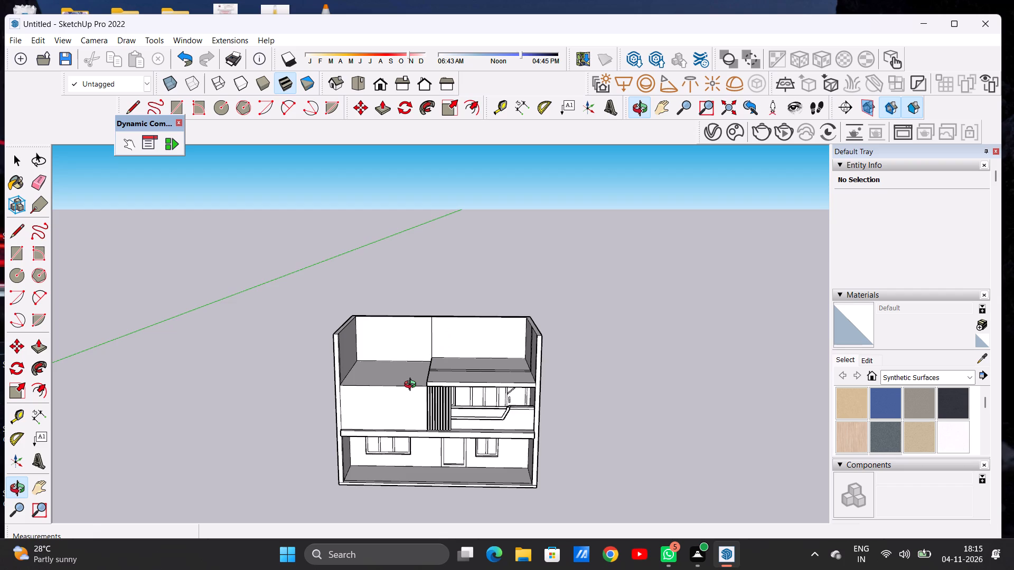
scroll(412, 386, "up", 7)
left_click_drag(483, 363, 464, 437)
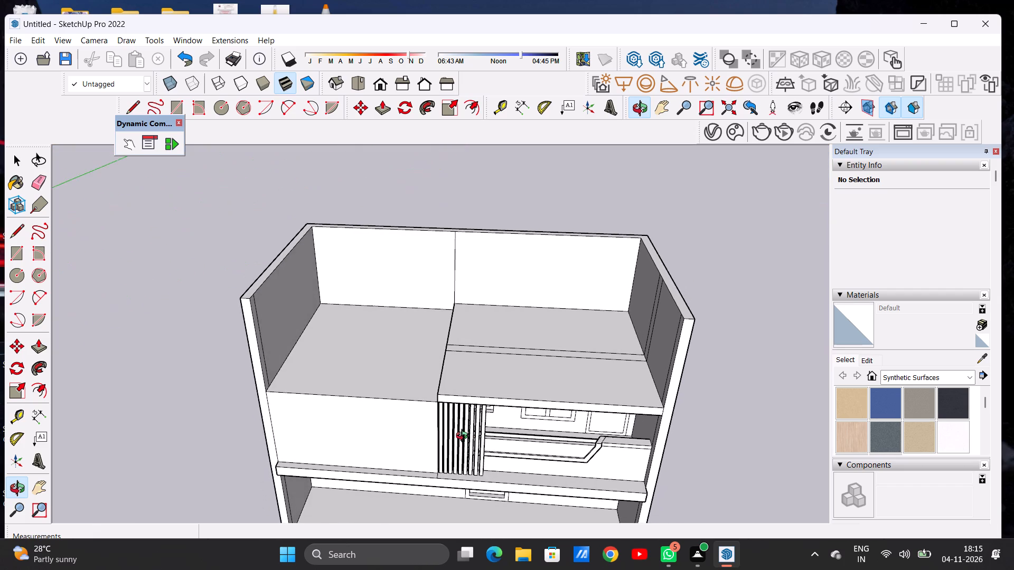
left_click_drag(464, 437, 465, 436)
scroll(640, 337, "up", 6)
key("p")
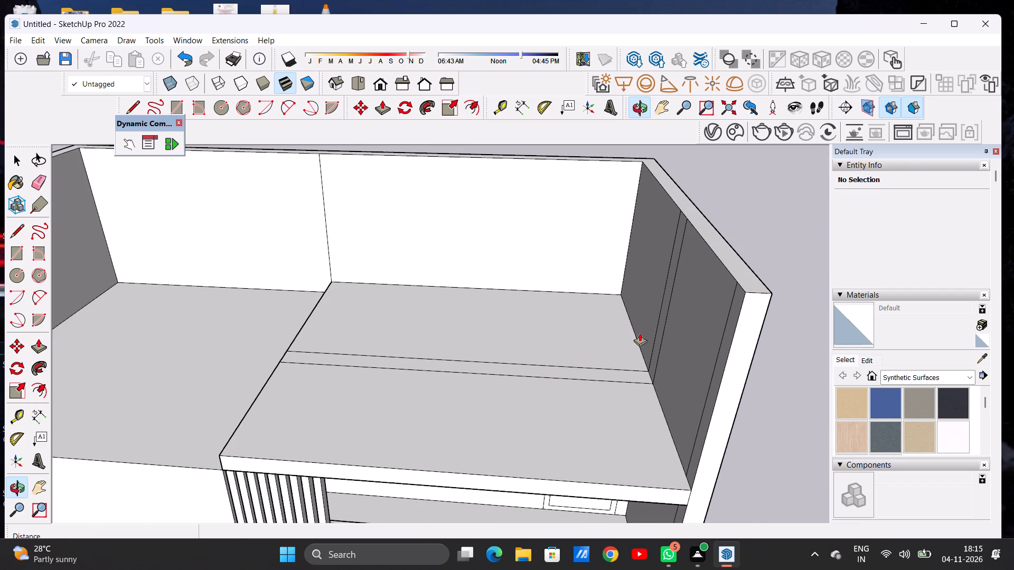
scroll(646, 375, "up", 4)
scroll(646, 375, "down", 1)
scroll(646, 375, "up", 1)
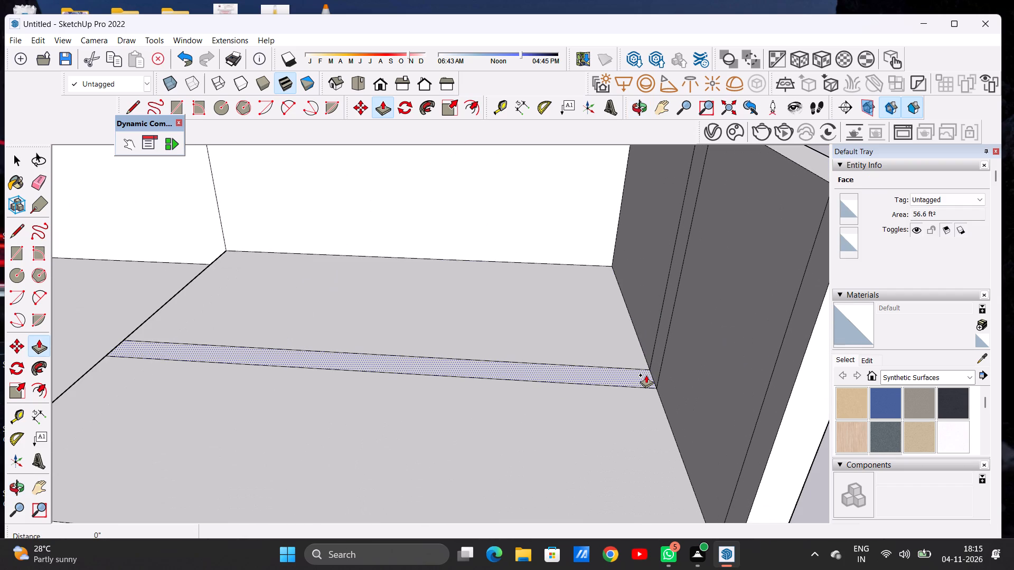
left_click(646, 375)
scroll(669, 315, "down", 6)
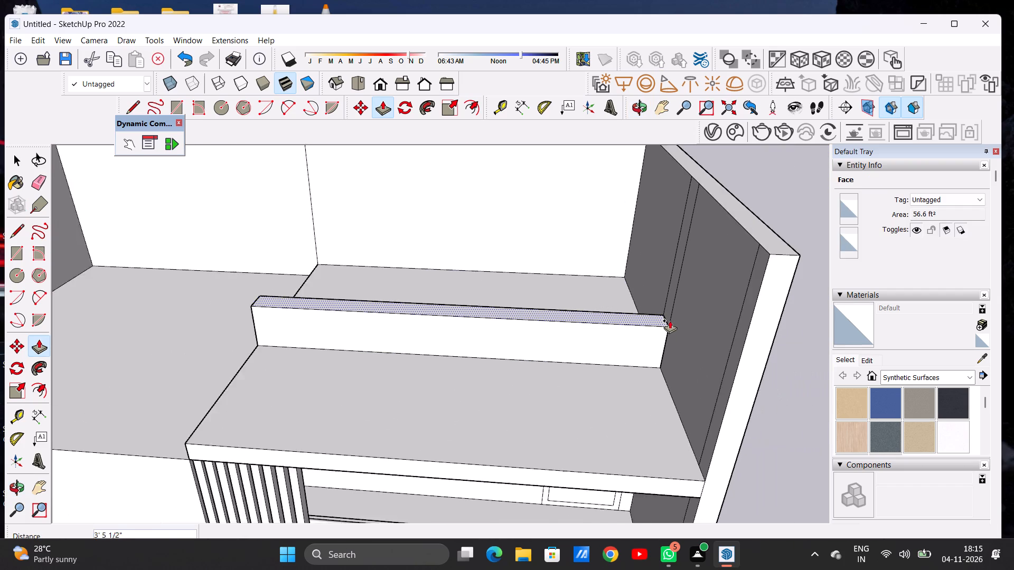
scroll(691, 221, "up", 6)
left_click(697, 205)
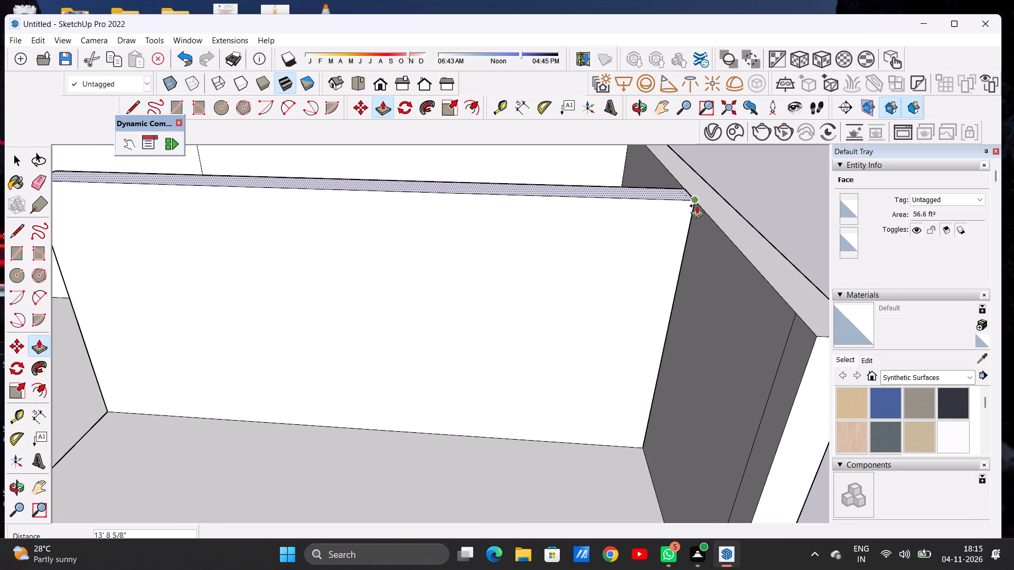
key("space")
Push/Pull the roof surface beside the balcony-side slab up 15', level with the top of the surrounding walls.
type("O")
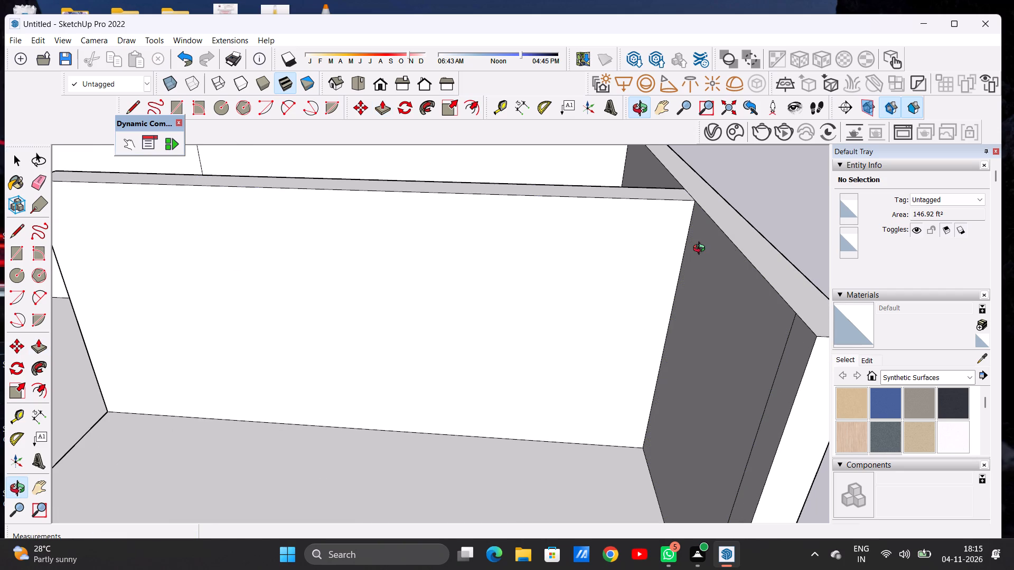
scroll(550, 310, "down", 1)
scroll(549, 311, "up", 1)
scroll(547, 314, "down", 1)
scroll(544, 319, "up", 1)
scroll(542, 322, "down", 16)
left_click_drag(427, 367, 466, 332)
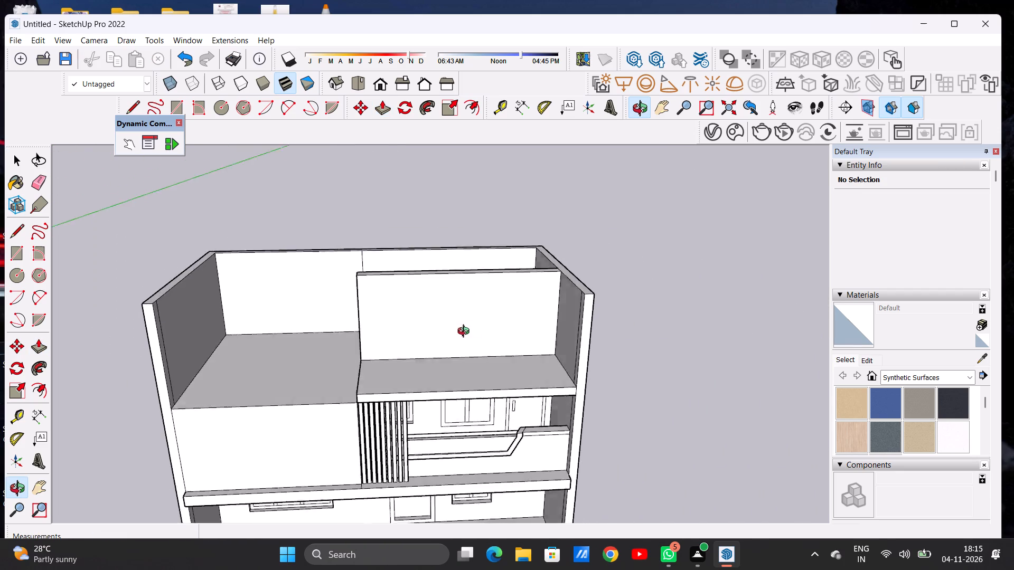
left_click_drag(466, 332, 439, 374)
scroll(591, 348, "down", 2)
scroll(591, 348, "up", 1)
scroll(591, 348, "down", 3)
scroll(411, 365, "up", 7)
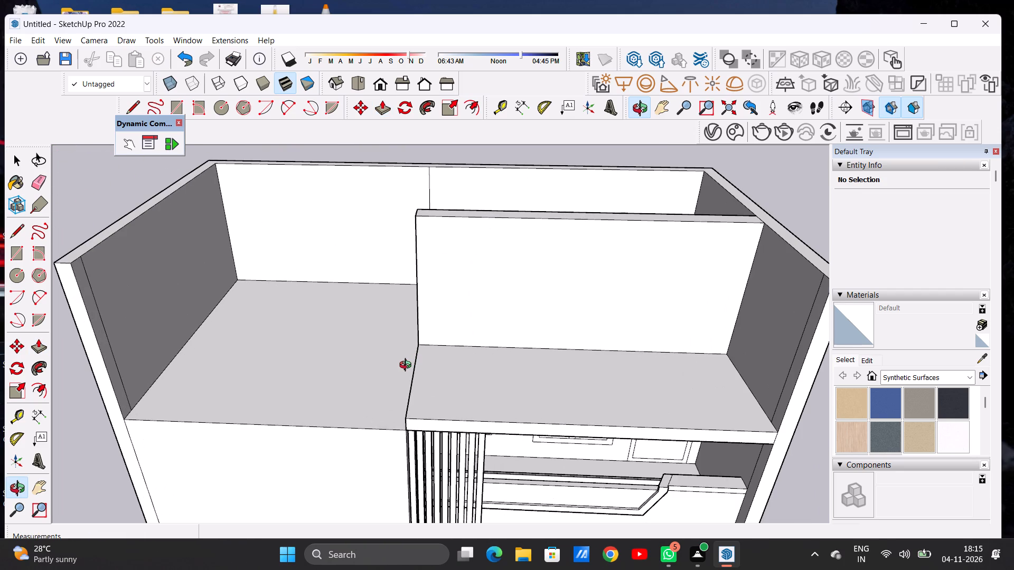
key("p")
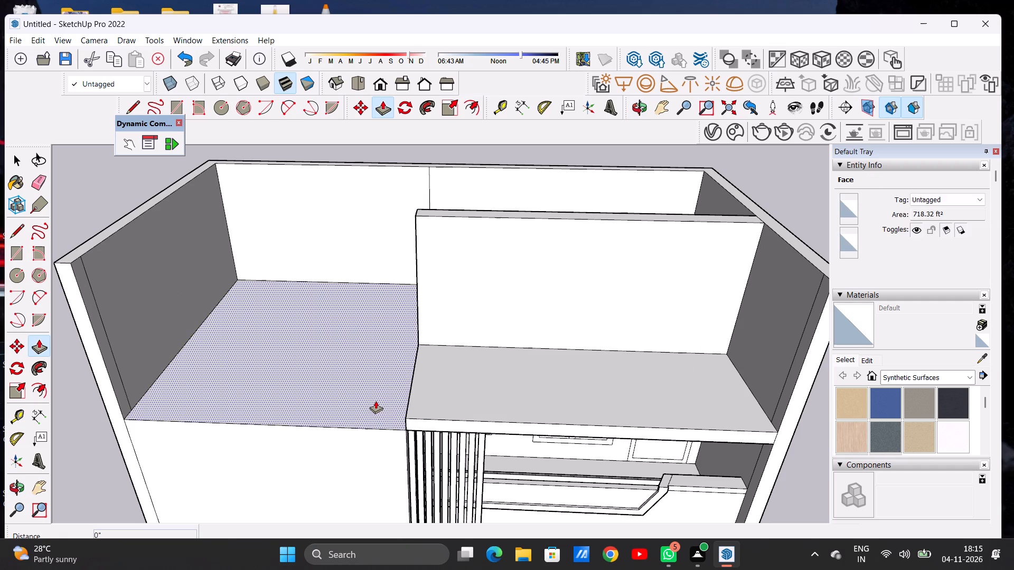
left_click(375, 401)
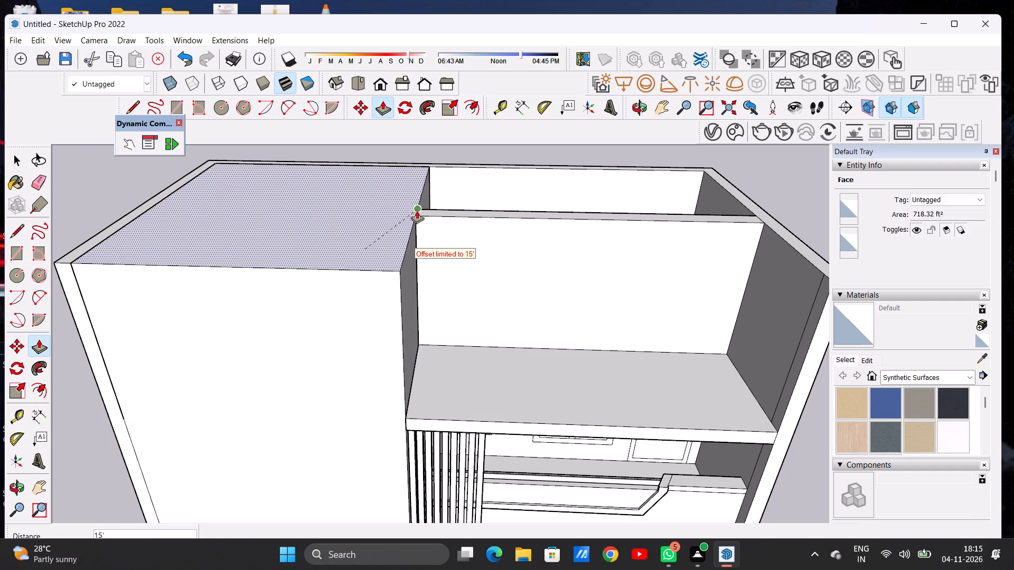
left_click(417, 214)
key("space")
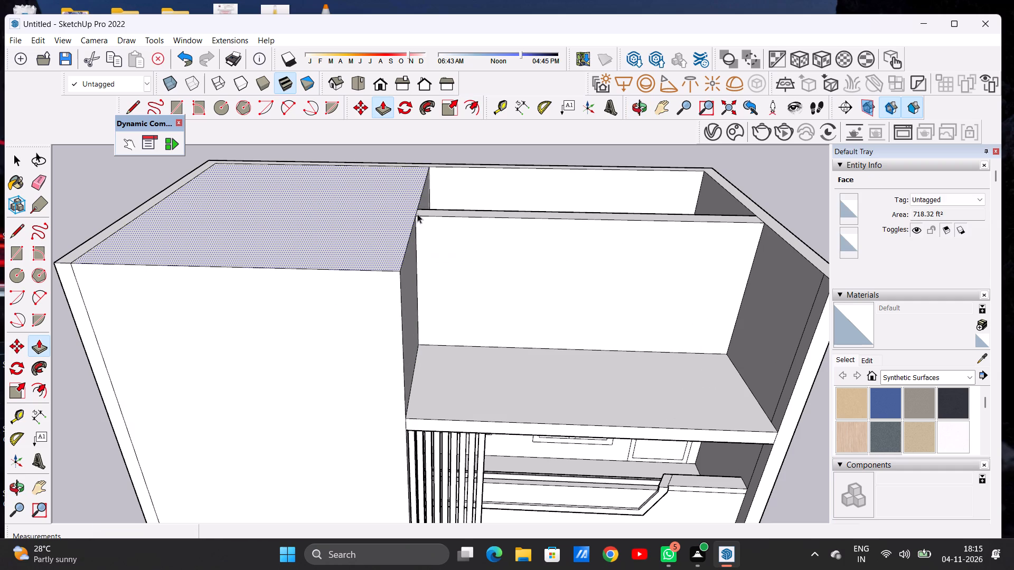
Examine the building's front, with the raised solid block and the recessed top-storey wall above the balcony, from several angles.
type("O")
scroll(357, 283, "down", 6)
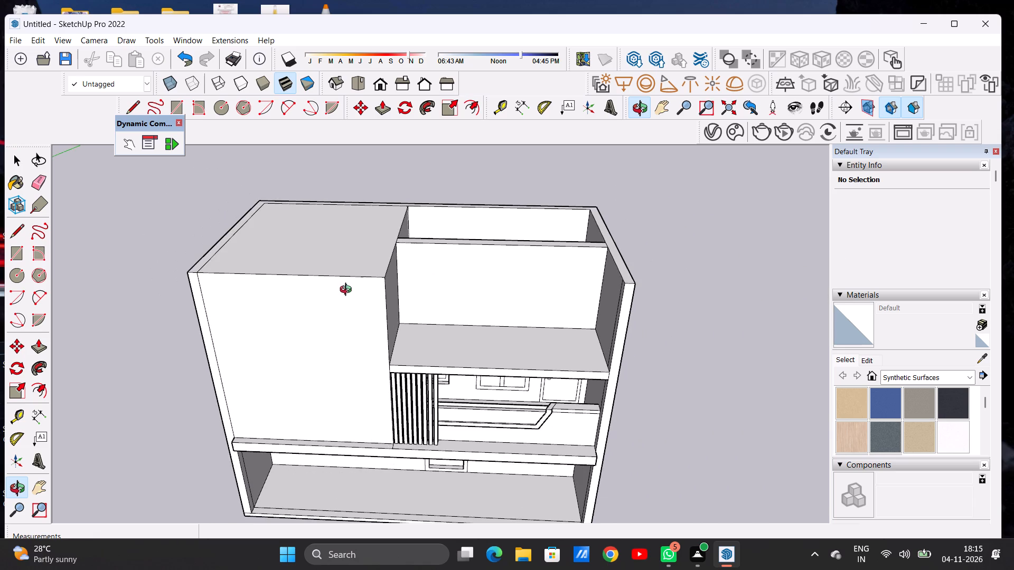
scroll(384, 280, "down", 6)
left_click_drag(385, 297, 412, 195)
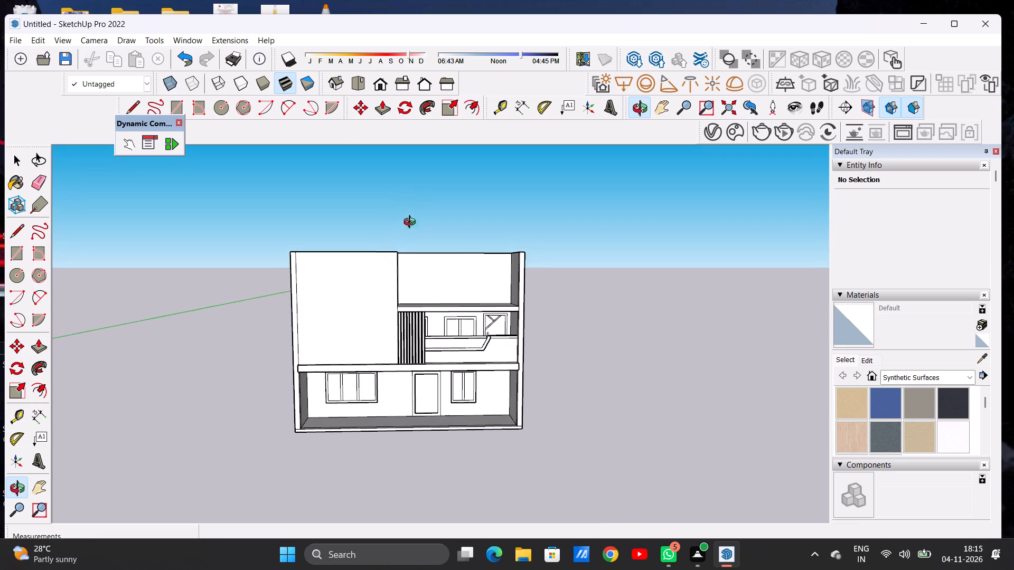
scroll(466, 271, "up", 5)
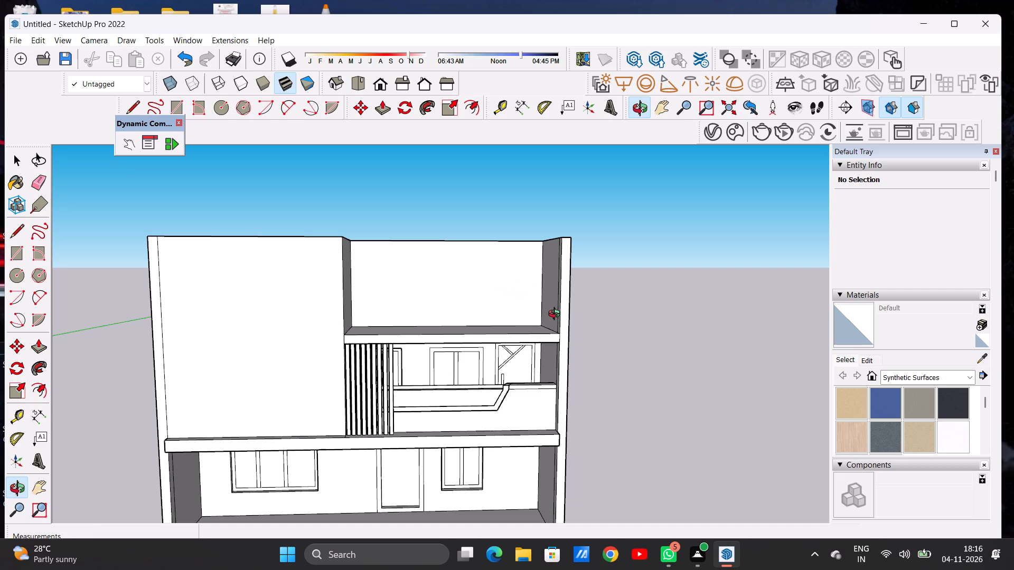
scroll(628, 320, "down", 4)
scroll(529, 346, "down", 1)
scroll(529, 346, "up", 7)
left_click_drag(579, 310, 525, 305)
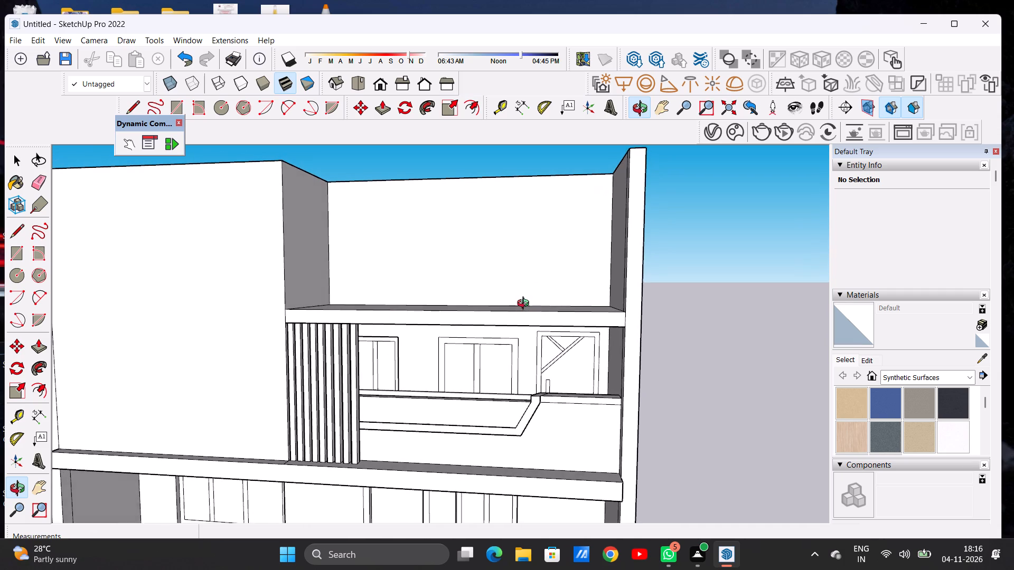
left_click_drag(525, 305, 567, 305)
scroll(649, 307, "down", 4)
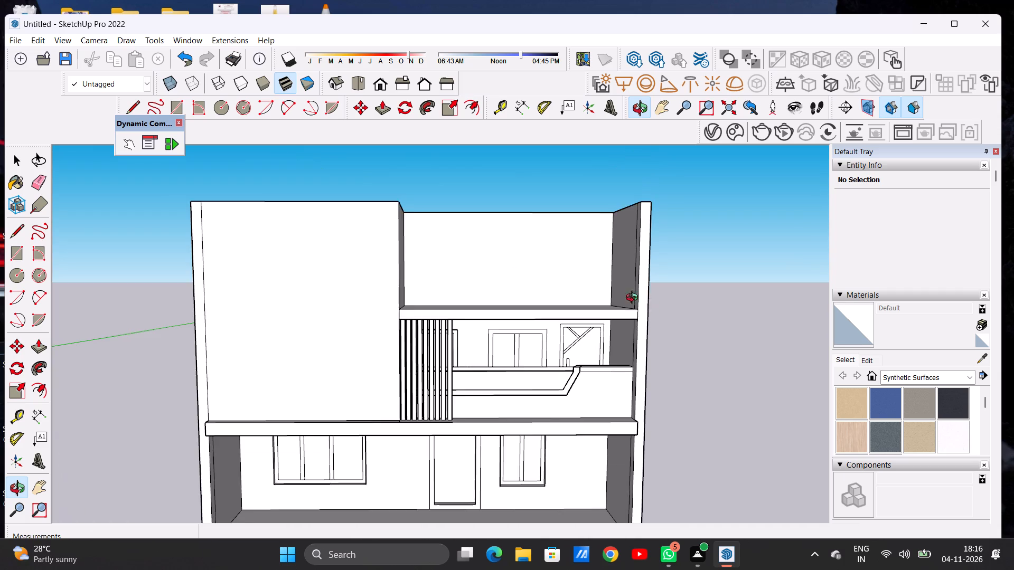
scroll(625, 299, "down", 6)
left_click_drag(566, 280, 521, 322)
scroll(535, 274, "up", 6)
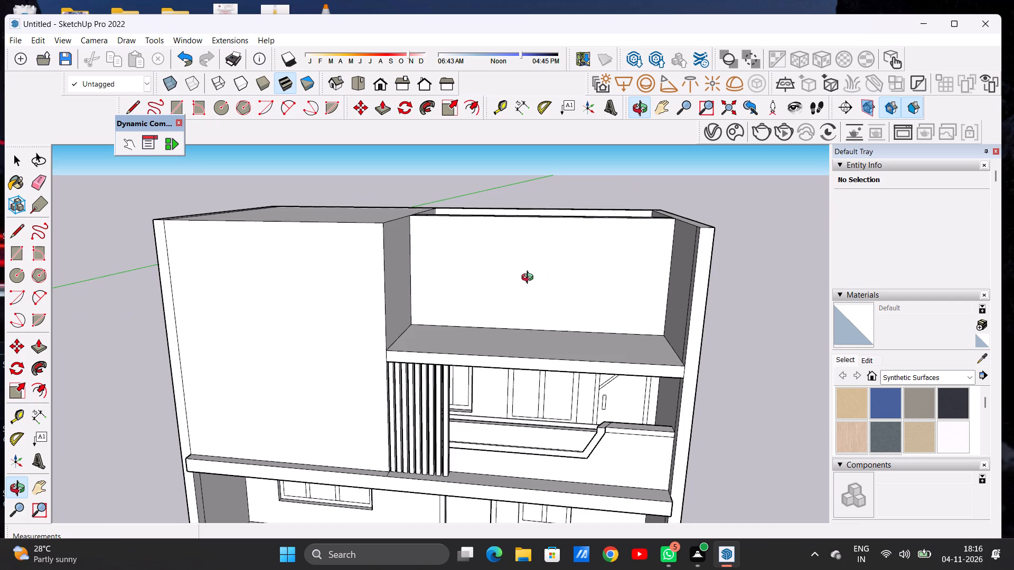
left_click_drag(536, 294, 547, 287)
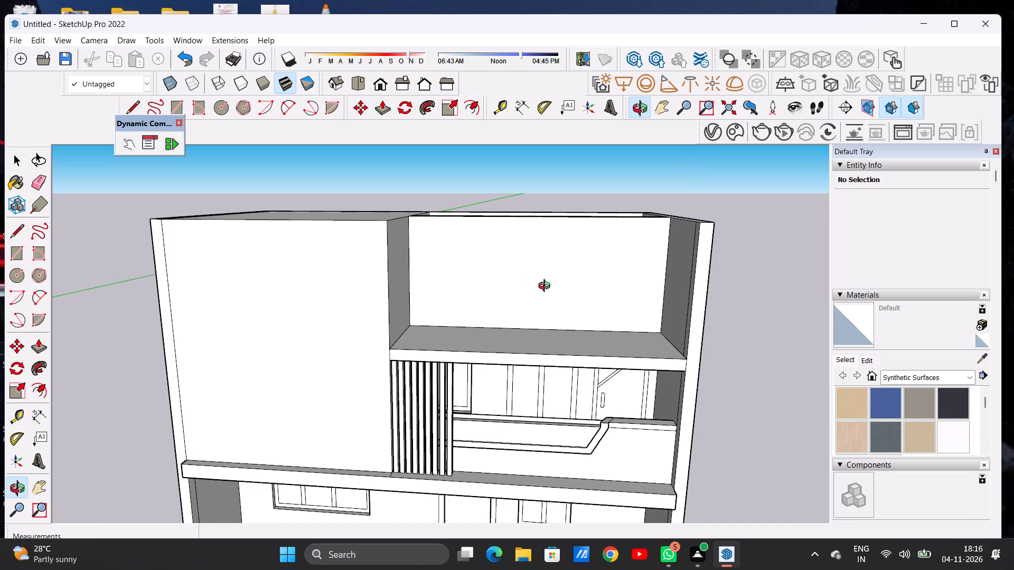
scroll(416, 330, "down", 2)
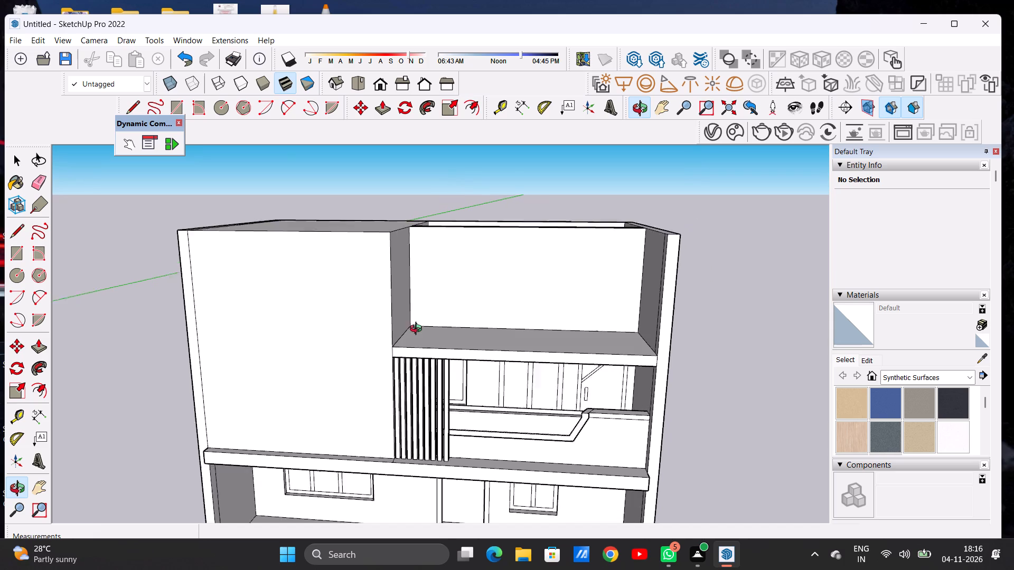
scroll(418, 330, "down", 7)
left_click_drag(436, 327, 456, 297)
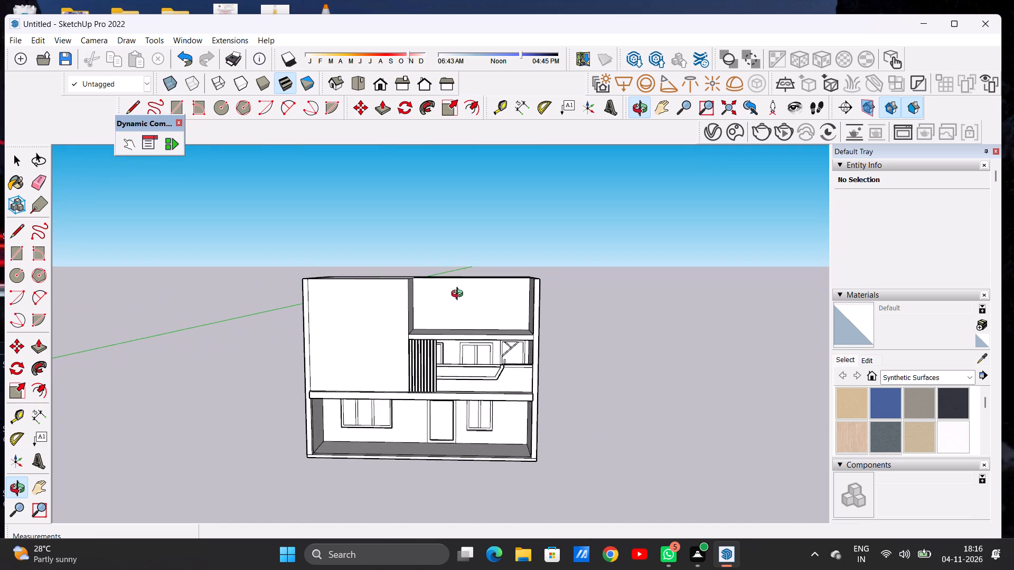
Examine the recessed top-storey wall and the open terrace in front of it up close, from the front and above.
scroll(472, 299, "up", 3)
scroll(472, 299, "down", 1)
scroll(472, 299, "up", 5)
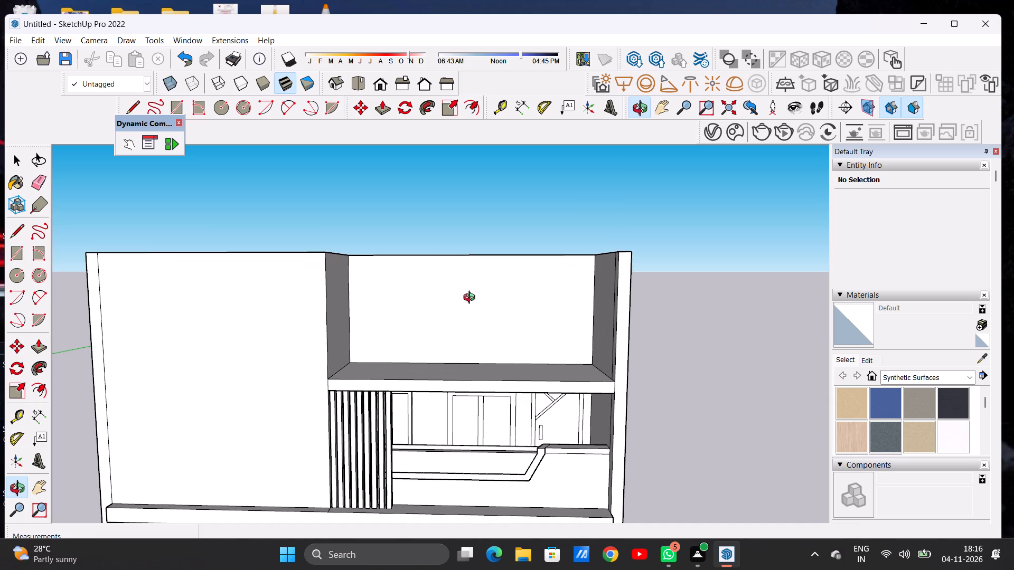
scroll(472, 299, "up", 5)
left_click_drag(460, 292, 463, 346)
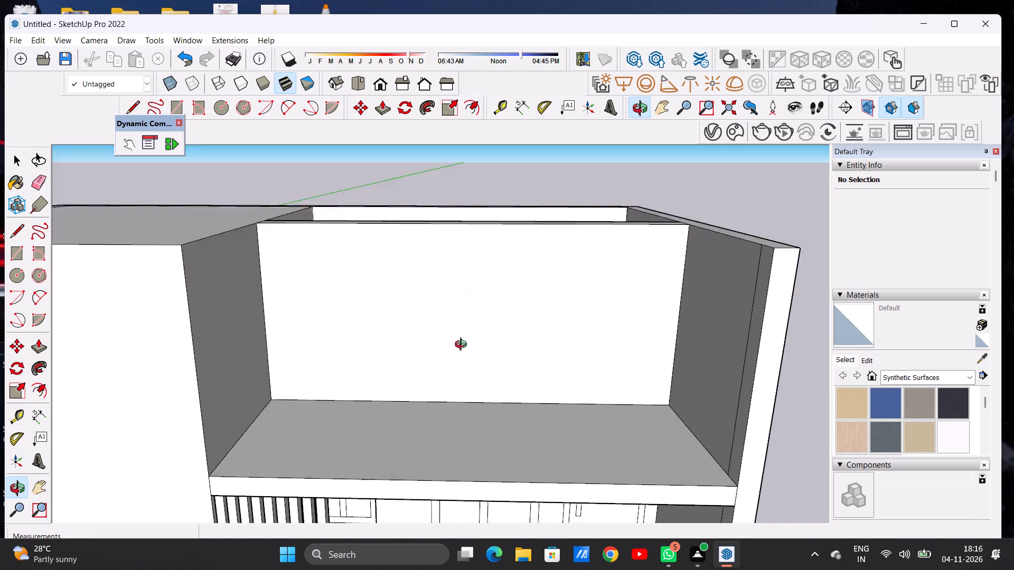
left_click_drag(463, 346, 464, 384)
left_click_drag(443, 307, 449, 301)
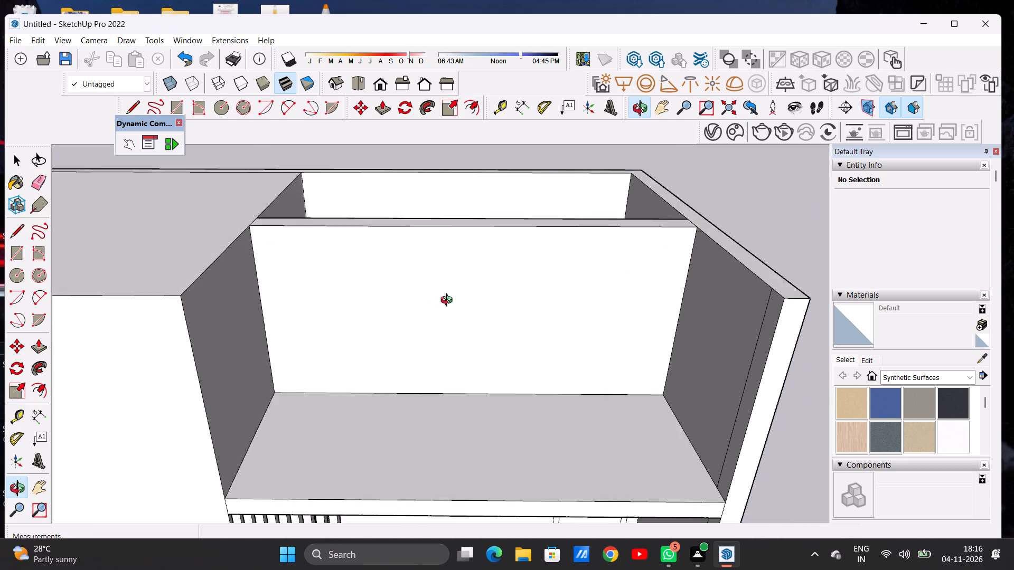
left_click_drag(449, 301, 448, 279)
left_click_drag(448, 269, 449, 255)
left_click_drag(459, 316, 459, 272)
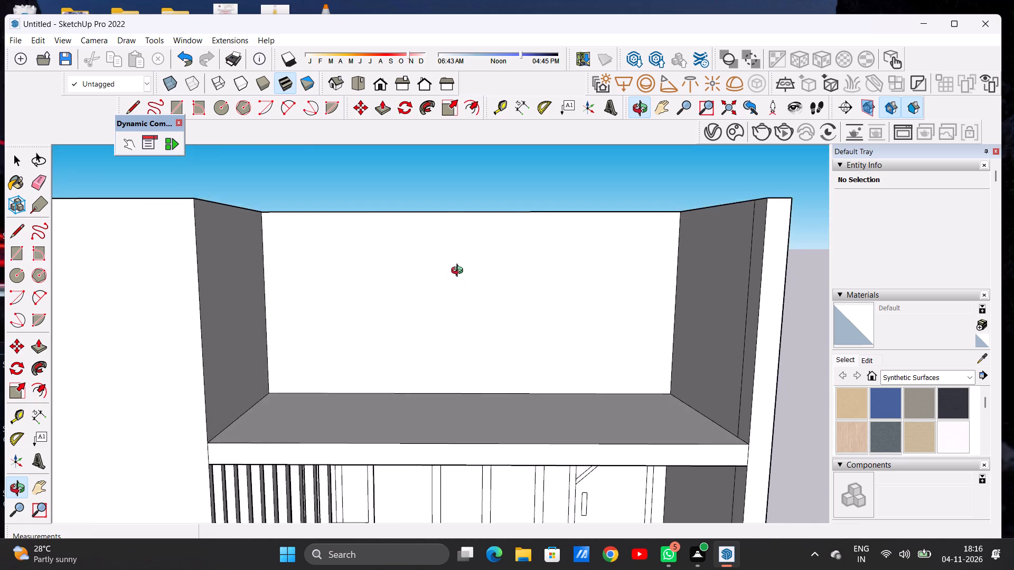
left_click_drag(459, 272, 455, 295)
scroll(447, 301, "down", 4)
scroll(588, 316, "up", 2)
left_click_drag(549, 325, 549, 305)
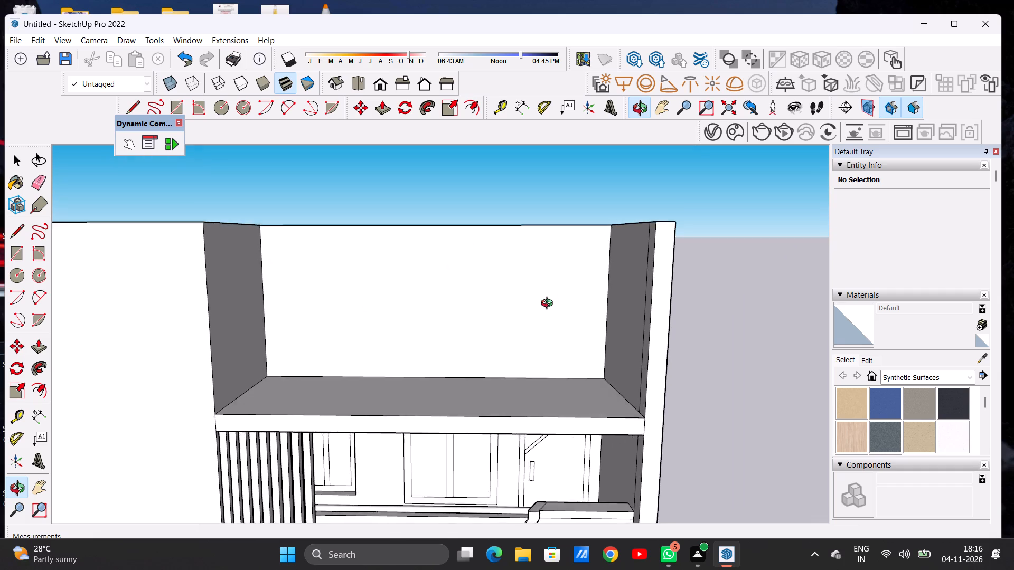
left_click_drag(549, 305, 544, 306)
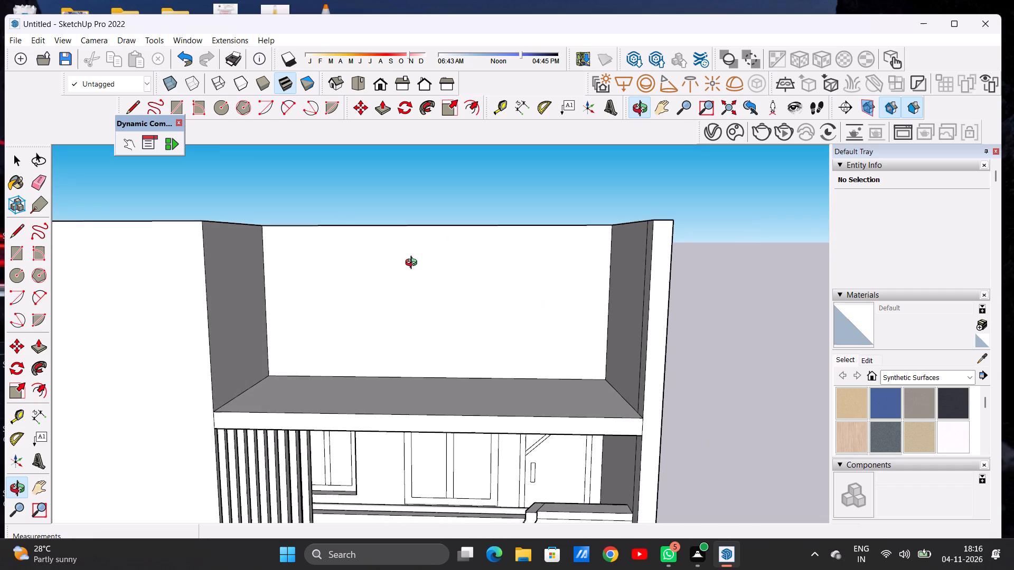
scroll(414, 264, "up", 2)
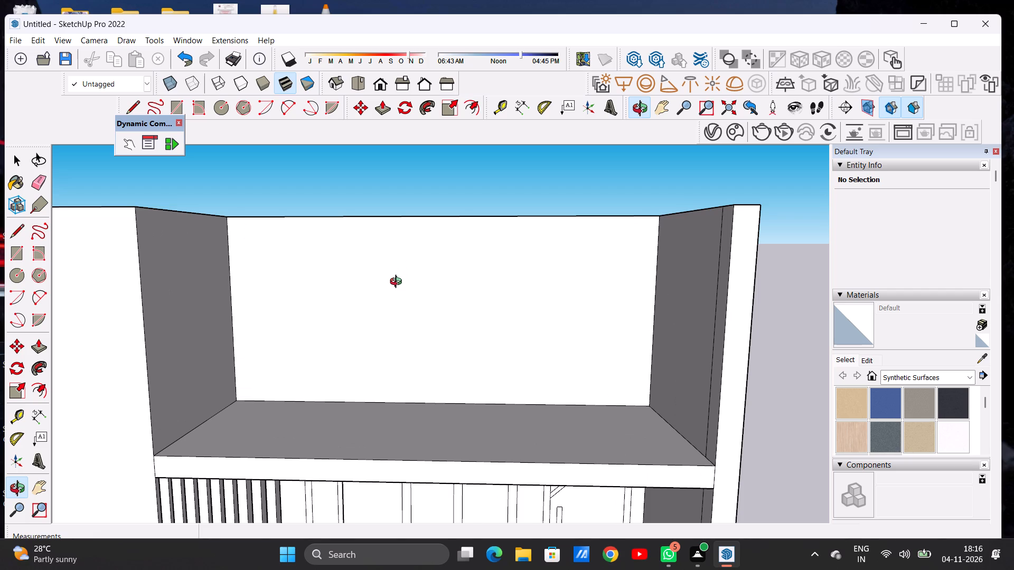
scroll(405, 311, "down", 1)
left_click_drag(403, 312, 416, 307)
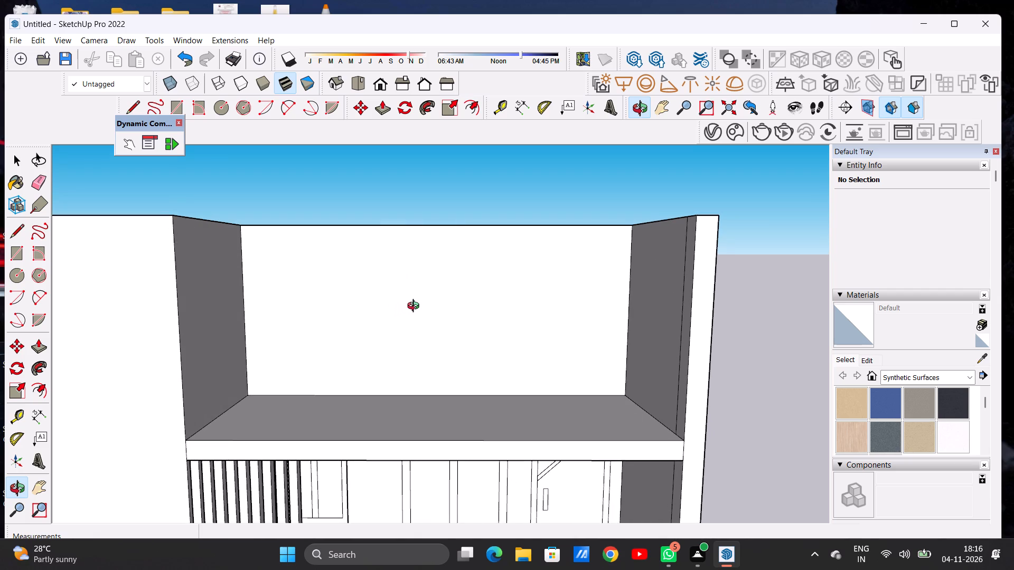
left_click_drag(416, 307, 408, 311)
scroll(408, 311, "down", 3)
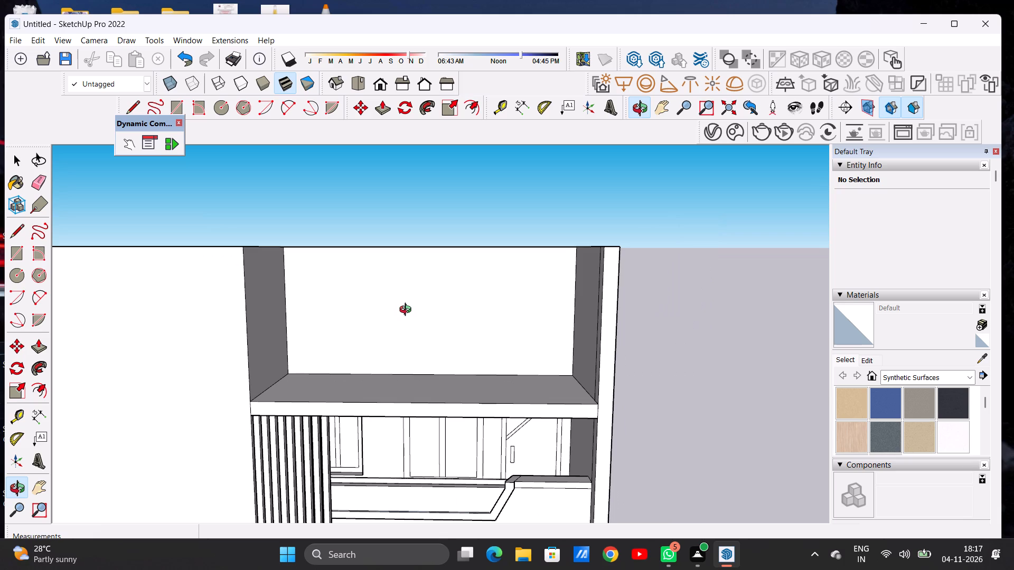
scroll(396, 279, "up", 4)
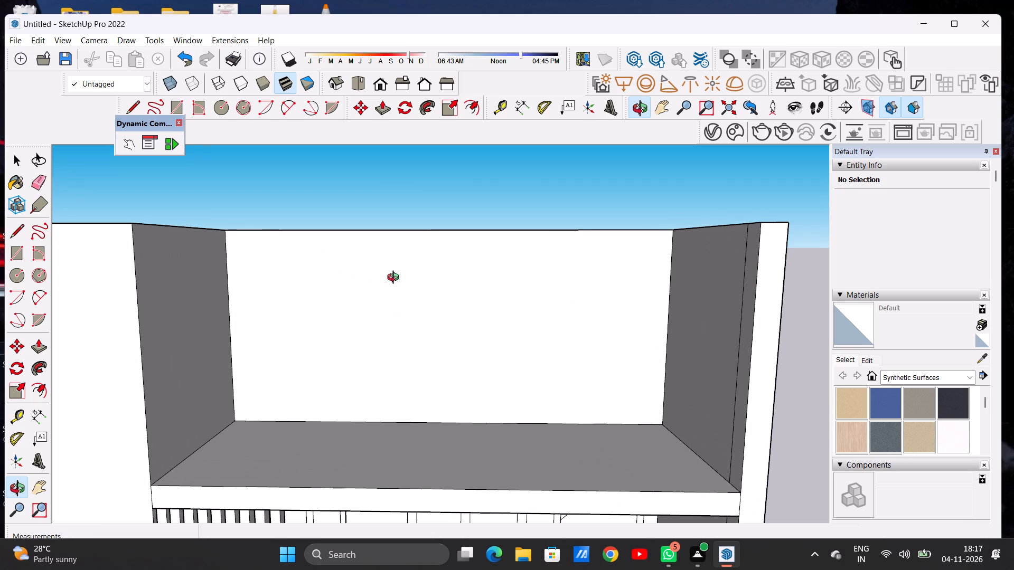
Draw a window rectangle about 5'6" wide and 6'11" high near the raised-block end of the recessed top-storey wall.
key("r")
scroll(396, 279, "up", 1)
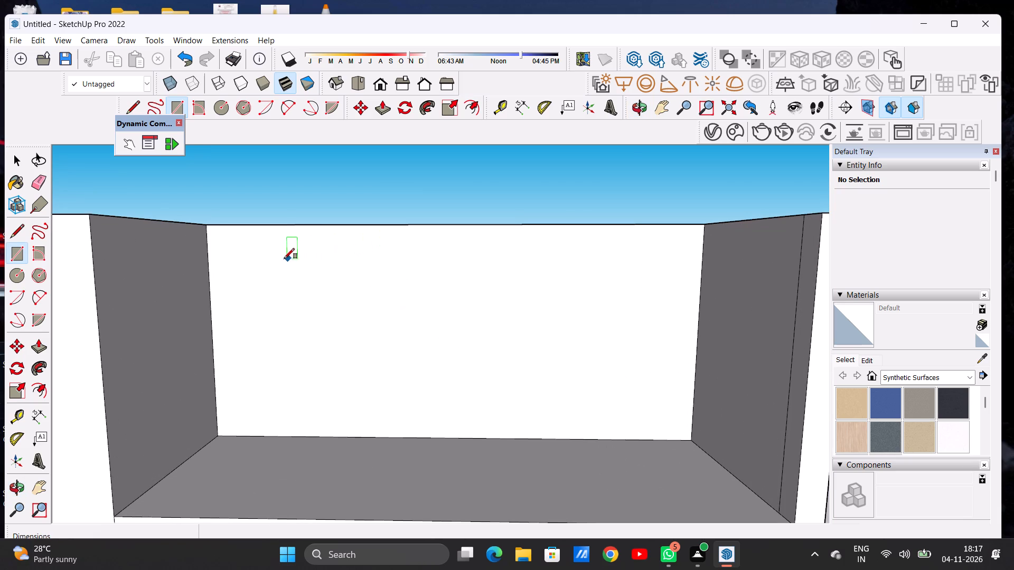
left_click(232, 245)
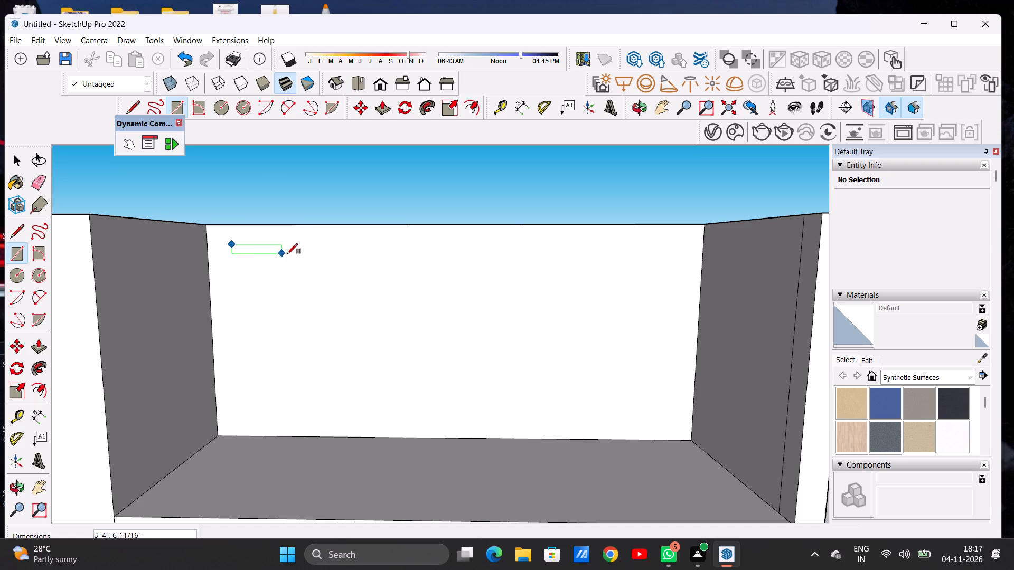
key("space")
type("R")
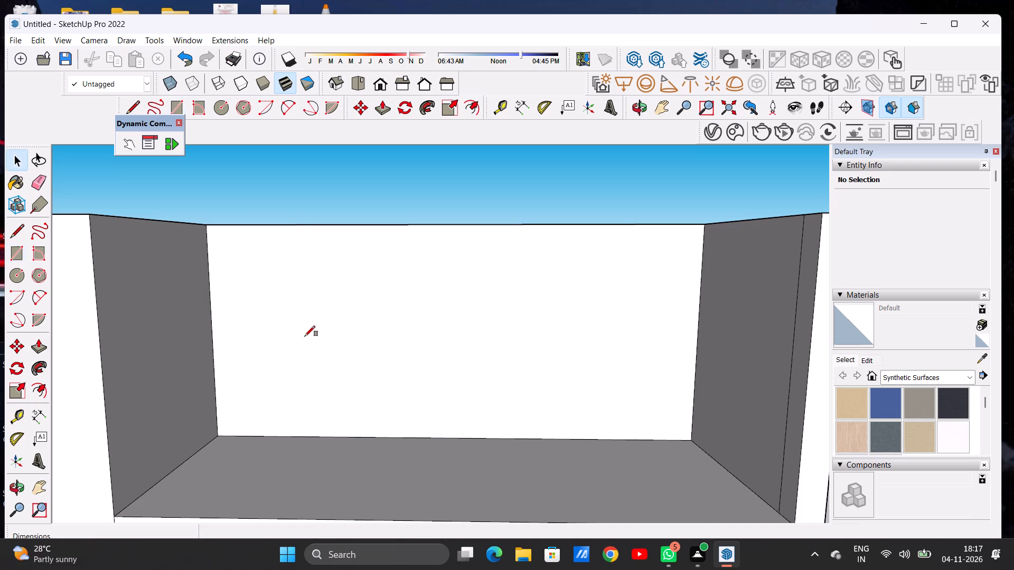
left_click(229, 264)
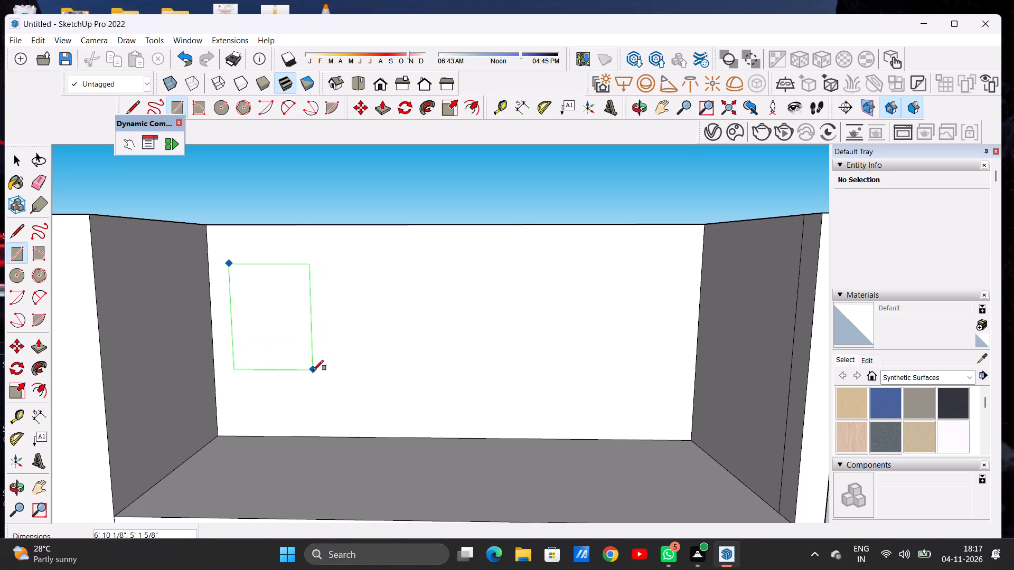
left_click(318, 372)
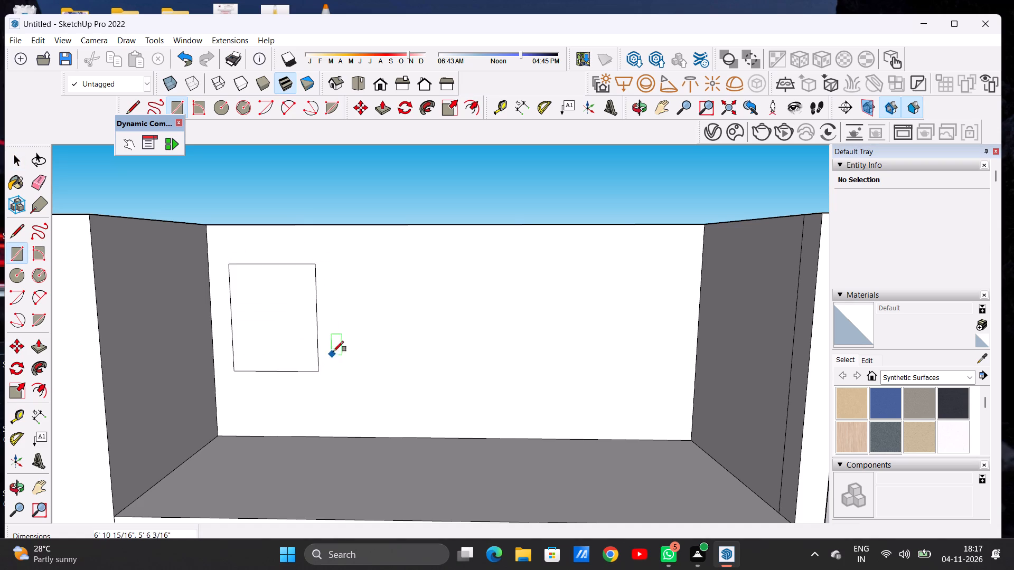
Draw a larger window rectangle about 8'5" wide and 7'9" high near the middle of the recessed wall.
left_click(361, 254)
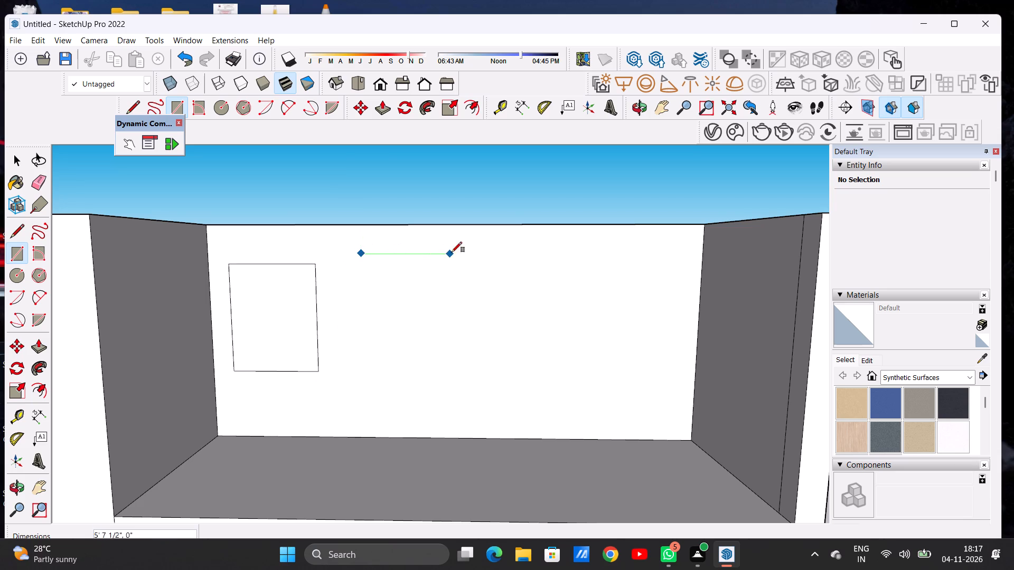
left_click(493, 375)
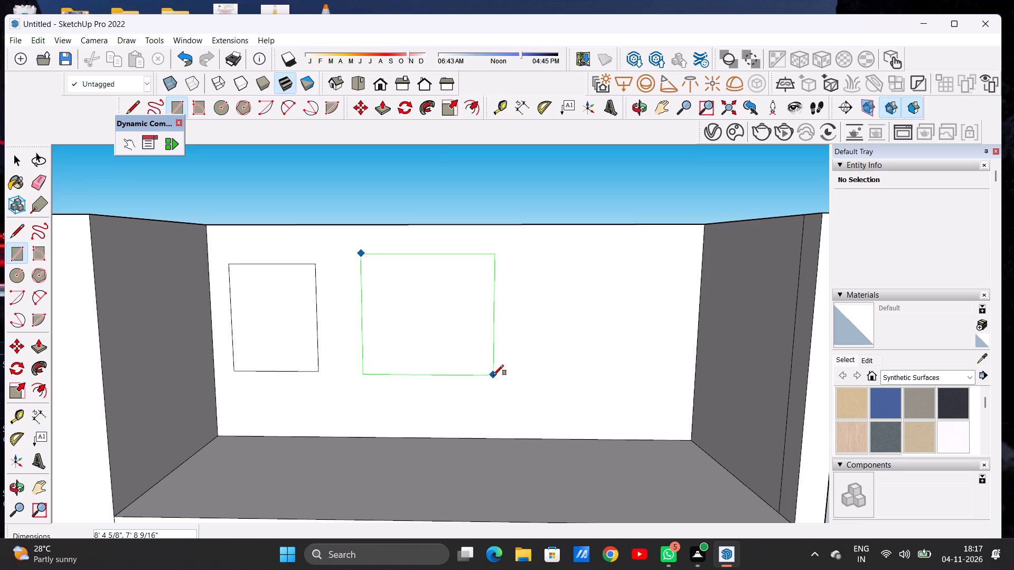
Draw a door rectangle about 5'11" wide and 11'10" high, rising from the terrace floor near the wall's other end.
left_click(566, 436)
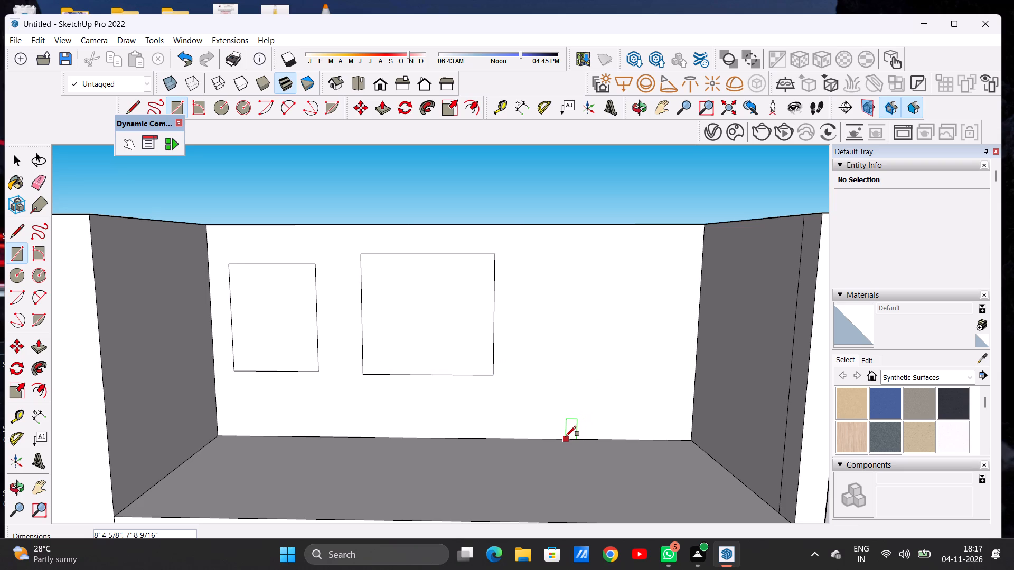
left_click(668, 255)
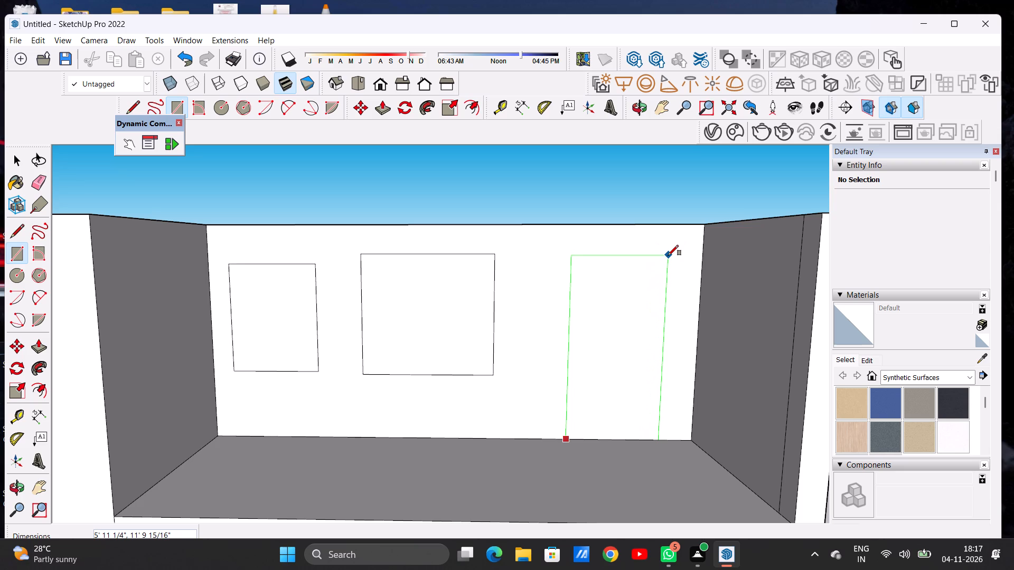
key("space")
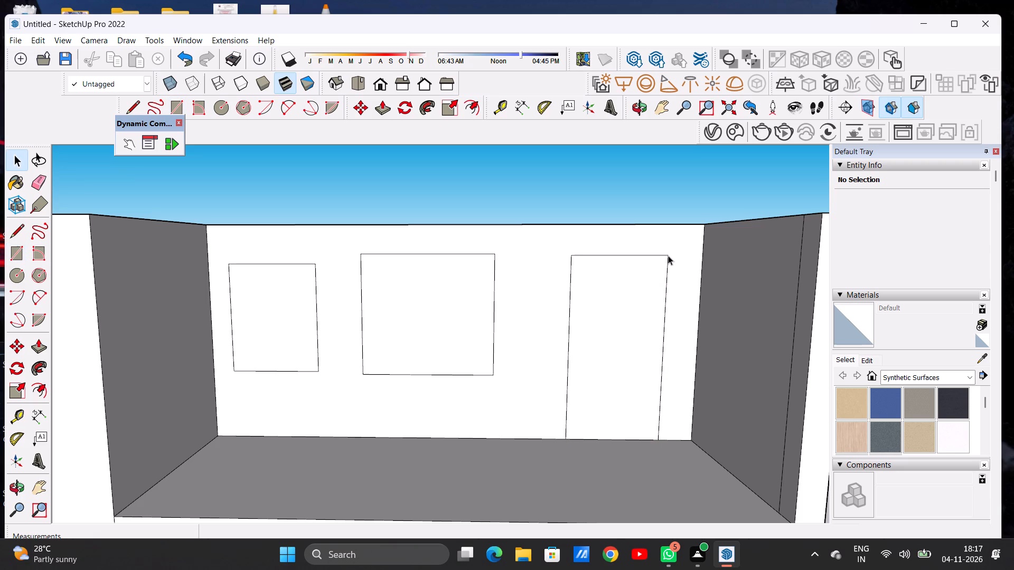
Push/Pull the smaller window rectangle about 7" into the recessed wall.
key("o")
scroll(591, 297, "down", 4)
scroll(589, 284, "up", 1)
left_click_drag(587, 287, 445, 318)
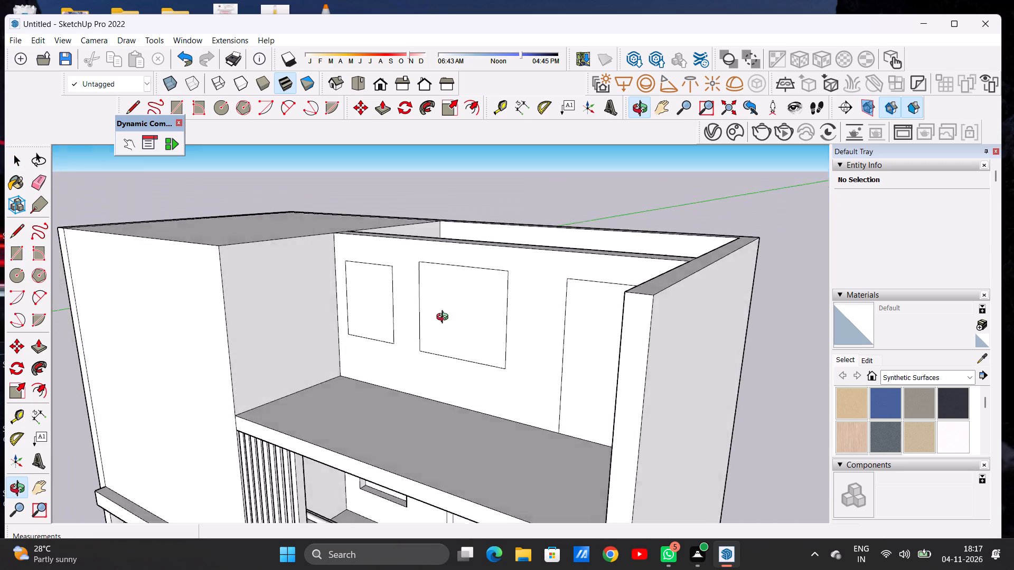
left_click_drag(445, 318, 462, 419)
left_click_drag(463, 291, 465, 339)
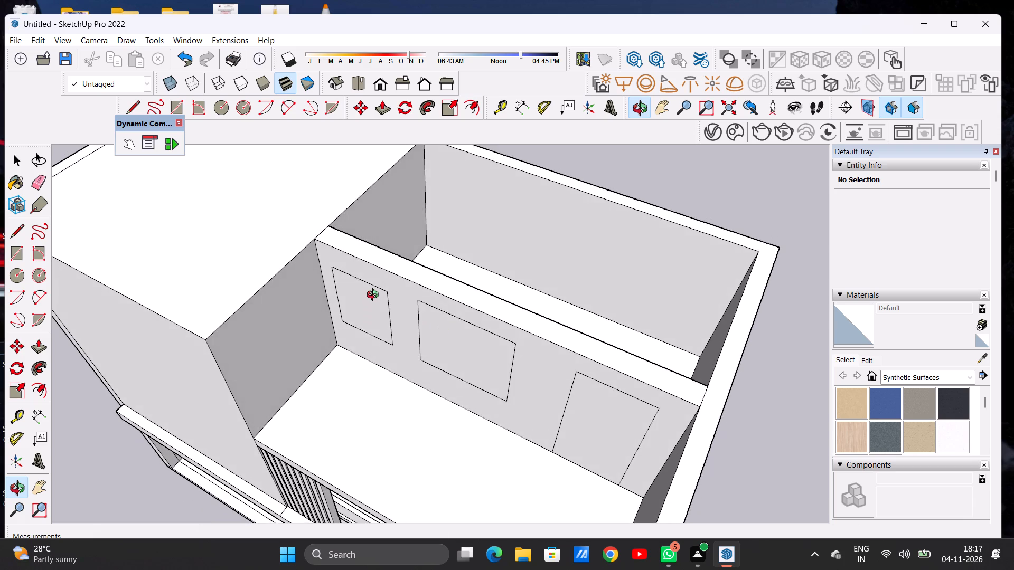
scroll(375, 290, "up", 10)
key("p")
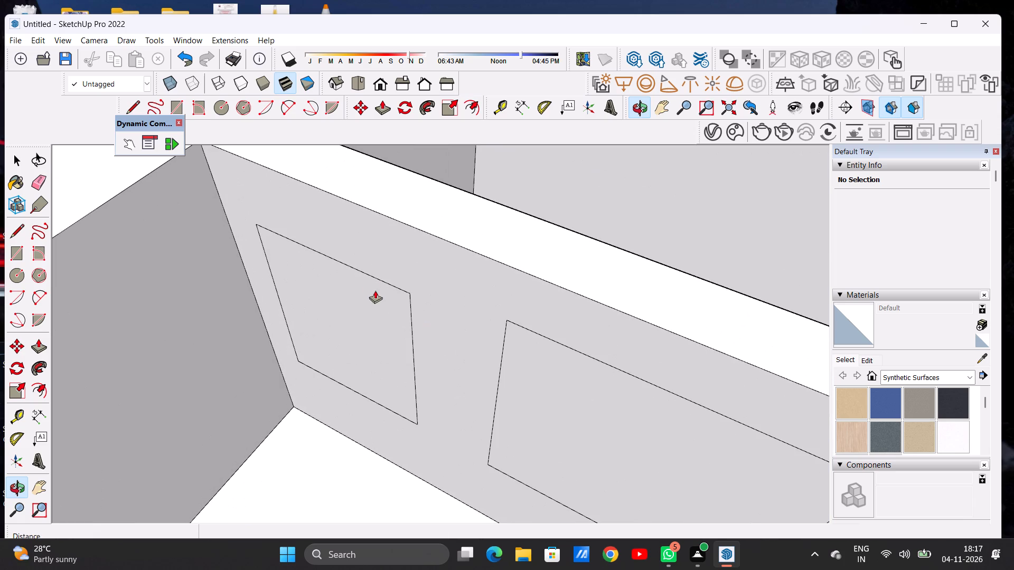
left_click(372, 312)
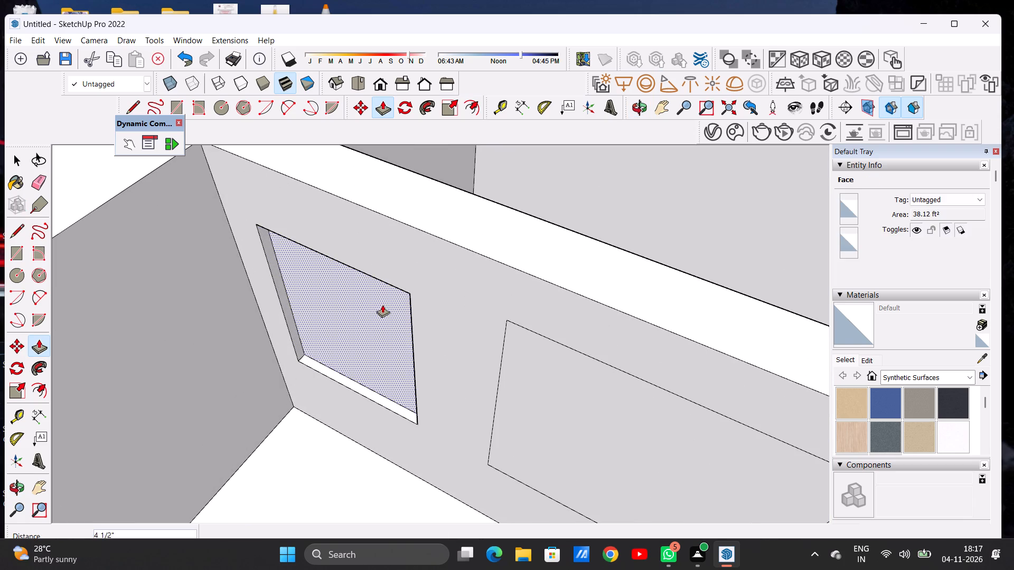
left_click(386, 301)
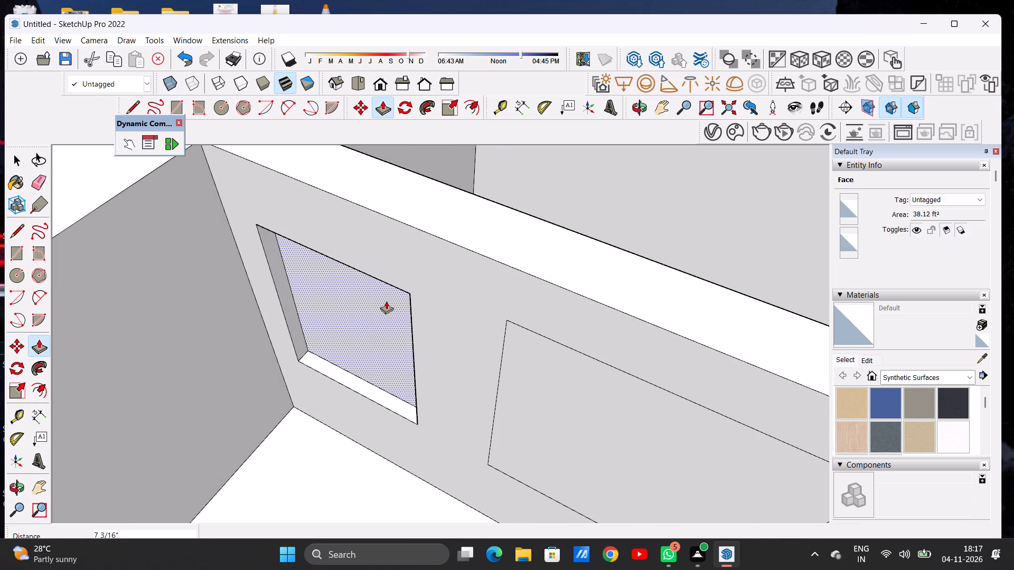
key("space")
Offset the outline of the recessed smaller window inward to form its frame.
type("O")
scroll(384, 300, "down", 8)
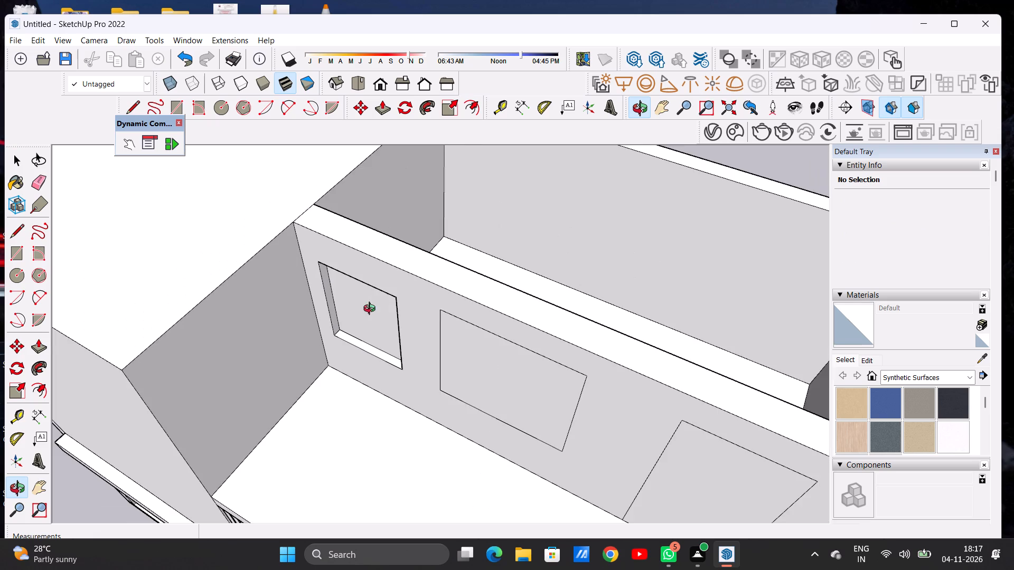
scroll(372, 310, "down", 11)
left_click_drag(362, 319, 468, 211)
left_click_drag(418, 283, 455, 228)
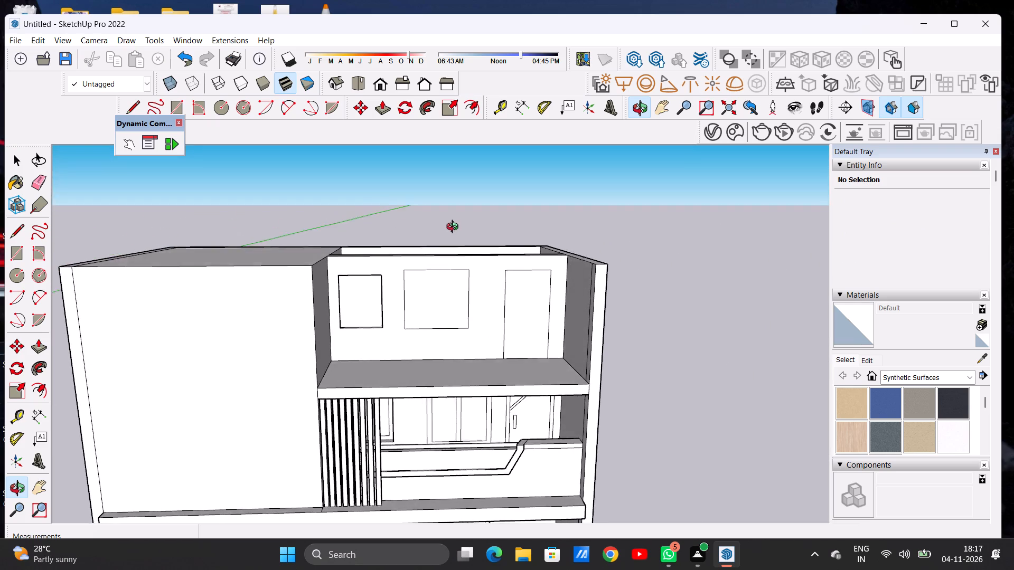
left_click_drag(455, 228, 455, 215)
scroll(388, 282, "up", 14)
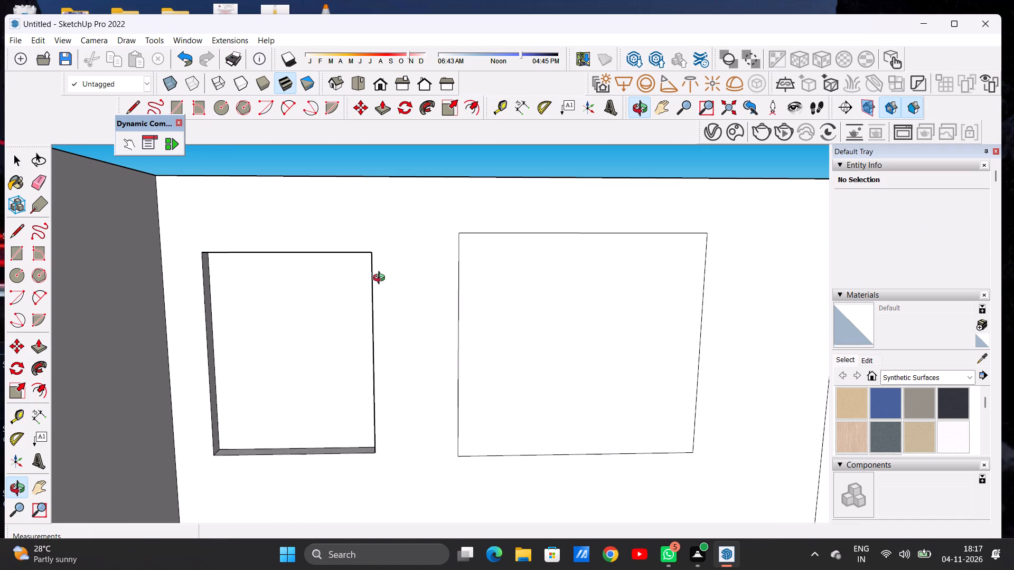
type("OF")
left_click(242, 268)
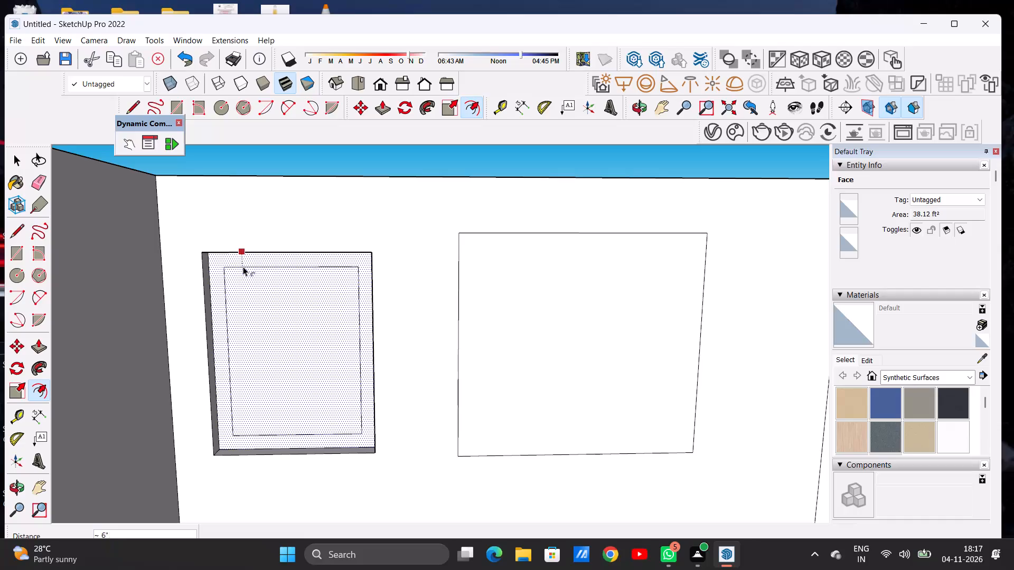
left_click(243, 264)
key("space")
Draw two closely spaced vertical lines down the middle of the smaller window's inner outline as a central mullion.
type("L")
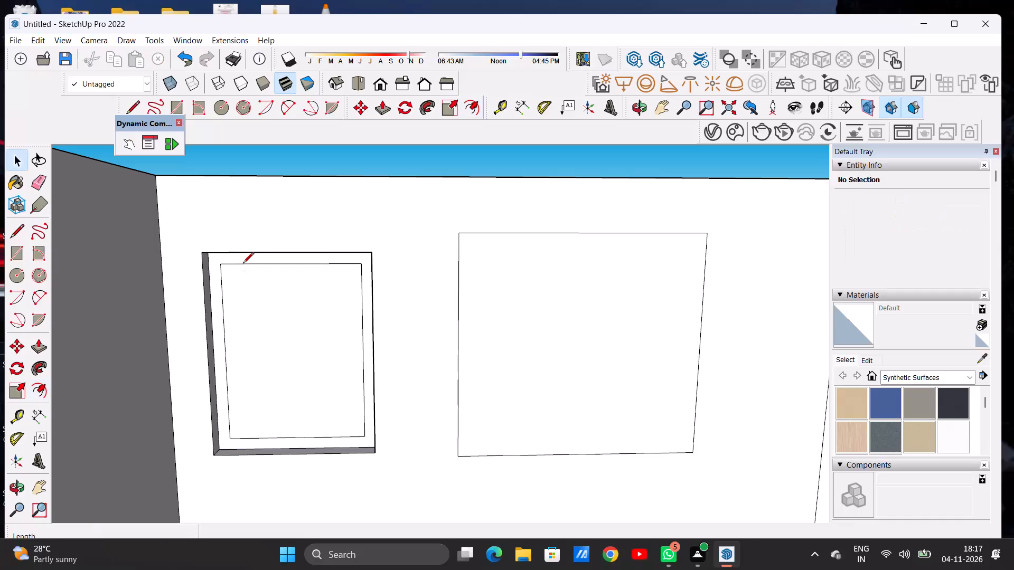
scroll(298, 266, "down", 6)
scroll(296, 362, "up", 5)
scroll(296, 362, "down", 1)
scroll(296, 362, "up", 1)
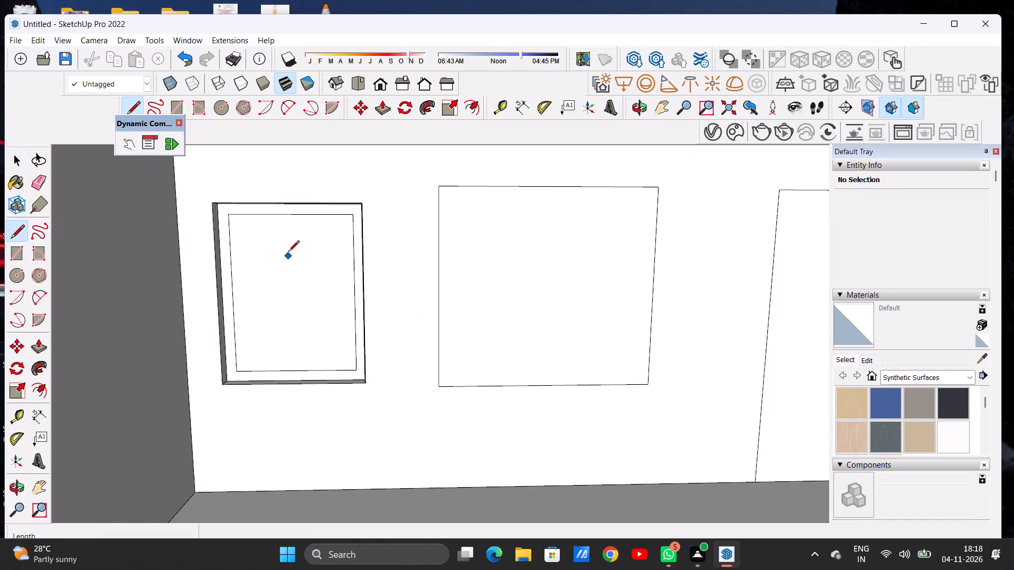
left_click(282, 215)
left_click(290, 370)
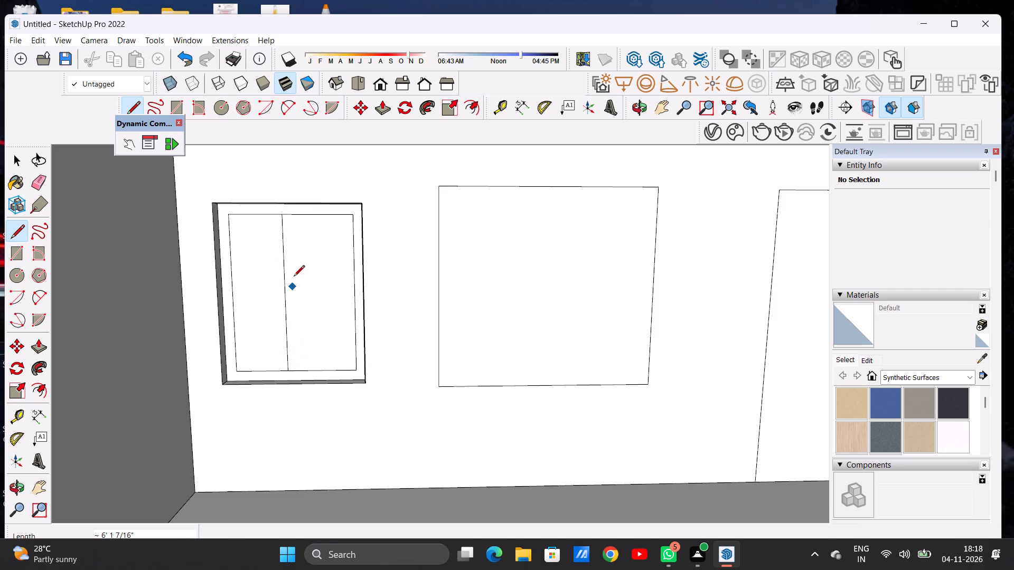
left_click(293, 213)
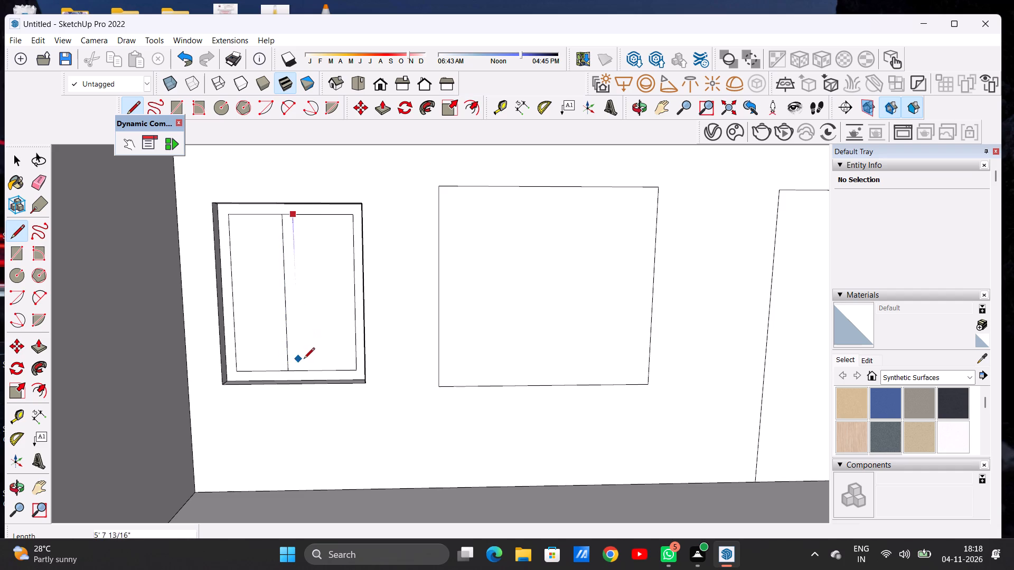
left_click(301, 367)
key("space")
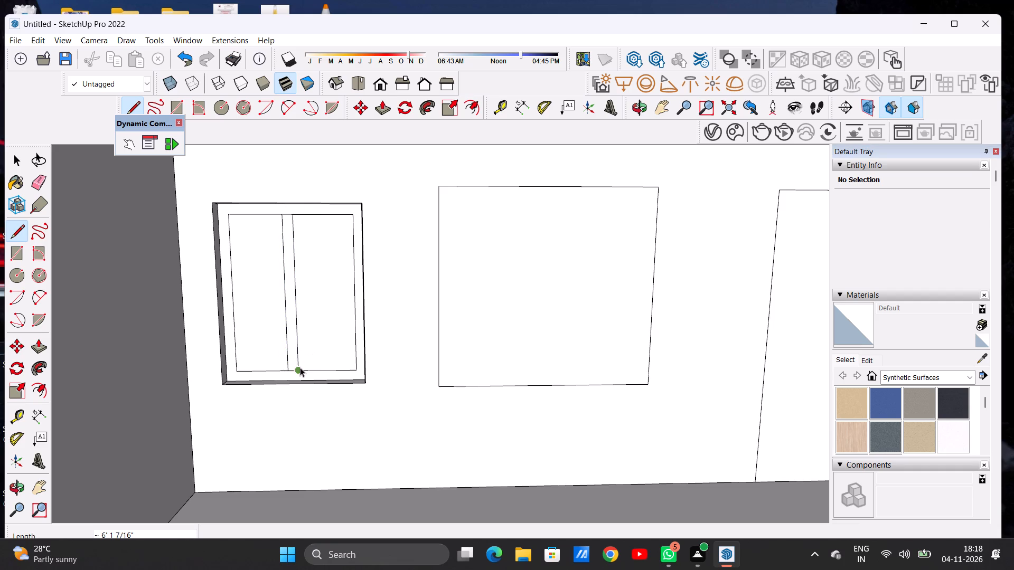
Offset the outline of the larger middle window inward by about 6" to form its frame.
type("O")
scroll(211, 386, "down", 2)
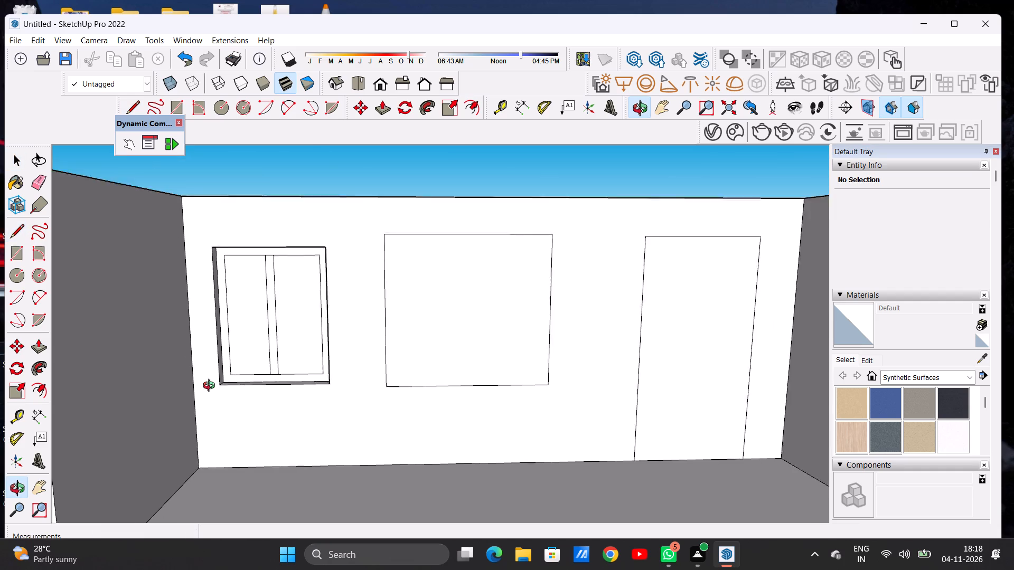
scroll(211, 387, "down", 3)
left_click_drag(245, 358, 195, 420)
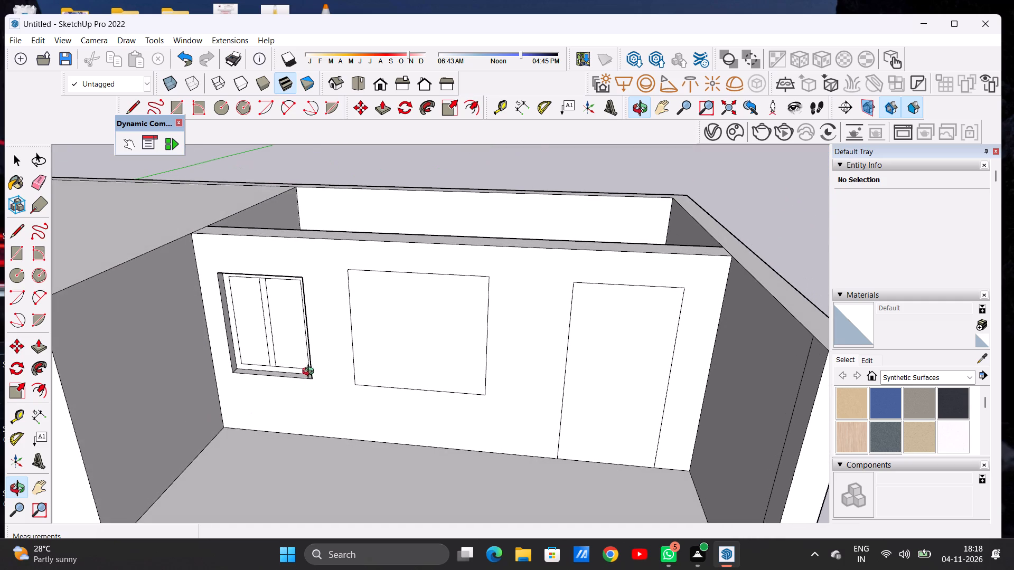
scroll(435, 322, "up", 7)
left_click_drag(369, 328, 411, 283)
scroll(317, 350, "down", 2)
left_click_drag(379, 366, 353, 336)
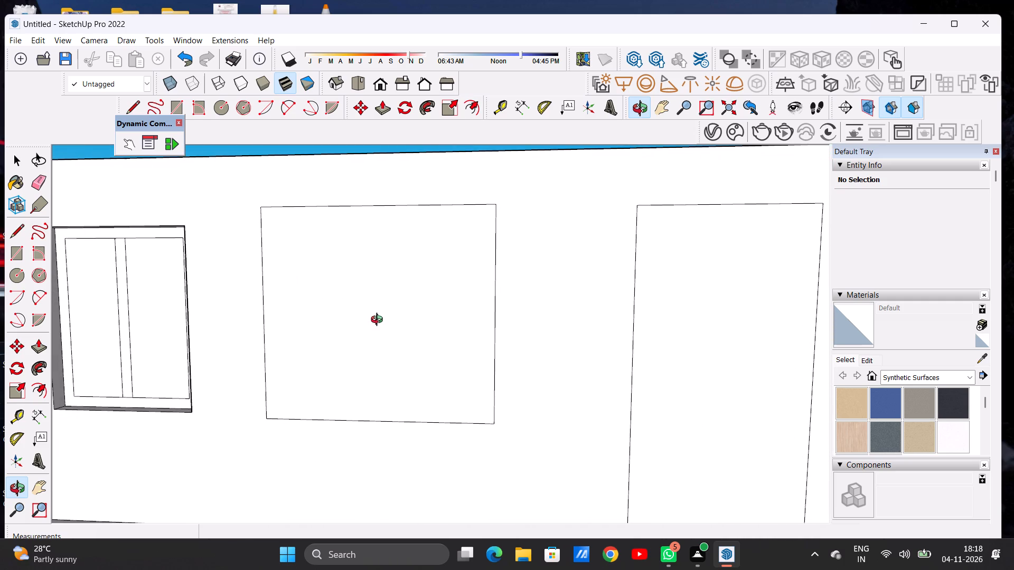
scroll(379, 321, "up", 2)
left_click_drag(386, 322, 395, 323)
key("space")
type("OF")
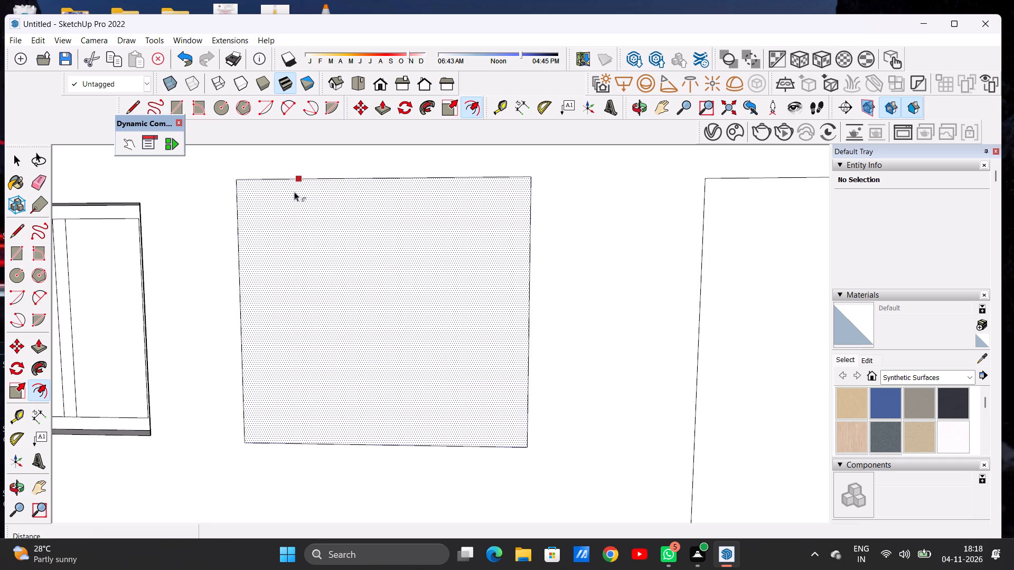
left_click(289, 186)
left_click(294, 196)
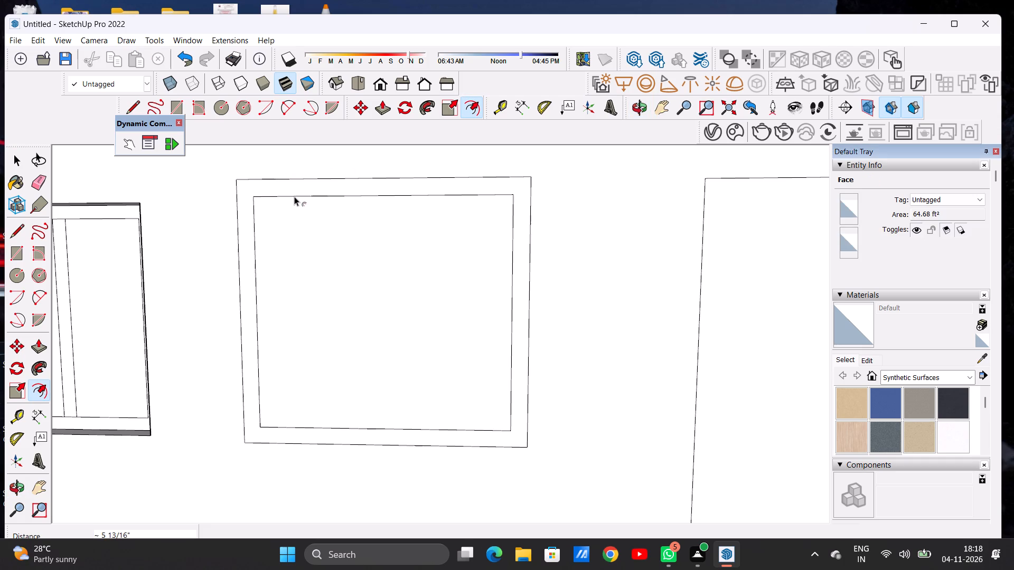
key("space")
Draw two closely spaced vertical lines about 6' 9" long down the middle of the larger window's inner outline as a mullion.
type("L")
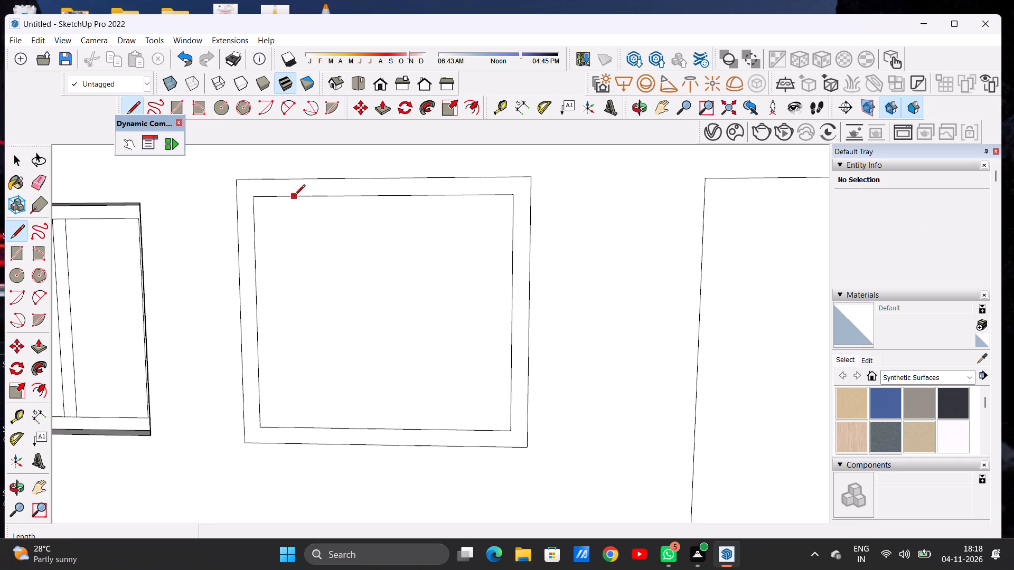
left_click(373, 196)
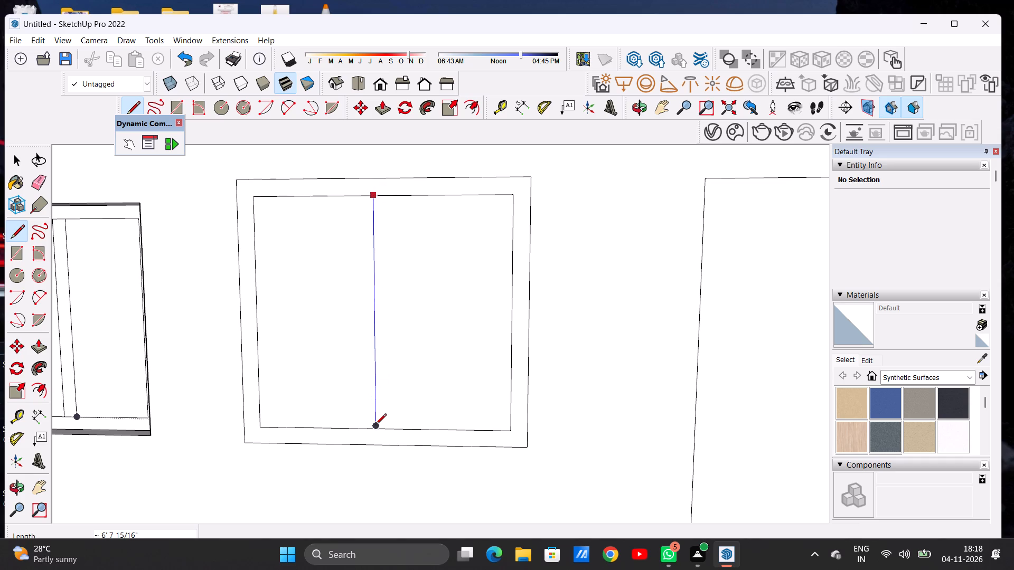
left_click(375, 426)
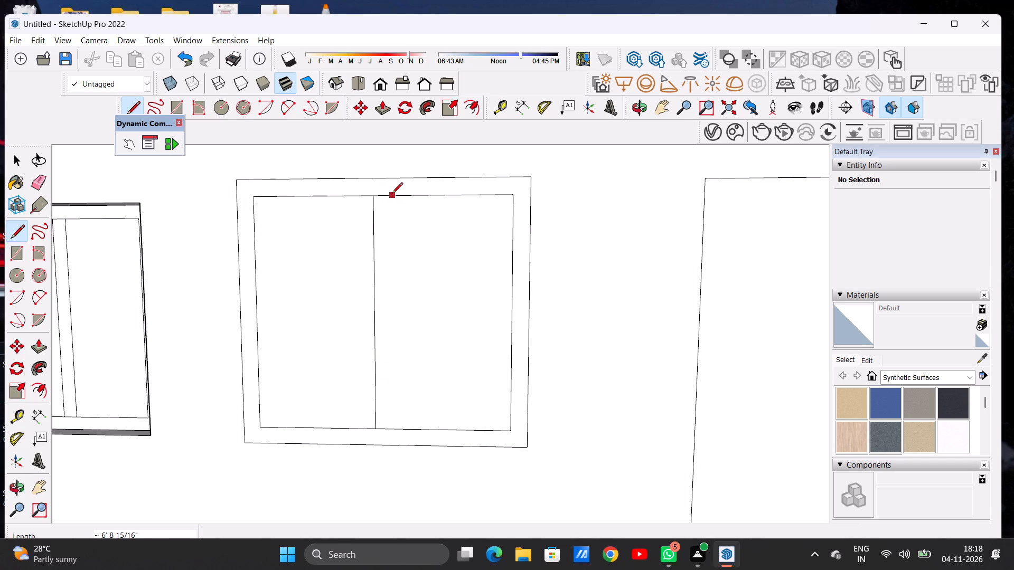
left_click(390, 196)
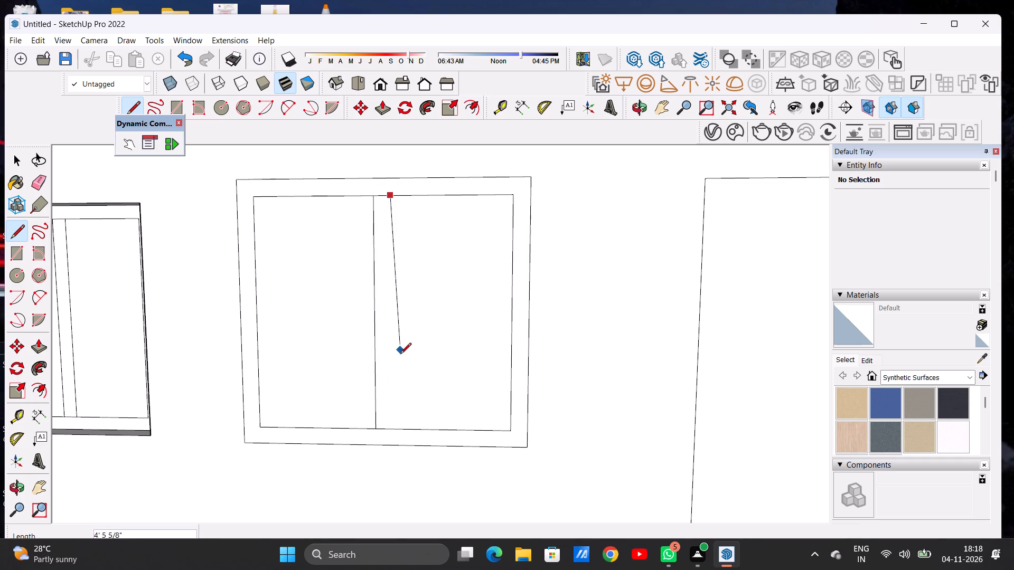
left_click(391, 430)
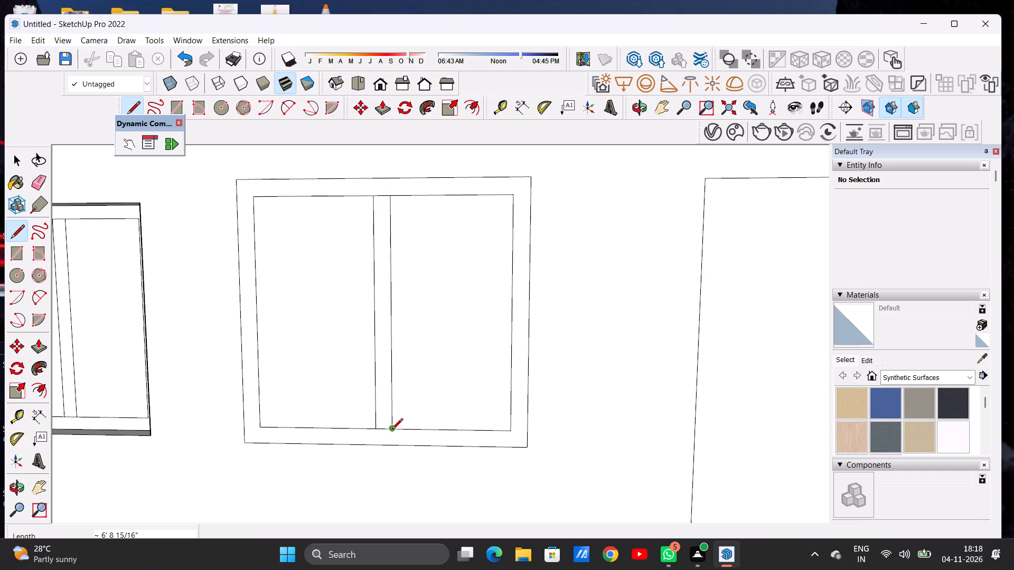
key("space")
Offset the outline of the door on the terrace wall inward by about 5 1/2" to form its frame.
scroll(349, 405, "down", 5)
scroll(346, 414, "up", 1)
scroll(346, 414, "down", 7)
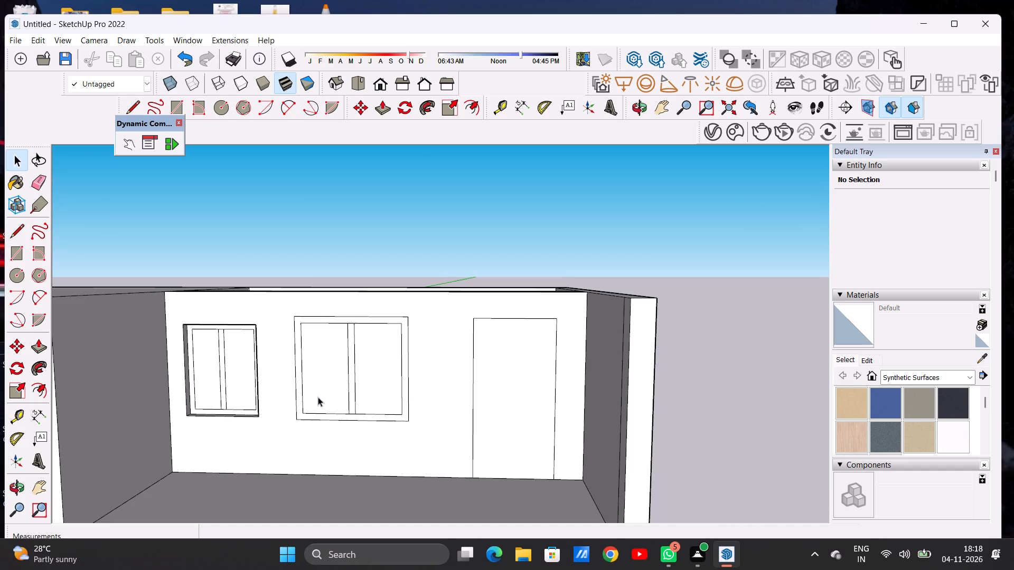
key("o")
scroll(369, 399, "down", 8)
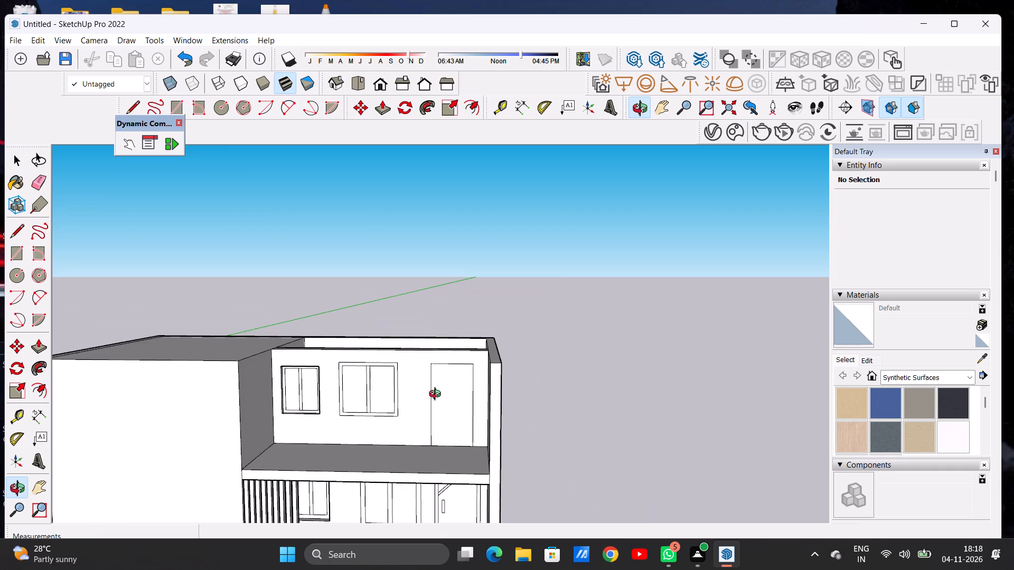
scroll(437, 395, "down", 3)
left_click_drag(326, 407, 330, 434)
scroll(468, 374, "up", 6)
scroll(468, 373, "down", 1)
scroll(468, 373, "up", 1)
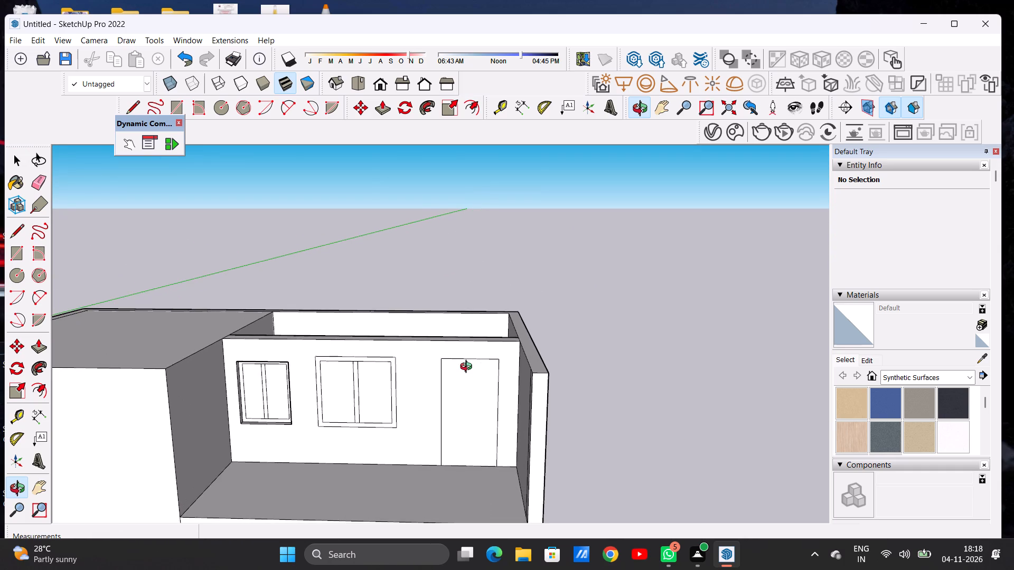
scroll(467, 362, "down", 1)
scroll(467, 362, "up", 1)
scroll(467, 362, "down", 7)
scroll(466, 474, "up", 10)
scroll(457, 428, "down", 1)
scroll(457, 428, "up", 1)
scroll(457, 428, "down", 1)
scroll(457, 428, "up", 1)
scroll(457, 438, "down", 6)
scroll(456, 439, "up", 2)
scroll(456, 440, "down", 4)
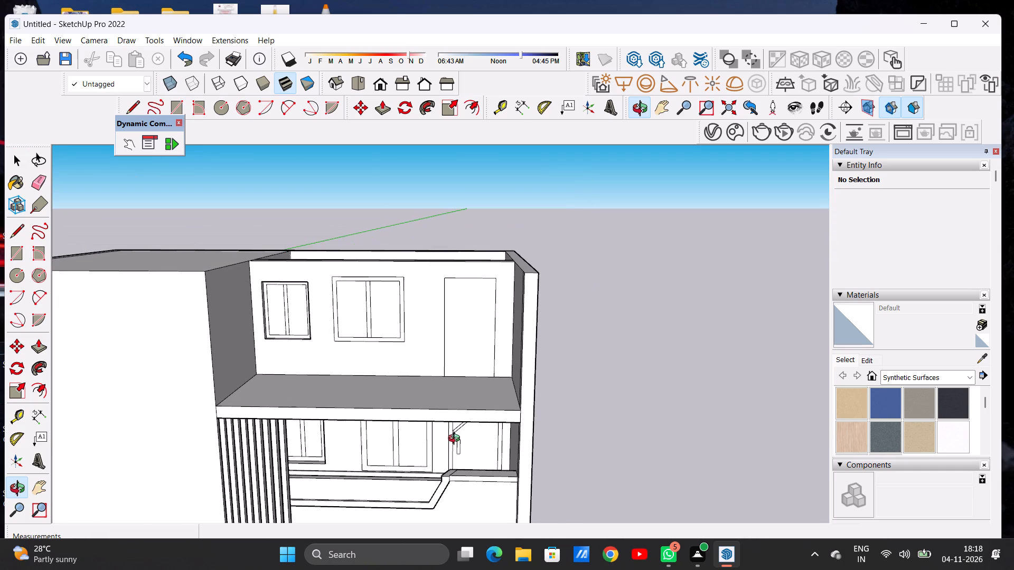
scroll(490, 309, "up", 8)
scroll(490, 309, "down", 1)
scroll(490, 309, "up", 4)
left_click_drag(458, 305, 458, 319)
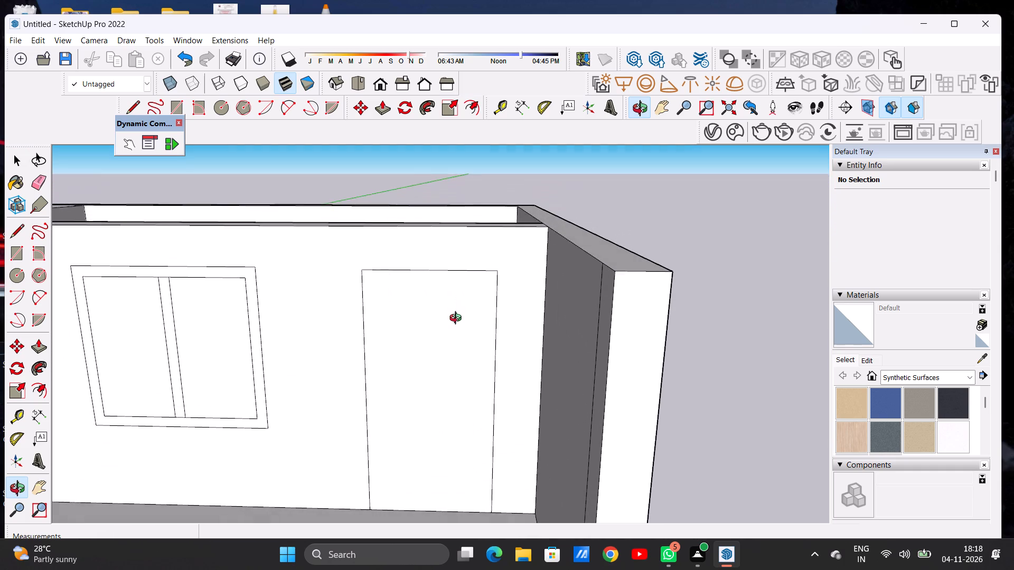
left_click_drag(458, 319, 463, 321)
type("OF")
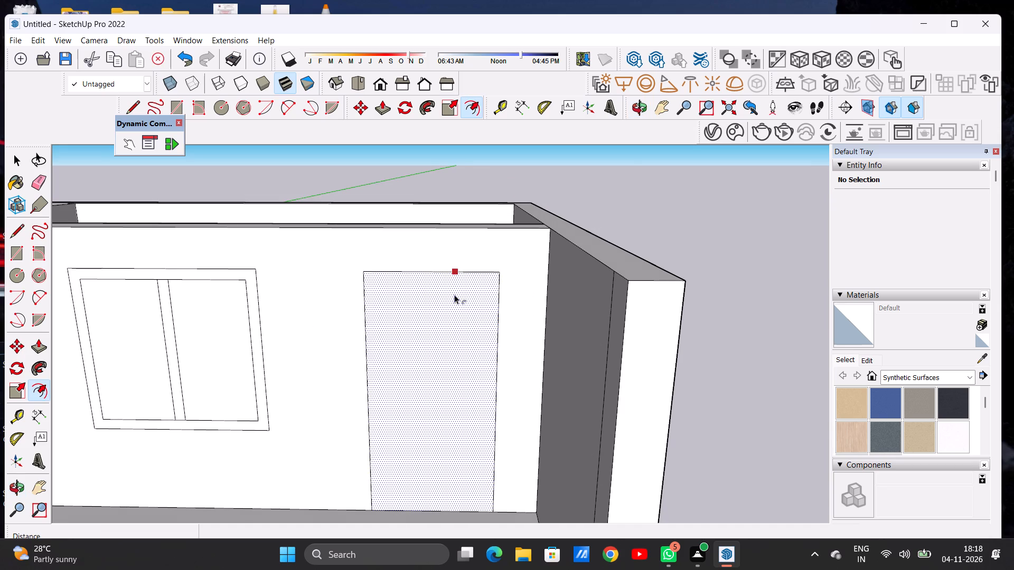
left_click(393, 284)
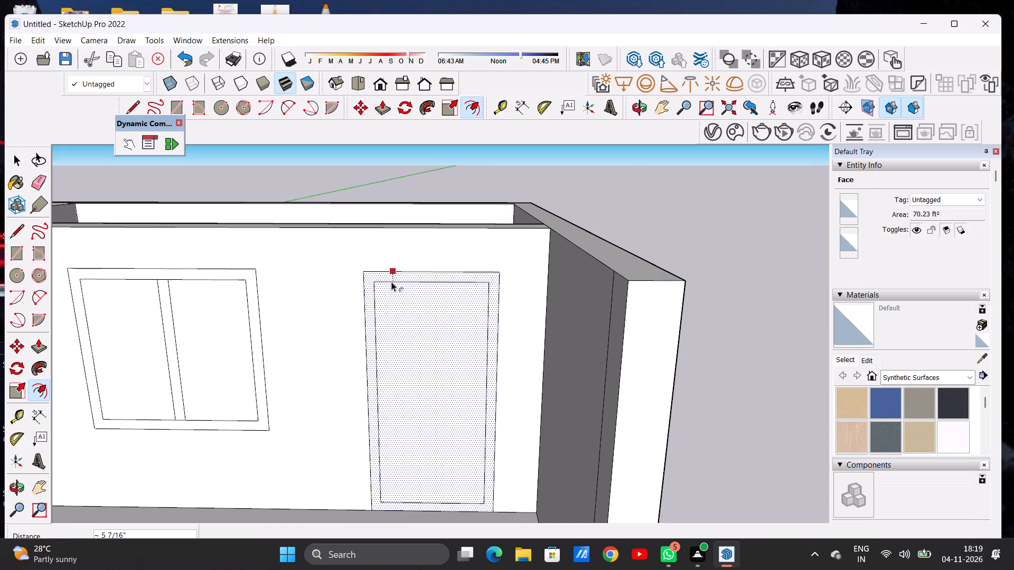
left_click(391, 282)
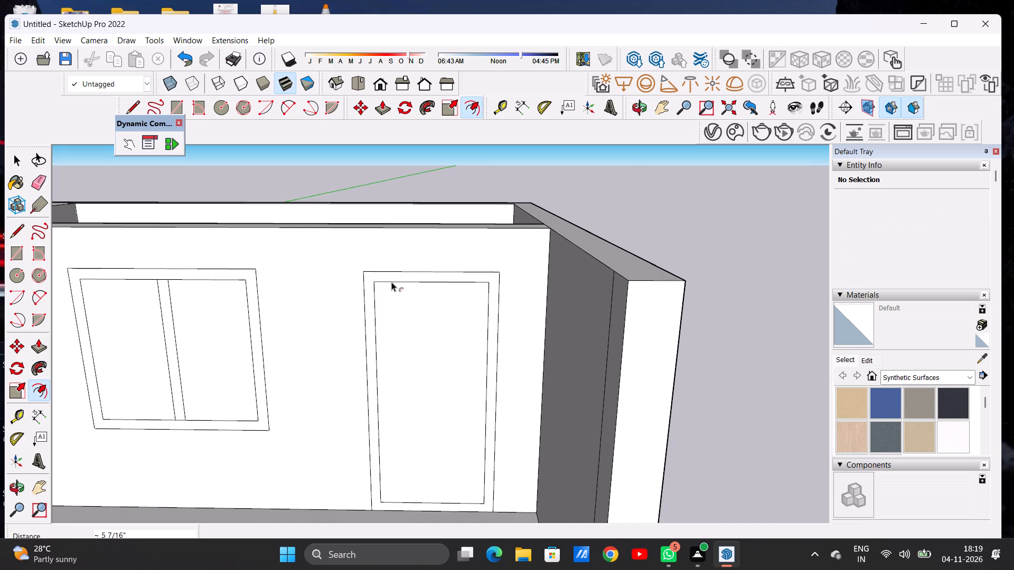
key("space")
Draw two closely spaced parallel diagonal lines from the door's left inner edge up to its top inner edge near the right corner.
type("L")
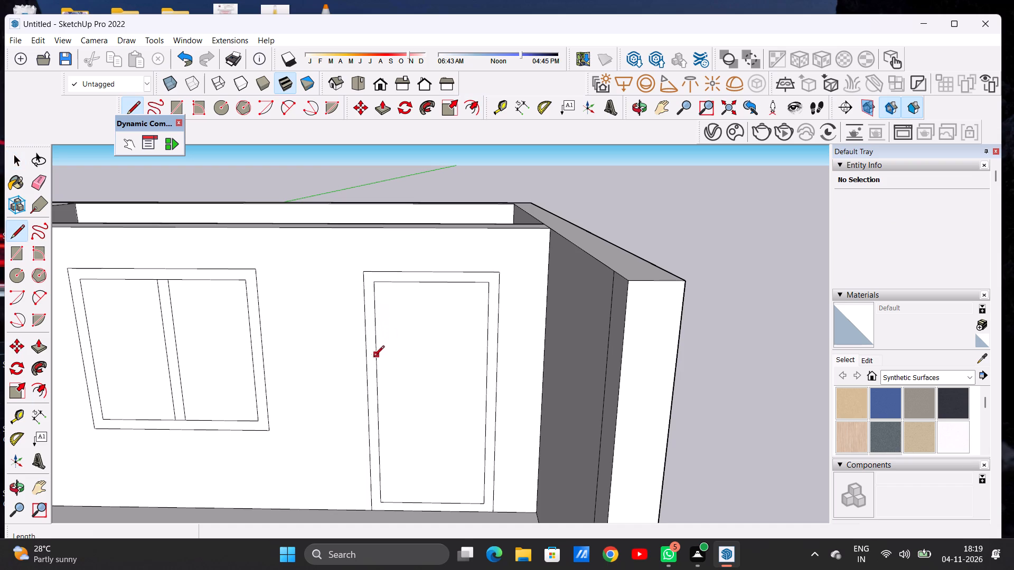
left_click(375, 365)
left_click(471, 283)
scroll(477, 288, "up", 3)
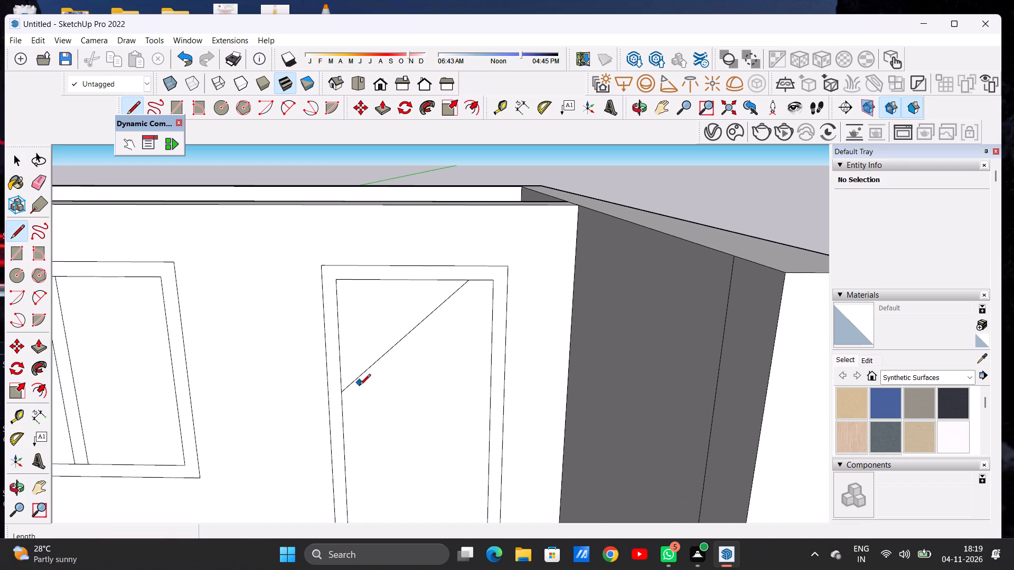
left_click(340, 404)
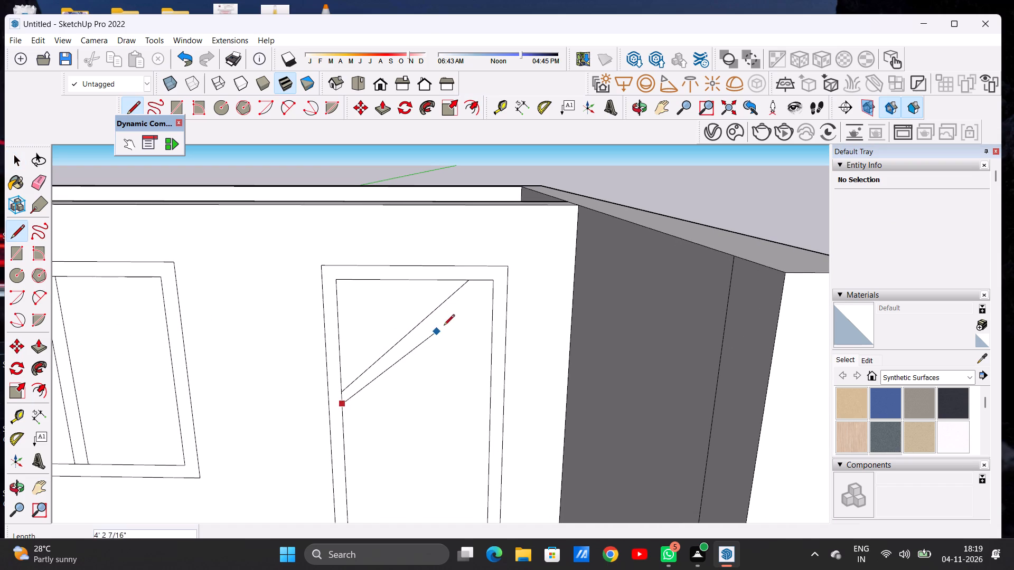
left_click(482, 281)
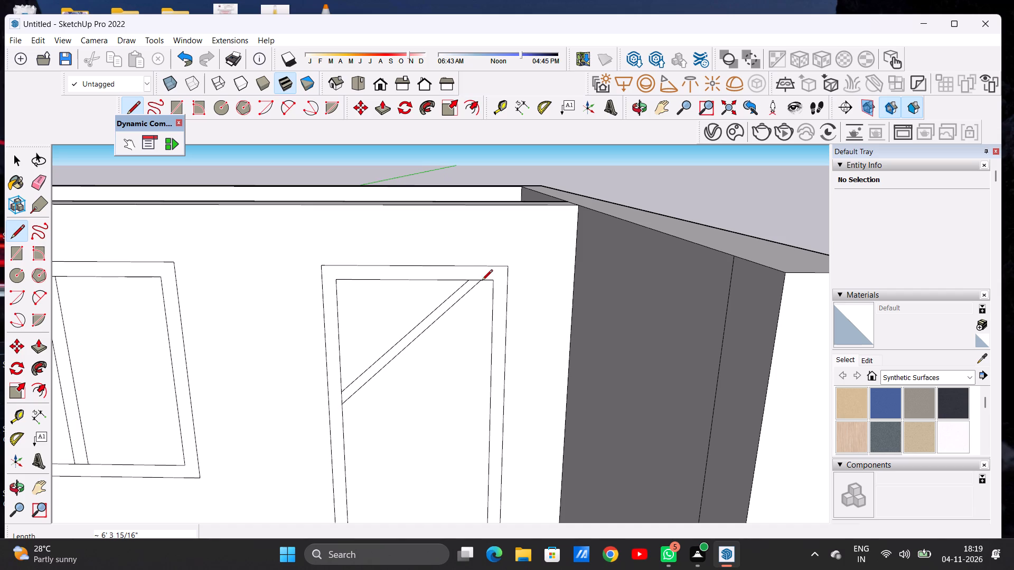
Draw two short slanted lines, about 2' long, from the door's top inner edge down to the diagonal strip.
left_click(370, 282)
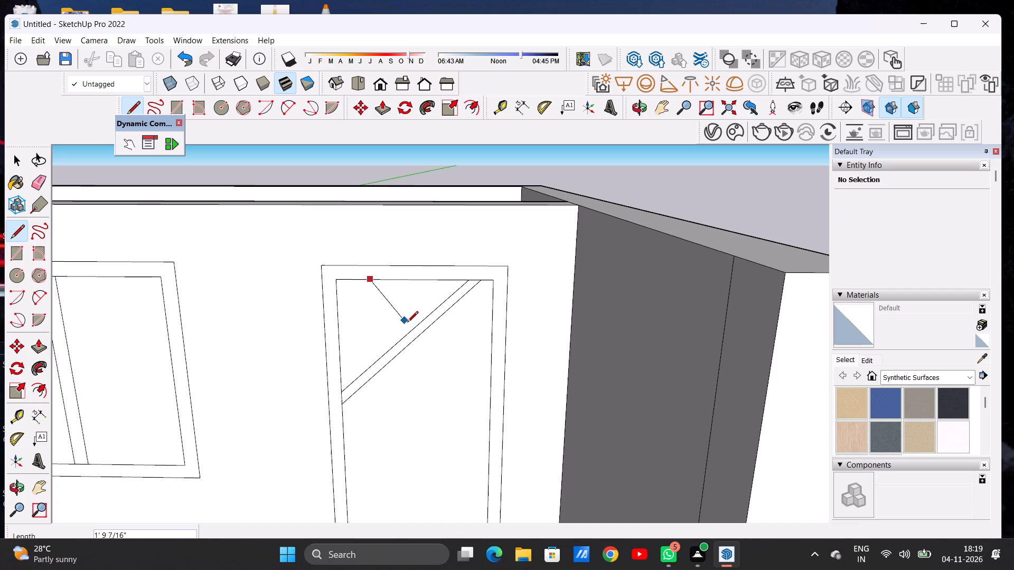
left_click(402, 333)
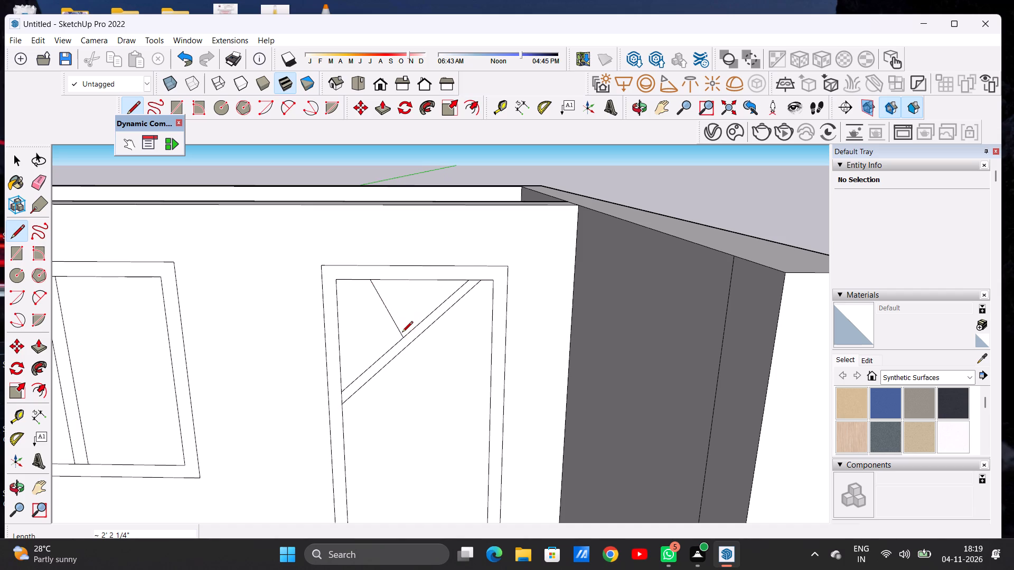
left_click(380, 281)
scroll(404, 338, "up", 6)
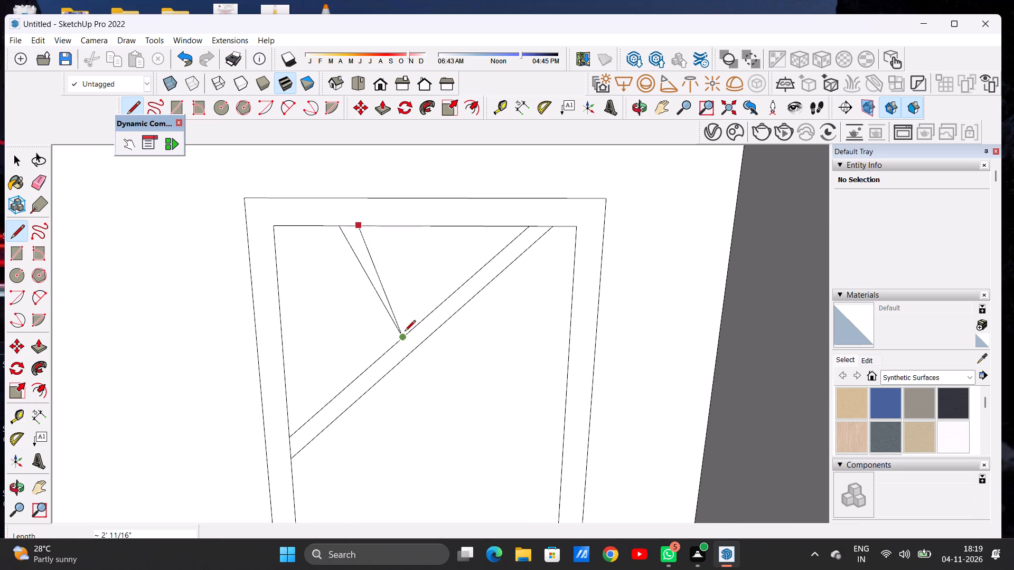
left_click(408, 329)
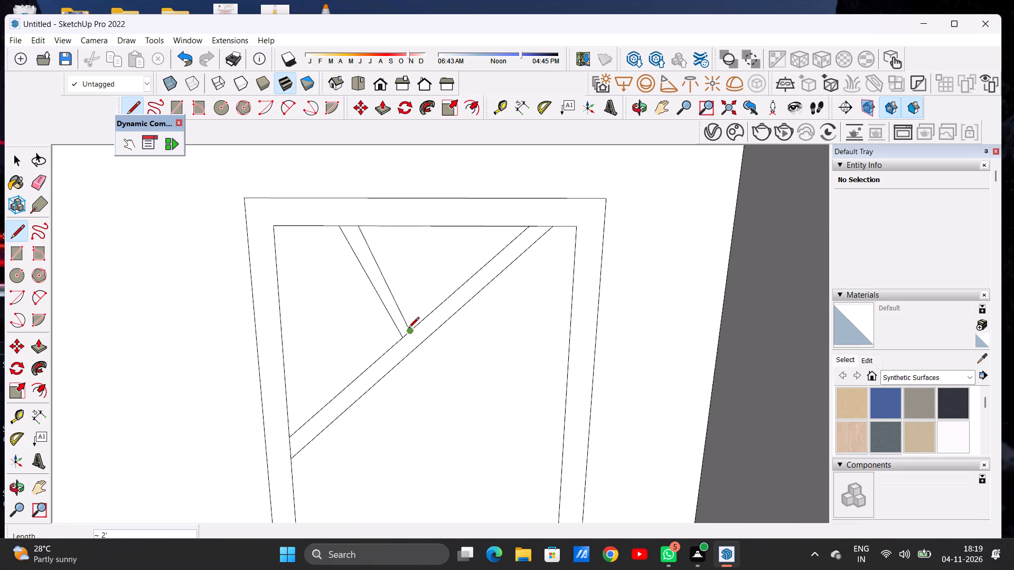
key("space")
Draw a narrow vertical handle rectangle, about 1' 11" by 4", near the door's left inner edge below the diagonal strip.
type("O")
scroll(424, 329, "down", 2)
scroll(424, 329, "up", 1)
scroll(424, 329, "down", 1)
scroll(424, 329, "up", 1)
scroll(422, 327, "down", 2)
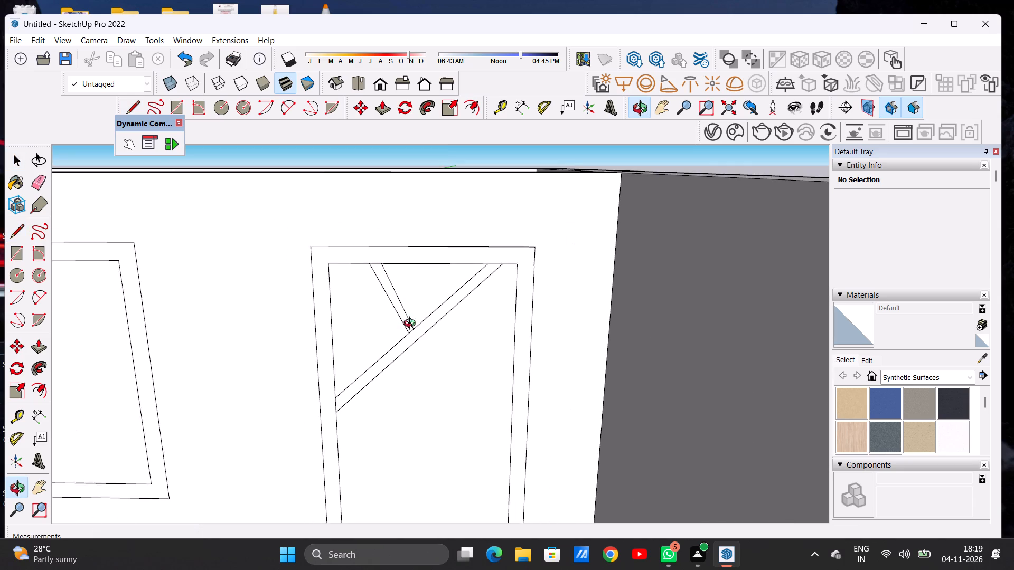
scroll(412, 325, "down", 15)
scroll(440, 301, "up", 1)
scroll(447, 303, "down", 1)
scroll(416, 396, "up", 6)
scroll(416, 396, "down", 1)
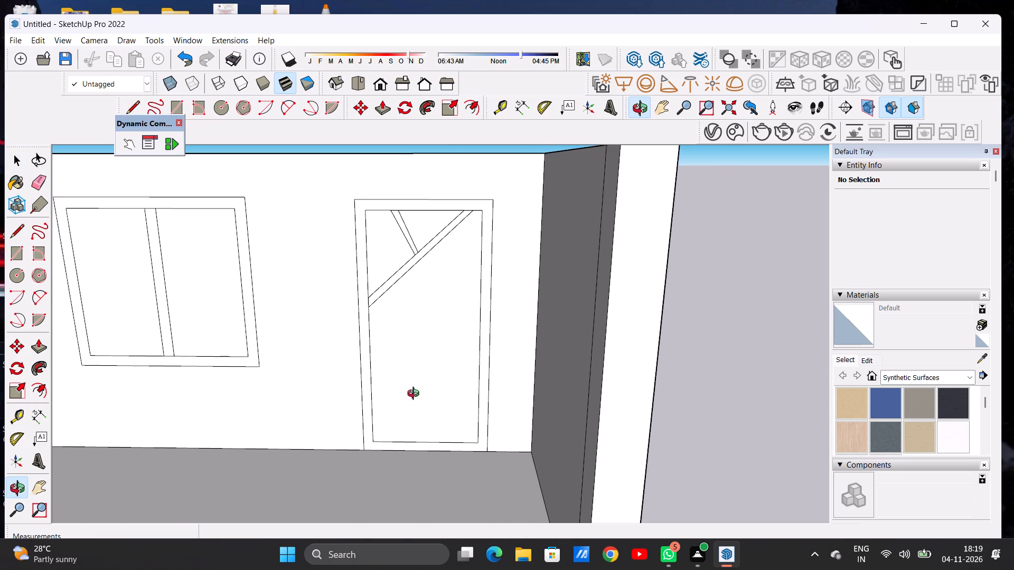
left_click_drag(443, 359, 440, 344)
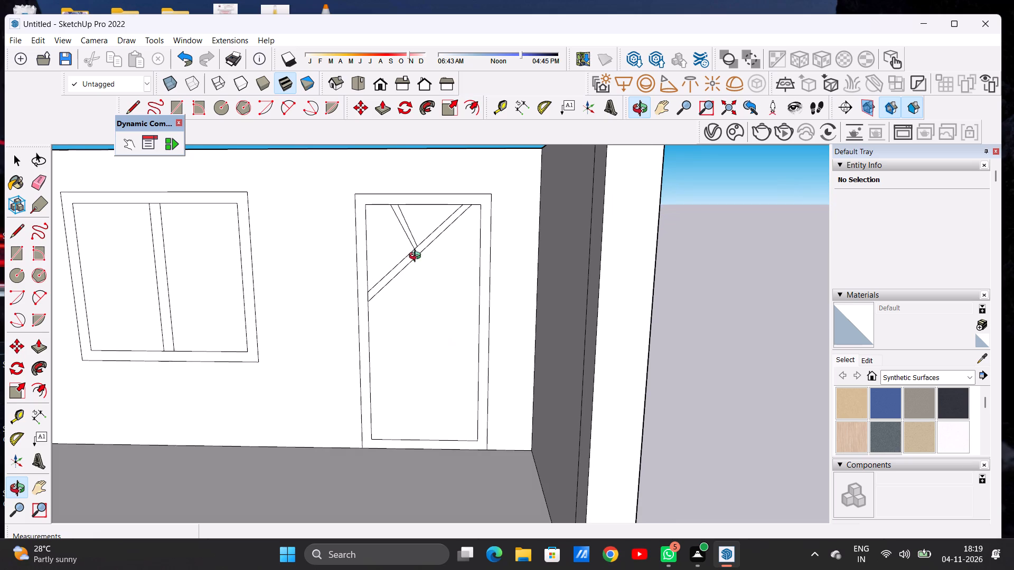
left_click(378, 80)
scroll(339, 313, "down", 7)
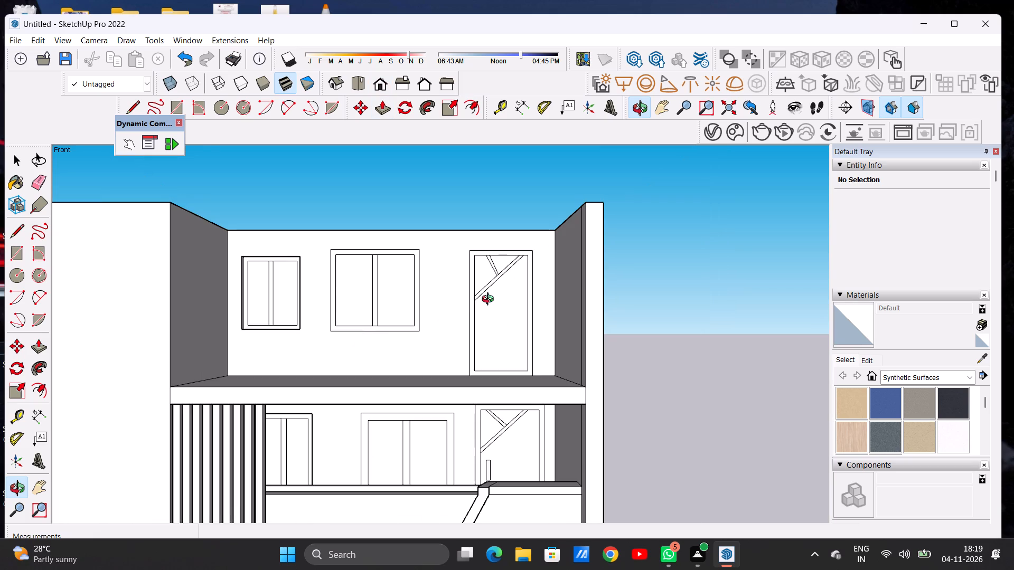
scroll(514, 296, "up", 2)
scroll(514, 296, "down", 1)
scroll(514, 296, "up", 1)
scroll(514, 296, "down", 1)
scroll(514, 296, "up", 6)
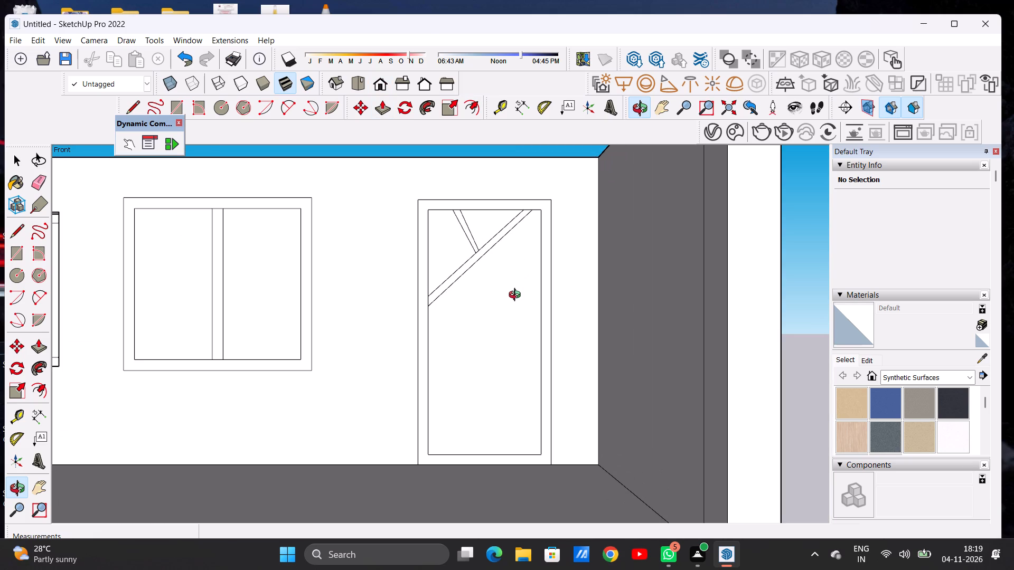
scroll(500, 267, "up", 4)
left_click_drag(484, 267, 491, 328)
scroll(402, 301, "down", 2)
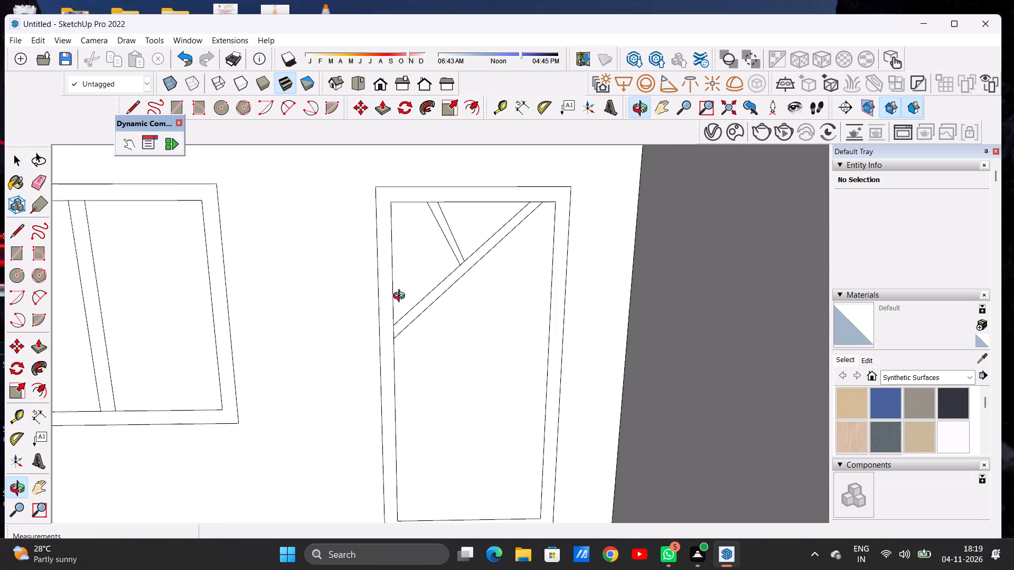
scroll(401, 297, "down", 2)
scroll(472, 375, "up", 2)
key("r")
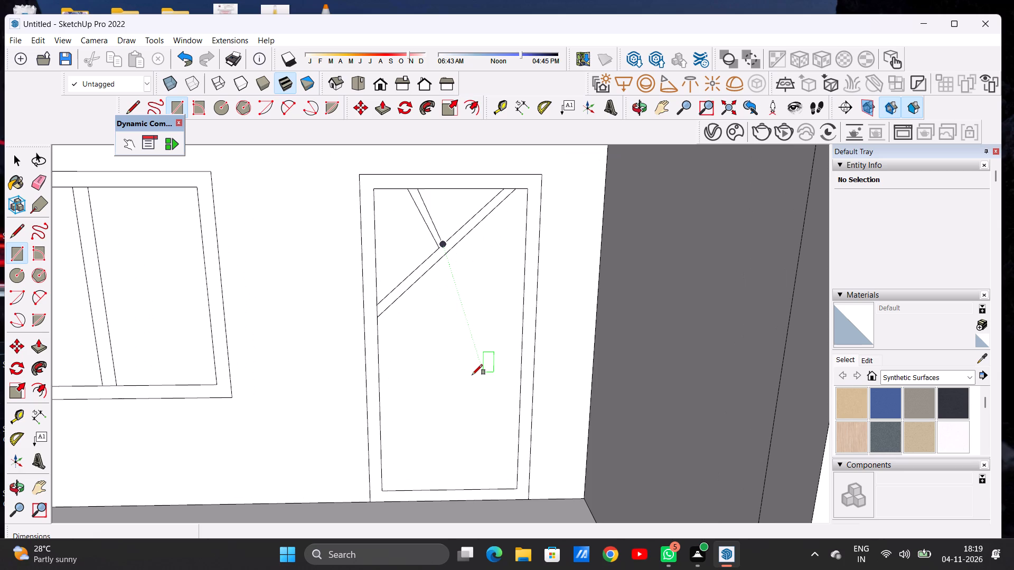
left_click(389, 334)
left_click(399, 334)
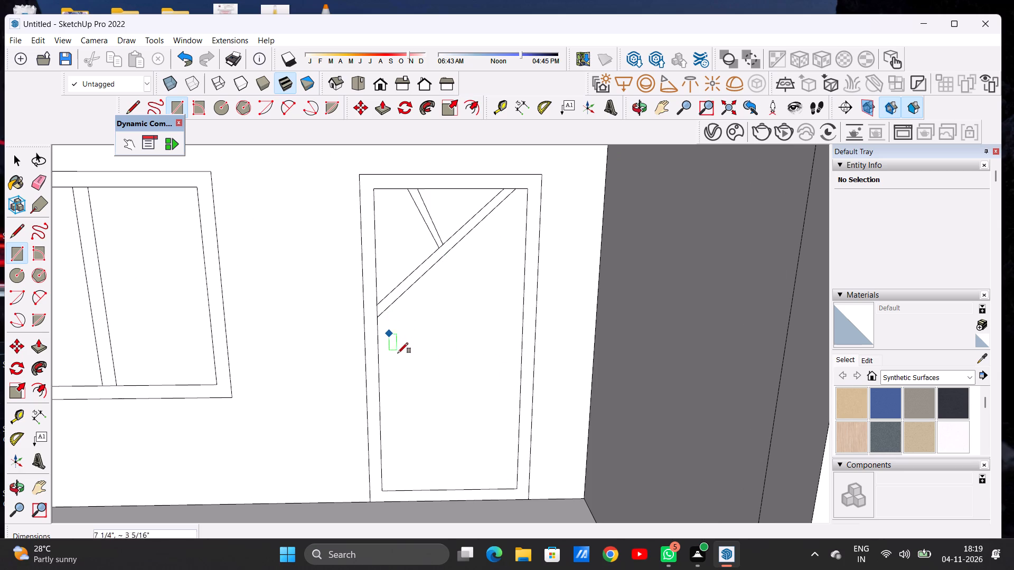
left_click(399, 386)
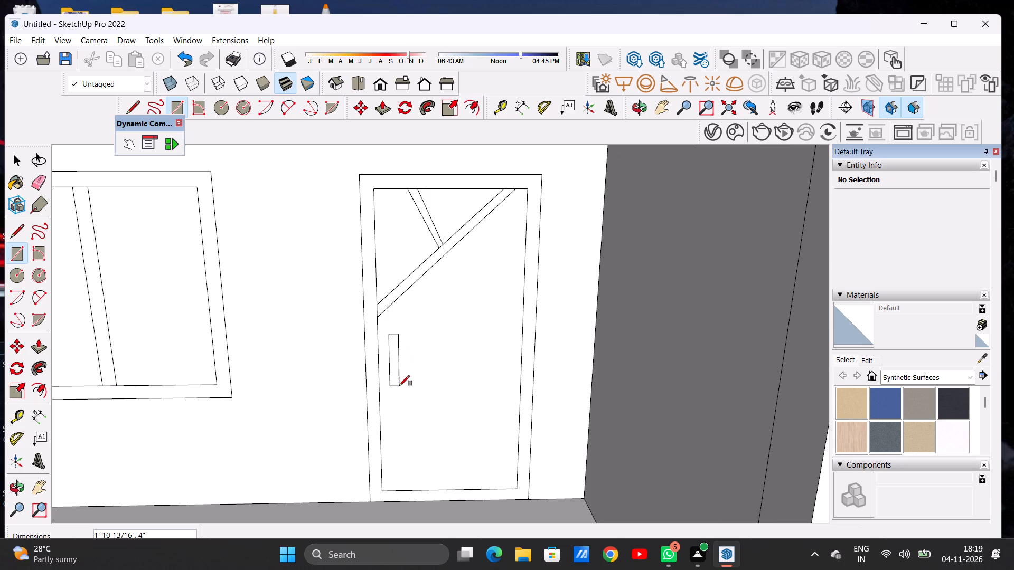
key("space")
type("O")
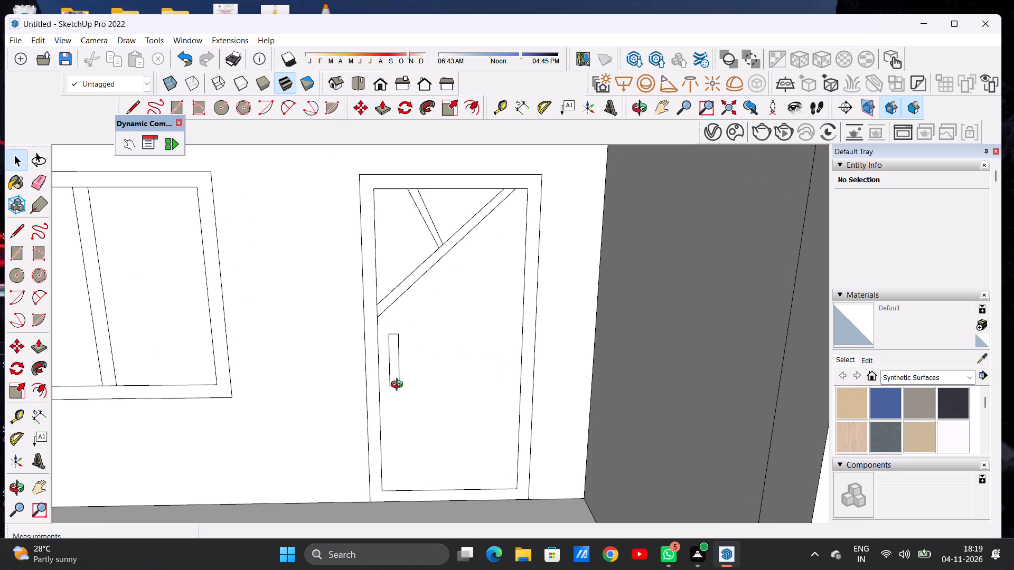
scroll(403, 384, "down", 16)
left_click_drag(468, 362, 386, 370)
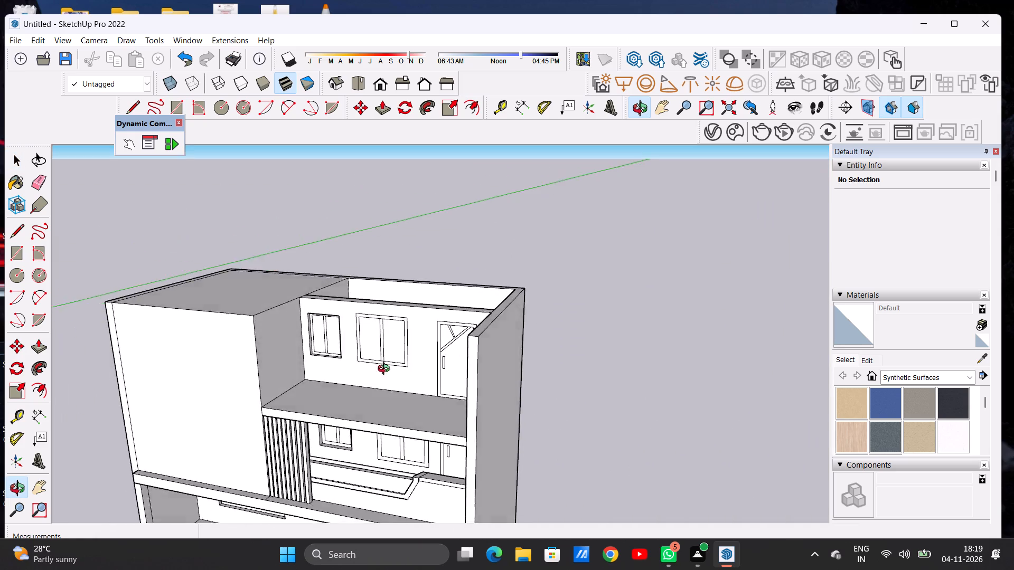
Examine the top storey's recessed terrace, its windows and door, and the storeys below from several angles.
left_click_drag(386, 370, 445, 357)
scroll(556, 344, "down", 6)
scroll(352, 365, "up", 9)
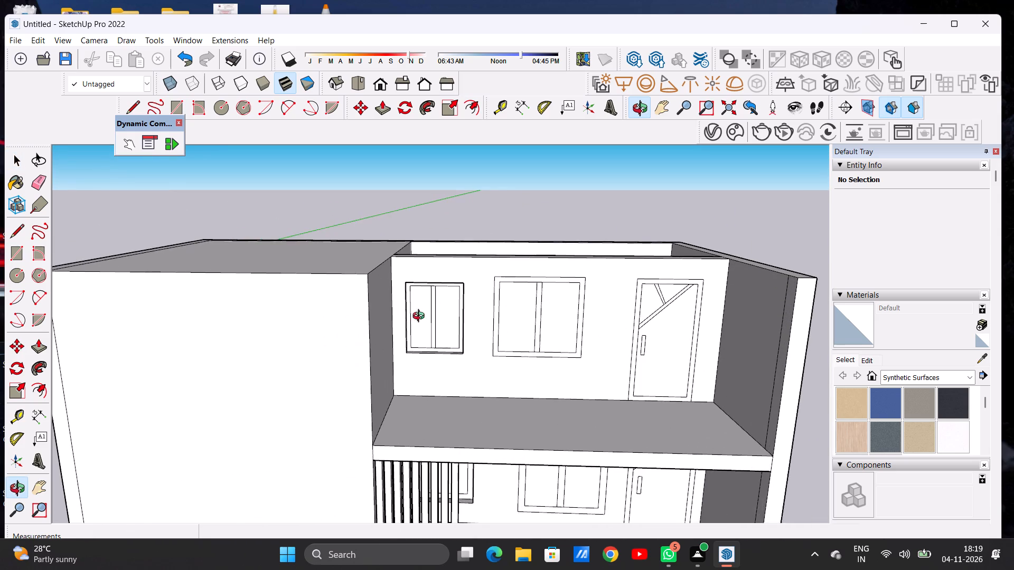
left_click_drag(434, 310, 447, 371)
scroll(281, 317, "down", 8)
left_click_drag(374, 339, 383, 431)
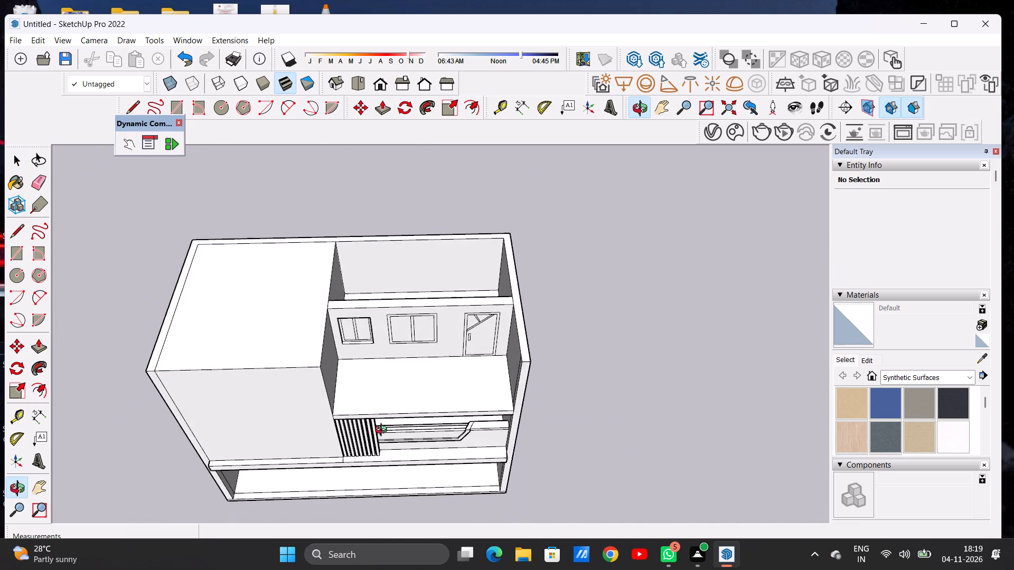
left_click_drag(383, 431, 386, 320)
left_click_drag(399, 387, 387, 416)
left_click_drag(402, 307, 390, 416)
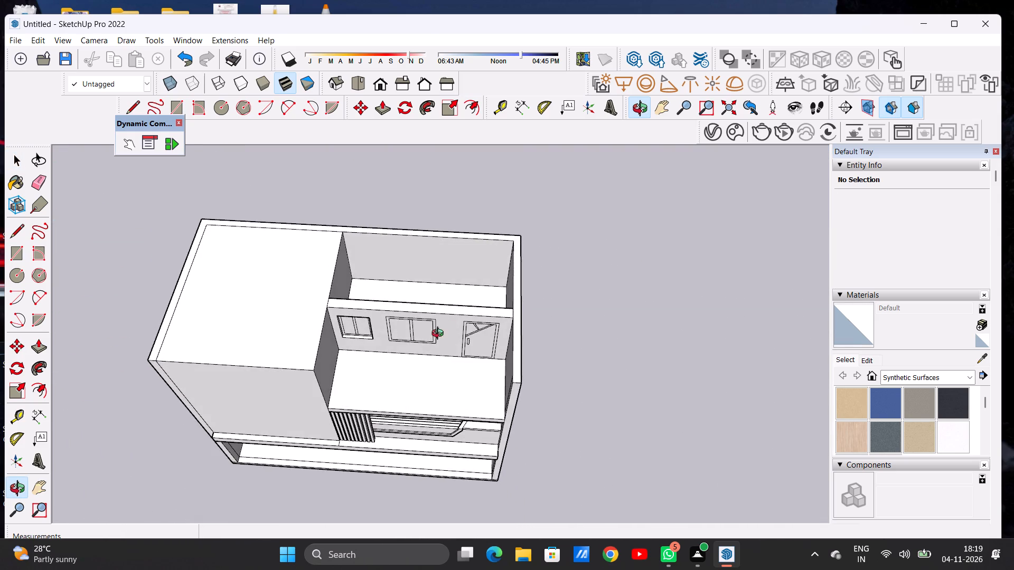
left_click_drag(449, 328, 278, 340)
left_click_drag(430, 304, 250, 312)
left_click_drag(422, 297, 599, 266)
left_click_drag(365, 320, 602, 280)
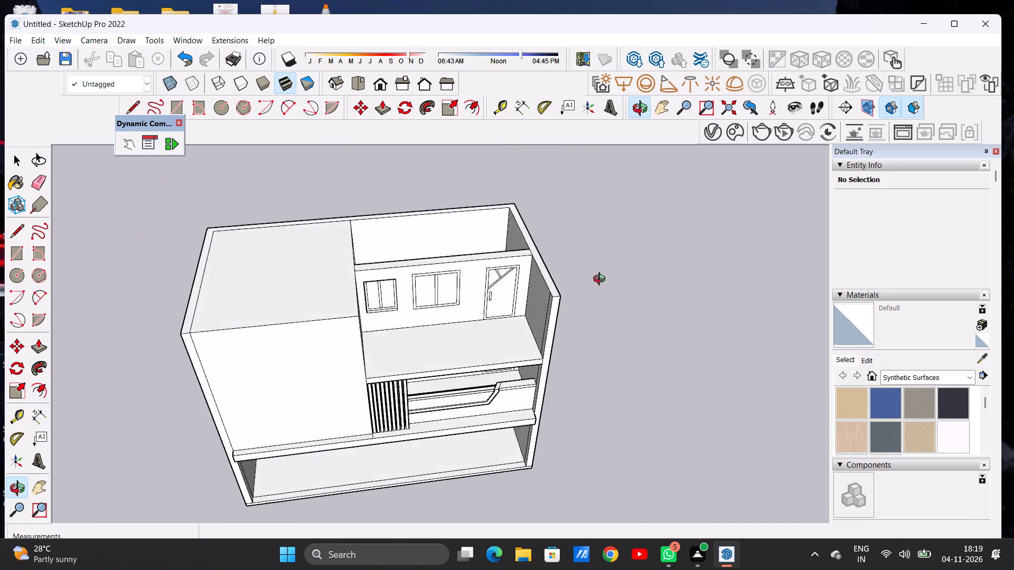
left_click_drag(430, 325, 396, 262)
scroll(453, 306, "up", 7)
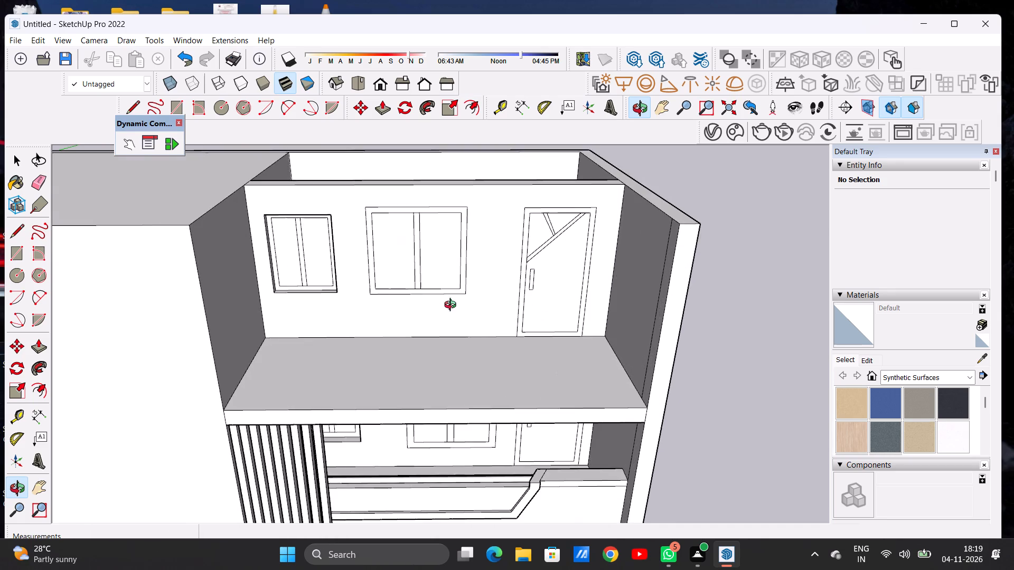
left_click_drag(390, 288, 387, 397)
scroll(360, 306, "down", 6)
left_click_drag(371, 331, 372, 410)
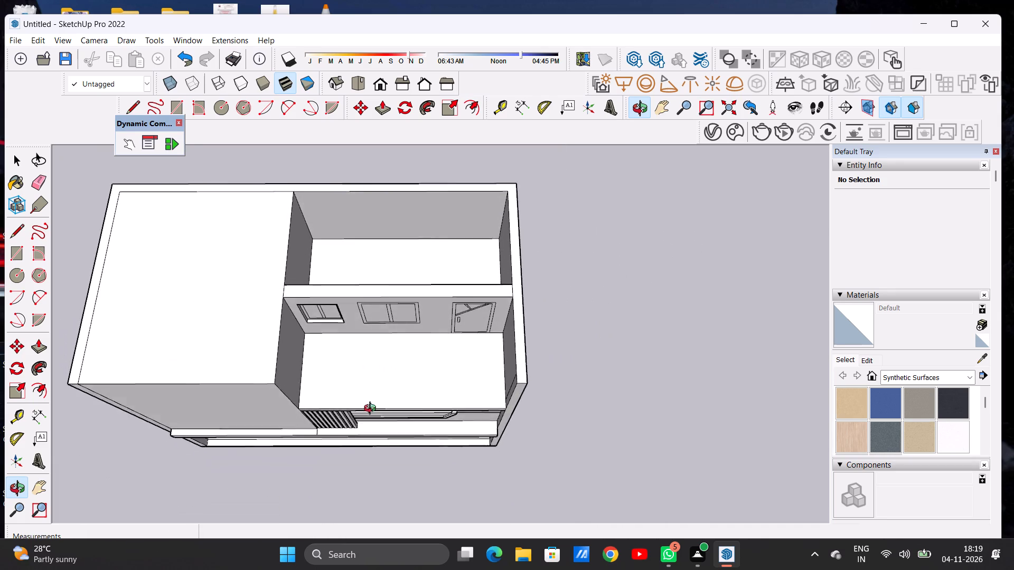
left_click_drag(372, 410, 373, 382)
scroll(381, 405, "up", 7)
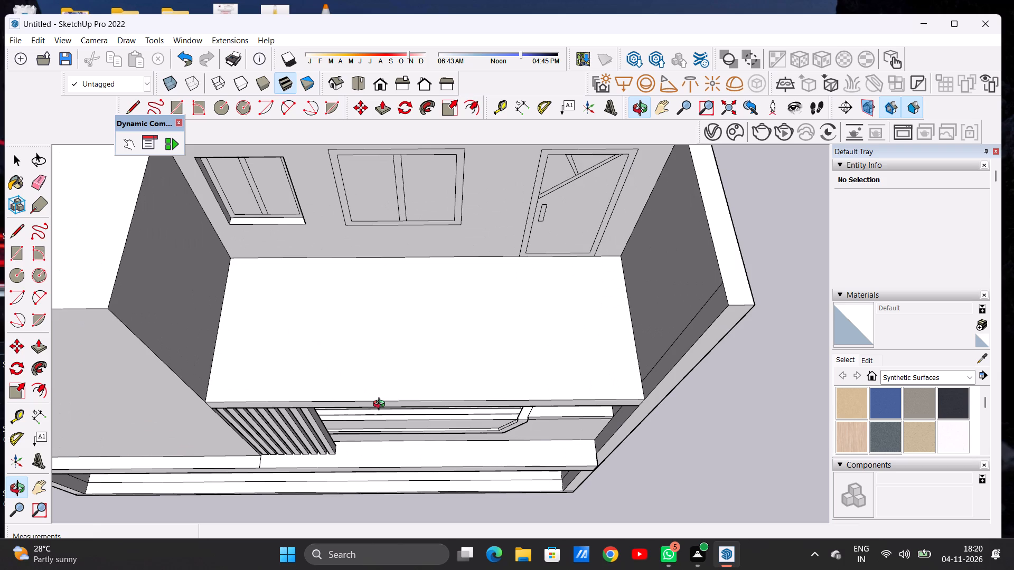
scroll(384, 402, "down", 5)
left_click_drag(417, 379, 413, 296)
left_click_drag(418, 327, 428, 276)
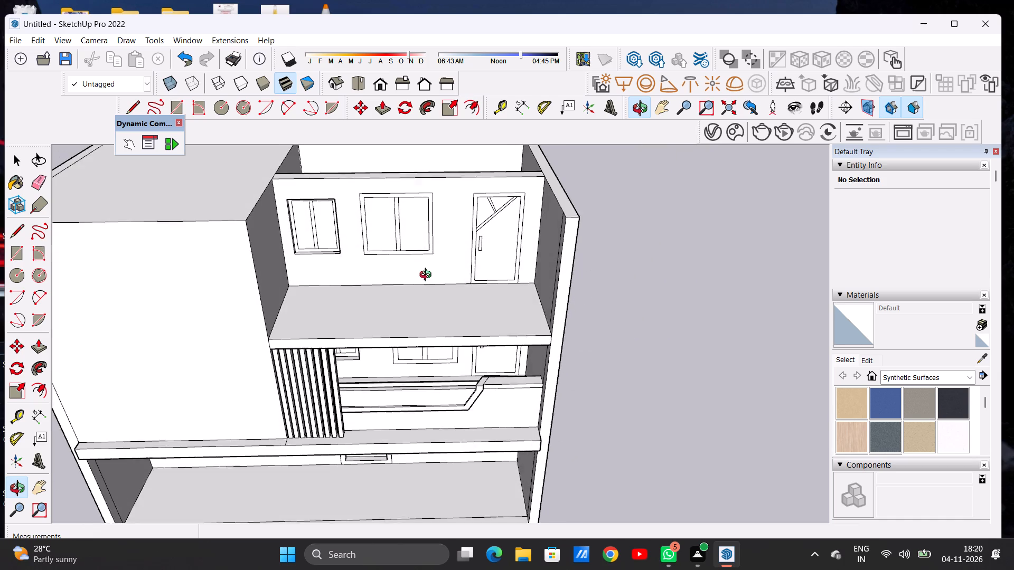
left_click_drag(428, 276, 428, 271)
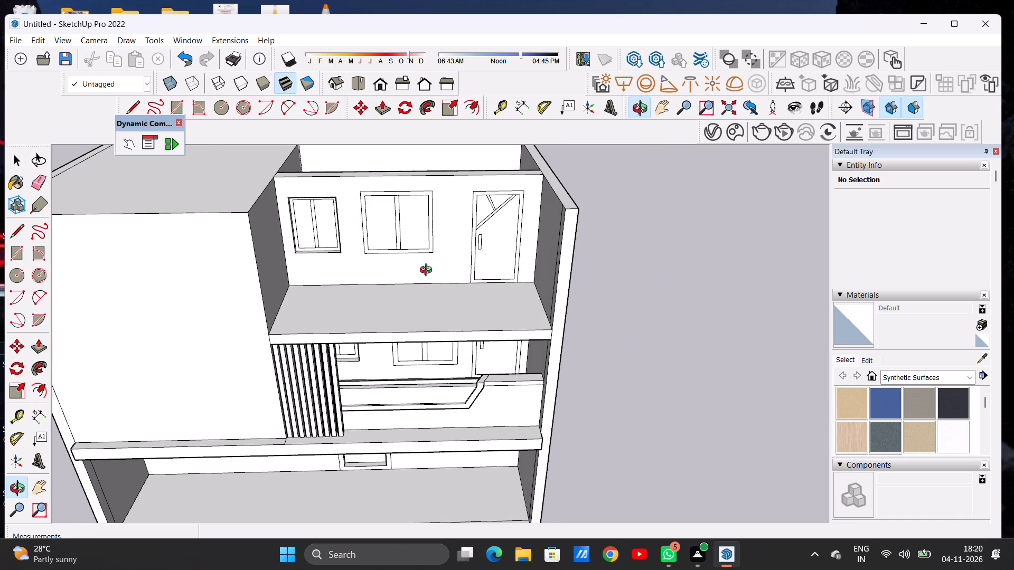
left_click_drag(429, 273, 426, 397)
left_click_drag(418, 388, 402, 331)
scroll(513, 343, "down", 6)
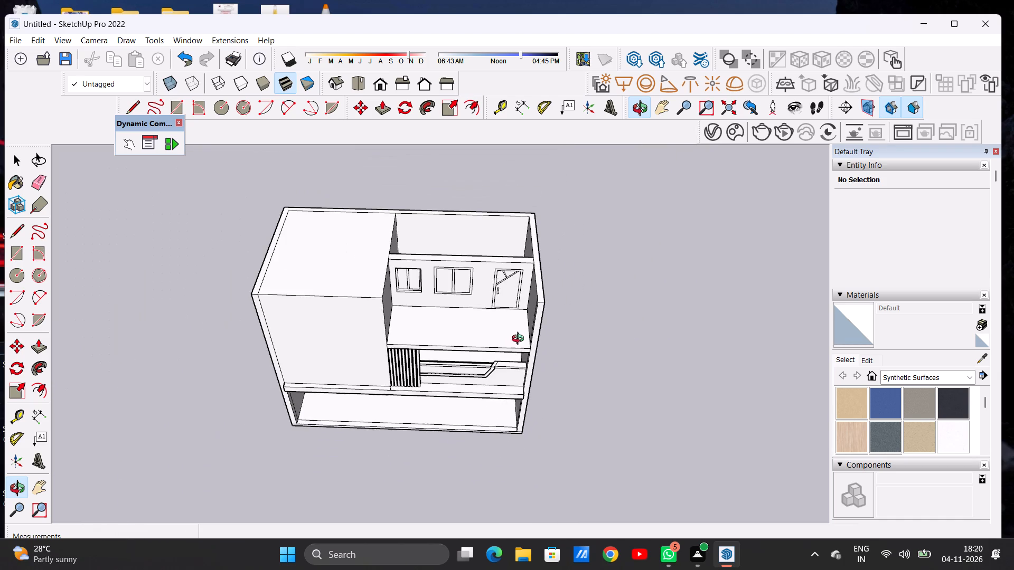
Push/Pull the front edge of the top terrace's floor slab outward by about 1' 2" over the balcony below.
scroll(520, 340, "down", 1)
left_click_drag(502, 368, 337, 396)
scroll(478, 432, "up", 5)
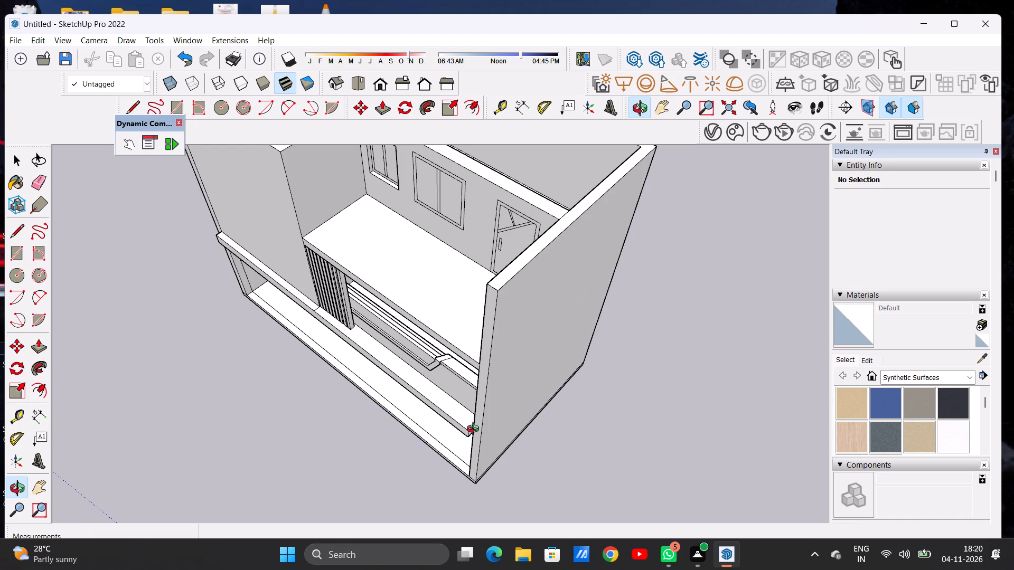
key("space")
type("P")
scroll(452, 424, "up", 5)
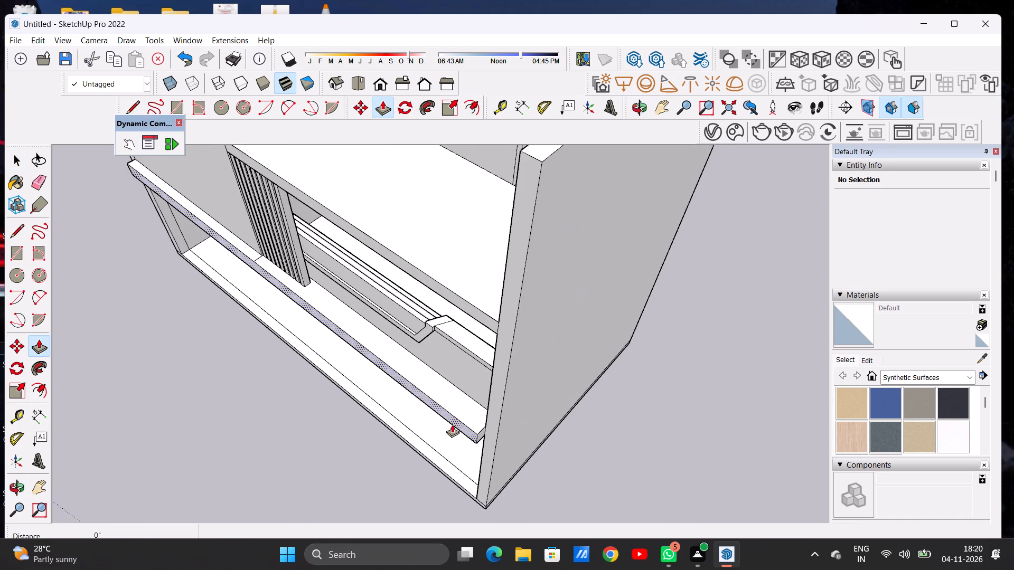
scroll(493, 307, "up", 3)
scroll(493, 307, "down", 1)
scroll(493, 307, "up", 2)
left_click(502, 301)
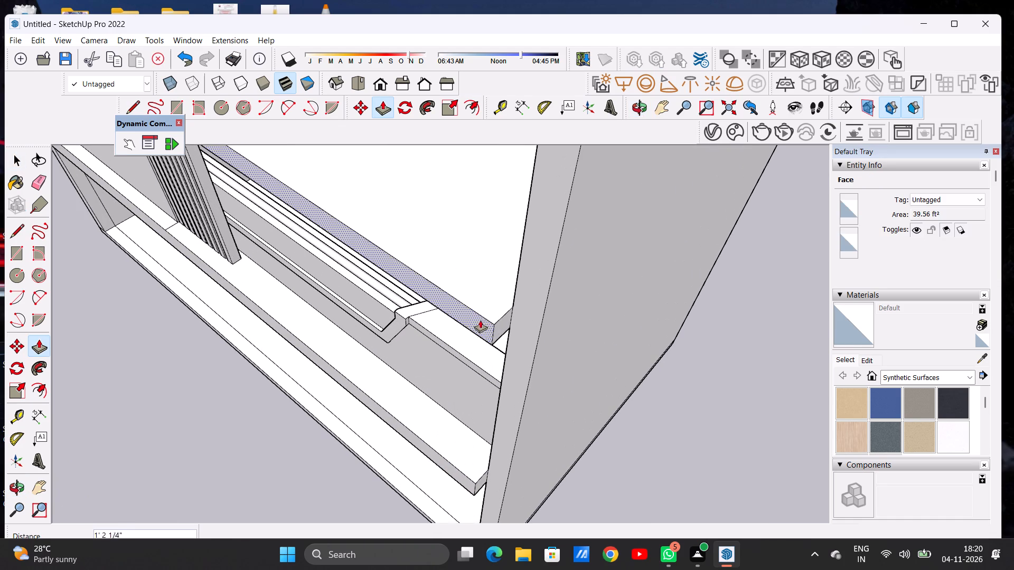
scroll(481, 326, "down", 5)
scroll(481, 326, "up", 1)
scroll(481, 326, "down", 1)
scroll(477, 442, "up", 2)
scroll(477, 442, "down", 1)
scroll(477, 442, "up", 4)
left_click(477, 442)
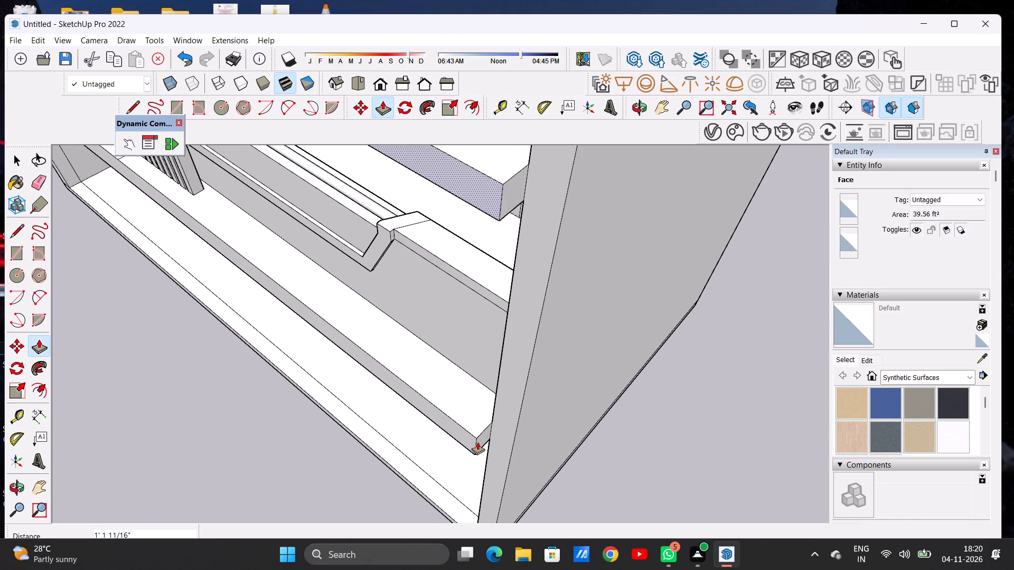
key("space")
Draw two closely spaced parallel lines, about 30' 10 1/2" long, across the terrace floor near its front edge.
type("O")
scroll(468, 398, "down", 2)
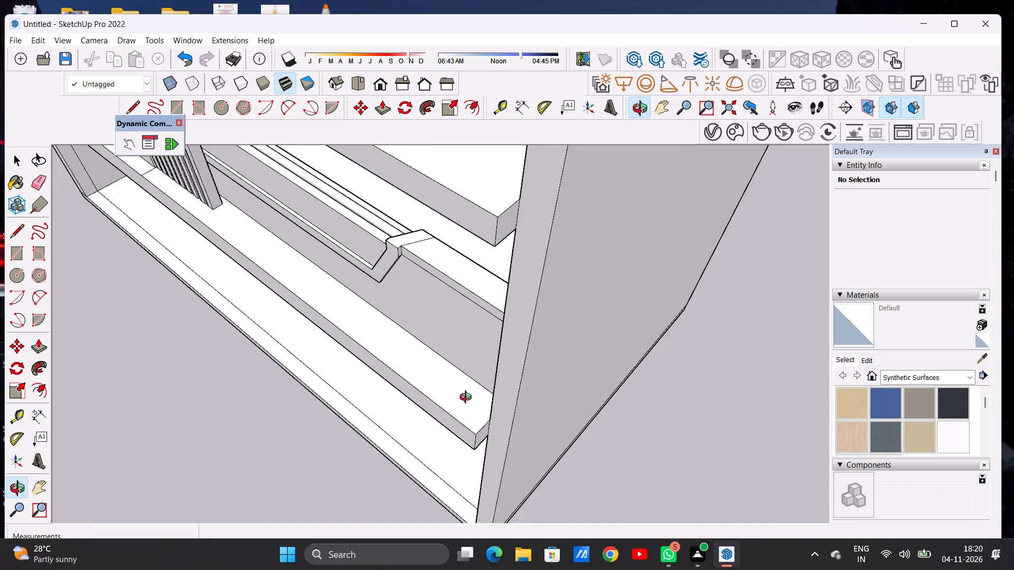
scroll(468, 398, "down", 13)
scroll(463, 413, "up", 1)
scroll(463, 412, "down", 2)
left_click_drag(444, 398, 609, 306)
left_click_drag(496, 269, 499, 363)
scroll(500, 306, "up", 6)
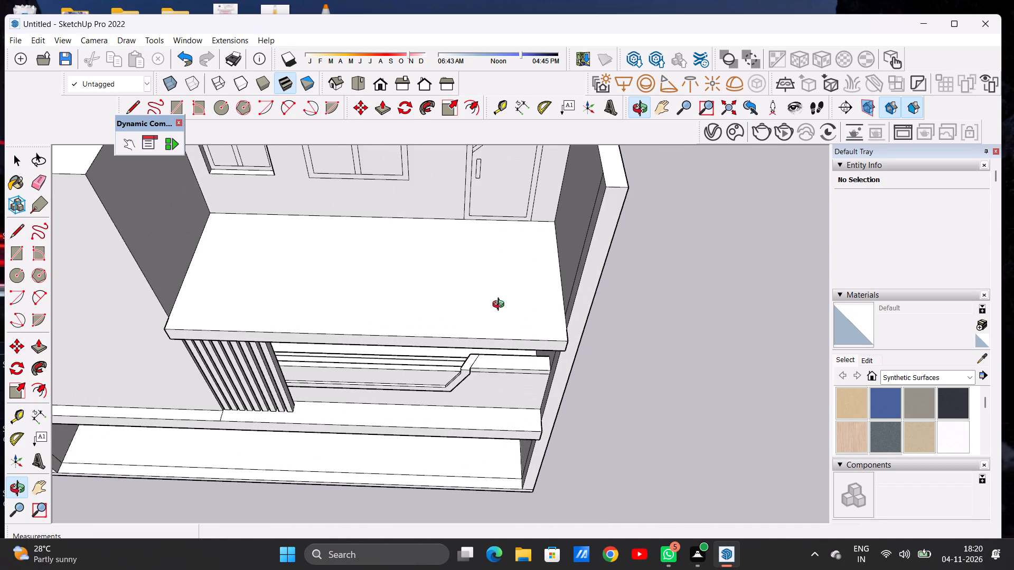
left_click_drag(494, 292, 518, 367)
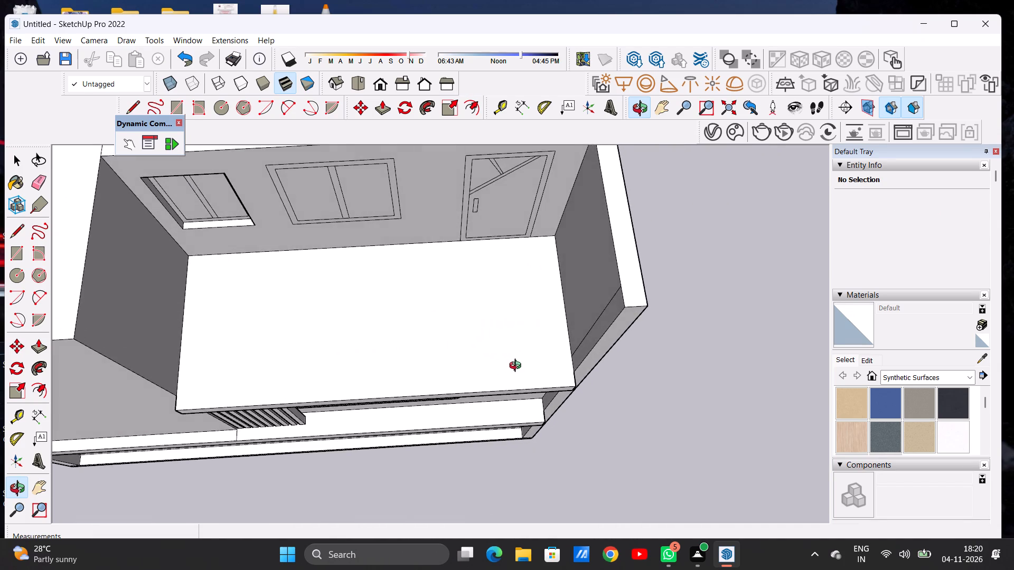
left_click_drag(518, 367, 512, 371)
key("l")
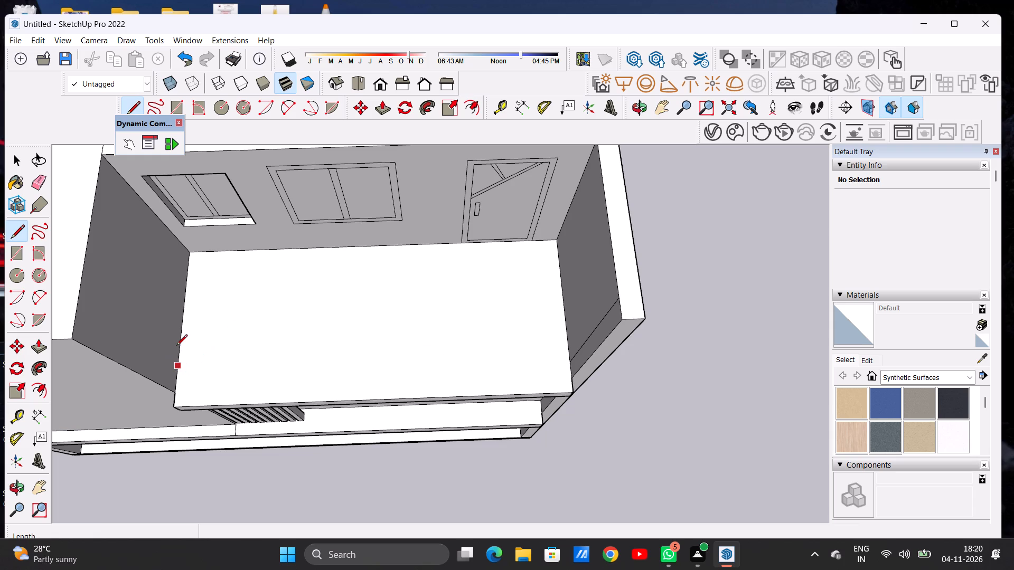
left_click(176, 363)
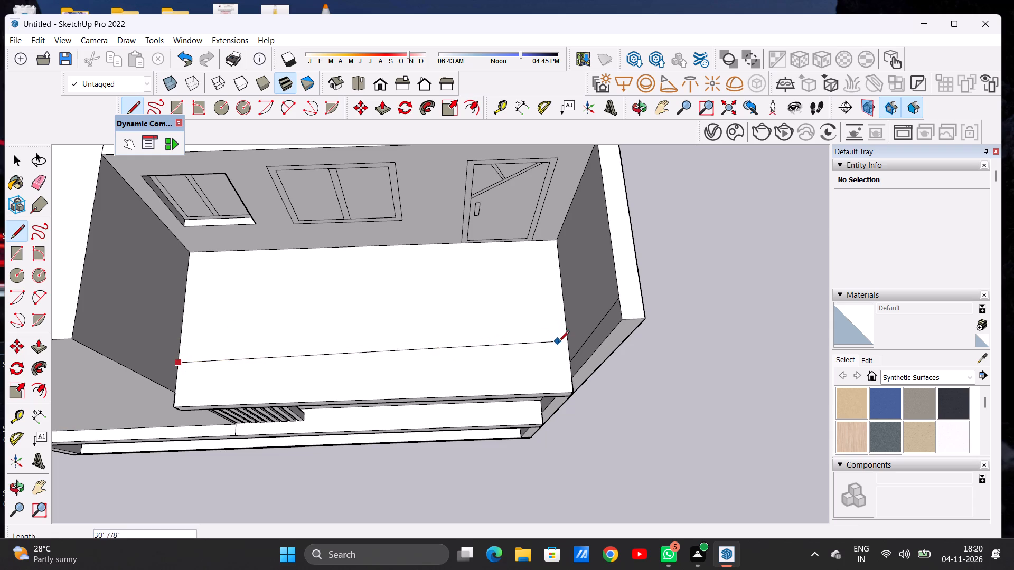
left_click(567, 345)
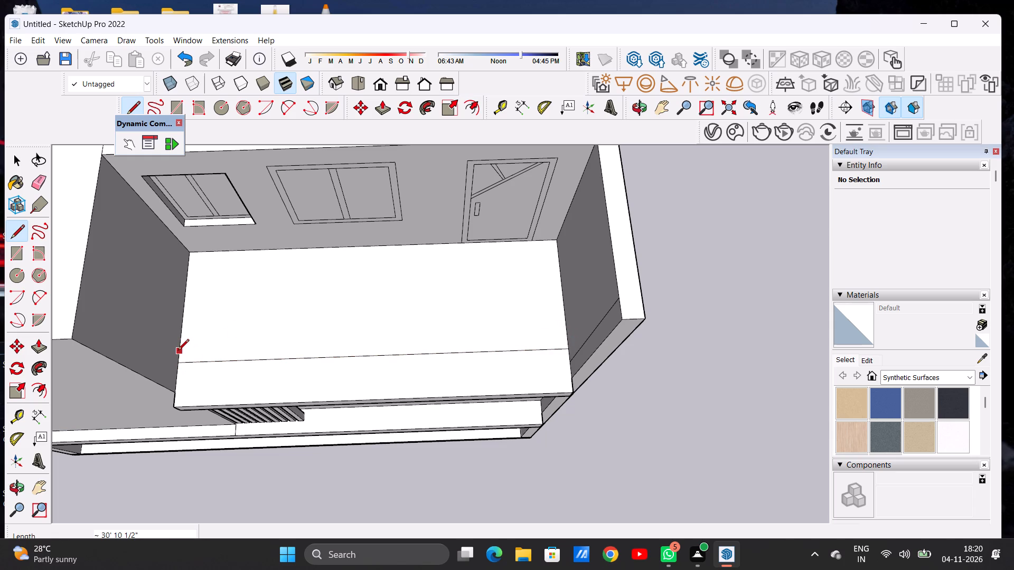
left_click(178, 351)
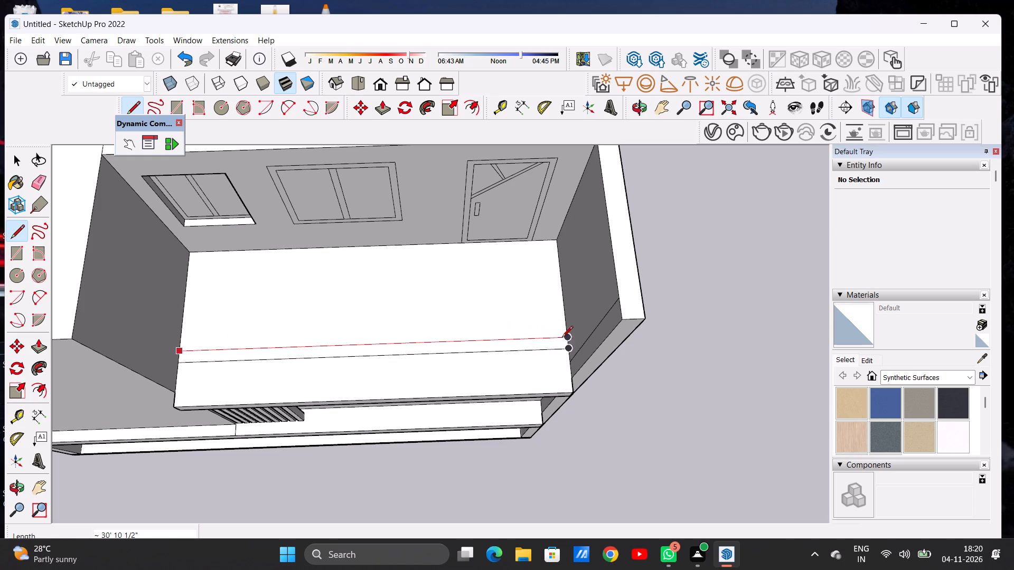
left_click(567, 338)
key("space")
Push/Pull the narrow strip between the two floor lines up by about 6' 7" to form the terrace's parapet wall.
type("O")
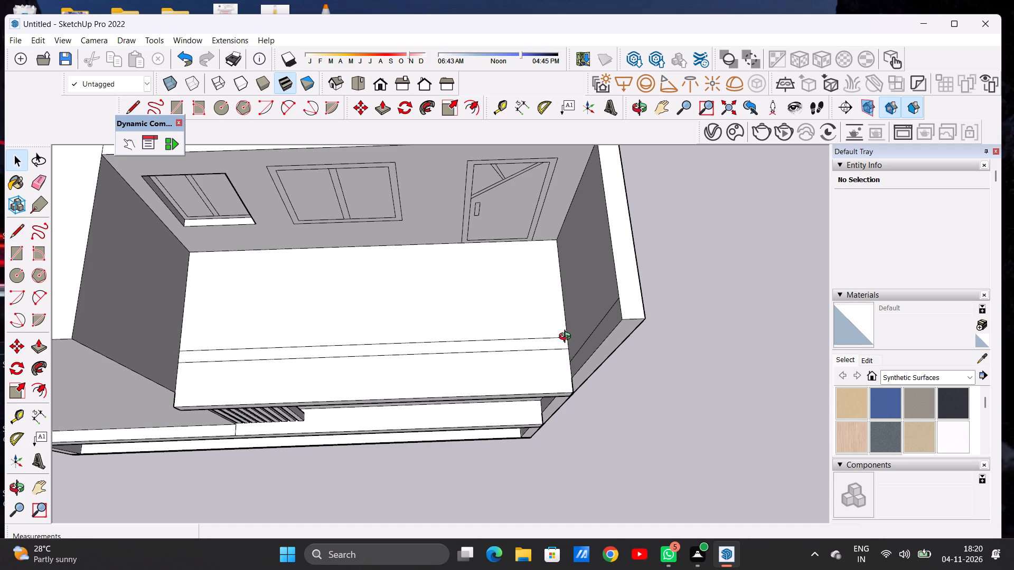
scroll(525, 422, "down", 7)
left_click_drag(540, 404, 544, 288)
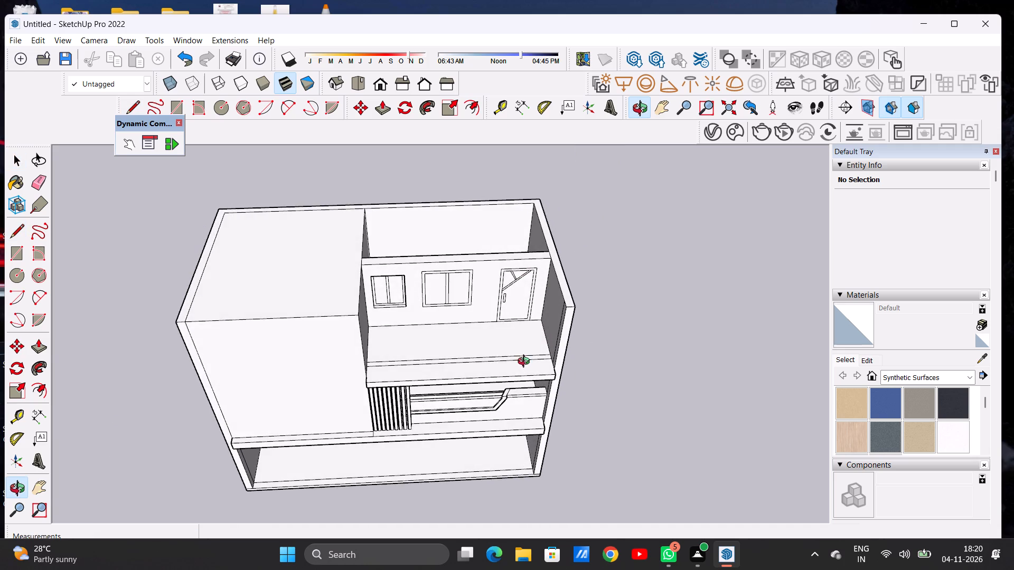
scroll(523, 368, "up", 9)
key("p")
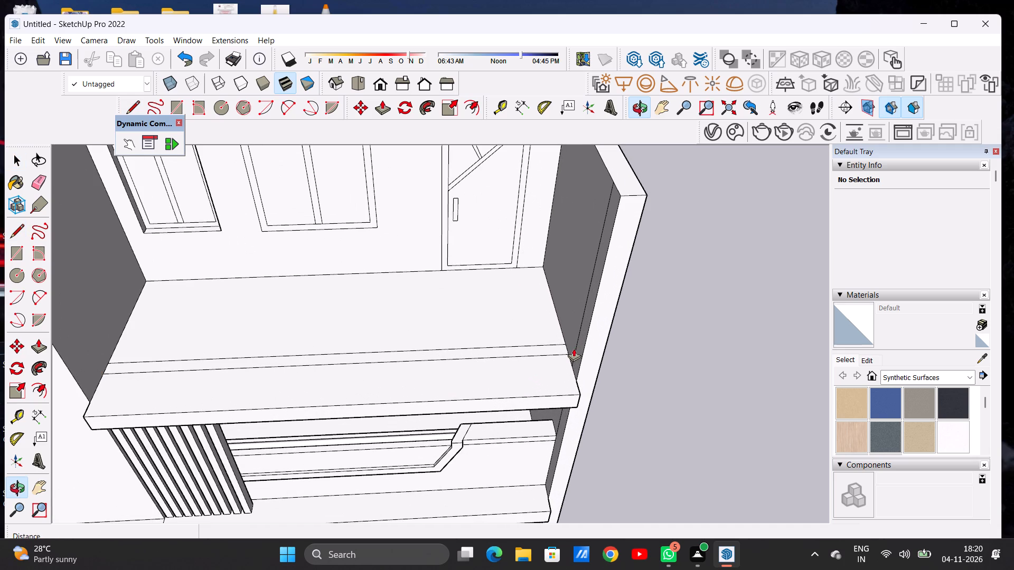
scroll(562, 346, "up", 4)
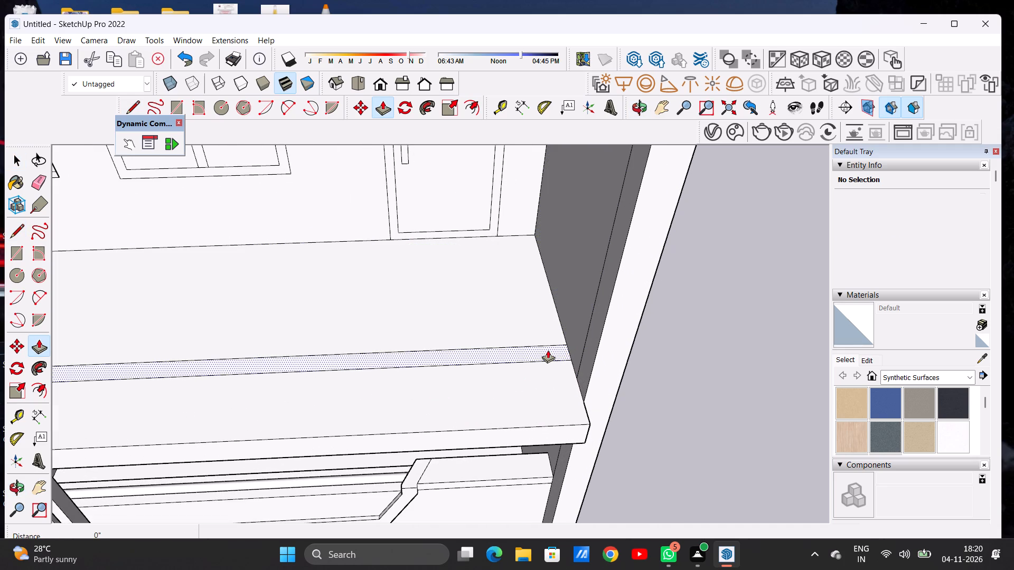
left_click(548, 350)
scroll(559, 307, "down", 12)
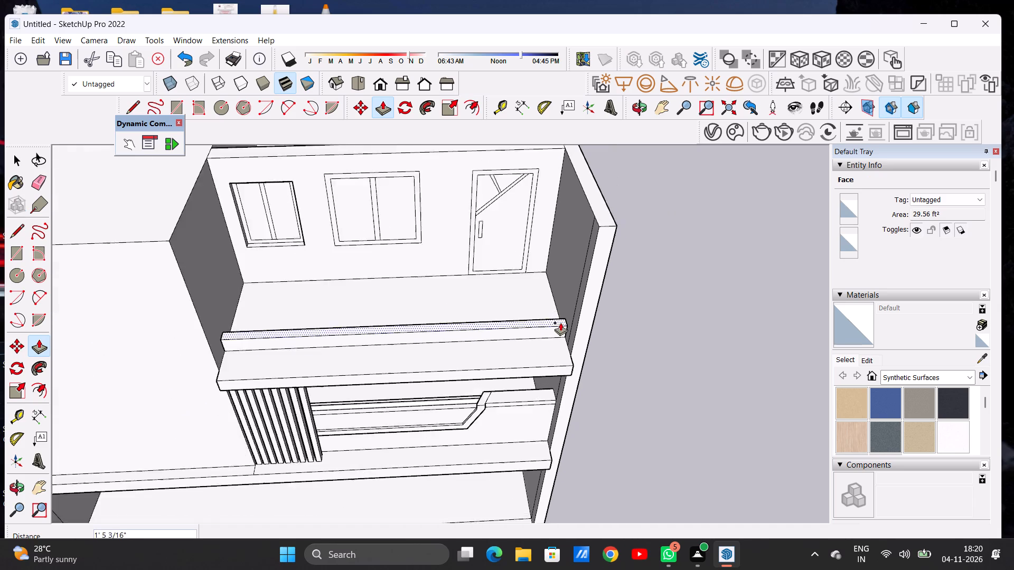
scroll(572, 287, "up", 9)
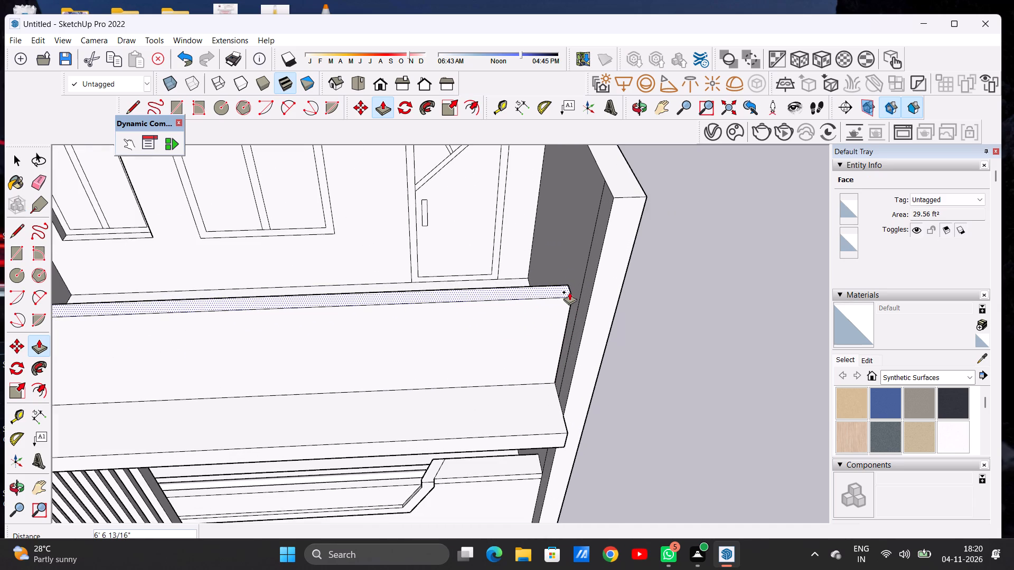
left_click(569, 298)
key("space")
Examine the terrace's new parapet wall against the rest of the building front.
key("o")
scroll(519, 355, "down", 7)
left_click_drag(512, 383, 508, 274)
scroll(639, 337, "down", 4)
scroll(675, 341, "up", 1)
scroll(677, 341, "down", 3)
scroll(475, 316, "up", 4)
scroll(463, 323, "down", 1)
scroll(462, 325, "up", 5)
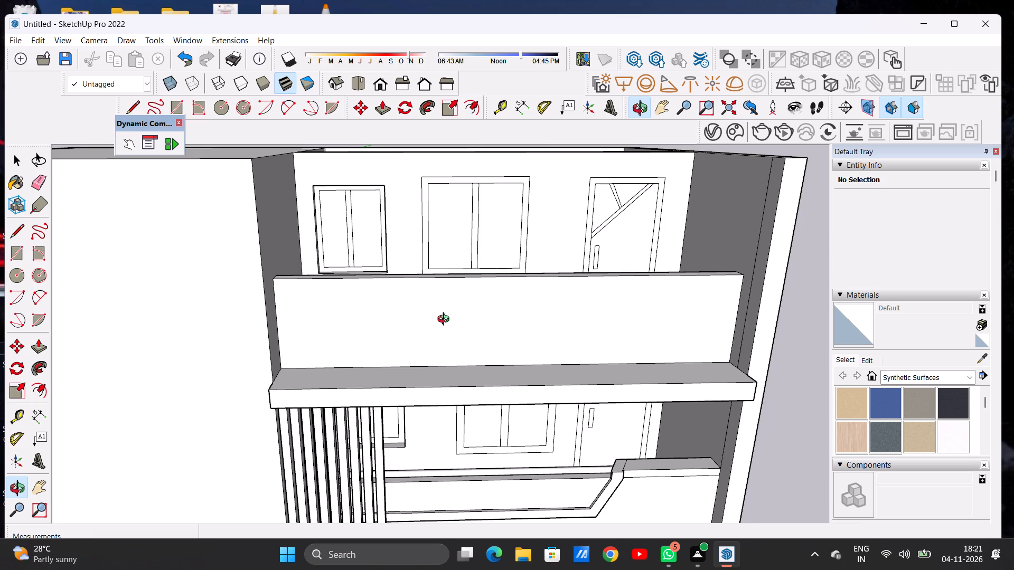
scroll(312, 329, "down", 8)
left_click_drag(481, 332, 474, 264)
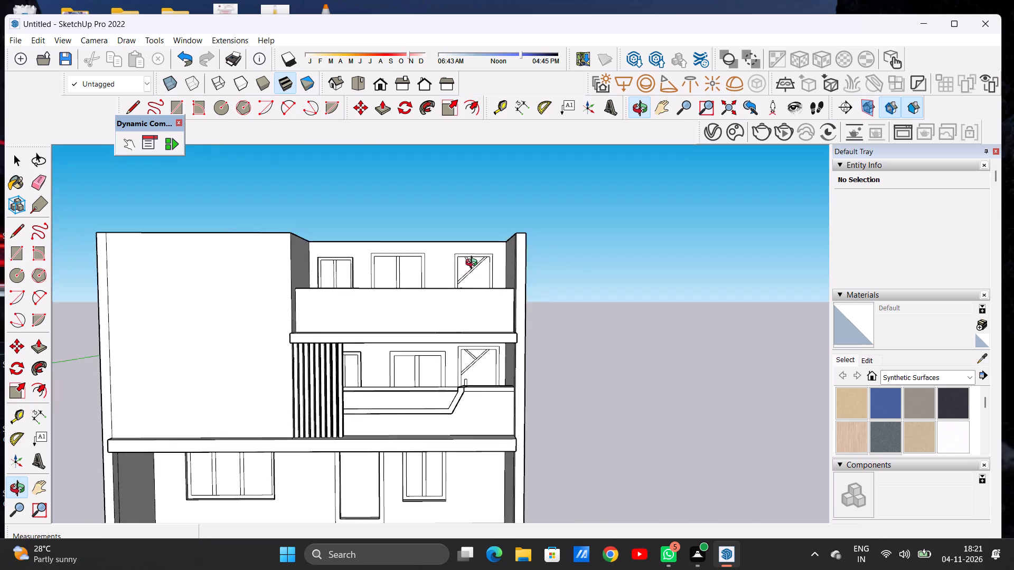
left_click_drag(474, 264, 427, 337)
Draw a small circle on the terrace's side wall just above the end of the parapet's top.
left_click_drag(337, 309, 250, 414)
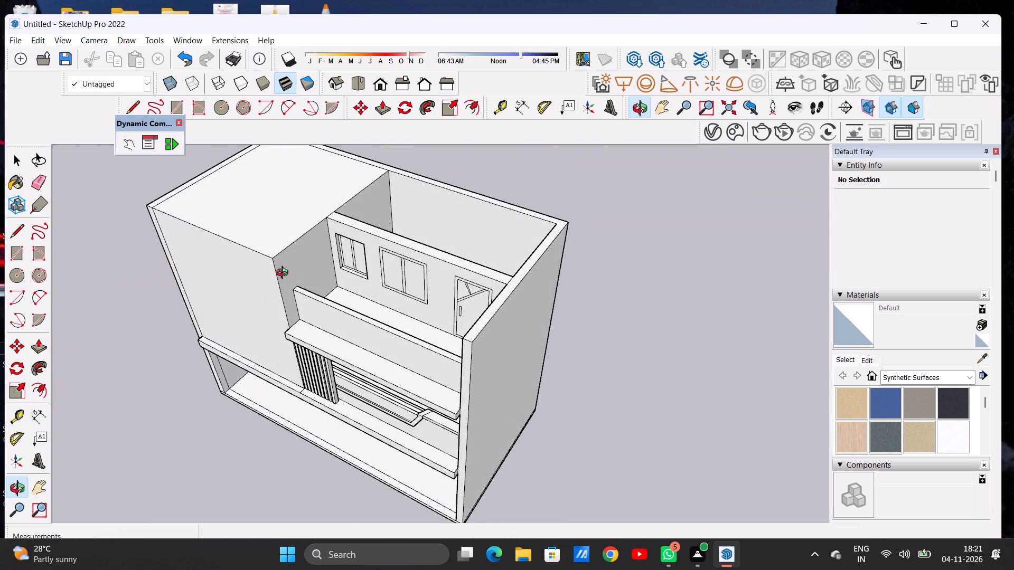
scroll(285, 274, "up", 5)
scroll(306, 286, "down", 1)
scroll(306, 286, "up", 6)
left_click_drag(303, 335, 295, 271)
scroll(303, 241, "up", 5)
scroll(298, 245, "down", 1)
scroll(298, 245, "up", 2)
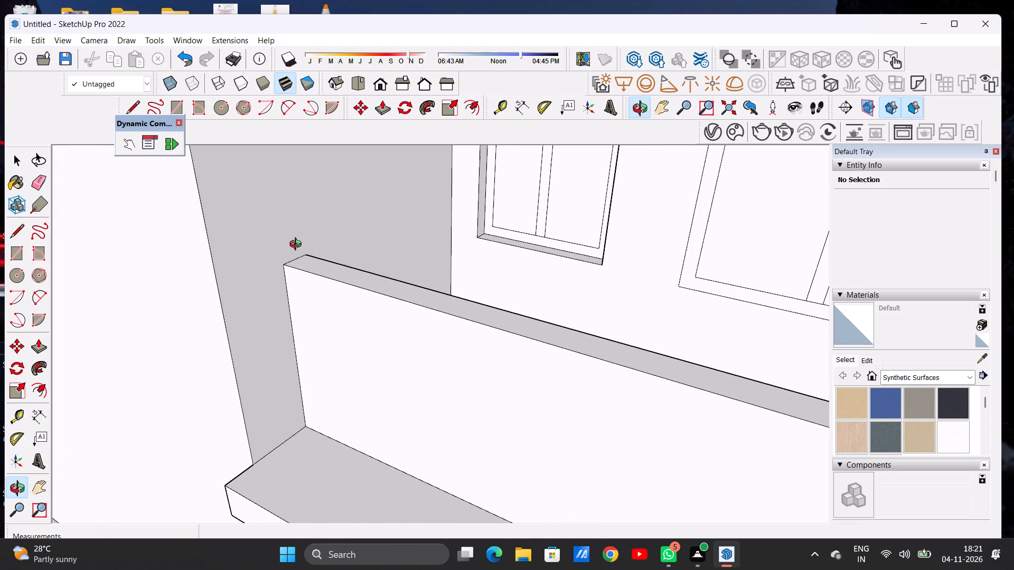
key("c")
scroll(295, 258, "up", 7)
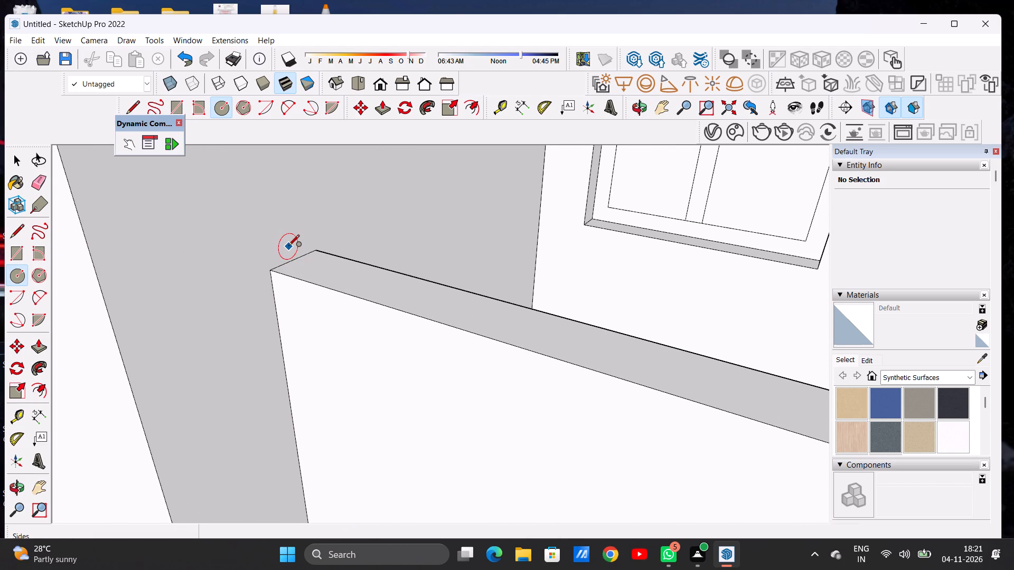
left_click(288, 246)
left_click(288, 235)
Push/Pull the small circle along the parapet's top to the opposite side wall to form the terrace's round handrail.
key("p")
left_click_drag(290, 241, 350, 259)
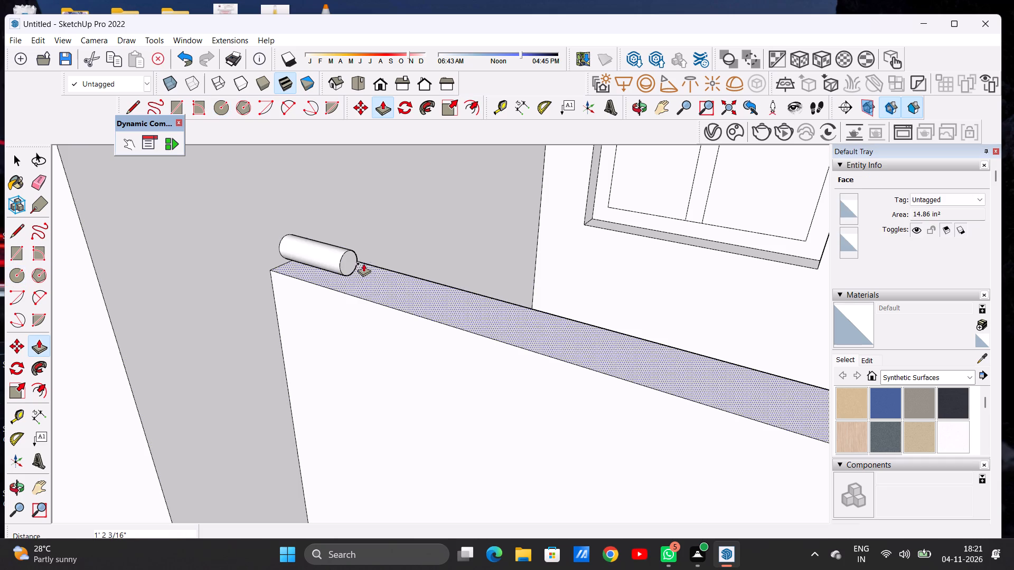
key("space")
type("P")
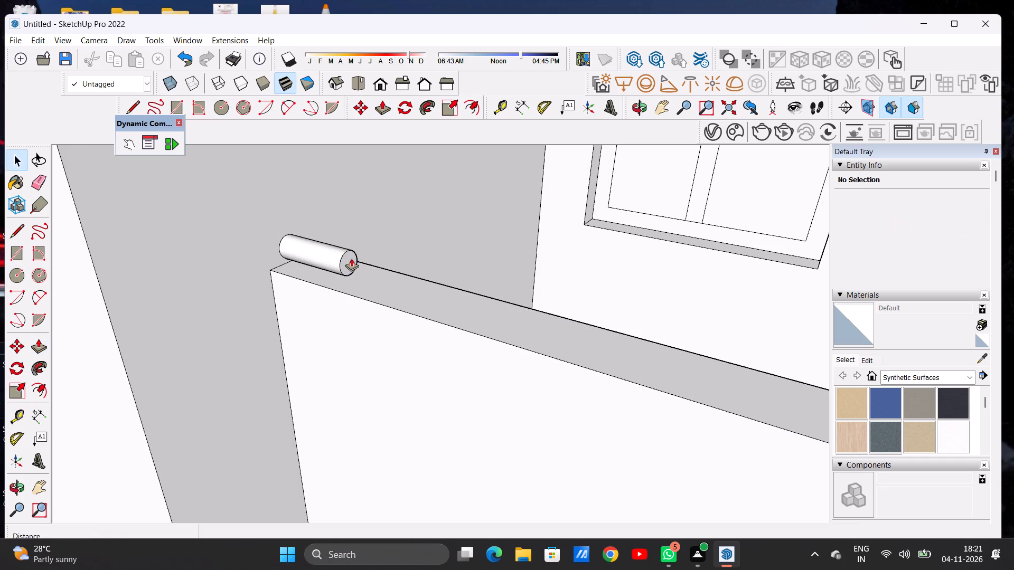
left_click(348, 257)
scroll(495, 275, "down", 16)
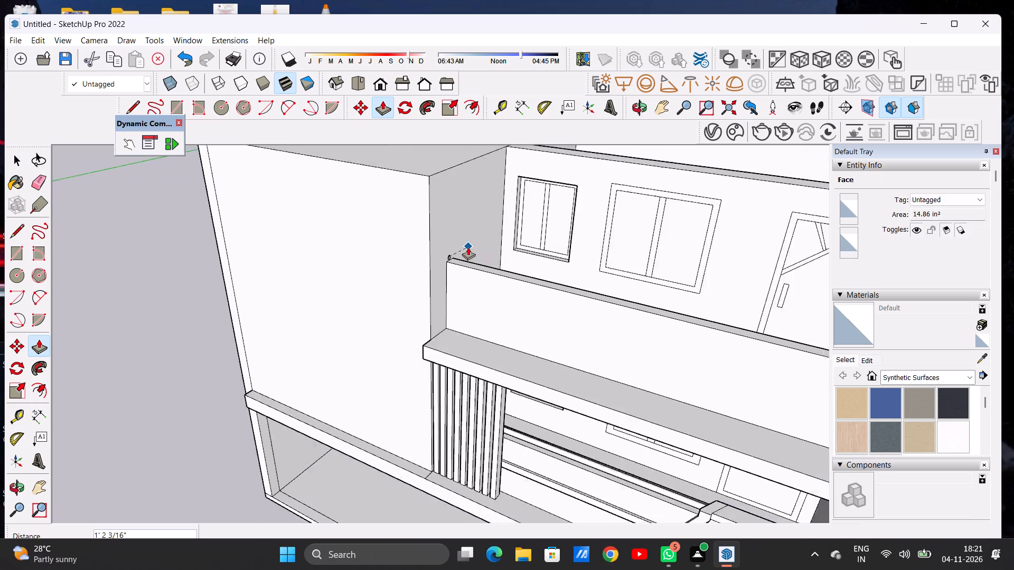
scroll(468, 247, "down", 9)
scroll(594, 270, "up", 7)
scroll(594, 276, "down", 1)
scroll(607, 309, "up", 16)
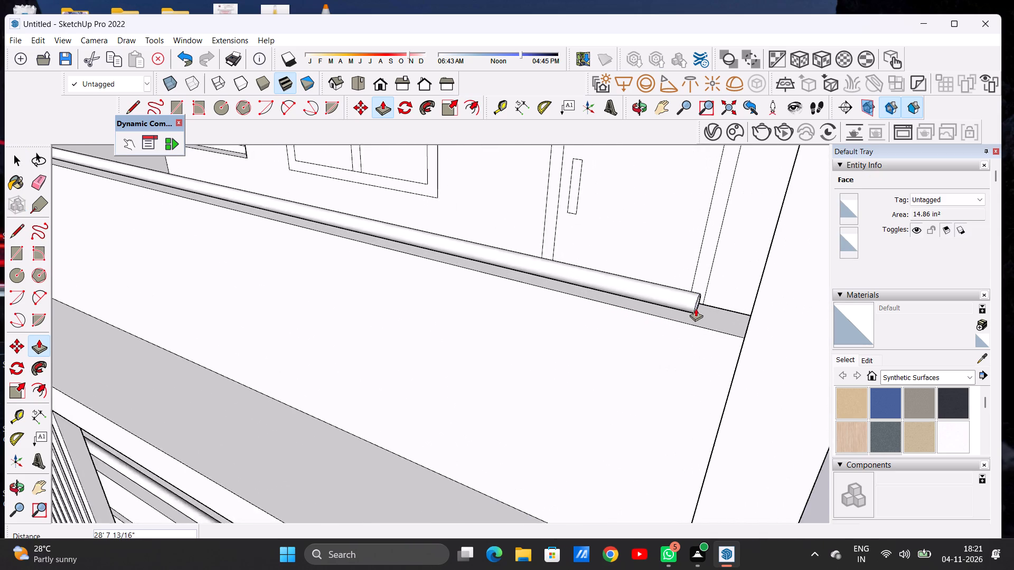
scroll(696, 308, "up", 9)
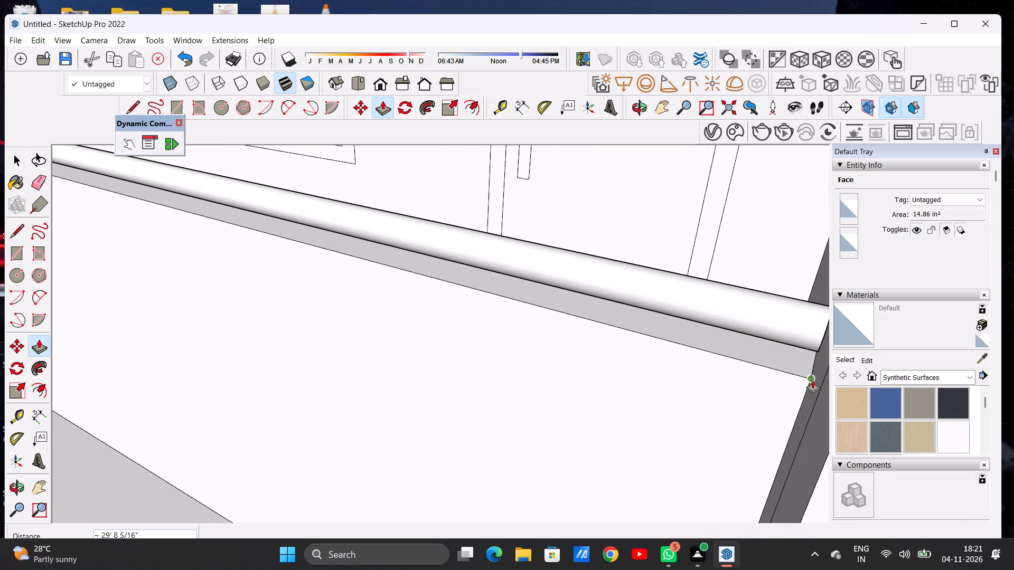
left_click(813, 380)
key("space")
Examine the handrail, parapet and projecting slab on the building front from several angles.
type("O")
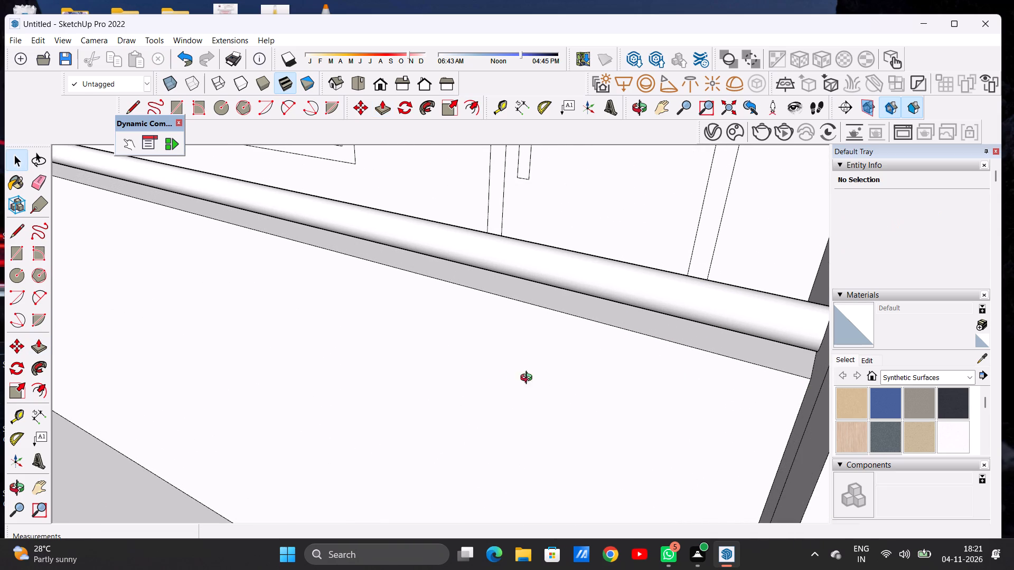
scroll(490, 374, "down", 1)
scroll(490, 374, "up", 1)
scroll(490, 374, "down", 6)
scroll(433, 370, "down", 20)
scroll(433, 370, "down", 3)
left_click_drag(470, 346, 552, 299)
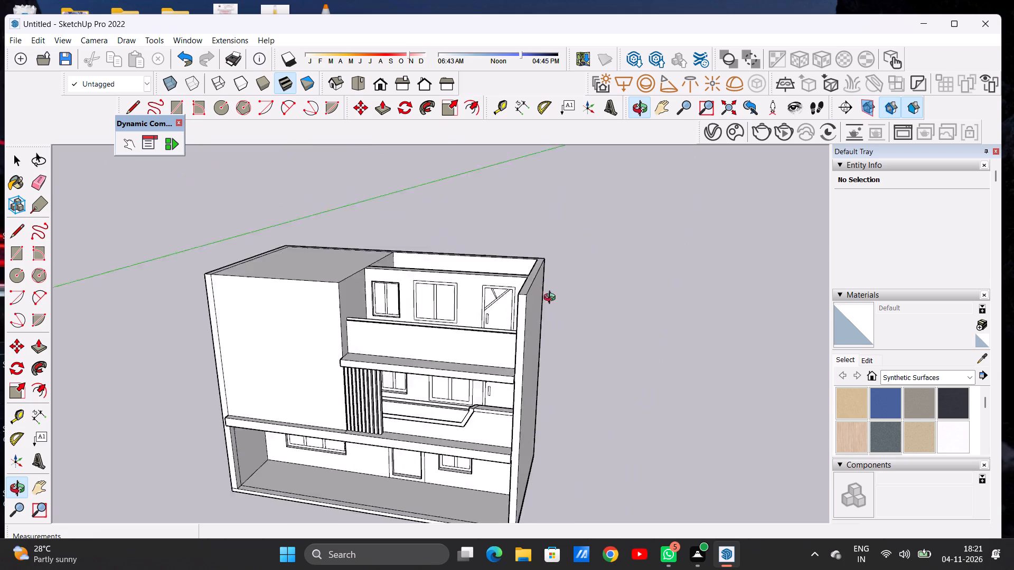
left_click_drag(552, 299, 613, 296)
scroll(644, 334, "down", 3)
scroll(647, 339, "up", 1)
scroll(647, 339, "down", 5)
scroll(520, 348, "up", 14)
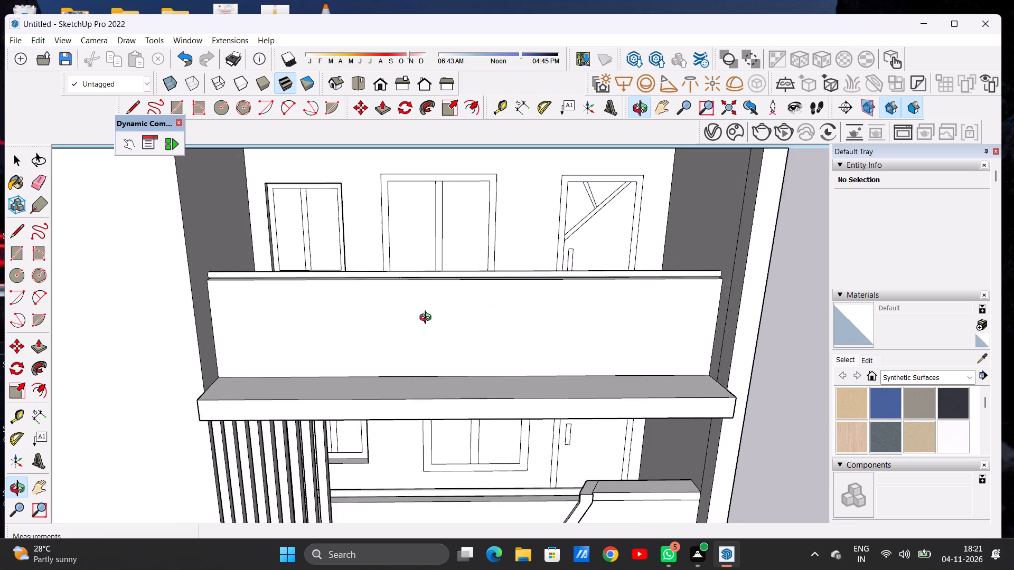
left_click_drag(381, 319, 365, 421)
scroll(480, 296, "down", 7)
left_click_drag(303, 353, 307, 410)
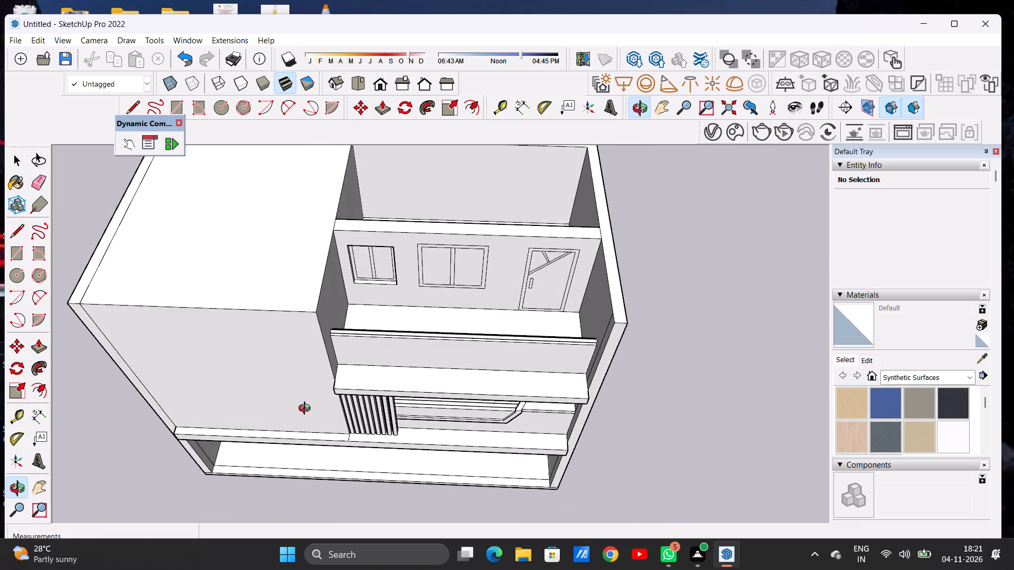
left_click_drag(307, 410, 308, 422)
scroll(424, 395, "up", 7)
left_click_drag(244, 356, 256, 341)
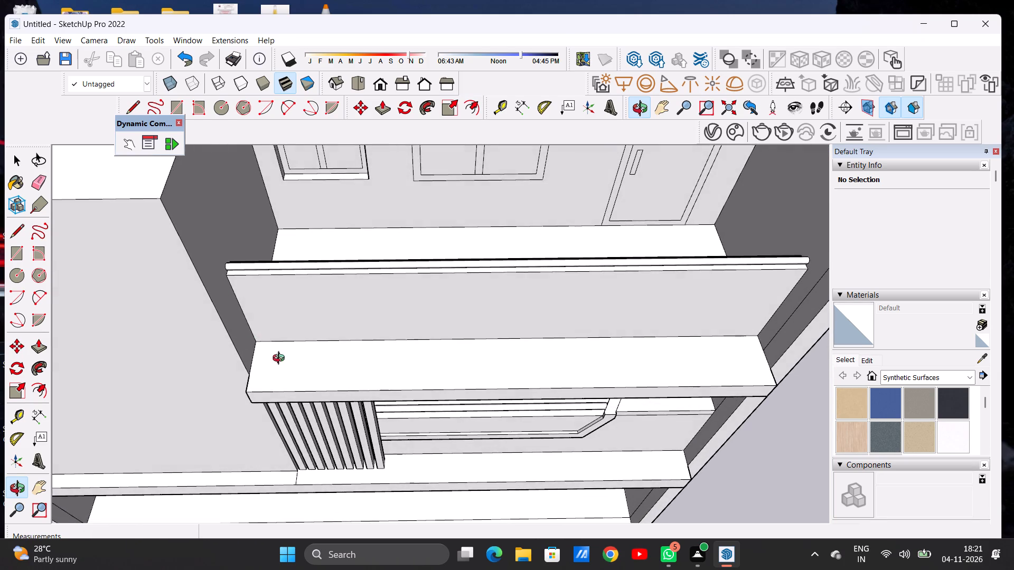
scroll(312, 353, "down", 13)
left_click_drag(336, 351, 338, 361)
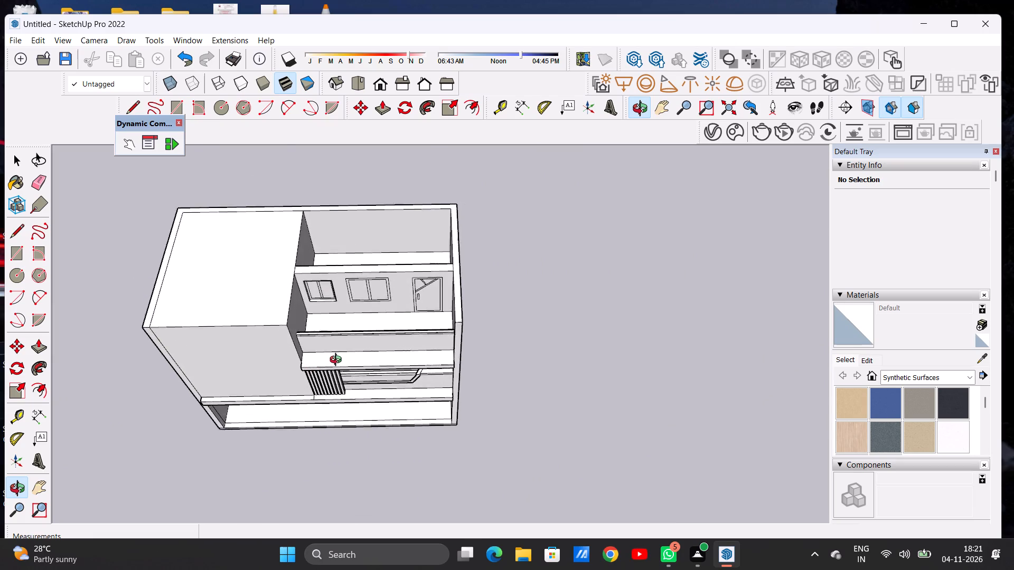
left_click_drag(338, 361, 326, 351)
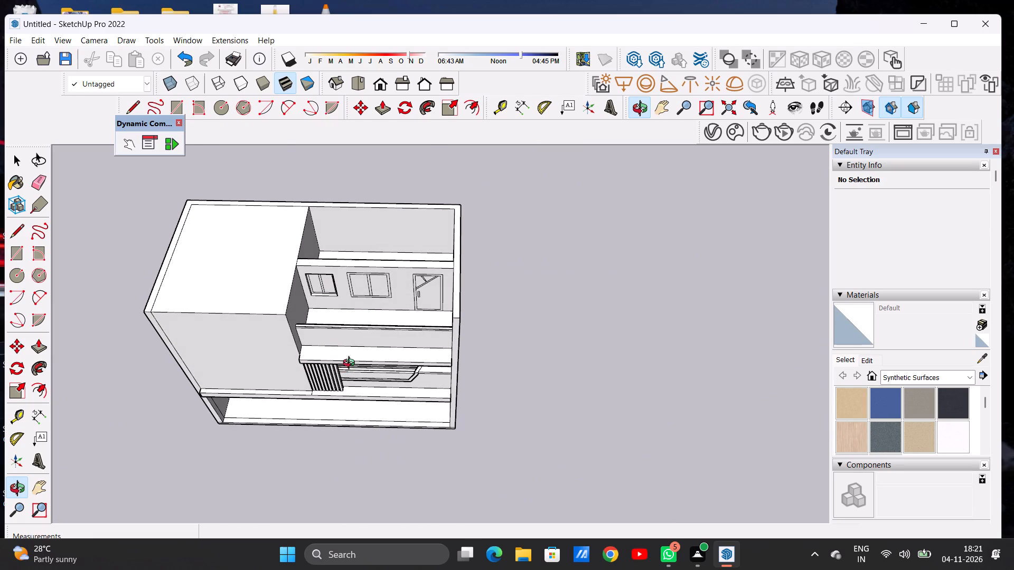
Draw a line about 30' 10 1/2" long across the slab ledge in front of the parapet, near its outer edge.
scroll(317, 347, "up", 11)
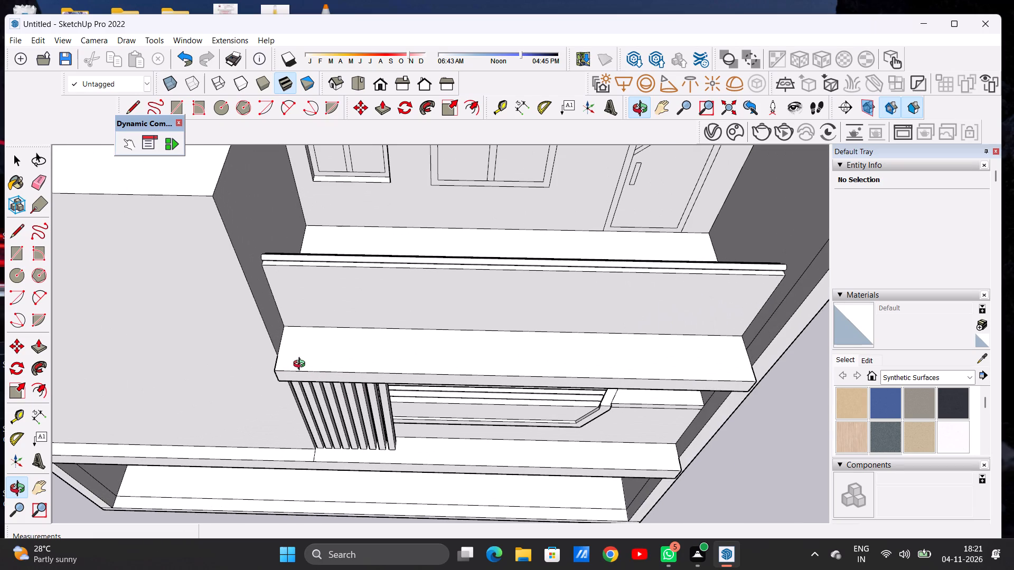
key("l")
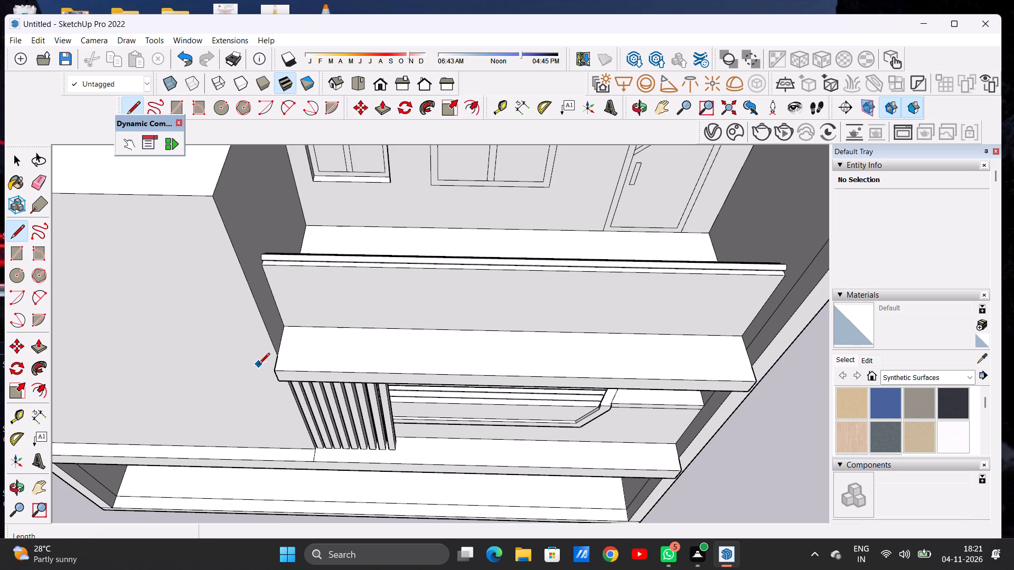
left_click(278, 351)
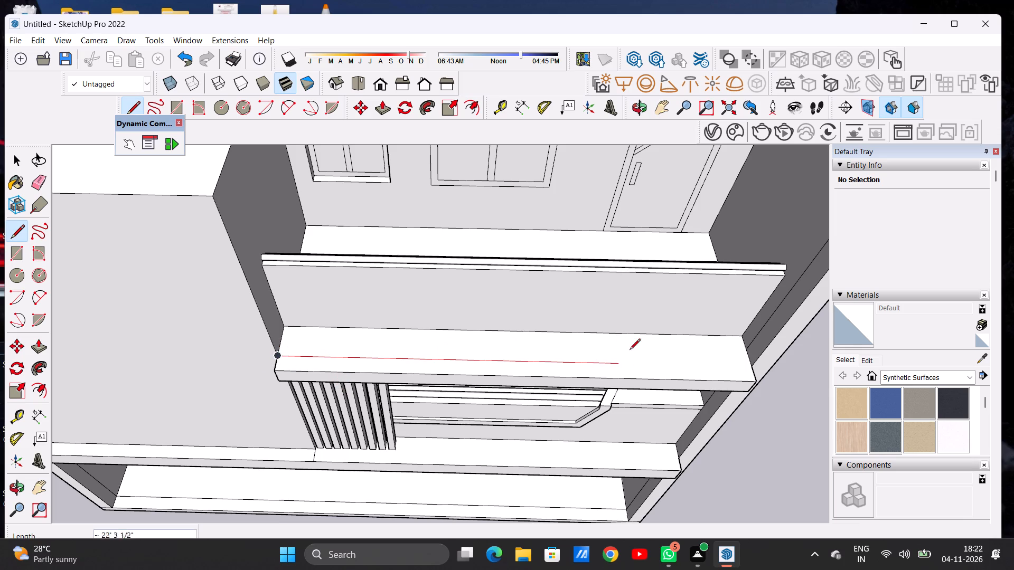
left_click(750, 370)
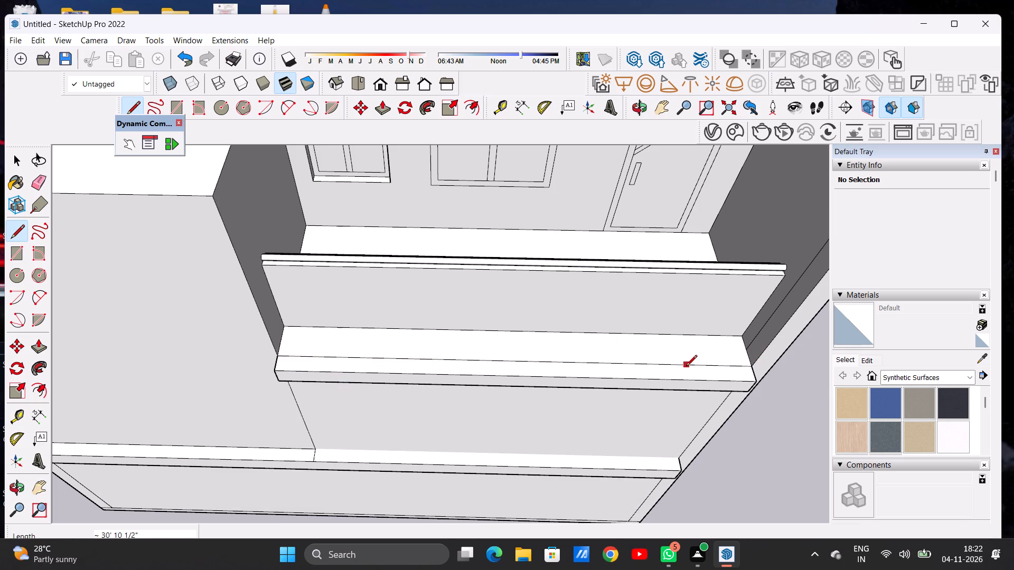
Delete the unwanted face covering the slats and balcony below the slab.
key("space")
left_click(546, 420)
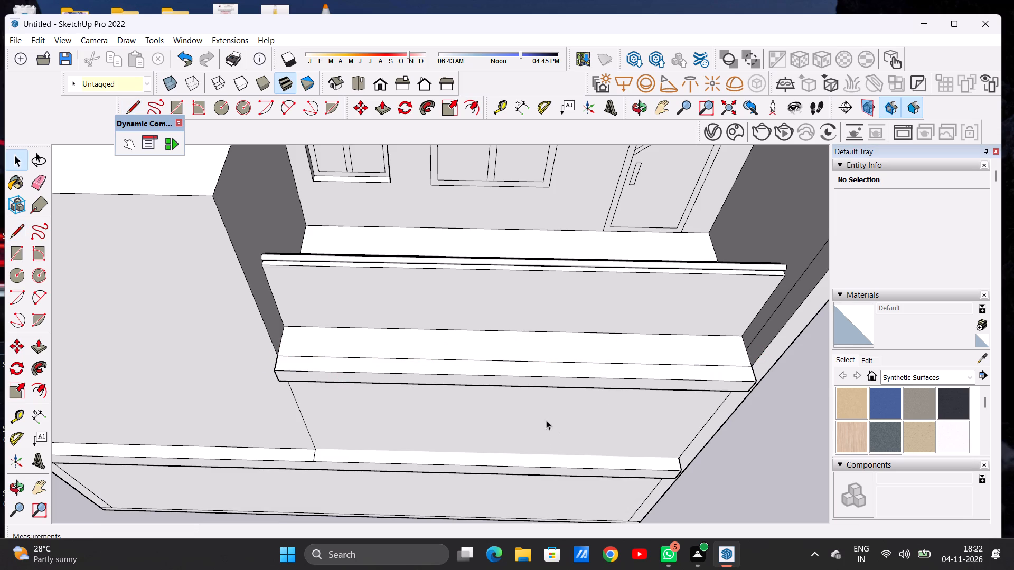
key("Delete")
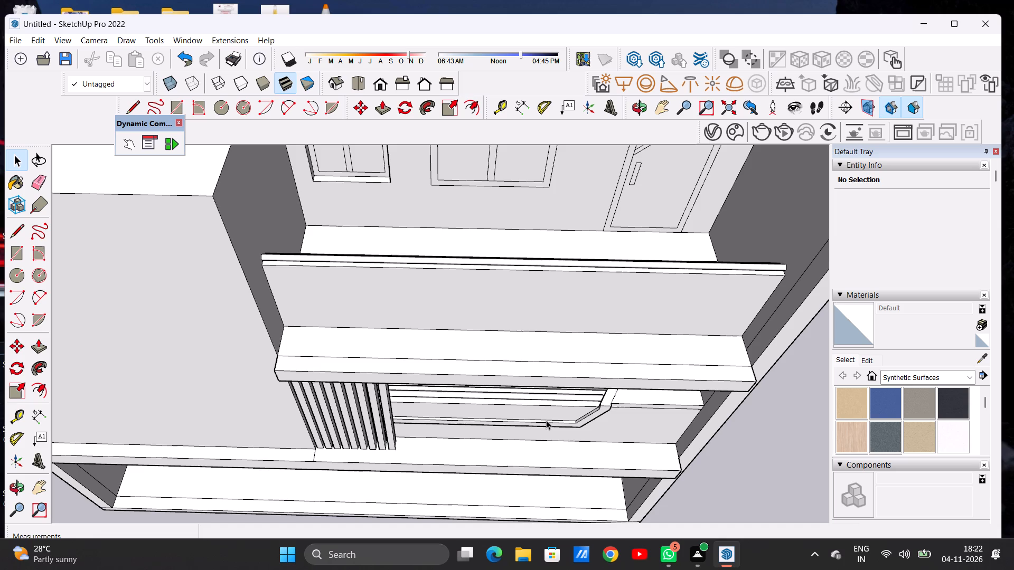
Draw a second parallel line about 30' 10 1/2" long across the slab ledge, between the first line and the parapet.
key("l")
scroll(274, 344, "up", 7)
scroll(278, 345, "down", 1)
scroll(278, 345, "up", 4)
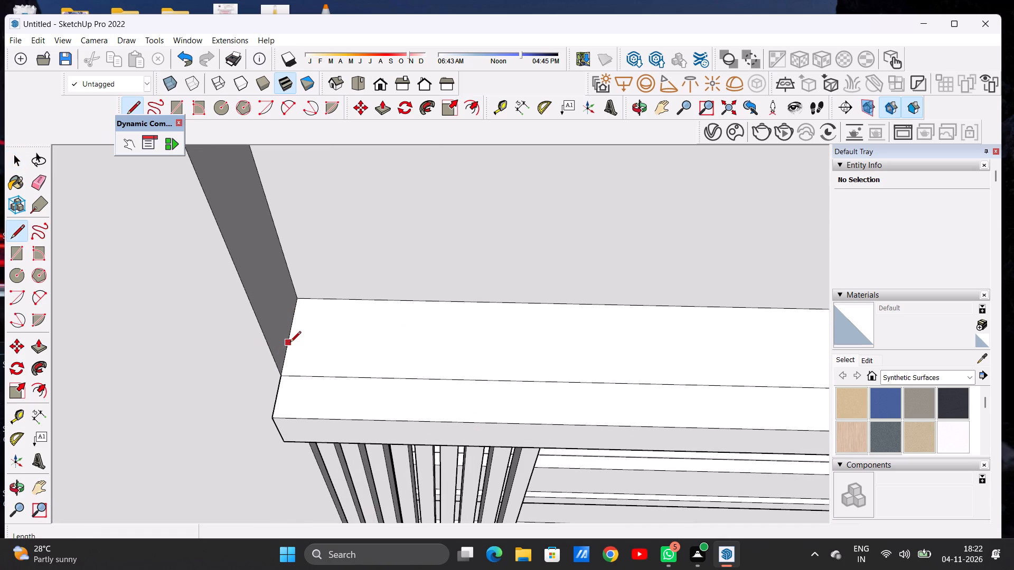
left_click(290, 343)
scroll(394, 355, "down", 14)
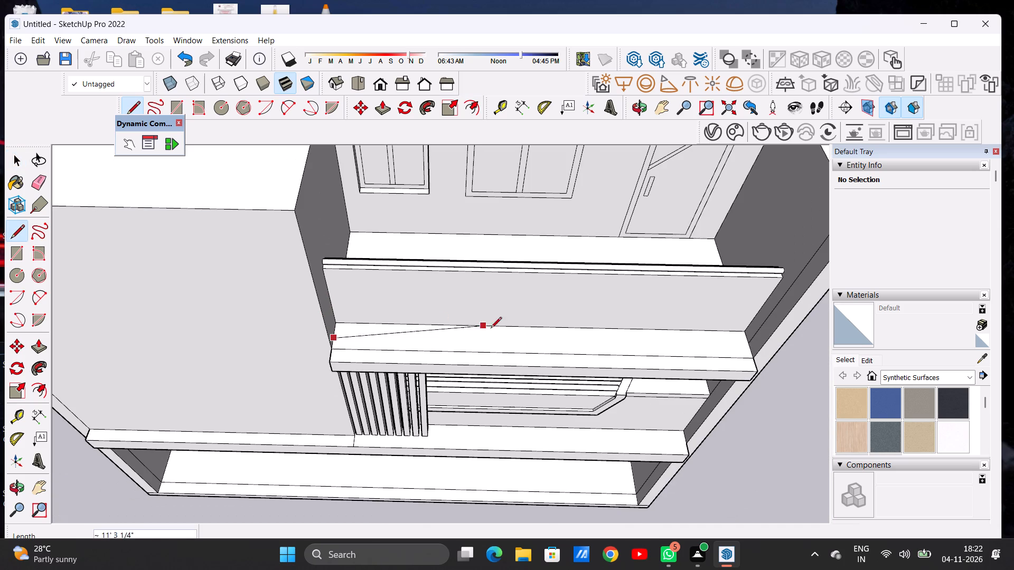
scroll(717, 345, "up", 3)
scroll(722, 349, "down", 1)
scroll(722, 349, "up", 6)
scroll(760, 353, "down", 1)
scroll(760, 353, "up", 1)
left_click(765, 348)
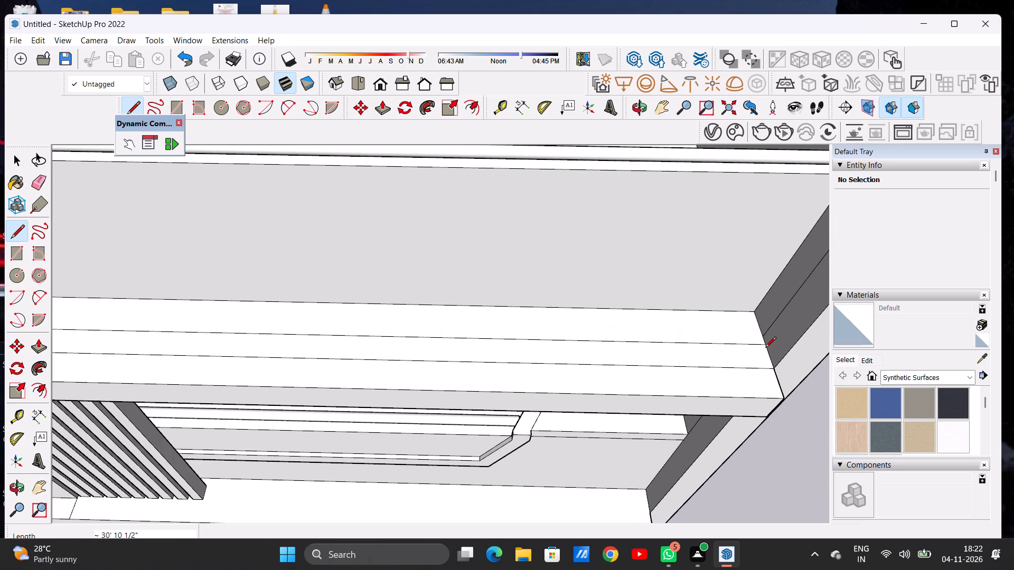
key("space")
Push/Pull the strip between the two ledge lines up 13' 8 5/8" to roof level to form a front wall.
key("o")
scroll(456, 374, "down", 12)
scroll(517, 346, "up", 1)
scroll(517, 346, "down", 3)
left_click_drag(501, 359, 506, 265)
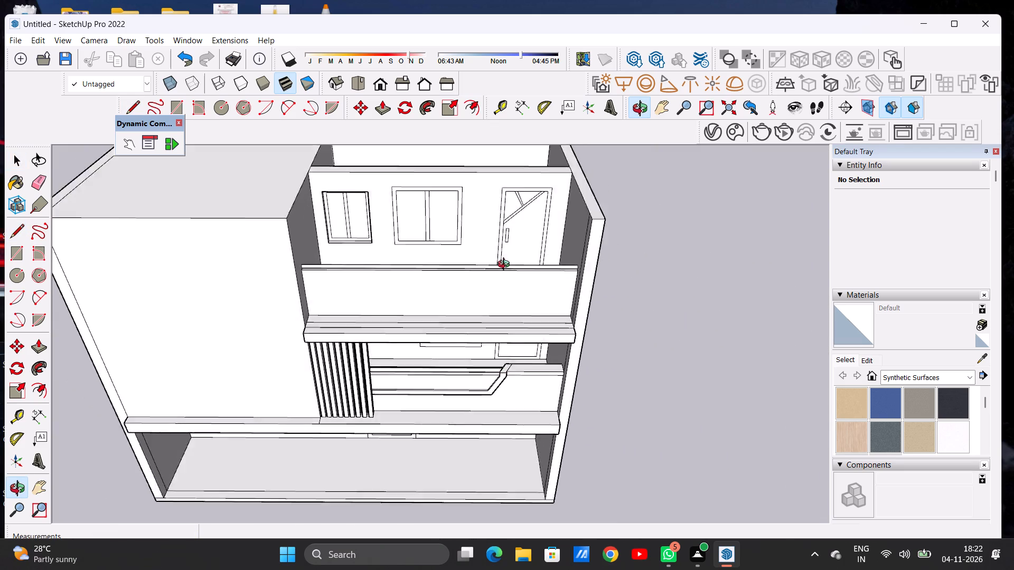
left_click_drag(506, 265, 509, 296)
scroll(593, 338, "up", 1)
scroll(593, 338, "down", 1)
scroll(593, 338, "up", 8)
key("p")
scroll(570, 319, "up", 2)
scroll(570, 319, "down", 1)
scroll(570, 319, "up", 3)
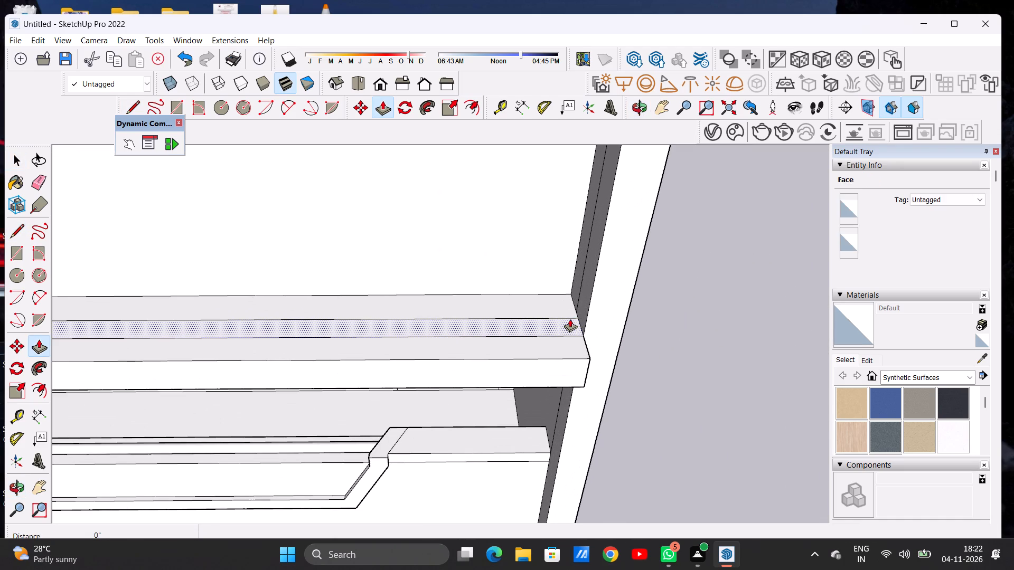
left_click(570, 319)
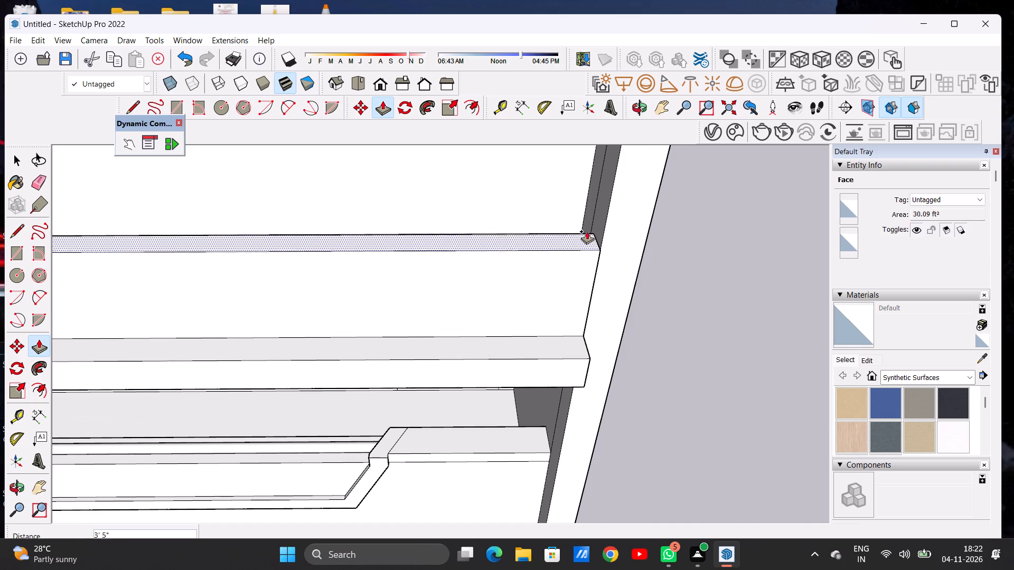
scroll(587, 227, "down", 4)
scroll(587, 235, "up", 2)
scroll(588, 235, "down", 13)
scroll(607, 164, "up", 2)
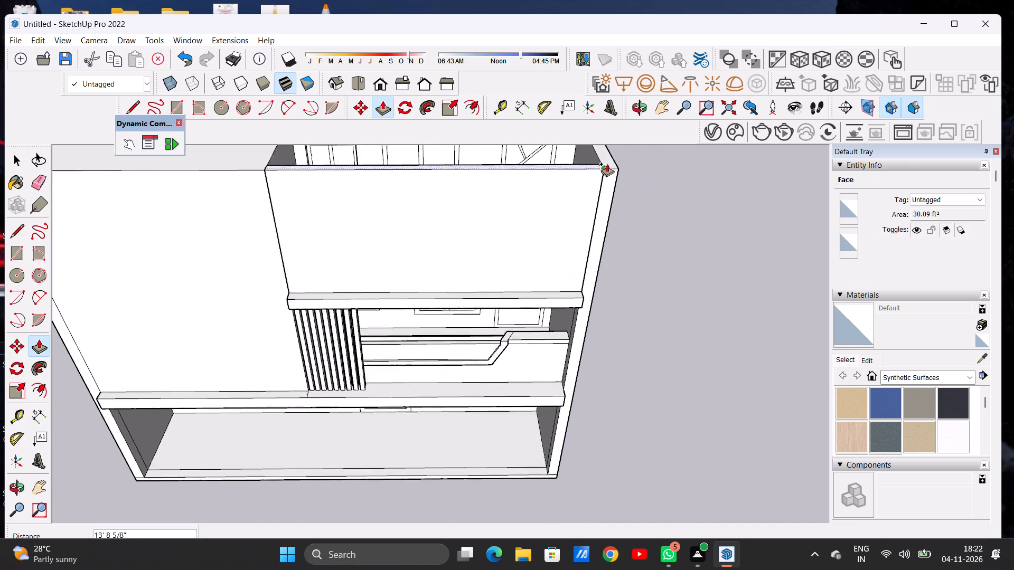
scroll(607, 164, "up", 8)
left_click(599, 165)
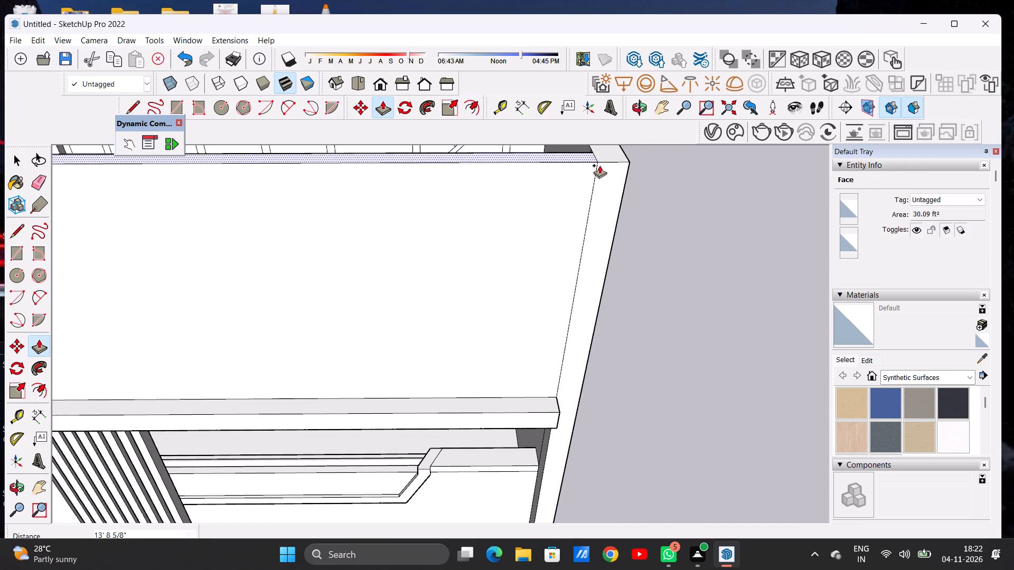
key("space")
Examine the full-height front wall against the roof edge and the rest of the facade.
type("O")
left_click_drag(561, 305, 602, 269)
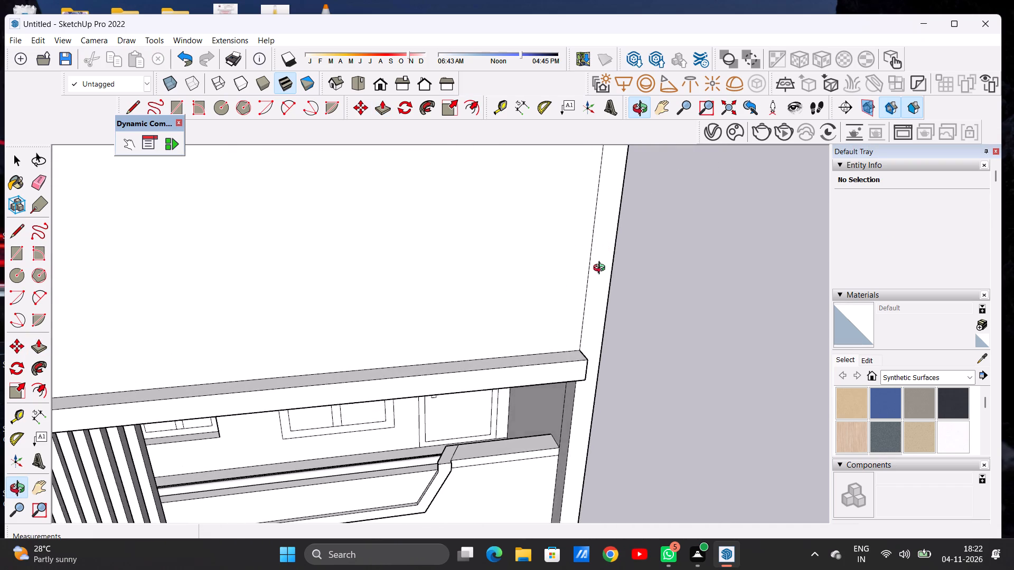
left_click_drag(602, 269, 604, 250)
scroll(478, 397, "down", 16)
left_click_drag(463, 377, 428, 318)
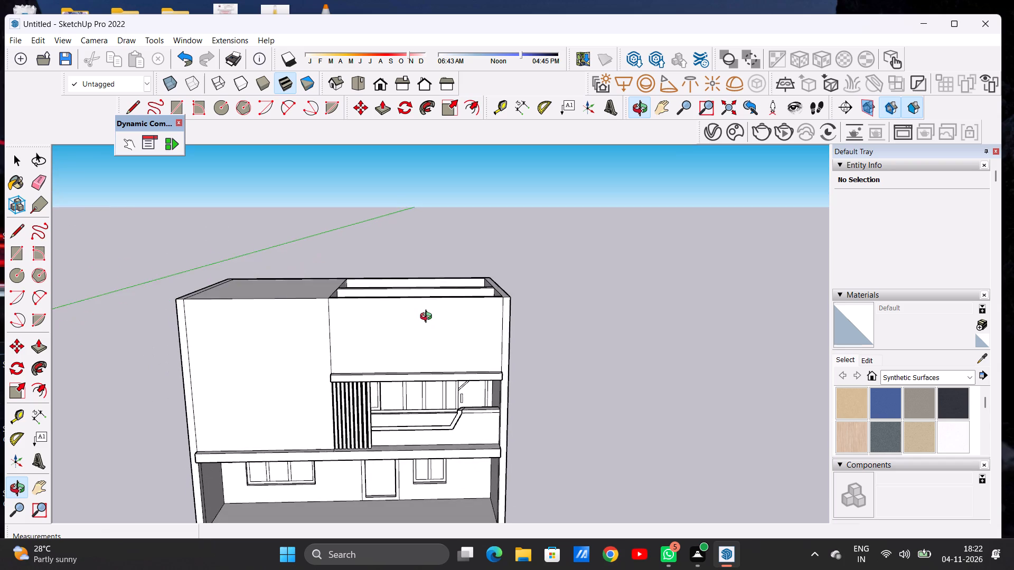
left_click_drag(428, 318, 424, 300)
scroll(410, 328, "up", 8)
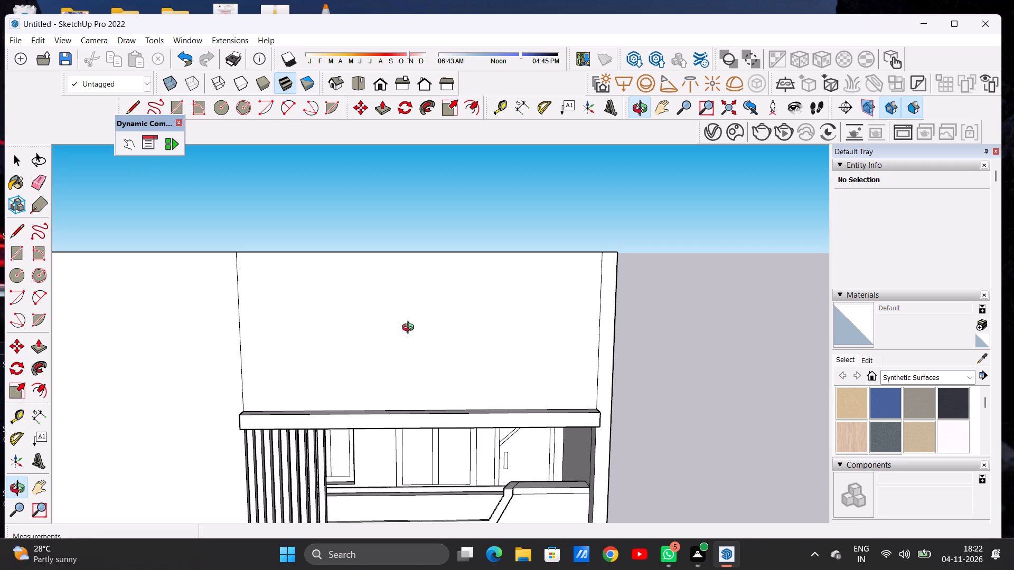
scroll(361, 340, "down", 9)
left_click(384, 321)
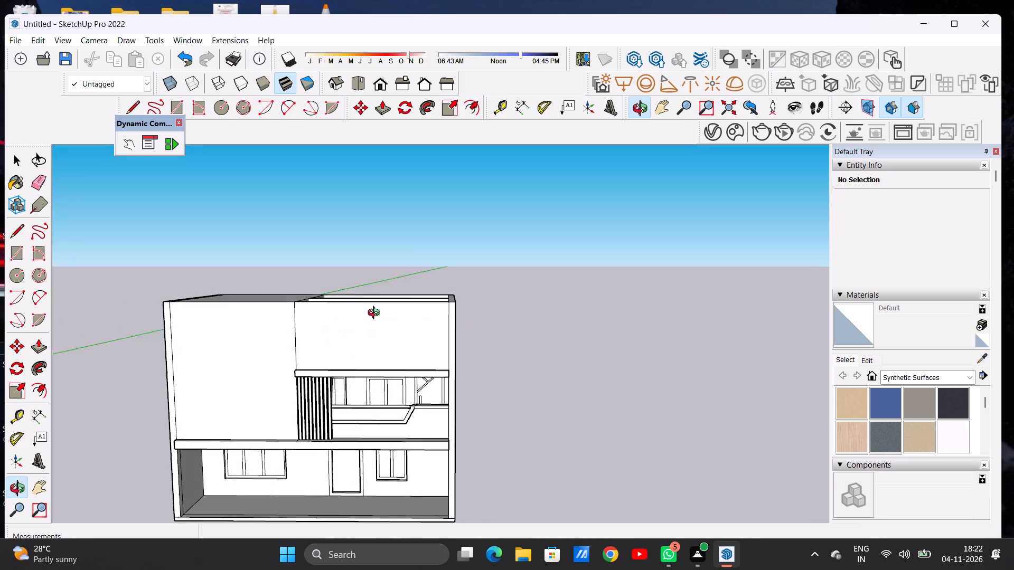
scroll(334, 322, "up", 7)
left_click_drag(442, 313, 428, 415)
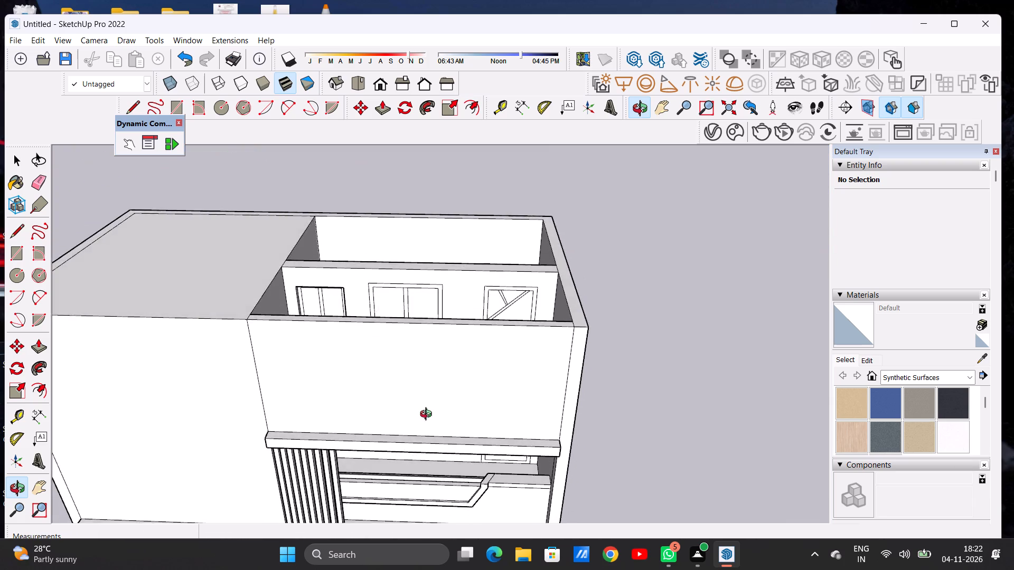
left_click_drag(428, 415, 428, 337)
scroll(502, 347, "down", 3)
scroll(502, 348, "up", 1)
scroll(502, 351, "down", 1)
left_click_drag(470, 368, 466, 345)
scroll(397, 350, "up", 1)
scroll(397, 350, "down", 2)
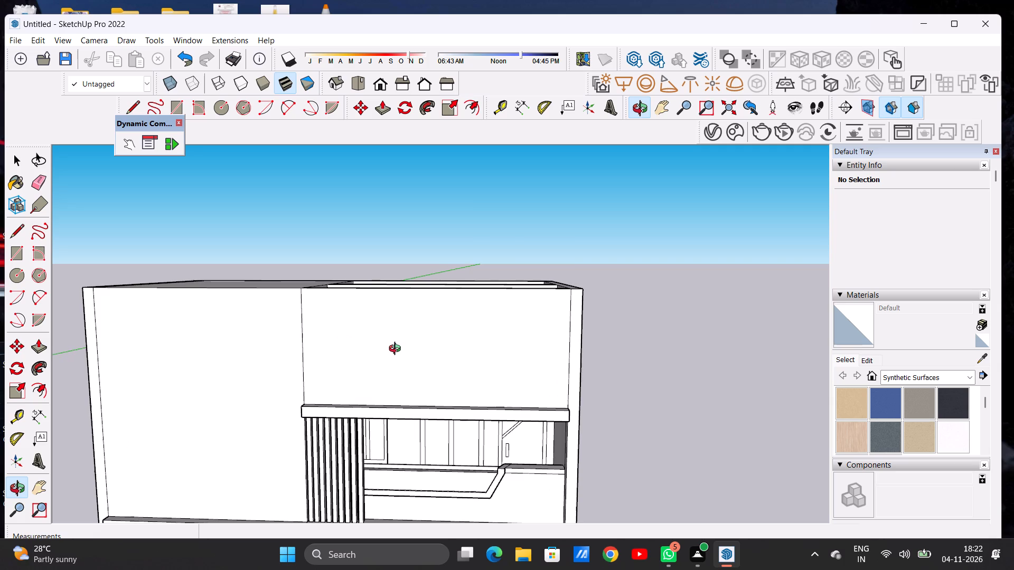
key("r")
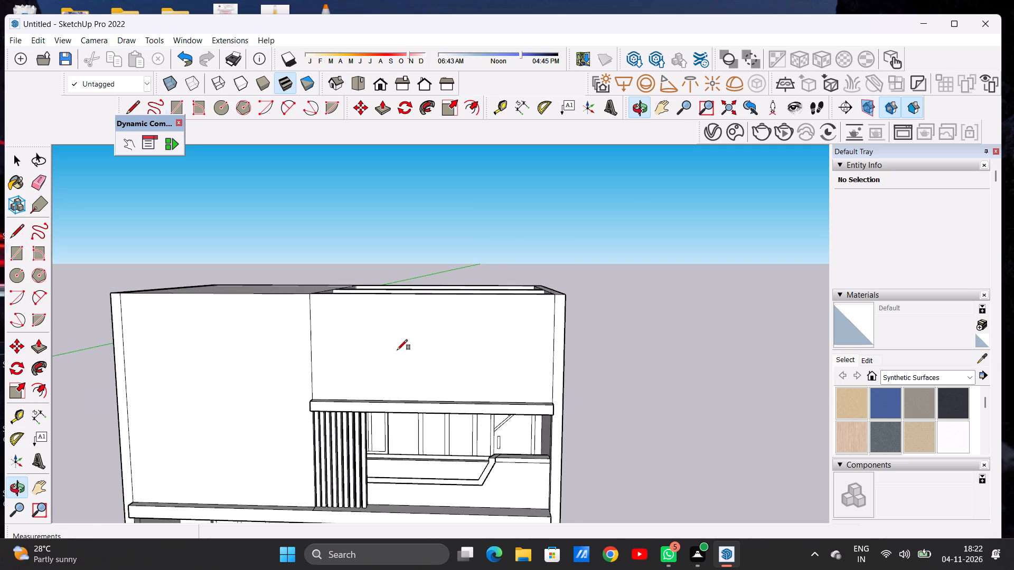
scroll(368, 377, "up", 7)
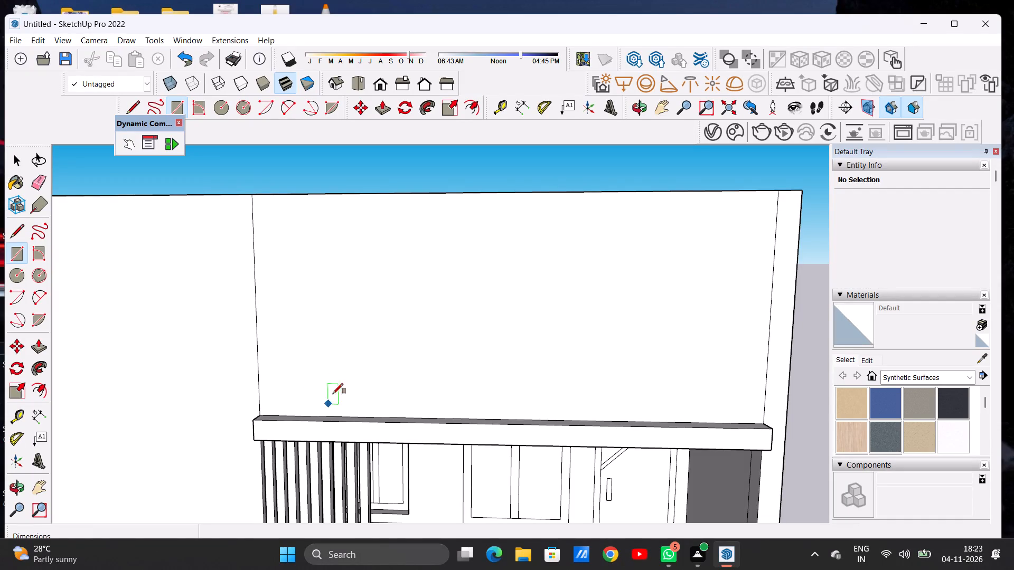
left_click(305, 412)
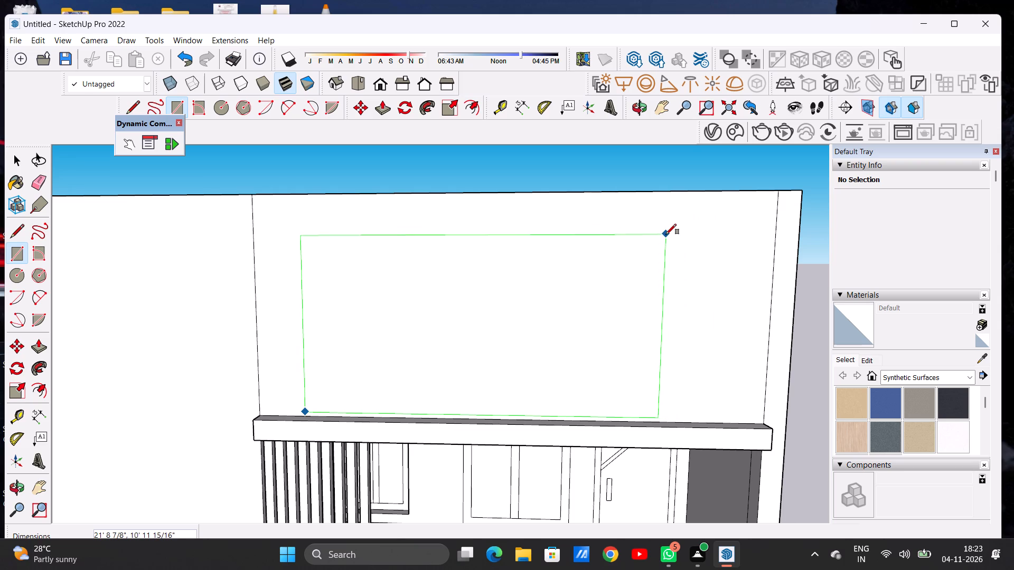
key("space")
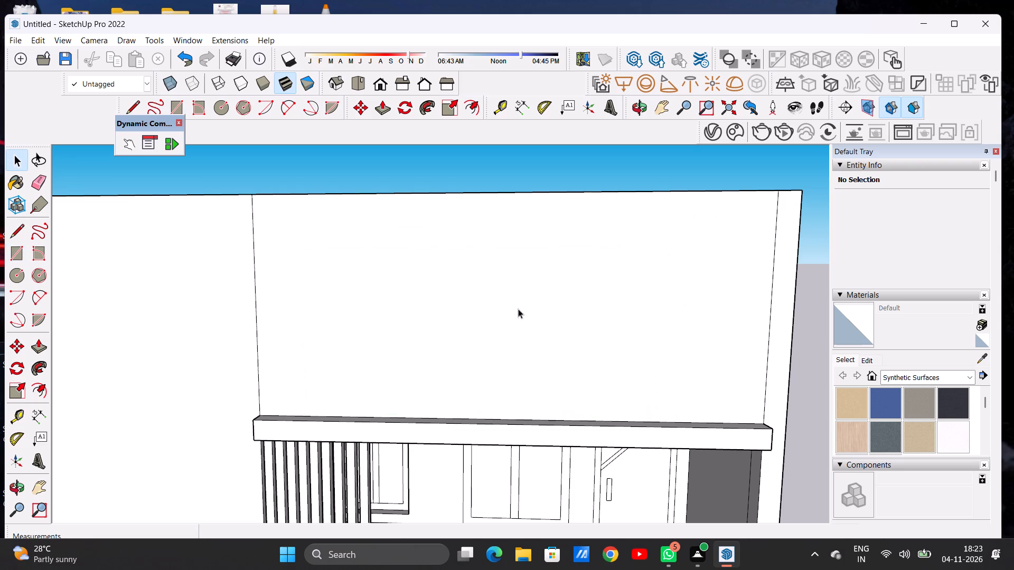
Draw a rectangle about 22' 2 5/8" by 11' 5 11/16" on the full-height front wall, rising from the ledge.
key("o")
left_click_drag(392, 326, 484, 365)
scroll(189, 314, "down", 4)
scroll(189, 314, "up", 1)
scroll(187, 312, "down", 2)
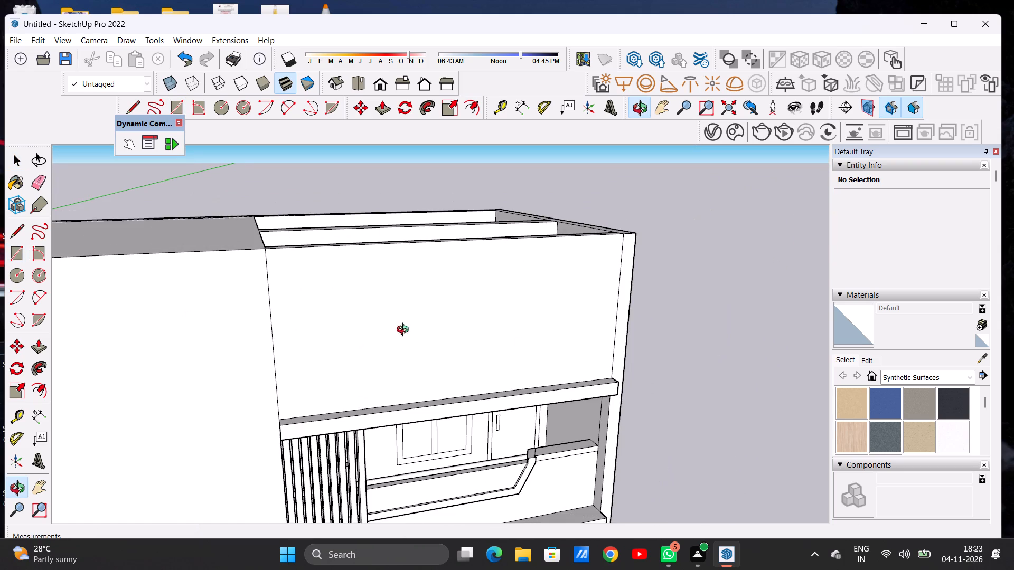
left_click_drag(526, 357, 472, 386)
scroll(335, 385, "up", 2)
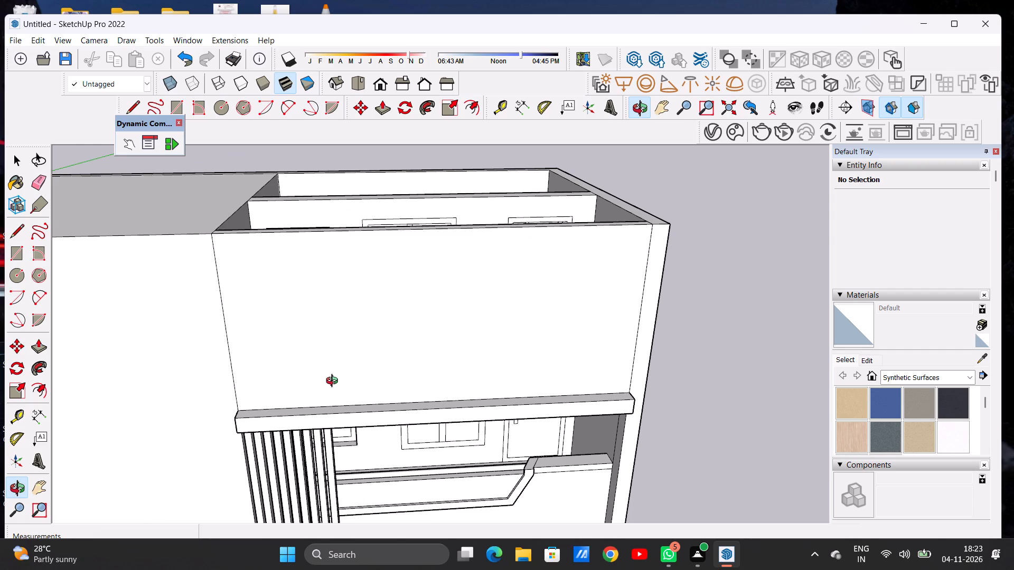
key("r")
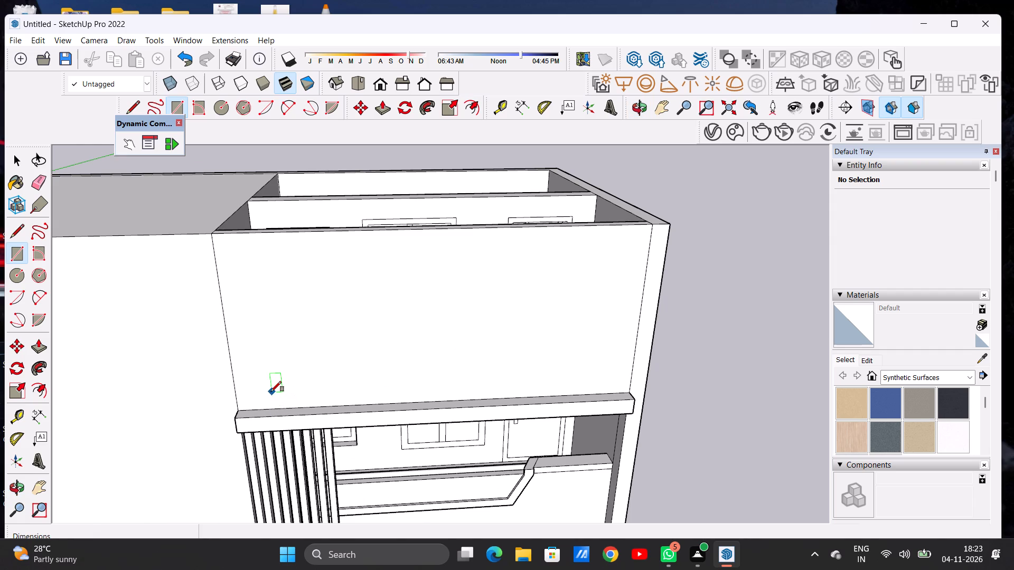
left_click(282, 406)
left_click(577, 256)
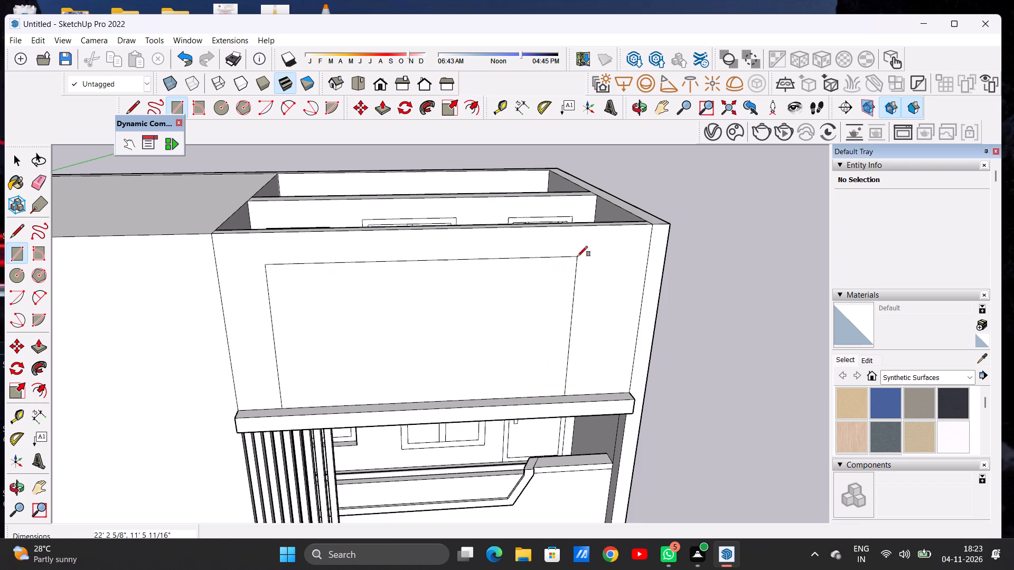
key("space")
Offset the front wall rectangle's outline inward by about 6" to form a frame border.
type("O")
left_click_drag(446, 364, 433, 301)
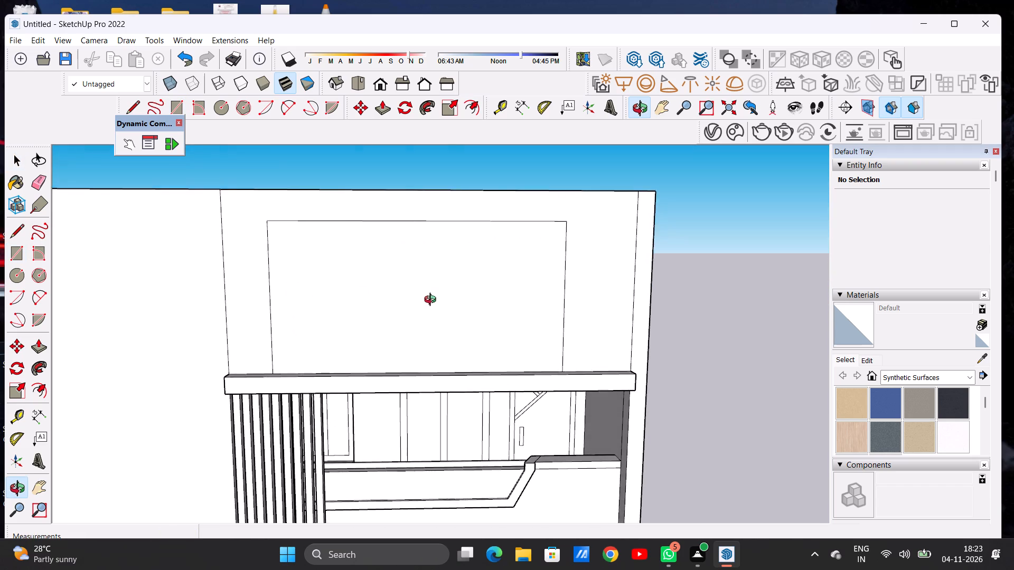
left_click_drag(433, 301, 431, 308)
scroll(428, 346, "down", 2)
scroll(428, 346, "up", 1)
scroll(428, 346, "down", 3)
scroll(420, 341, "up", 4)
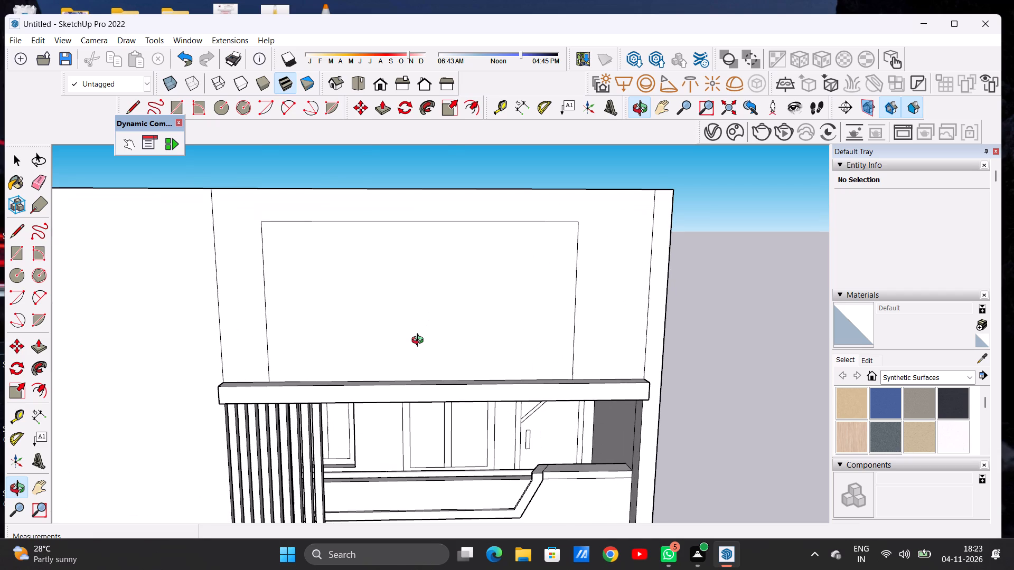
key("o")
key("f")
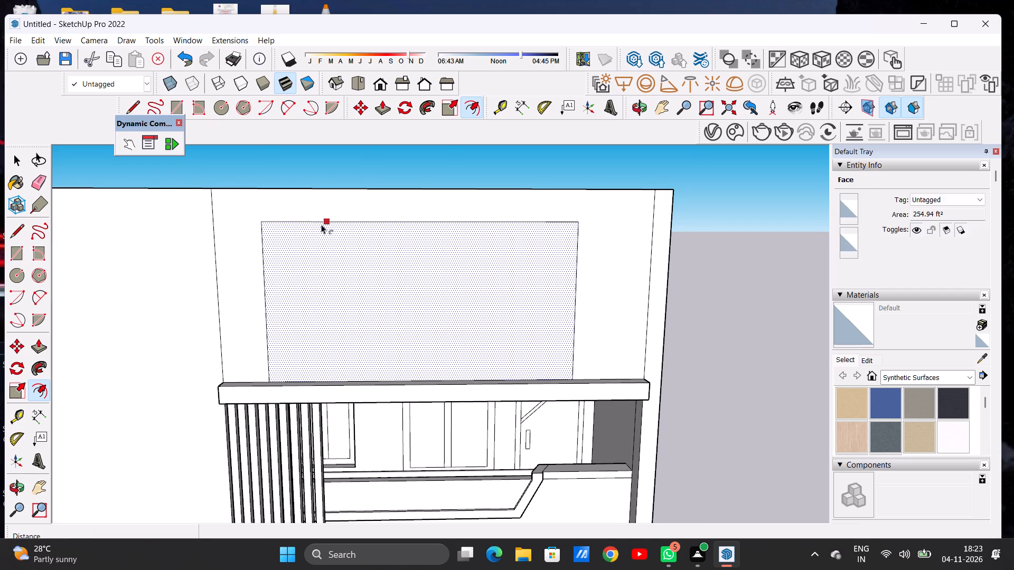
left_click(292, 224)
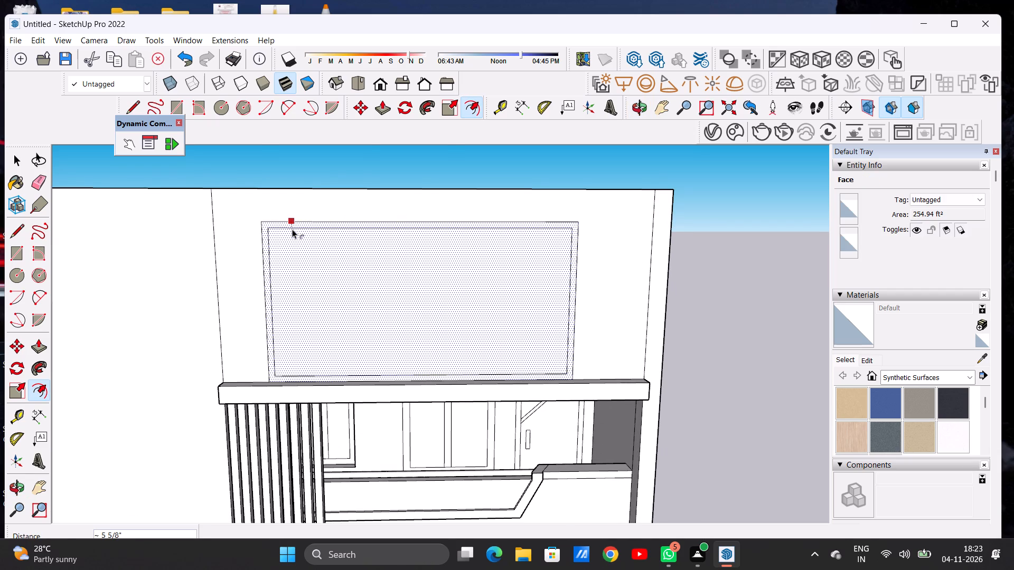
left_click(292, 229)
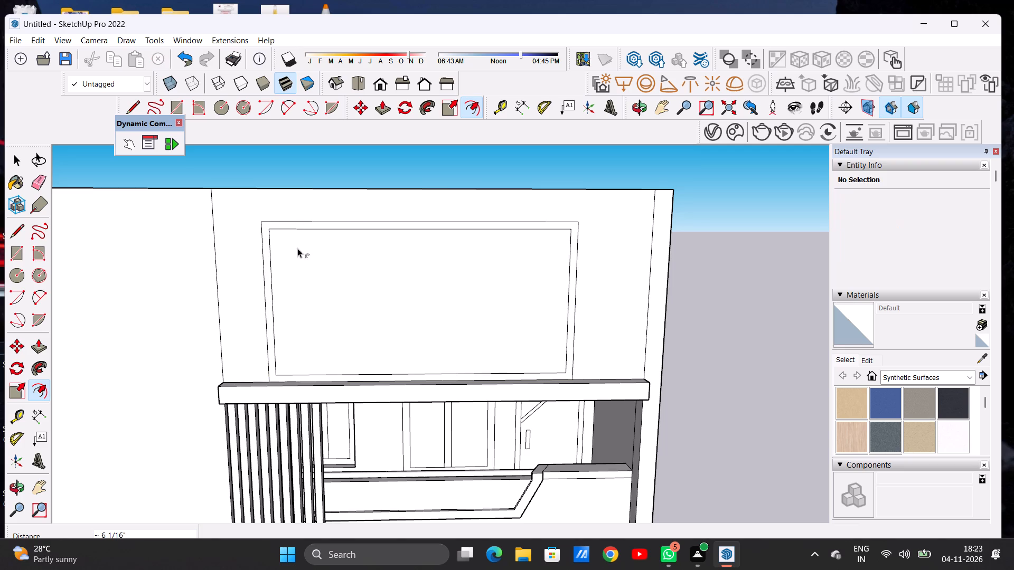
key("space")
scroll(278, 400, "up", 7)
key("space")
scroll(315, 351, "down", 11)
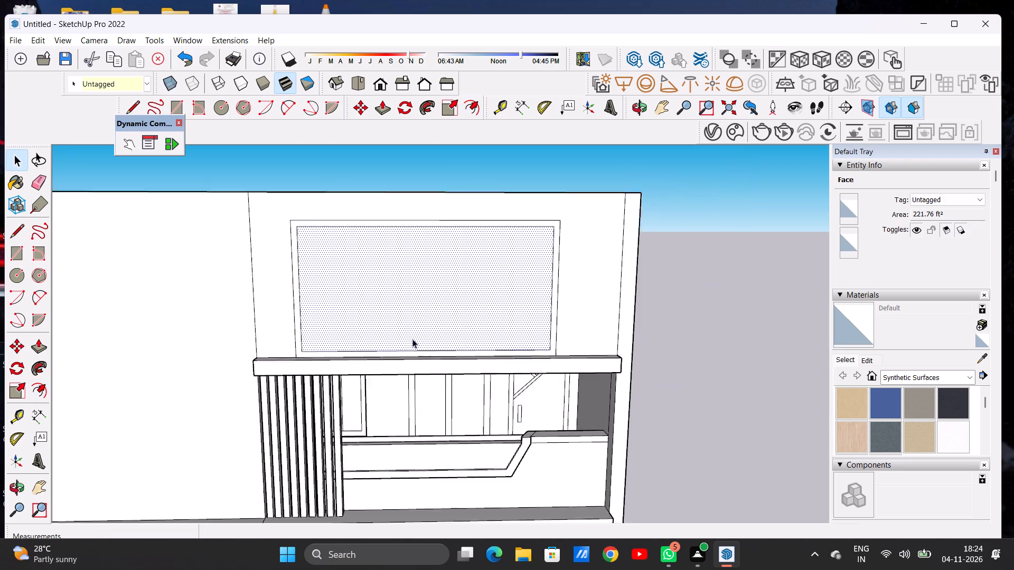
Draw short vertical lines from both lower corners of the inner frame outline down to the ledge.
scroll(412, 339, "down", 4)
left_click(679, 286)
scroll(302, 362, "up", 18)
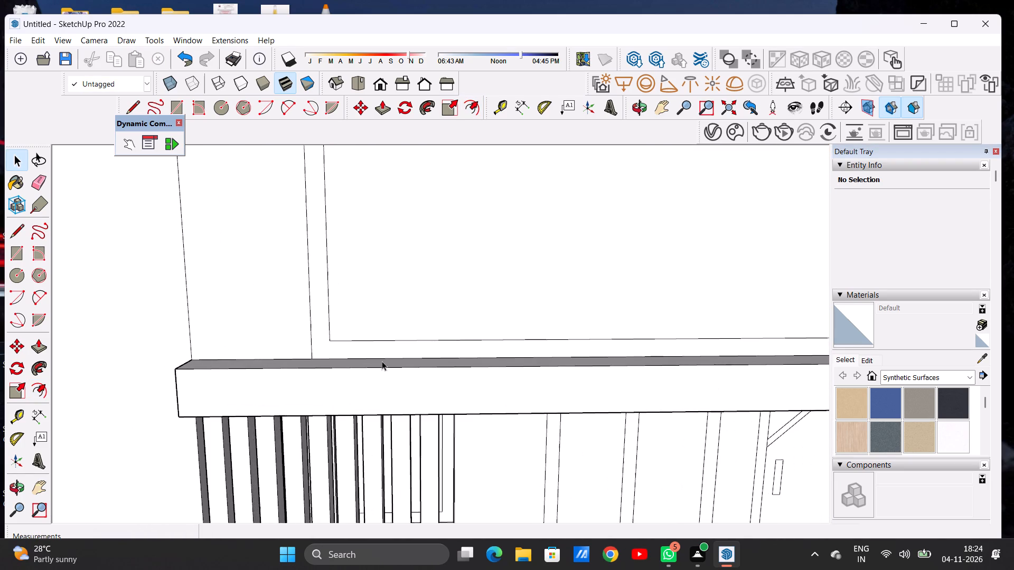
key("l")
left_click(323, 341)
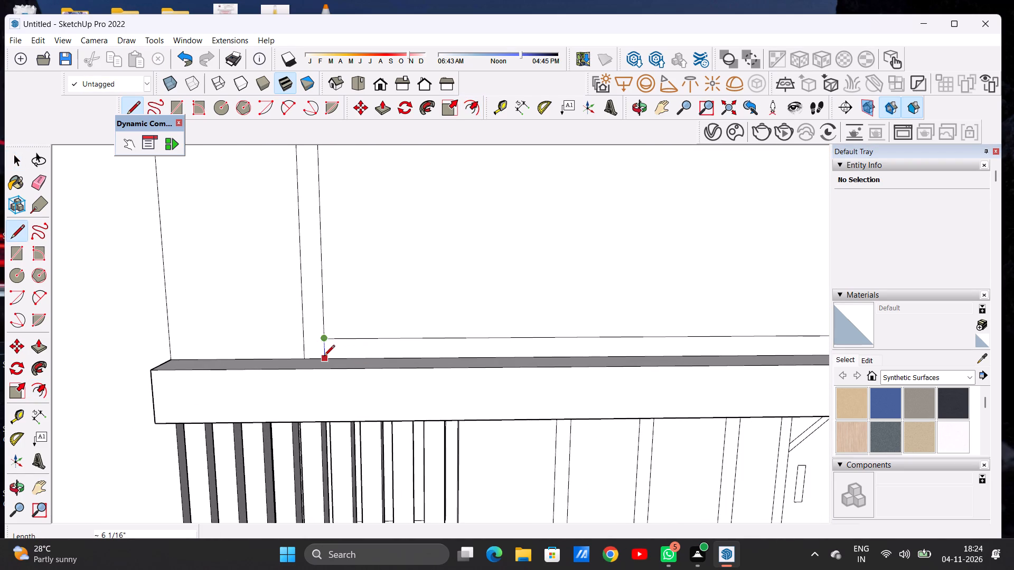
left_click(324, 357)
scroll(318, 359, "down", 12)
scroll(594, 353, "up", 6)
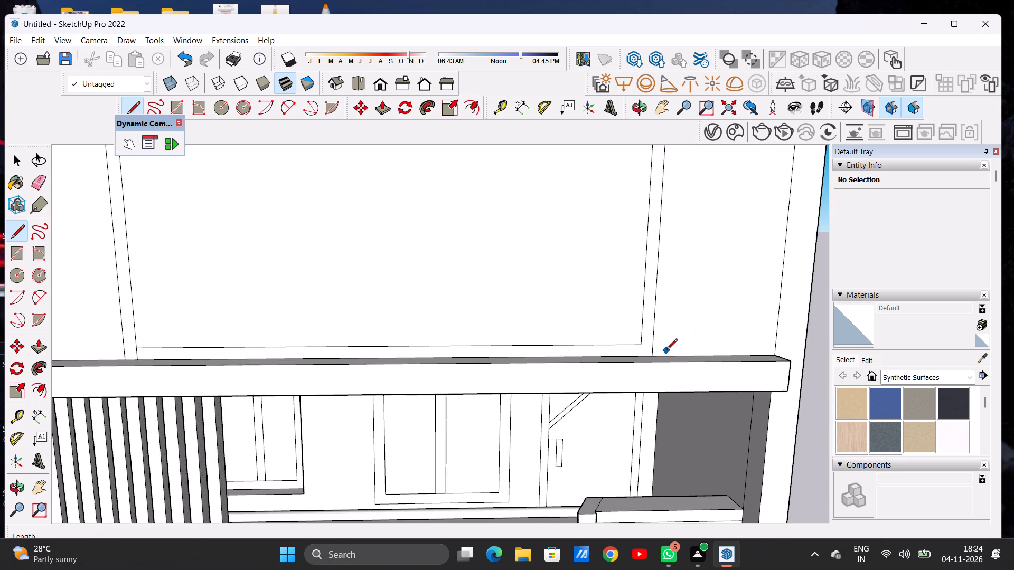
scroll(666, 350, "up", 4)
scroll(663, 349, "down", 1)
scroll(663, 349, "up", 6)
scroll(643, 350, "down", 1)
left_click(627, 336)
left_click(625, 364)
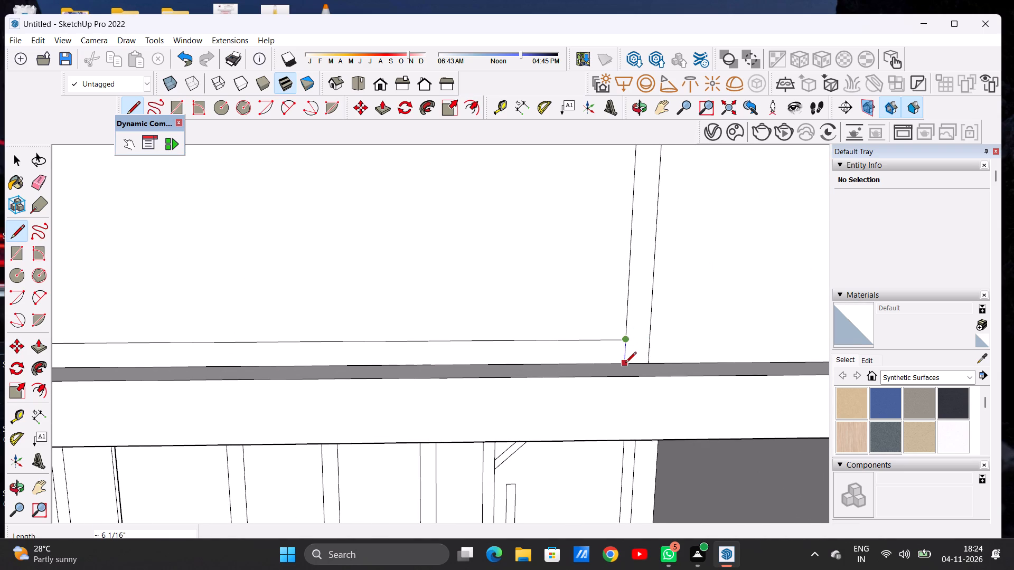
key("space")
Erase the inner frame outline's bottom line so the opening runs down to the ledge.
key("e")
left_click_drag(592, 337, 594, 345)
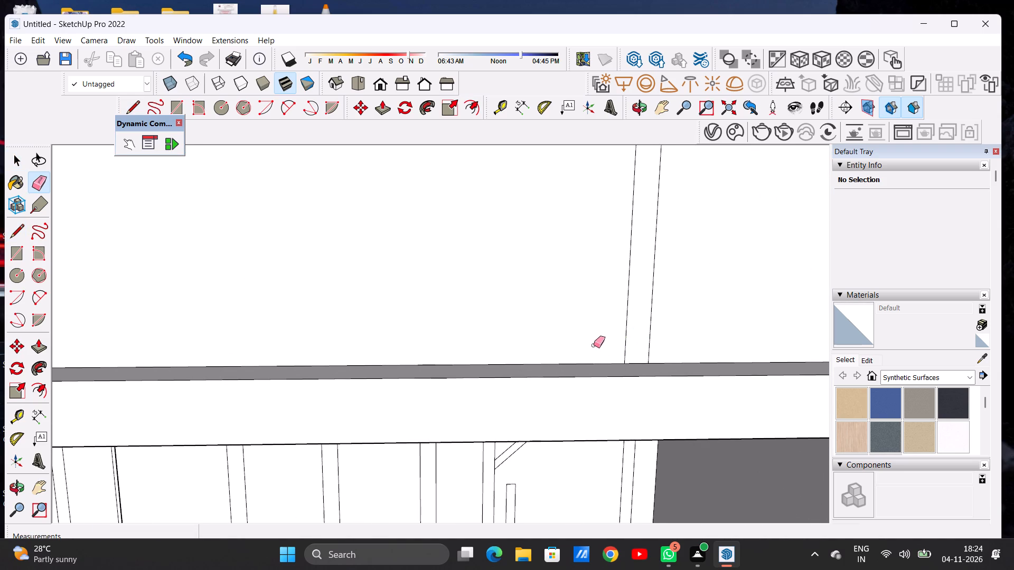
key("space")
Draw a rectangle about 14' 10 1/2" by 8' 11" inside the frame, rising from the ledge.
scroll(554, 360, "down", 3)
scroll(551, 364, "up", 1)
scroll(551, 364, "down", 3)
scroll(551, 364, "up", 1)
scroll(550, 364, "down", 20)
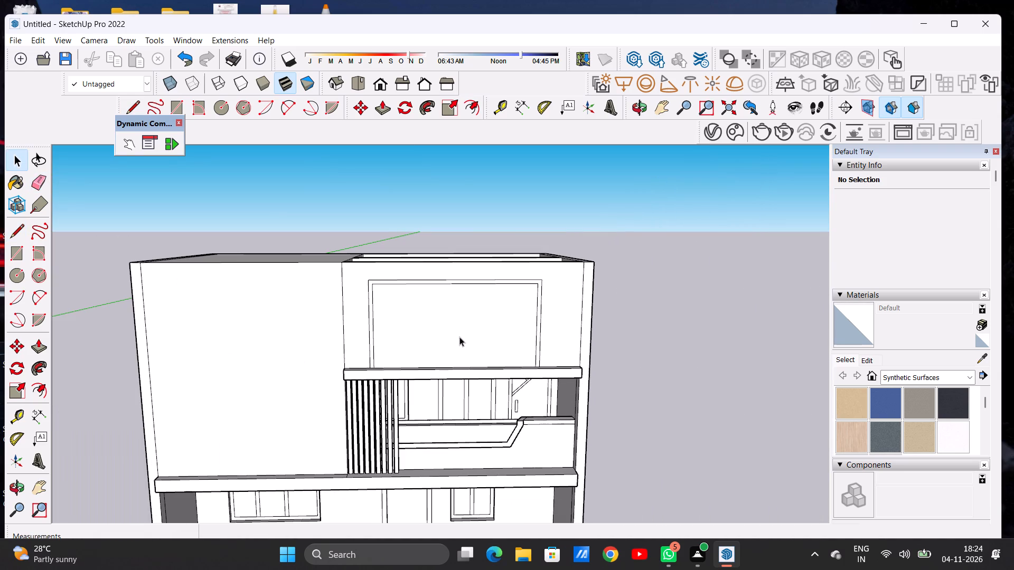
scroll(437, 356, "up", 3)
scroll(437, 356, "down", 1)
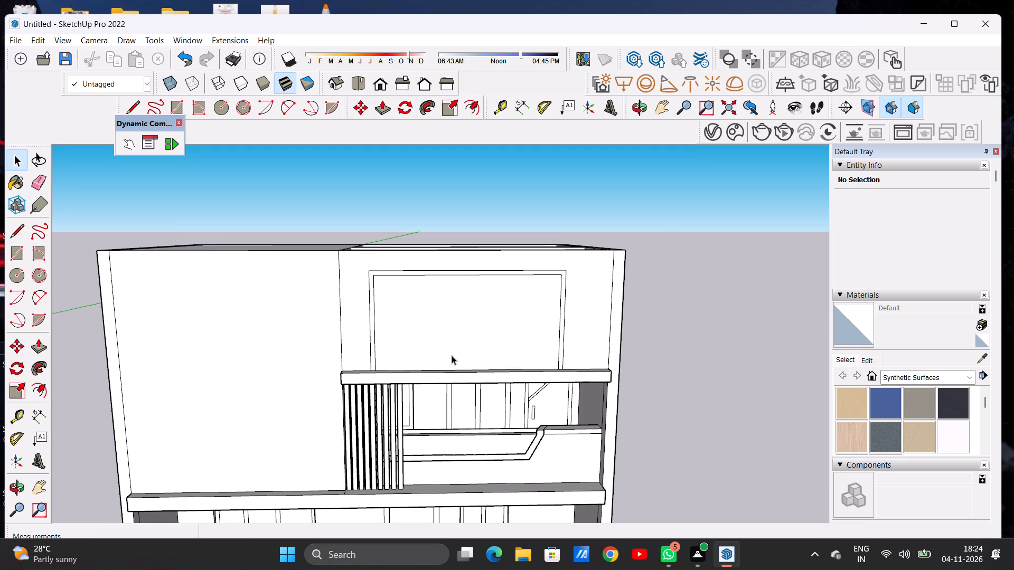
scroll(452, 355, "up", 2)
key("r")
scroll(428, 359, "up", 4)
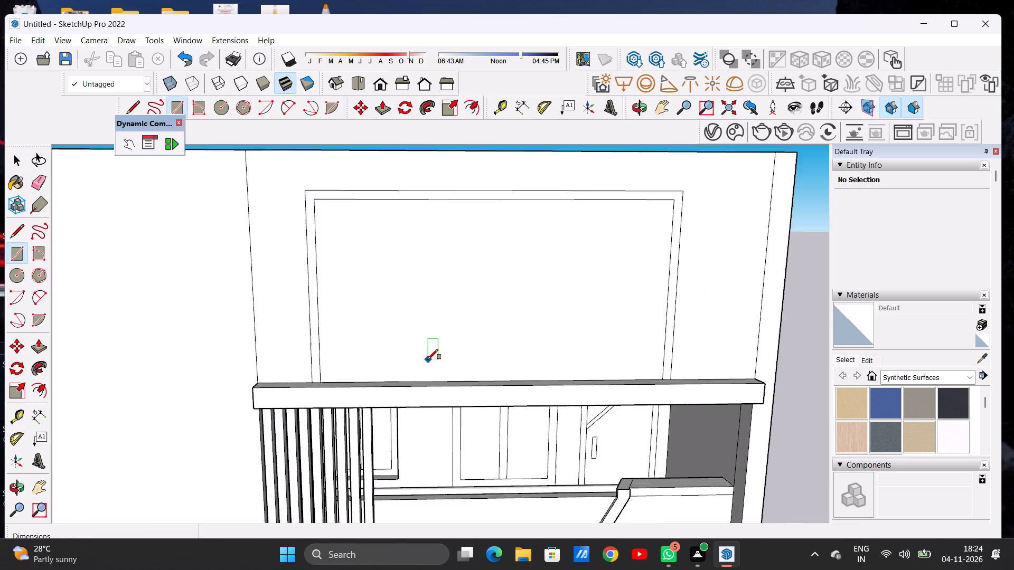
scroll(428, 359, "up", 2)
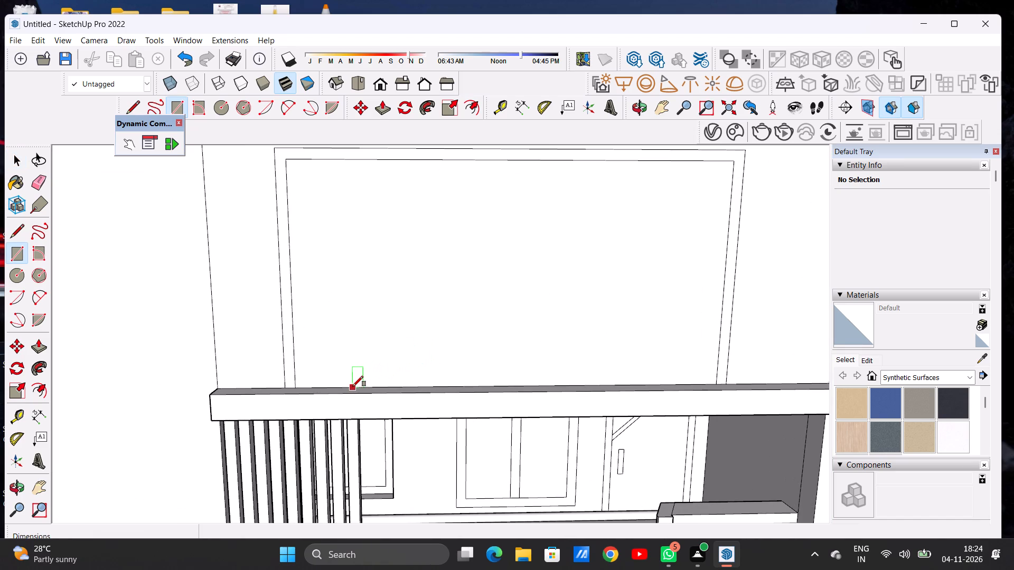
left_click(353, 386)
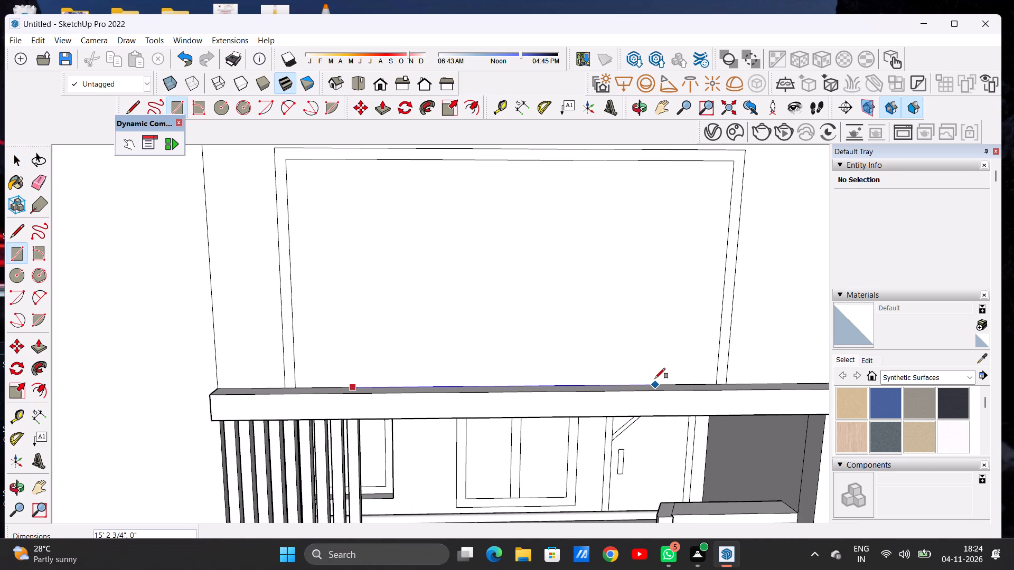
left_click(655, 378)
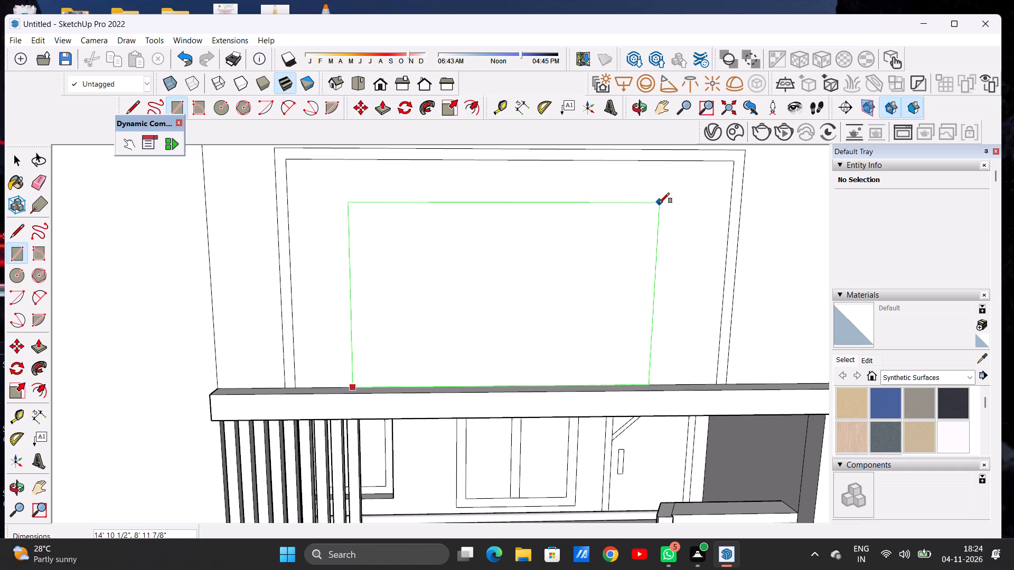
left_click(659, 204)
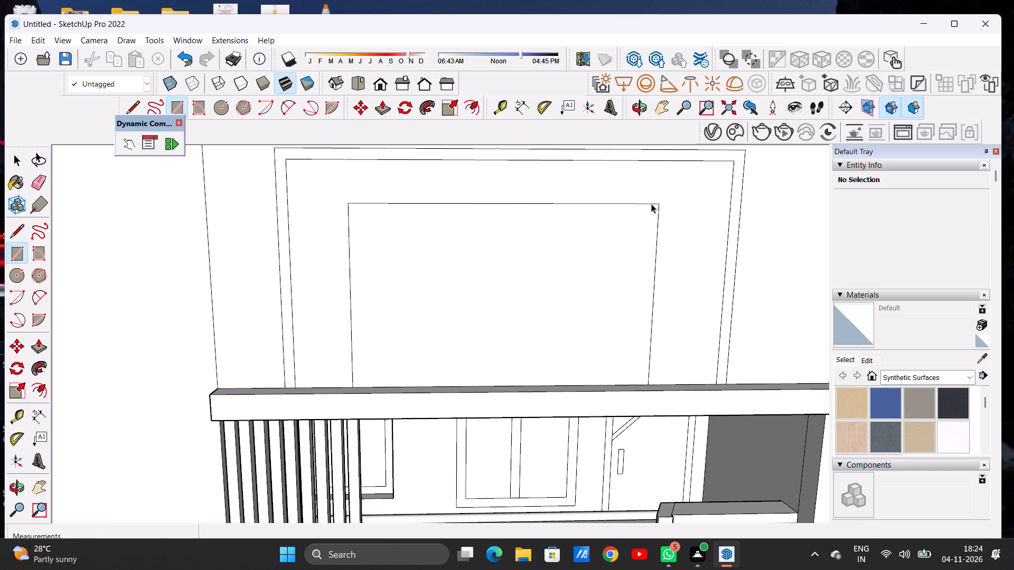
key("space")
Round both upper corners of the rectangle inside the frame with tangent arcs spanning about 3' 5" and 3' 10".
scroll(445, 295, "down", 5)
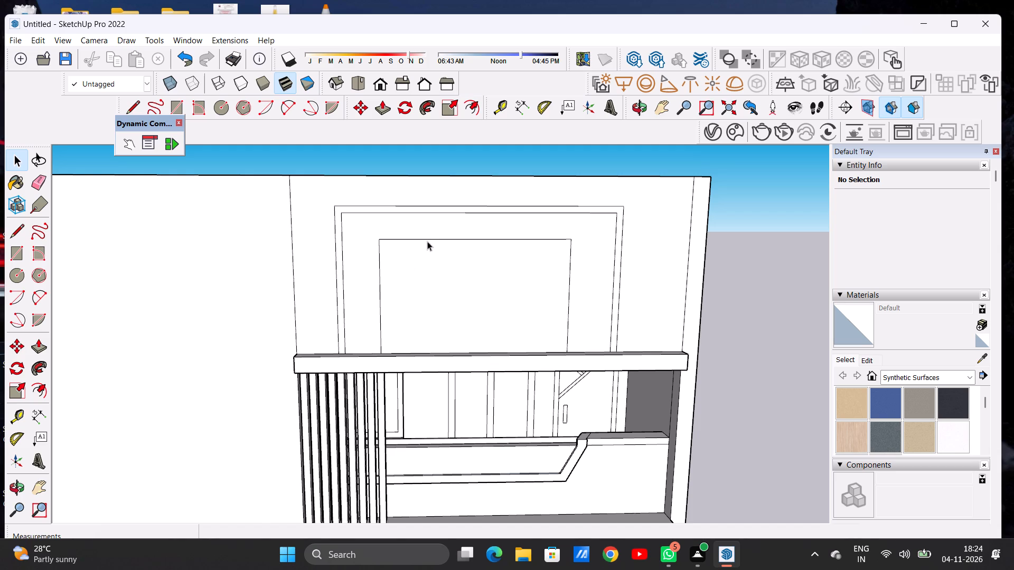
scroll(429, 246, "up", 3)
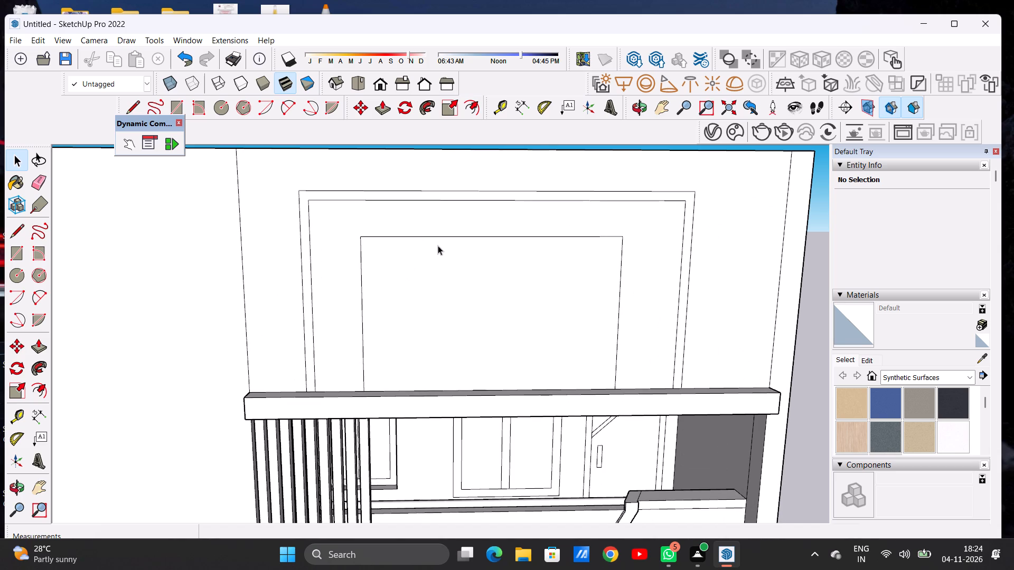
scroll(627, 253, "up", 4)
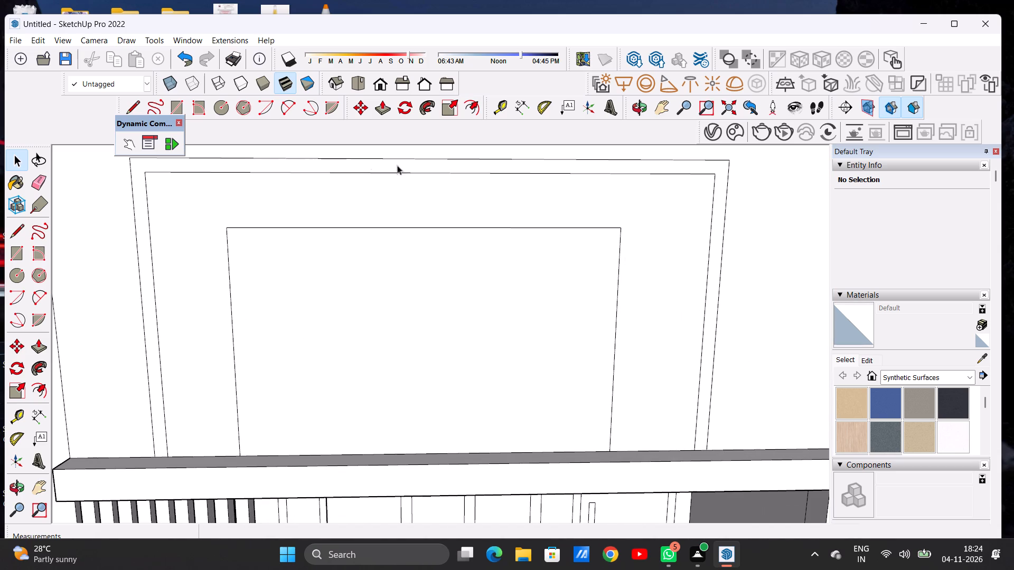
left_click(285, 108)
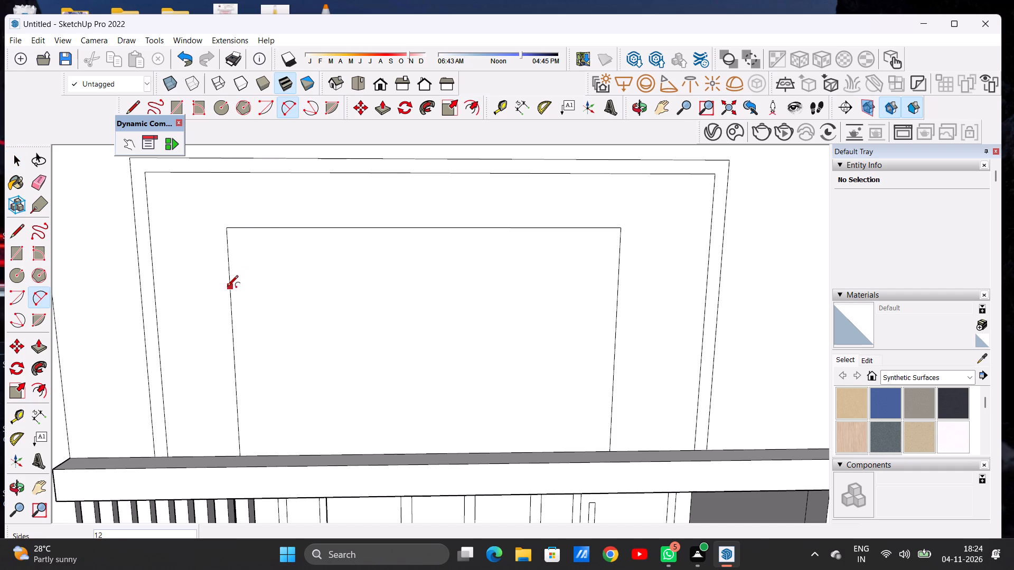
left_click(227, 287)
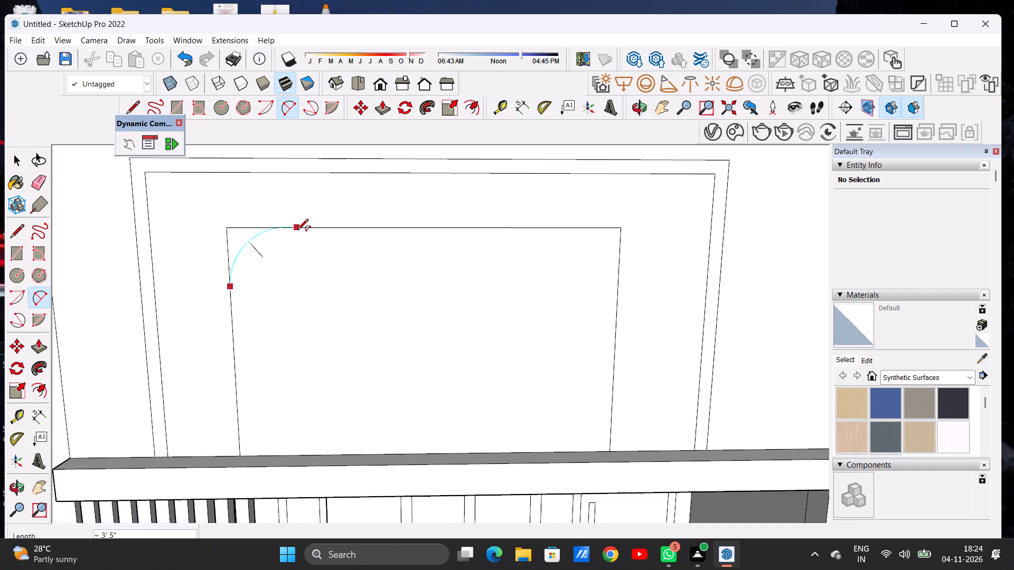
double_click(289, 229)
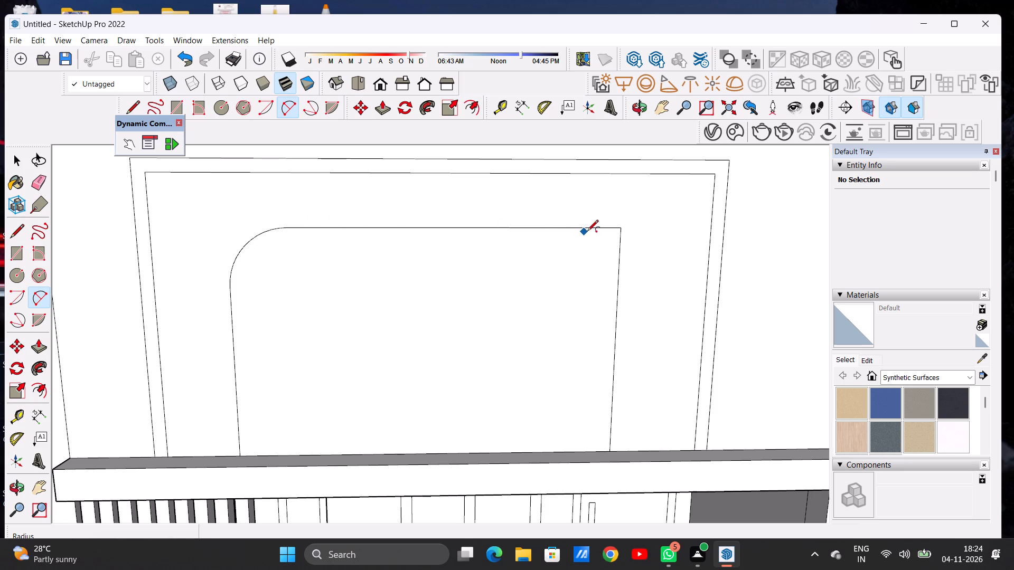
left_click(550, 230)
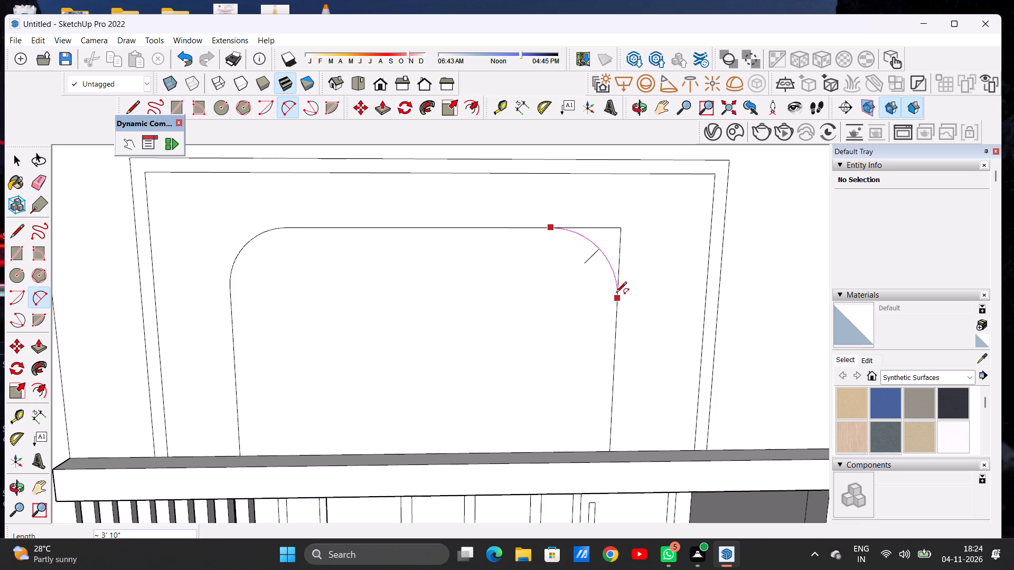
double_click(616, 293)
key("space")
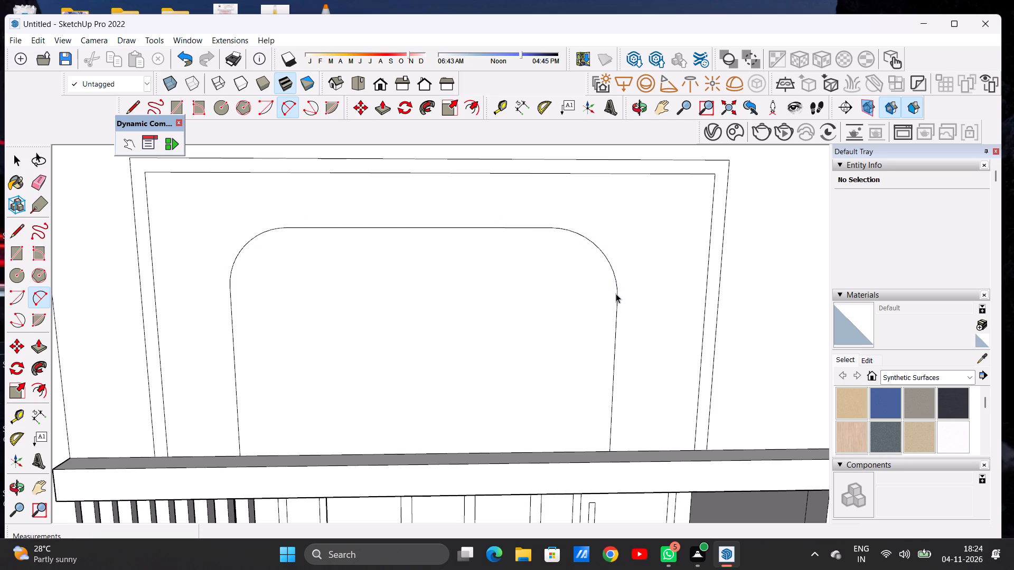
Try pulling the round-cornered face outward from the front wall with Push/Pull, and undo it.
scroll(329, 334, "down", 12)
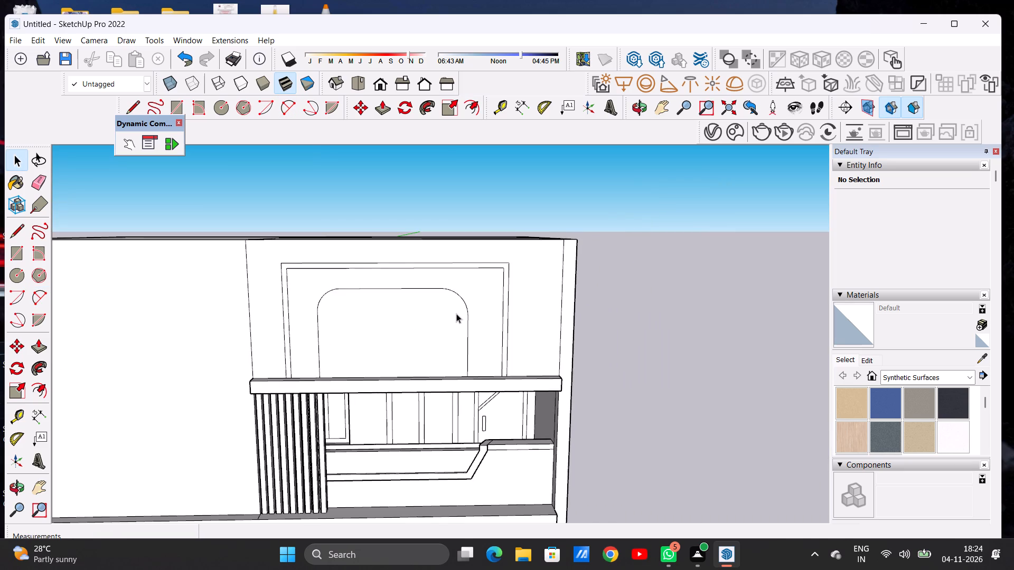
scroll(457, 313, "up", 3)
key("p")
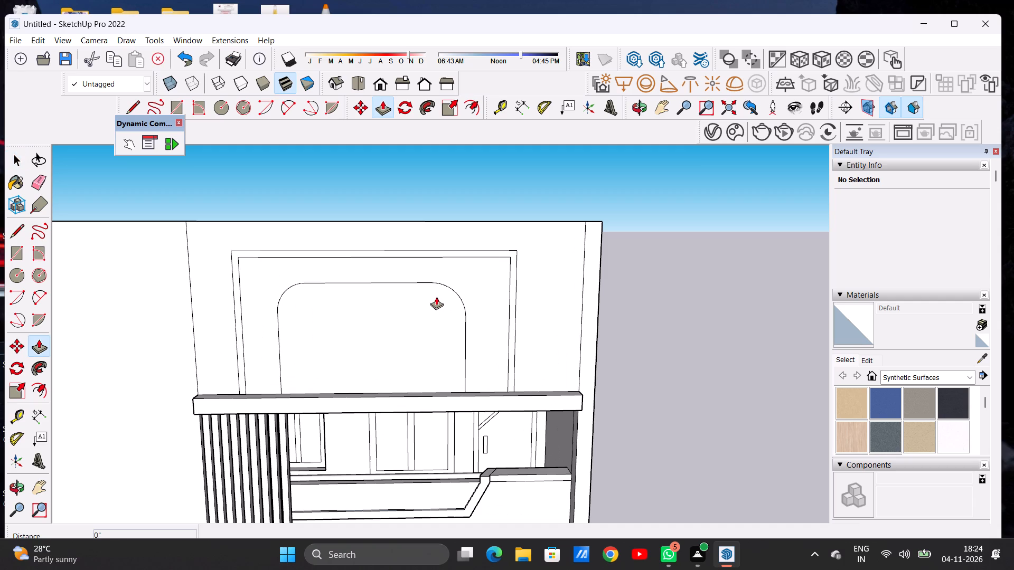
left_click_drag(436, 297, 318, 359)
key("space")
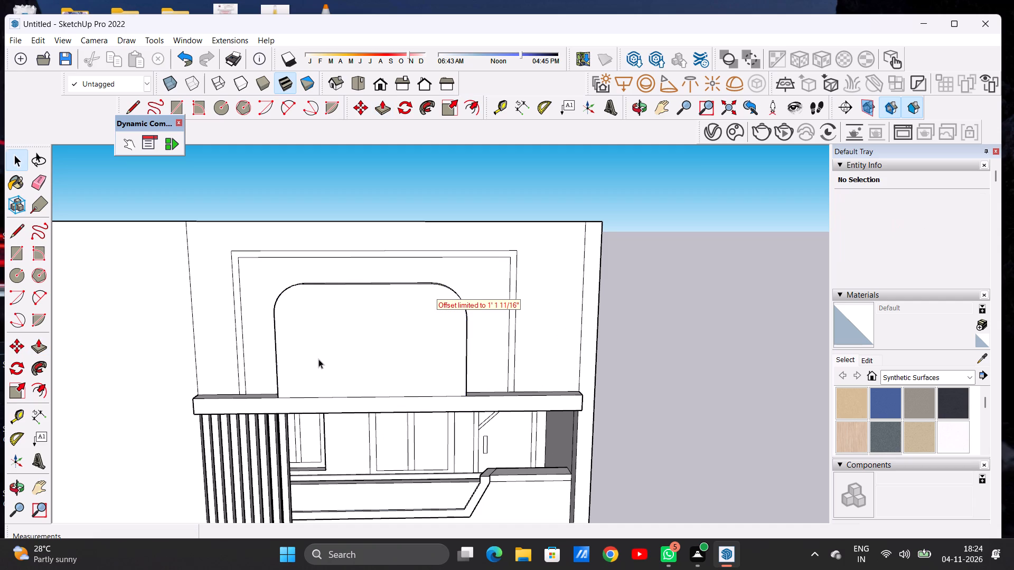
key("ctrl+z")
Examine the top storey's front wall and its rounded outline from above and from the front.
key("o")
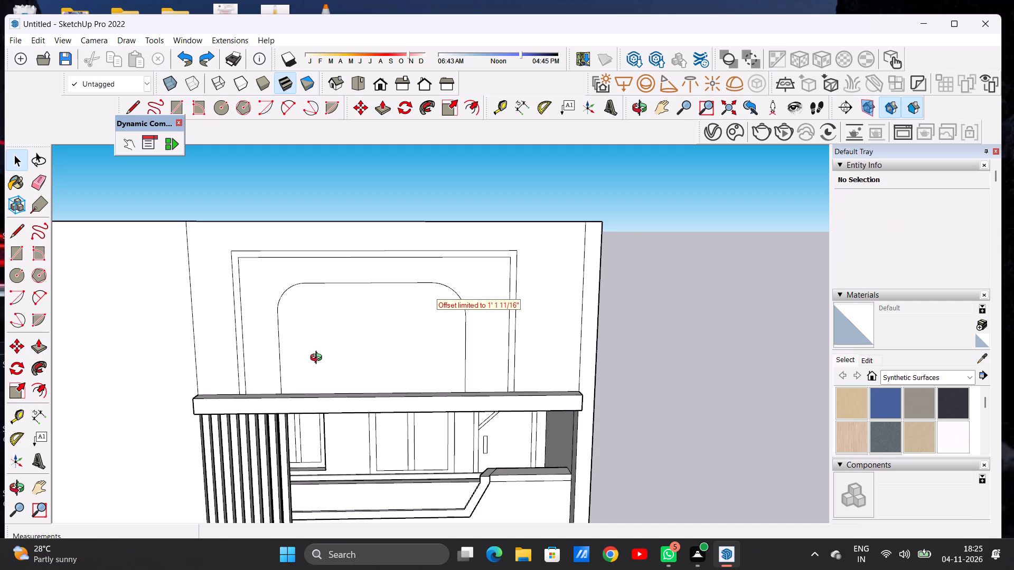
scroll(318, 359, "up", 1)
scroll(321, 345, "down", 8)
left_click_drag(393, 332, 350, 435)
scroll(370, 316, "up", 12)
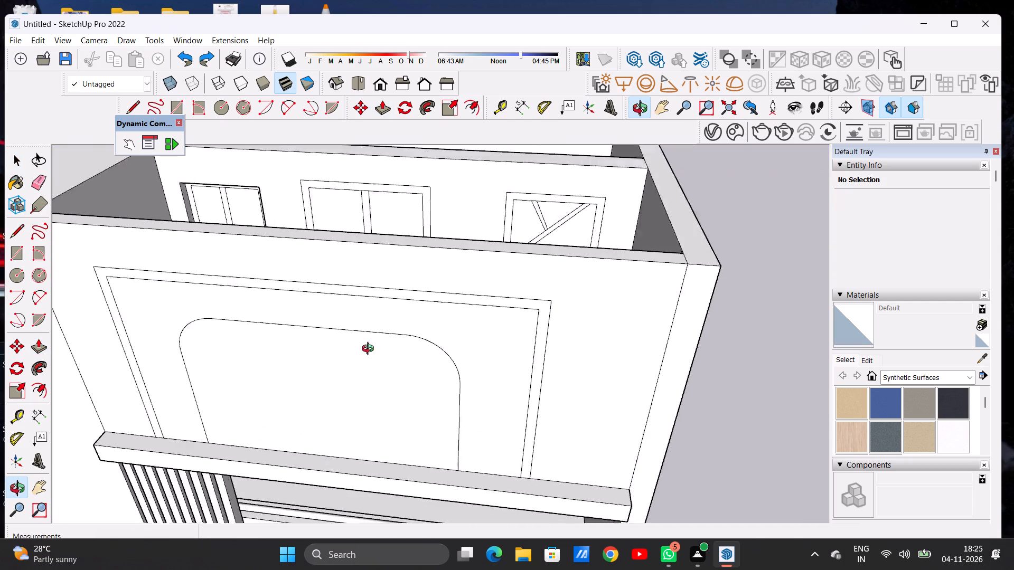
scroll(370, 350, "up", 1)
left_click_drag(378, 379, 377, 396)
scroll(414, 357, "up", 3)
scroll(410, 375, "down", 7)
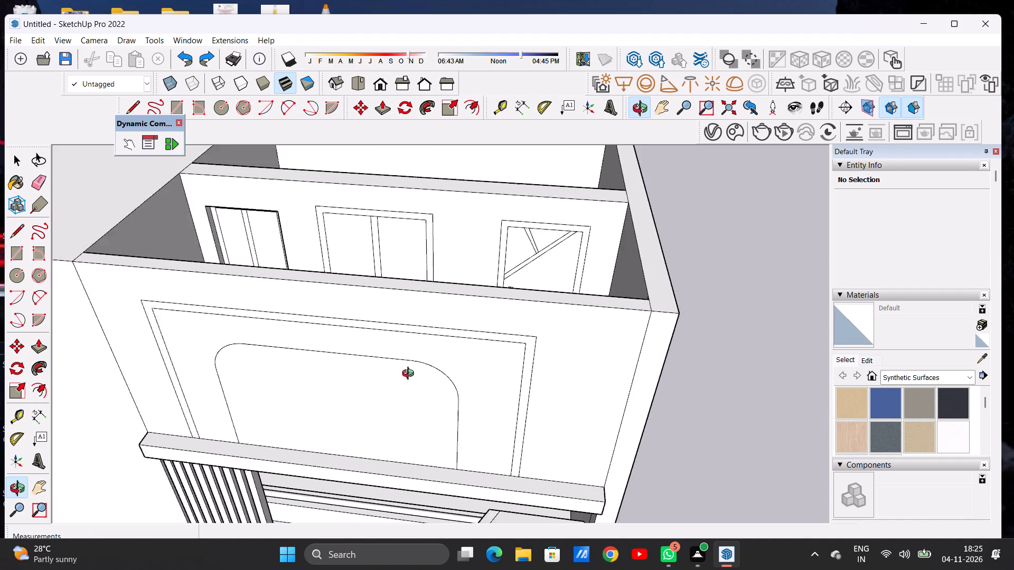
scroll(410, 375, "down", 1)
left_click_drag(416, 406, 461, 313)
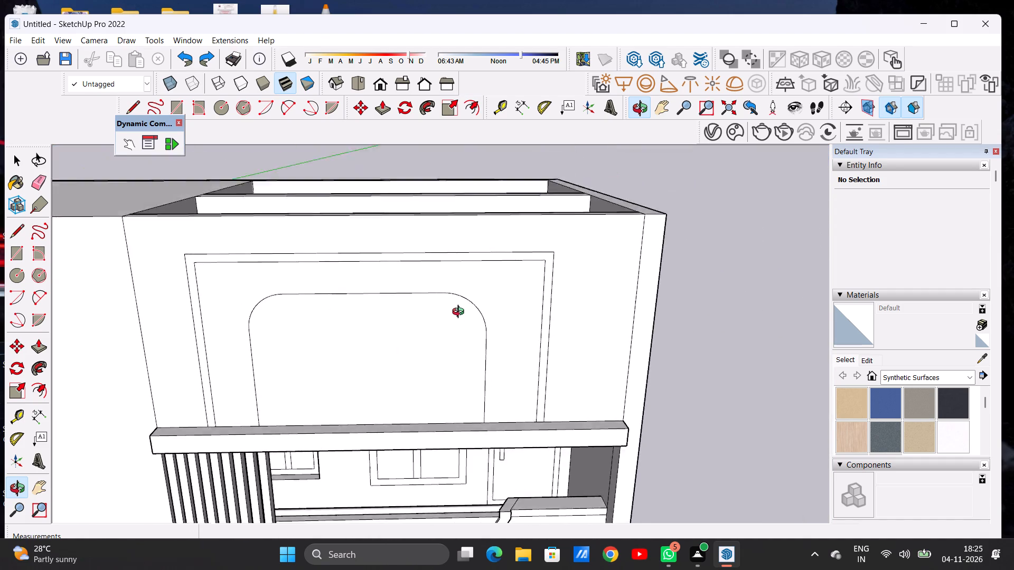
left_click_drag(461, 313, 464, 280)
scroll(417, 298, "up", 3)
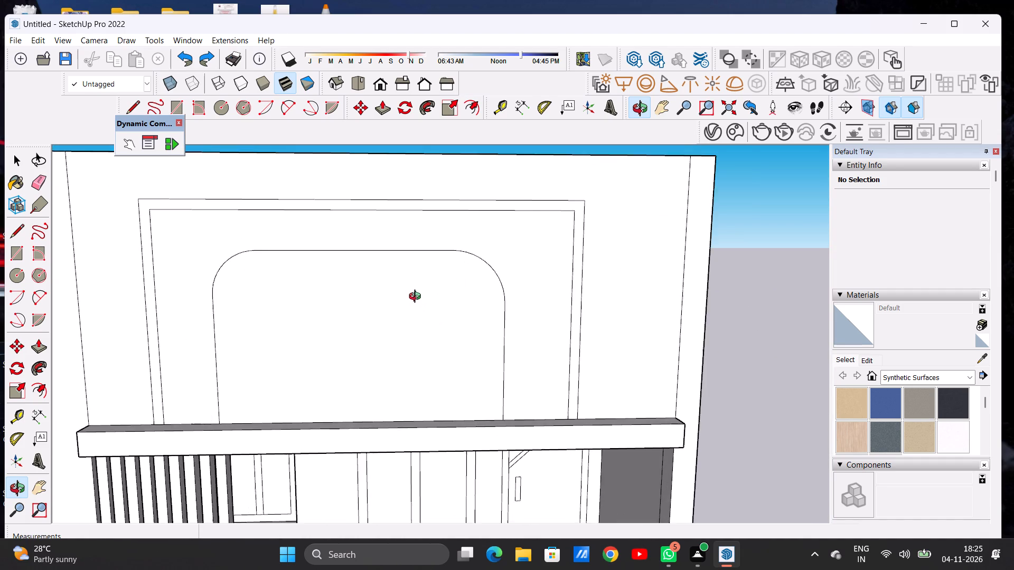
scroll(417, 298, "up", 1)
key("space")
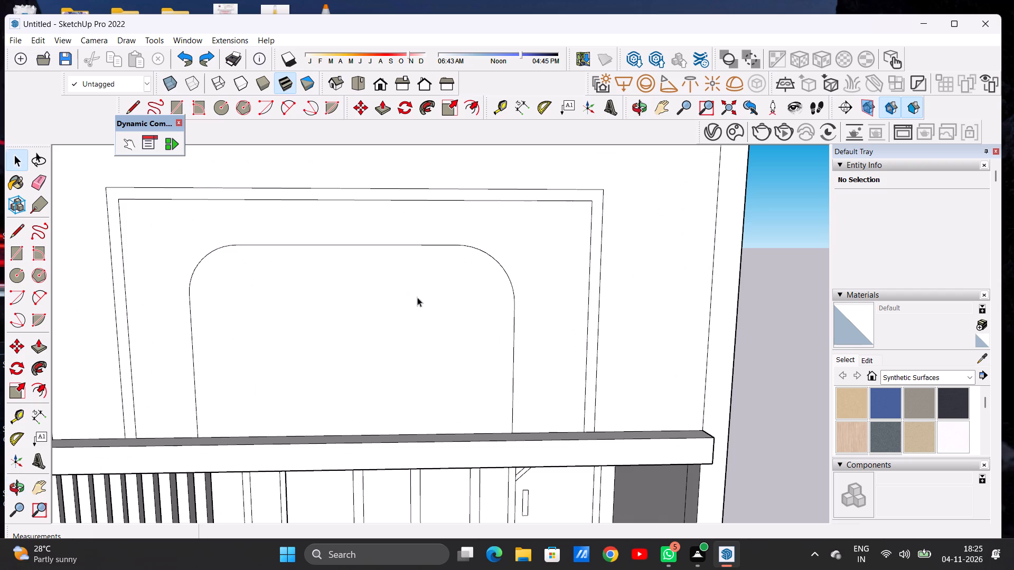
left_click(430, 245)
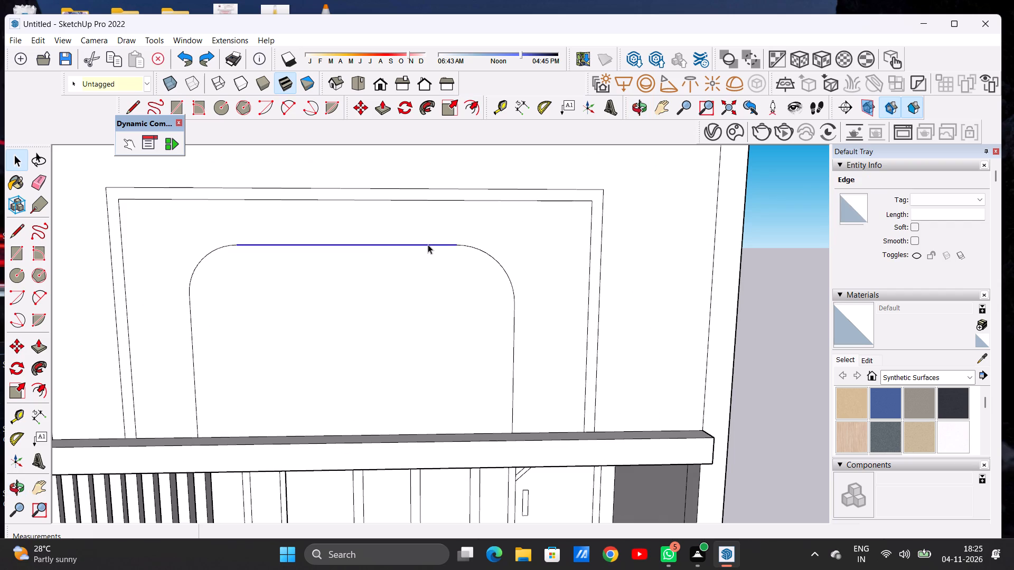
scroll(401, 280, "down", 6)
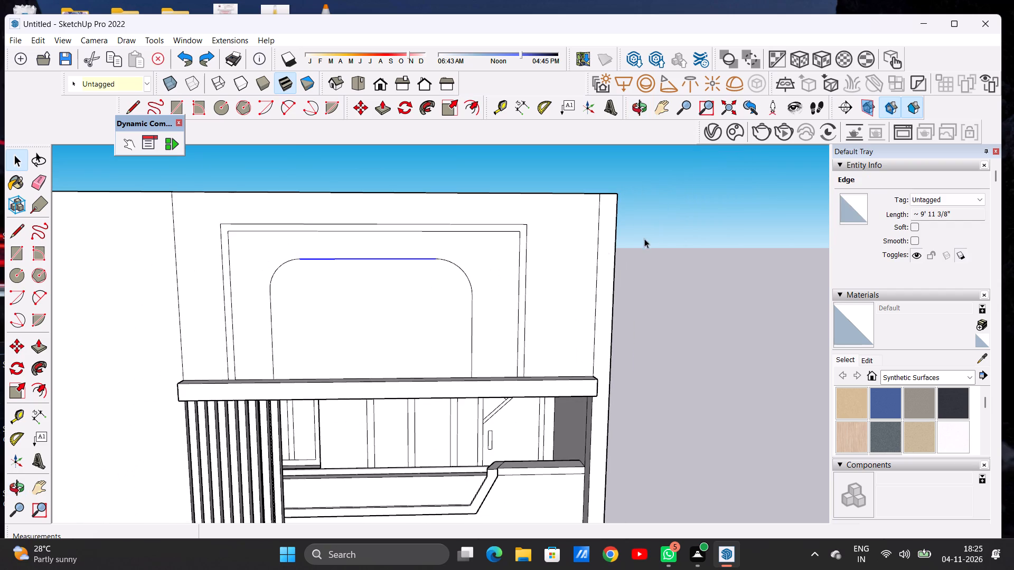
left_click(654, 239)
Scale the rounded outline's side edges, corner arcs and top edge upward by a factor of 1.10.
scroll(435, 302, "up", 2)
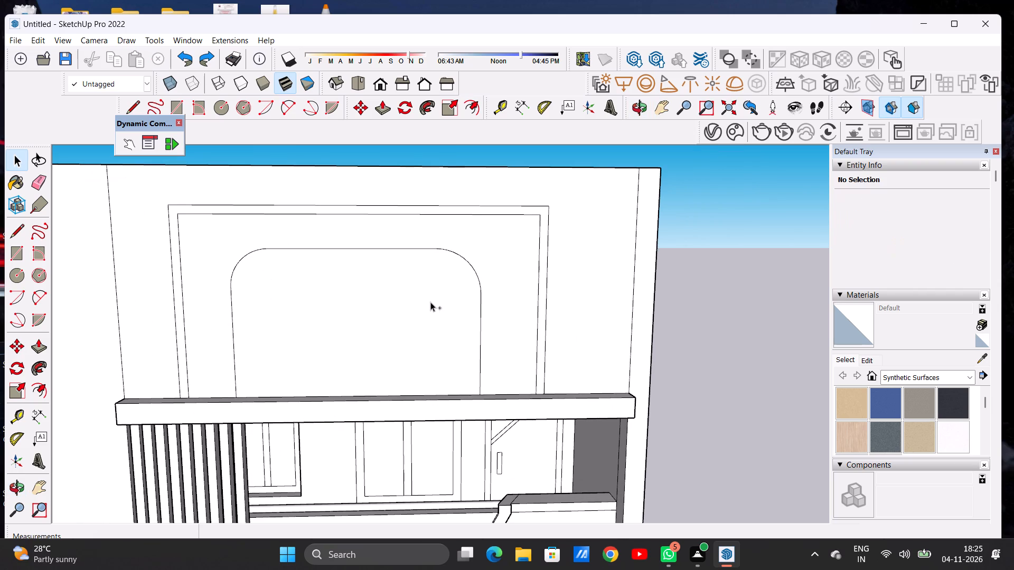
scroll(244, 280, "up", 10, "ctrl")
left_click(229, 255, "ctrl")
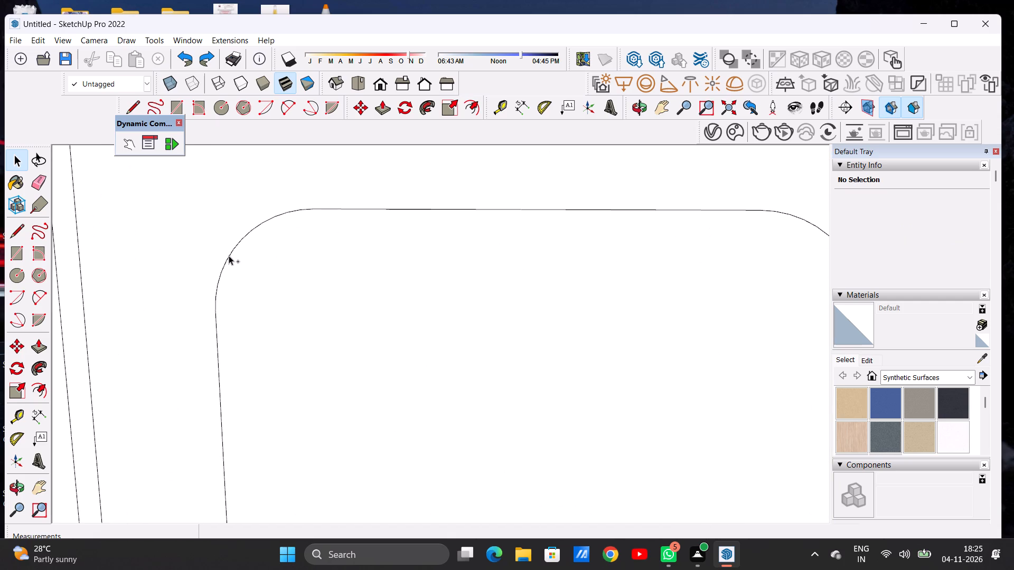
left_click(218, 369, "ctrl")
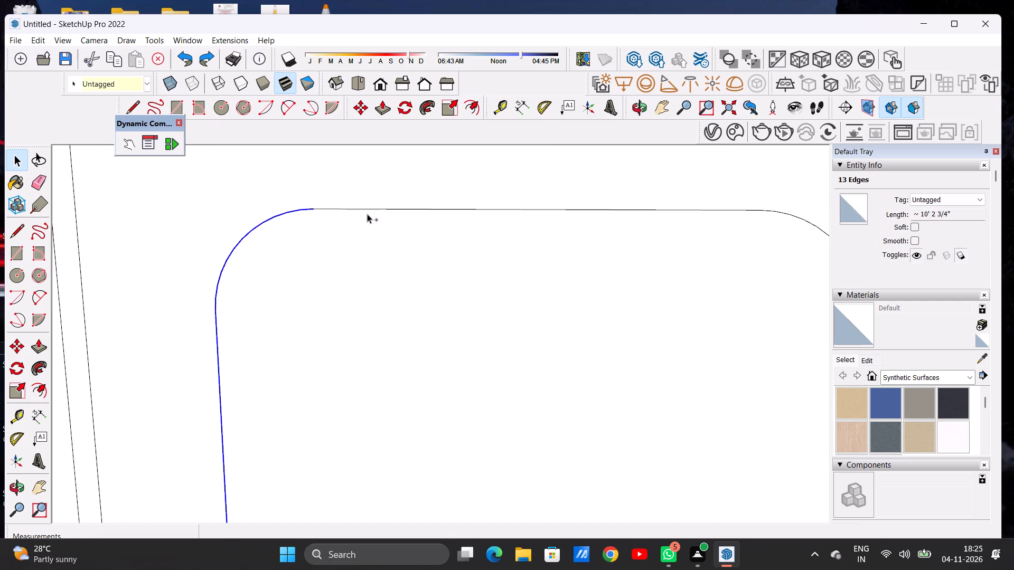
left_click(365, 210, "ctrl")
scroll(272, 251, "down", 12, "ctrl")
scroll(474, 255, "up", 3, "ctrl")
scroll(483, 260, "down", 1, "ctrl")
scroll(487, 262, "up", 5, "ctrl")
scroll(530, 266, "down", 3, "ctrl")
scroll(530, 266, "up", 4, "ctrl")
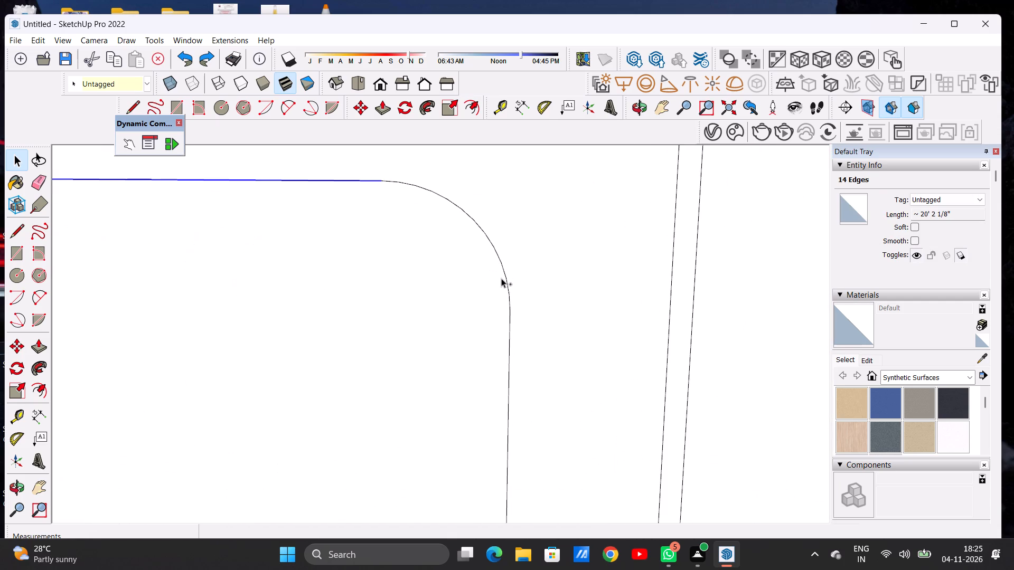
left_click(504, 275, "ctrl")
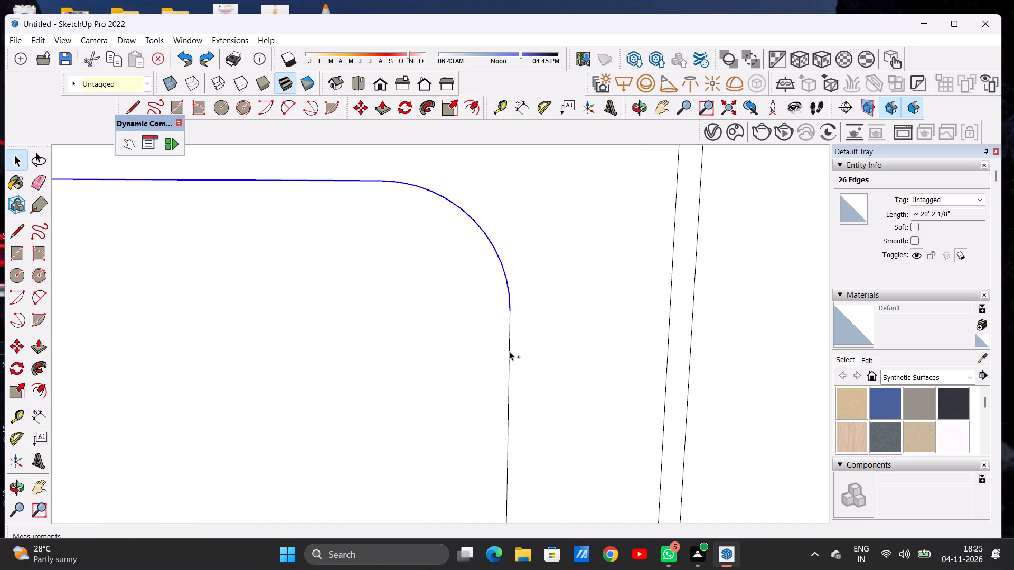
left_click(509, 351, "ctrl")
scroll(508, 358, "down", 3)
scroll(508, 359, "up", 1)
scroll(508, 359, "down", 14)
scroll(470, 327, "up", 1)
scroll(470, 327, "down", 2)
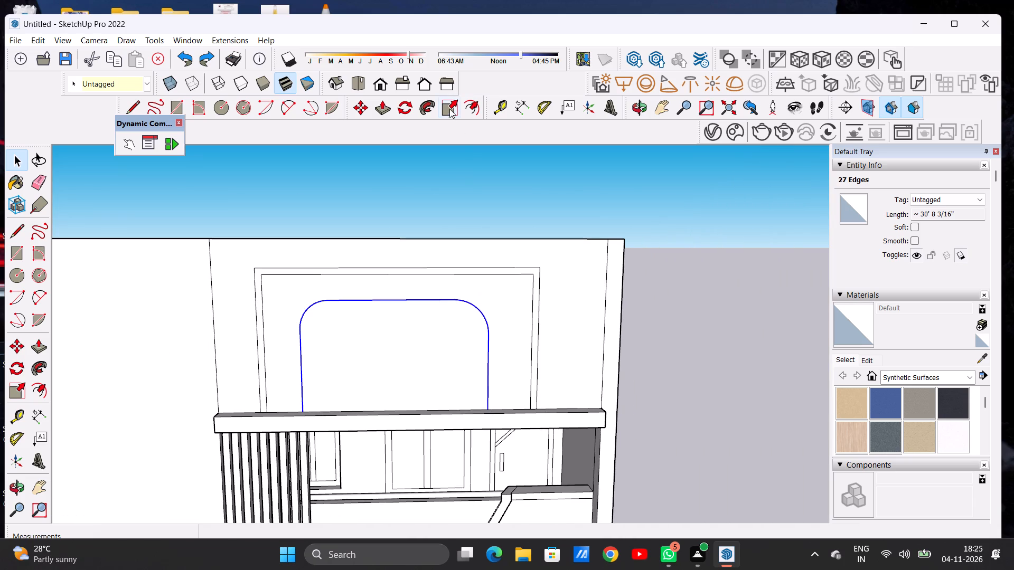
left_click(449, 109)
left_click(397, 302)
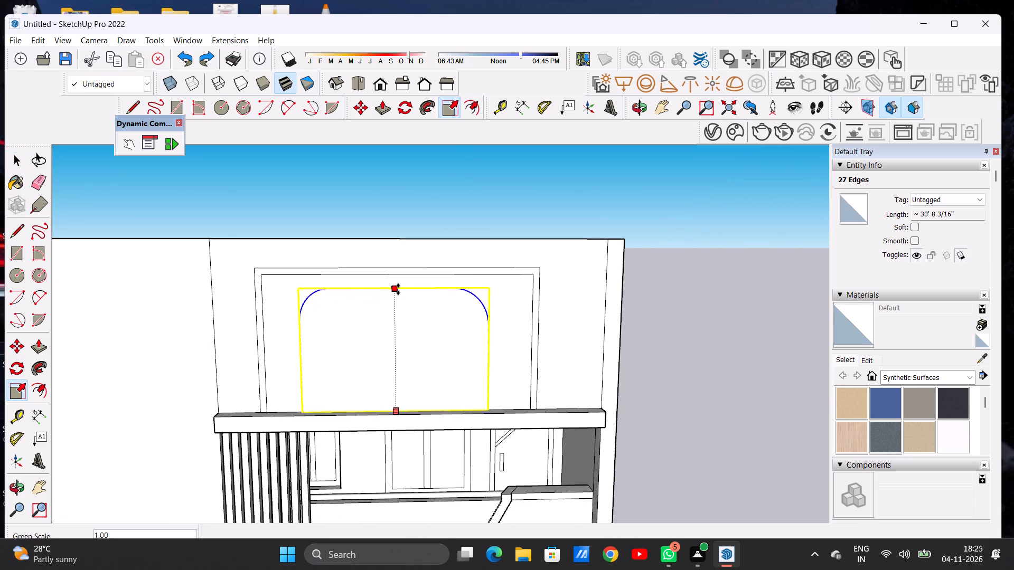
left_click(398, 288)
key("space")
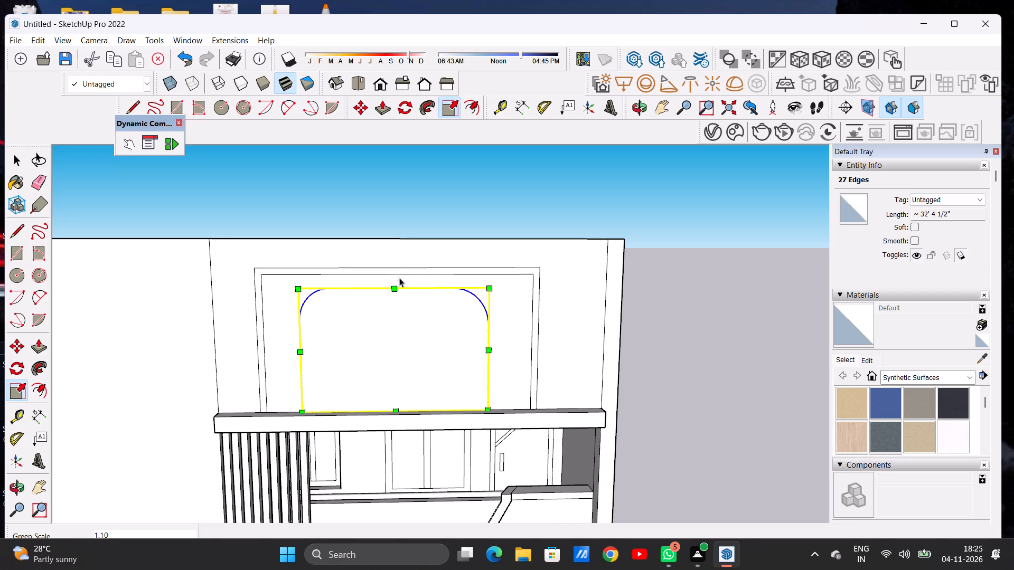
left_click(415, 221)
Offset the round-cornered outline inward by about 6 11/16" to form an inner border.
scroll(433, 271, "up", 4)
key("o")
left_click_drag(468, 280, 450, 308)
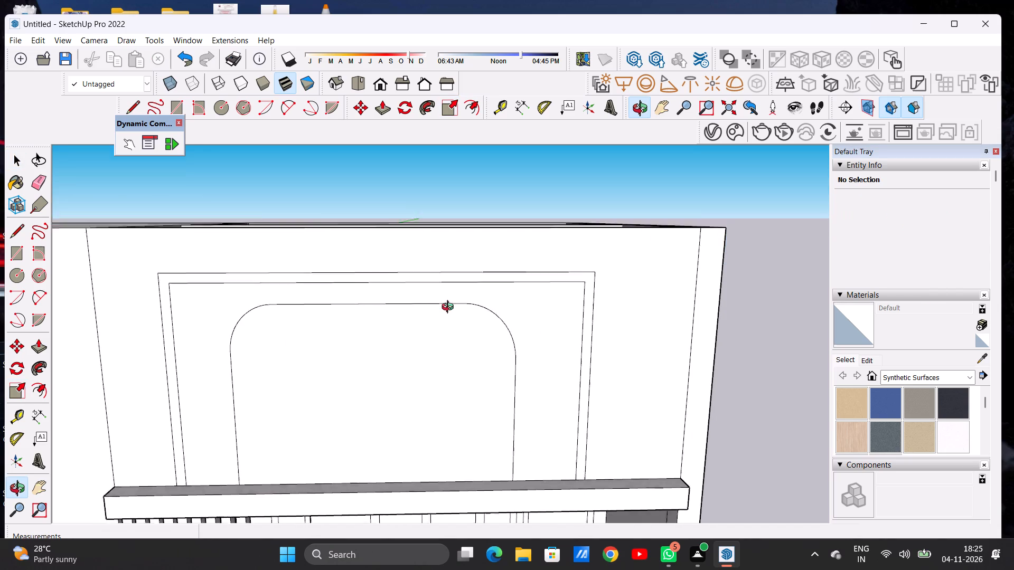
left_click_drag(450, 308, 367, 407)
scroll(474, 281, "down", 7)
left_click_drag(424, 366, 509, 268)
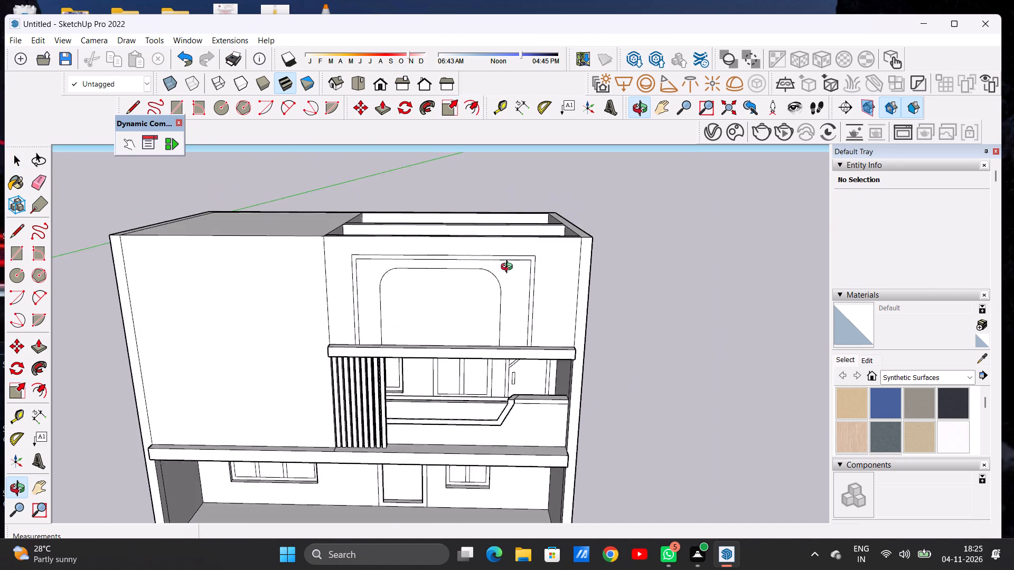
left_click_drag(509, 268, 514, 262)
scroll(489, 280, "up", 6)
type("OF")
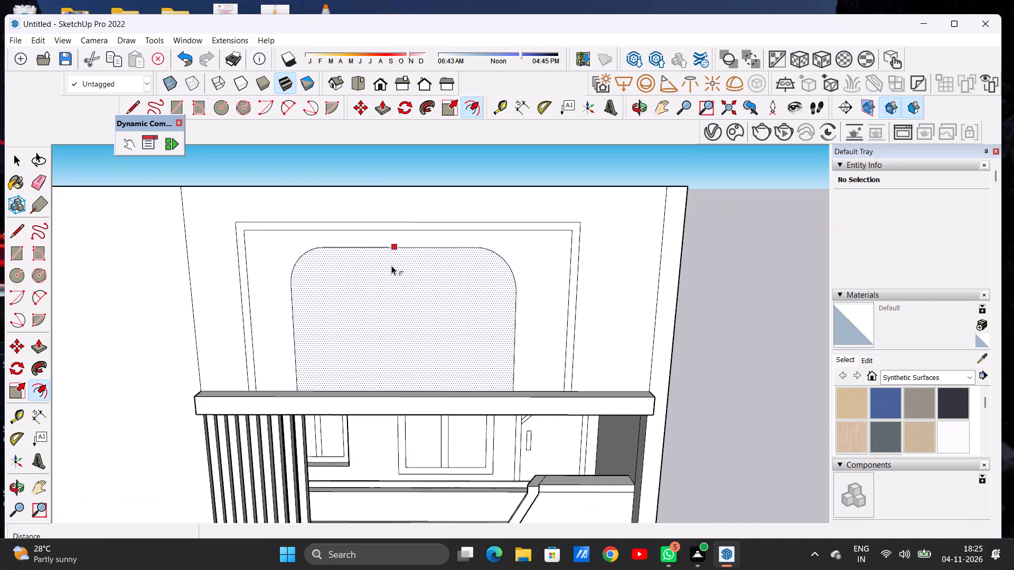
left_click(351, 254)
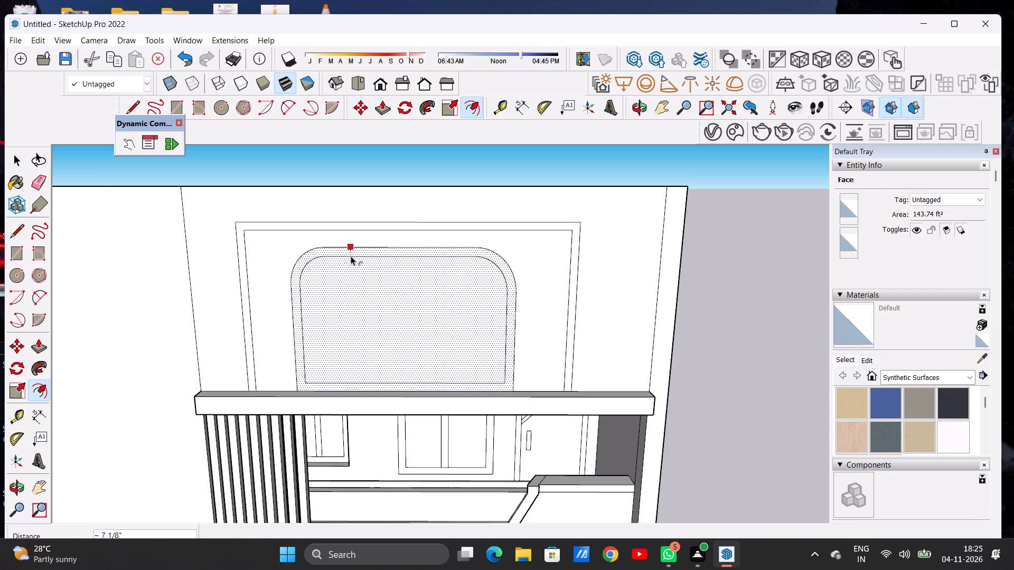
left_click(351, 256)
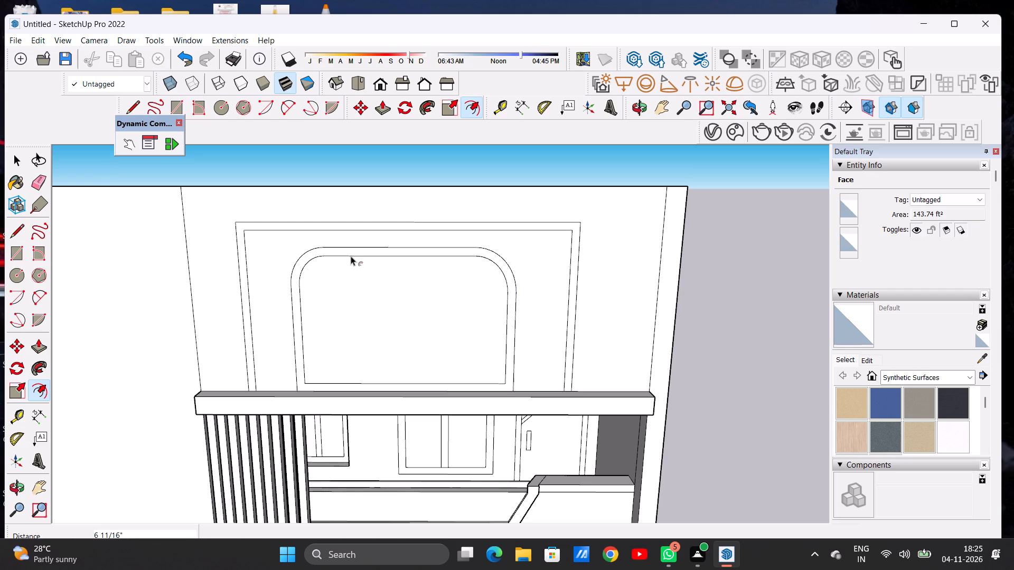
key("space")
Draw short vertical lines, about 4 3/16" long, from both bottom corners of the inner rounded outline down to the ledge.
scroll(342, 384, "up", 3)
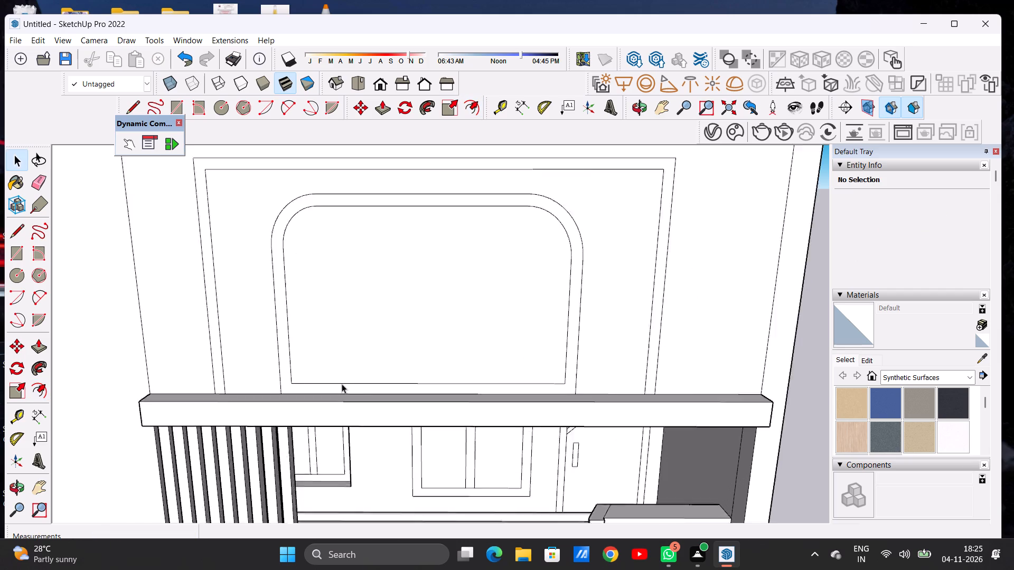
scroll(342, 384, "up", 2)
scroll(342, 384, "down", 1)
scroll(342, 384, "up", 3)
key("l")
scroll(258, 376, "up", 7)
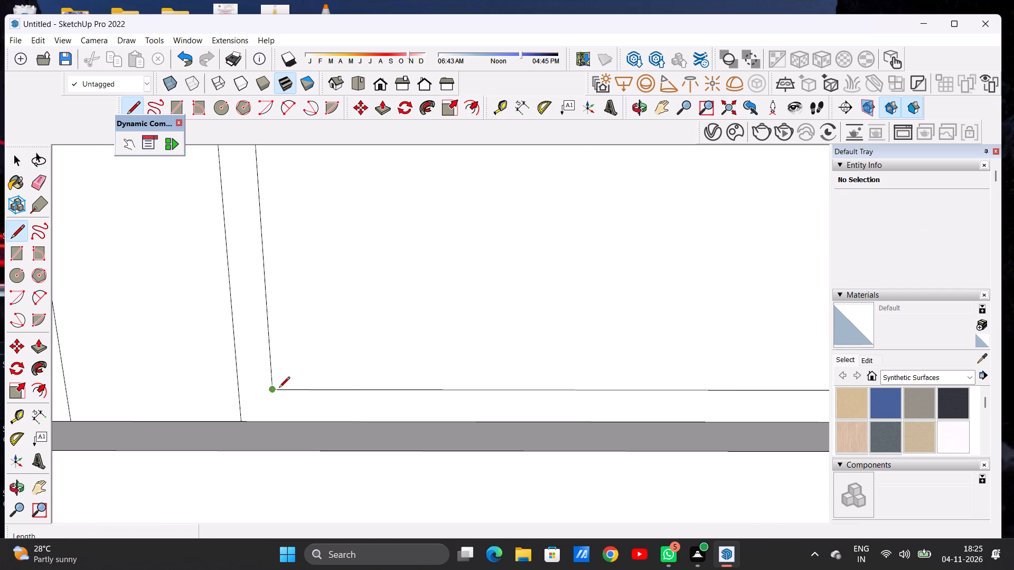
left_click(275, 390)
left_click(274, 424)
scroll(273, 406, "down", 6)
scroll(275, 401, "up", 1)
scroll(275, 401, "down", 4)
scroll(651, 416, "up", 4)
scroll(645, 417, "down", 1)
left_click(644, 392)
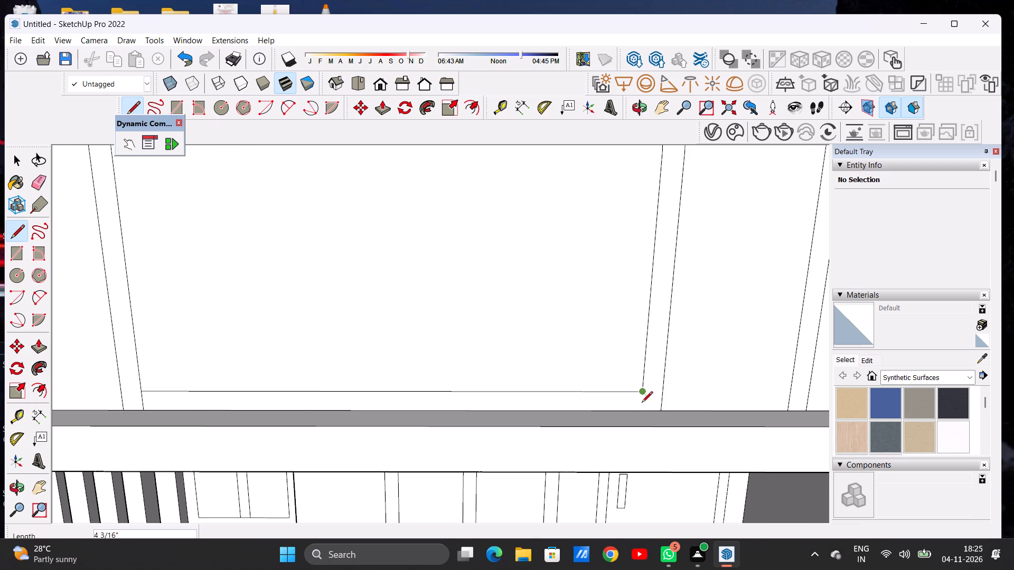
left_click(640, 415)
key("space")
Erase the inner rounded outline's bottom edge so the inner face extends down to the ledge.
scroll(588, 425, "down", 4)
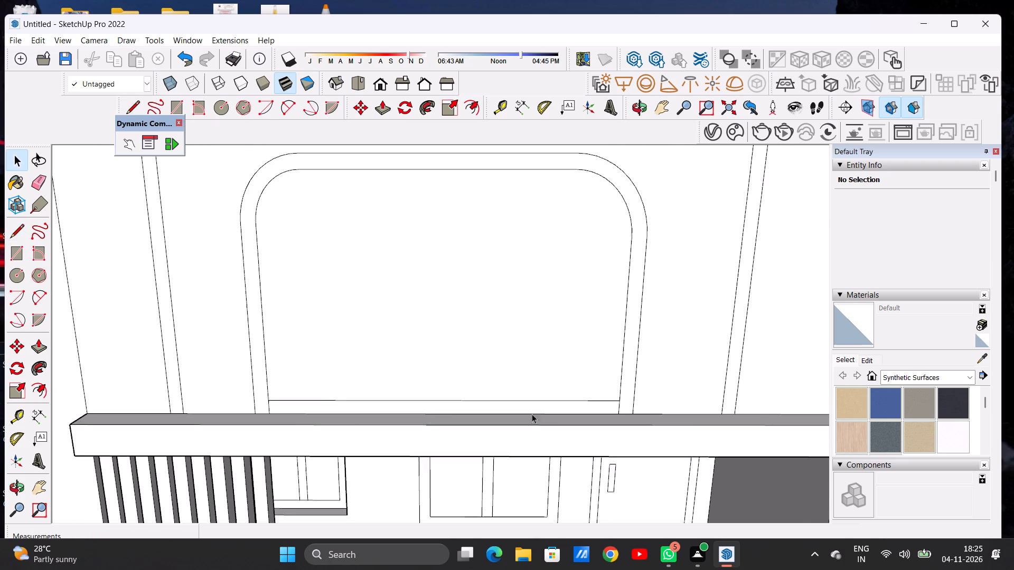
scroll(532, 414, "down", 4)
scroll(530, 406, "up", 8)
key("e")
left_click_drag(528, 392, 528, 396)
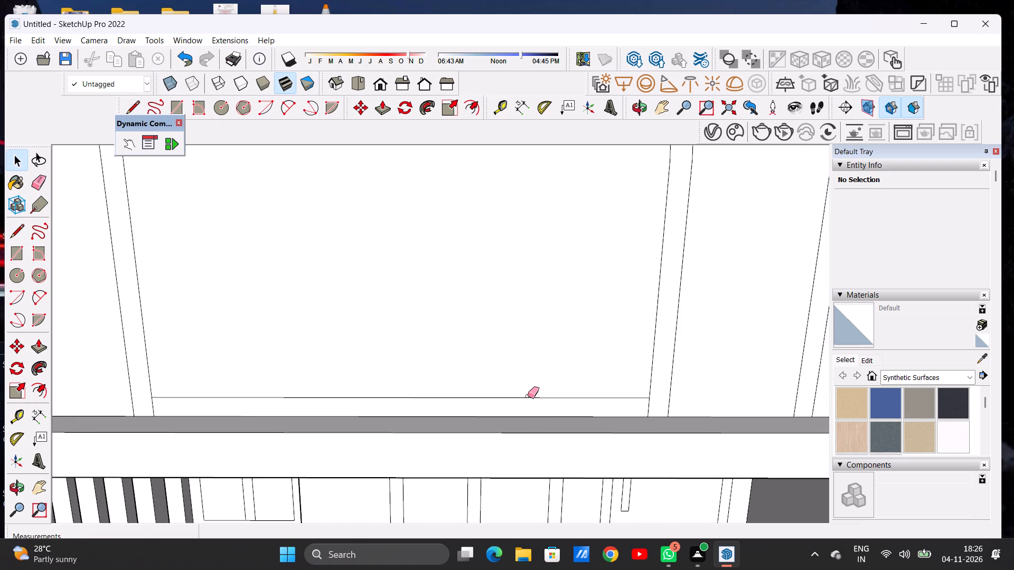
left_click_drag(528, 396, 529, 401)
key("space")
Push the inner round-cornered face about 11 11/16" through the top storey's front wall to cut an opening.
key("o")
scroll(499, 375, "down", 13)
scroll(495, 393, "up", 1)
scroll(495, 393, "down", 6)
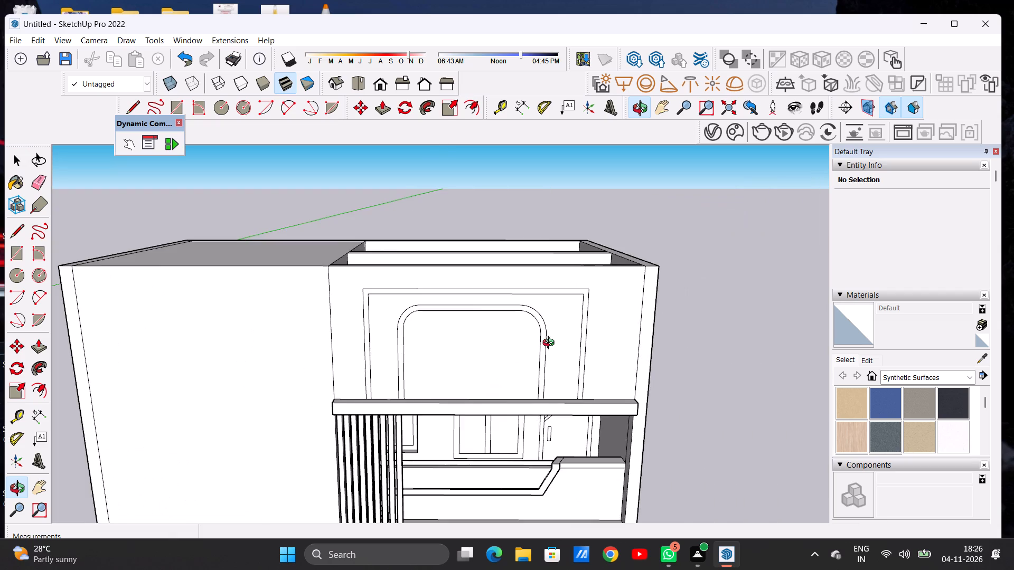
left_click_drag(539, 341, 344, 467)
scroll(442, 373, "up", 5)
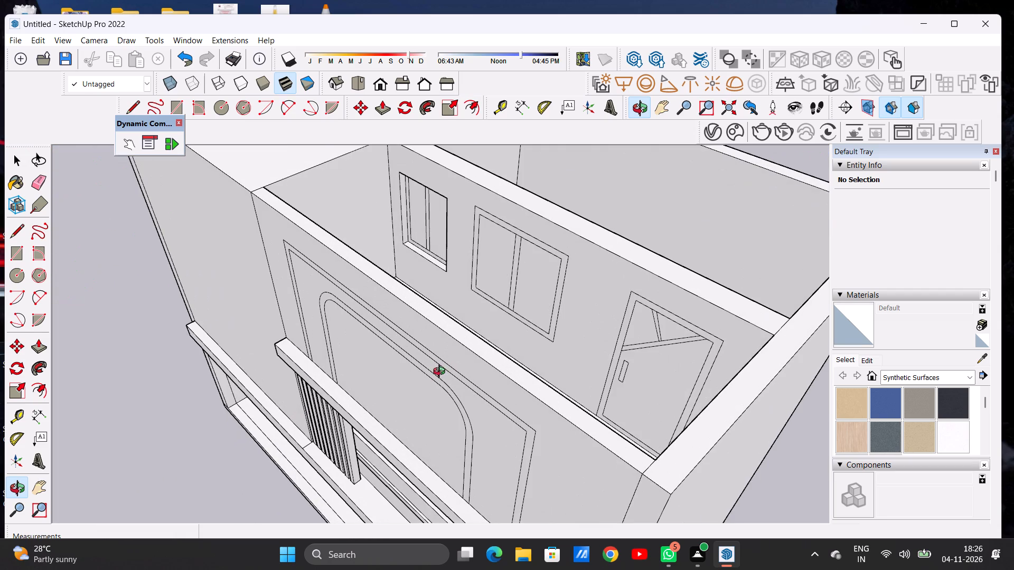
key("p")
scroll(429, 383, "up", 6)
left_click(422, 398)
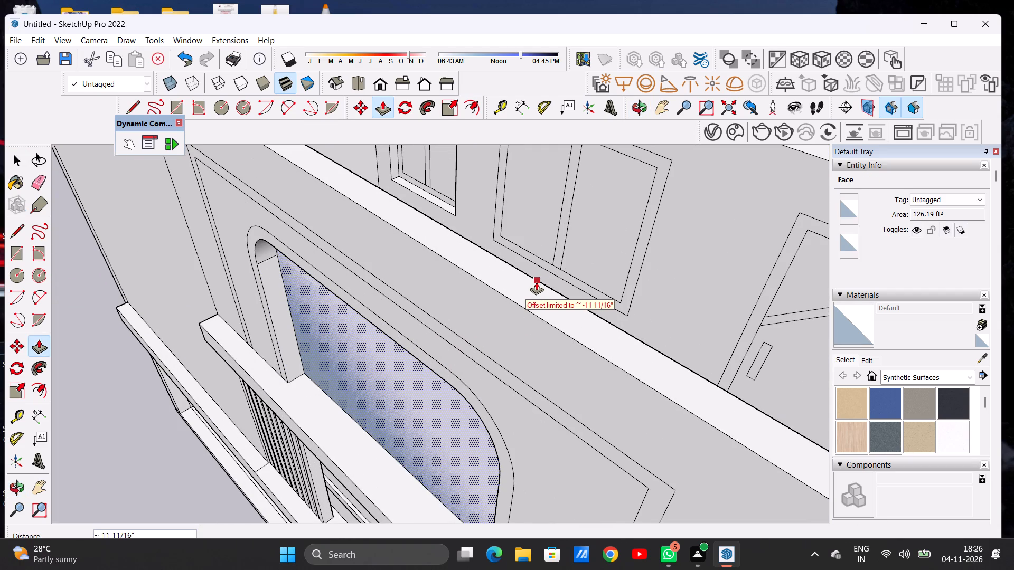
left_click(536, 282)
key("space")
Examine the round-cornered opening in the top storey's front wall from the front and from above.
type("O")
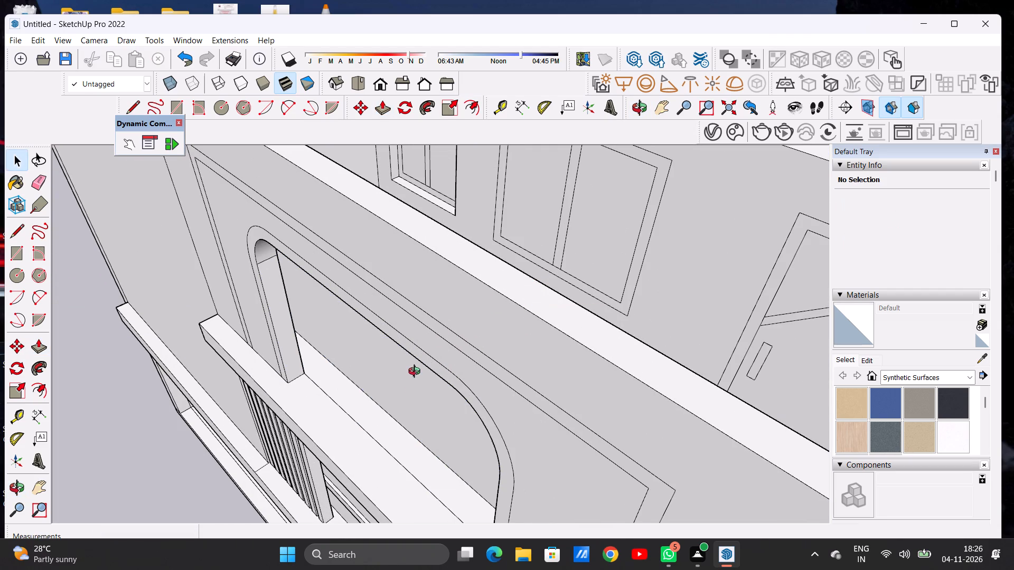
scroll(409, 395, "down", 2)
scroll(408, 397, "up", 1)
scroll(408, 397, "down", 3)
scroll(408, 397, "up", 1)
scroll(408, 397, "down", 2)
left_click_drag(443, 397, 572, 258)
left_click_drag(524, 303, 590, 271)
scroll(339, 347, "down", 3)
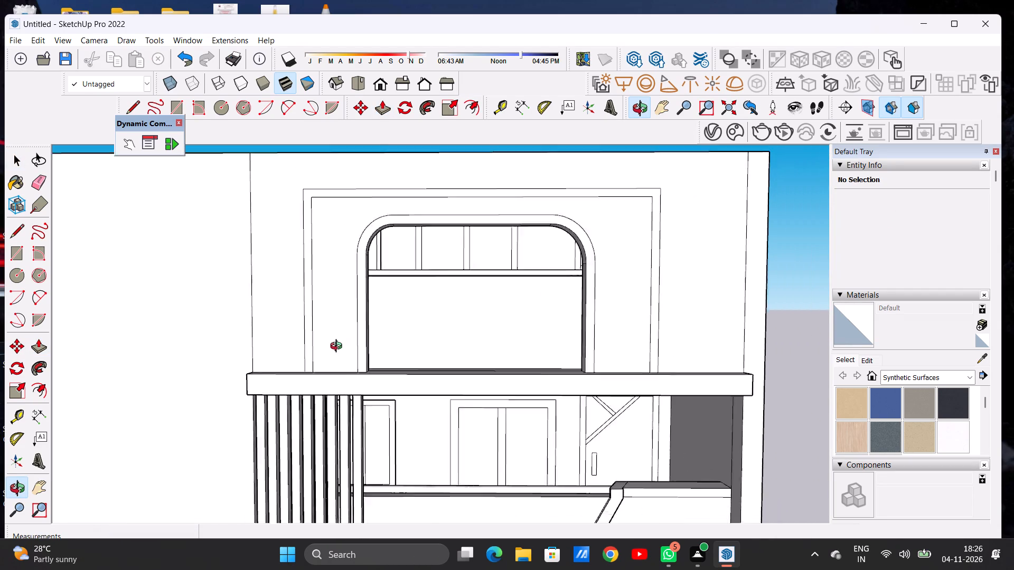
scroll(339, 347, "down", 6)
left_click(420, 349)
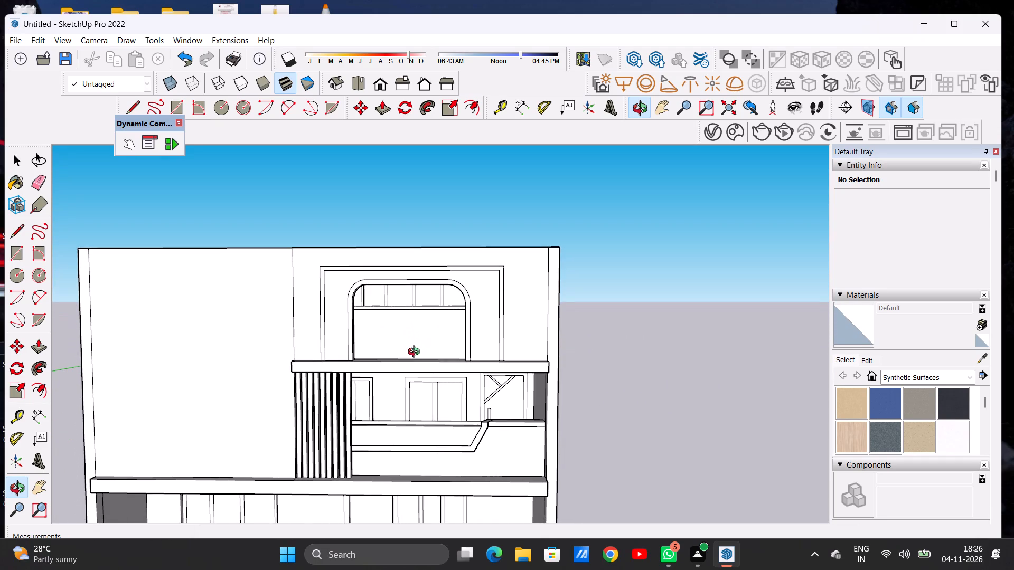
scroll(345, 301, "up", 6)
scroll(486, 301, "up", 7)
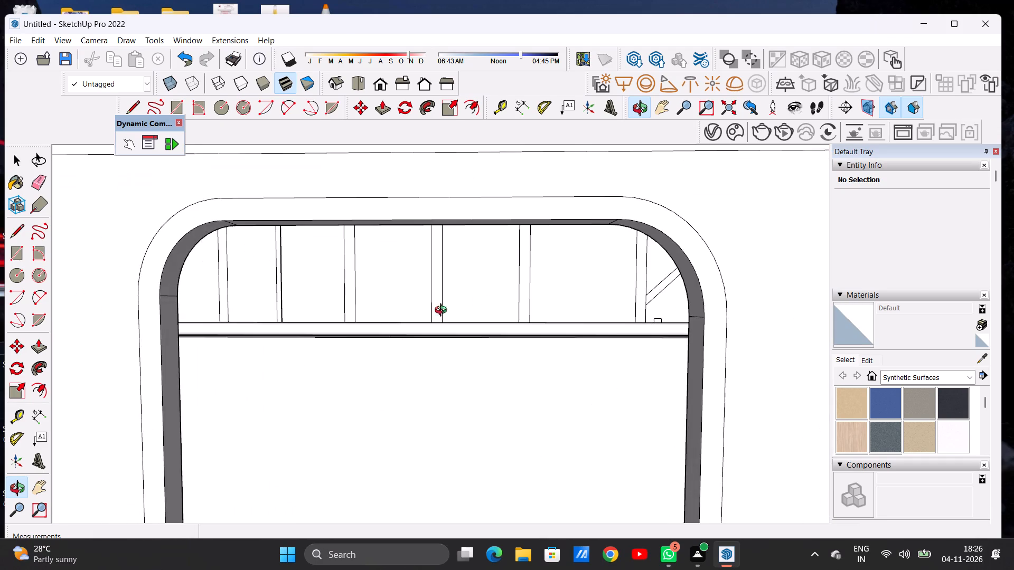
scroll(354, 327, "down", 12)
left_click_drag(437, 306, 355, 427)
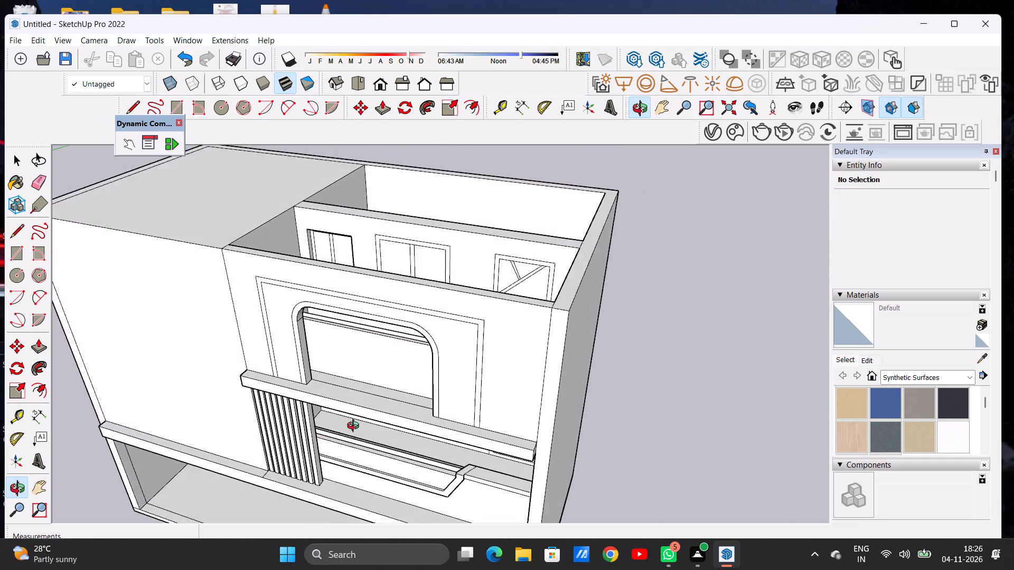
left_click_drag(355, 427, 397, 358)
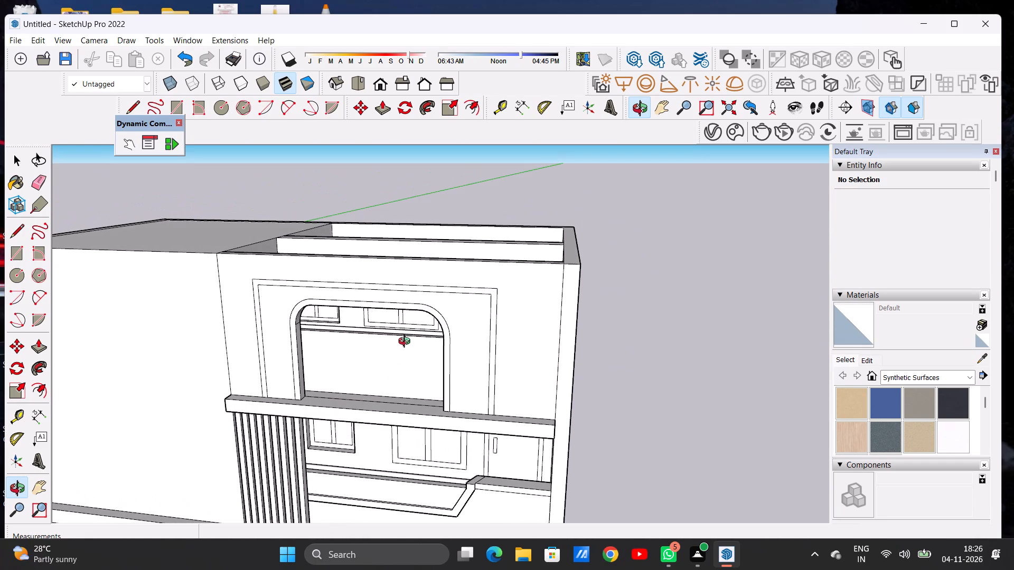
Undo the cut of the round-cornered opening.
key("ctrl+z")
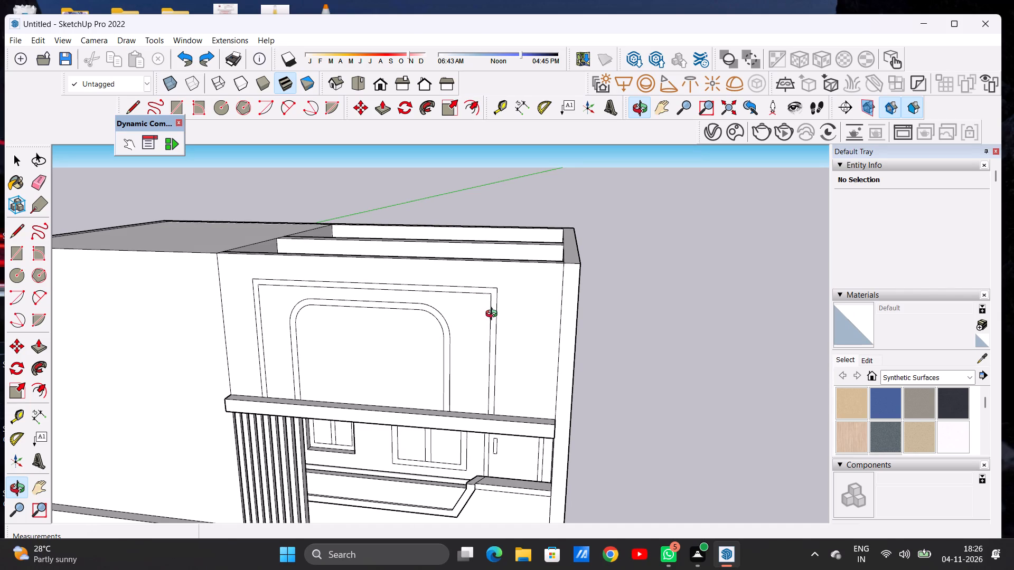
Scale the rectangular frame band around the rounded outline upward by a factor of 1.14.
key("space")
scroll(496, 299, "up", 4)
double_click(490, 289)
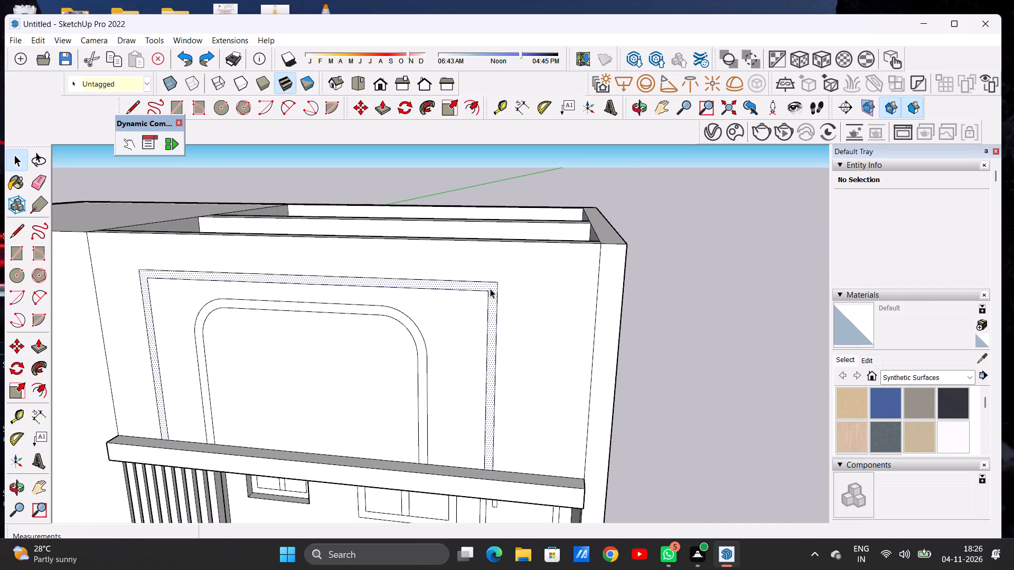
left_click(445, 107)
left_click(311, 274)
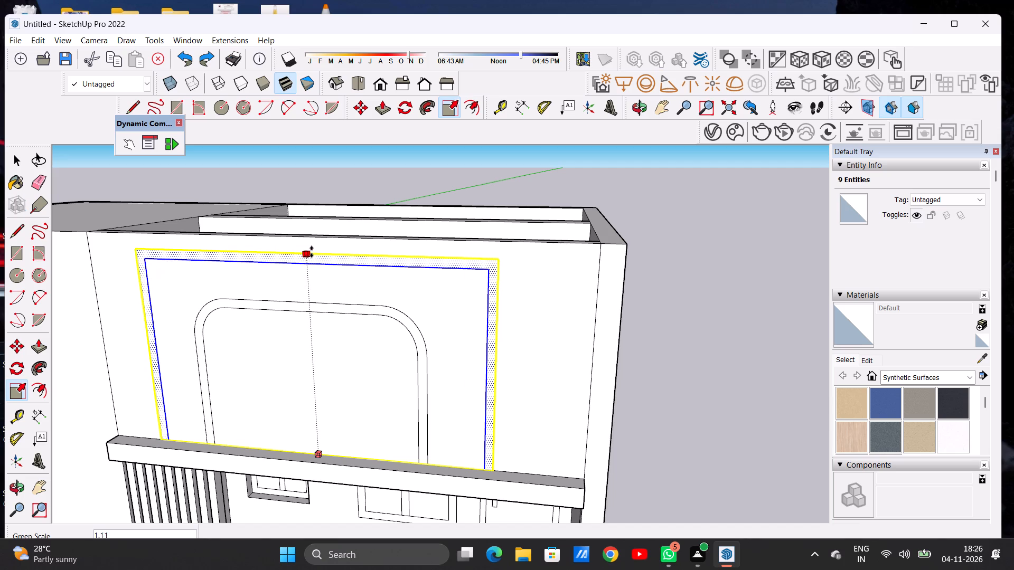
left_click(313, 248)
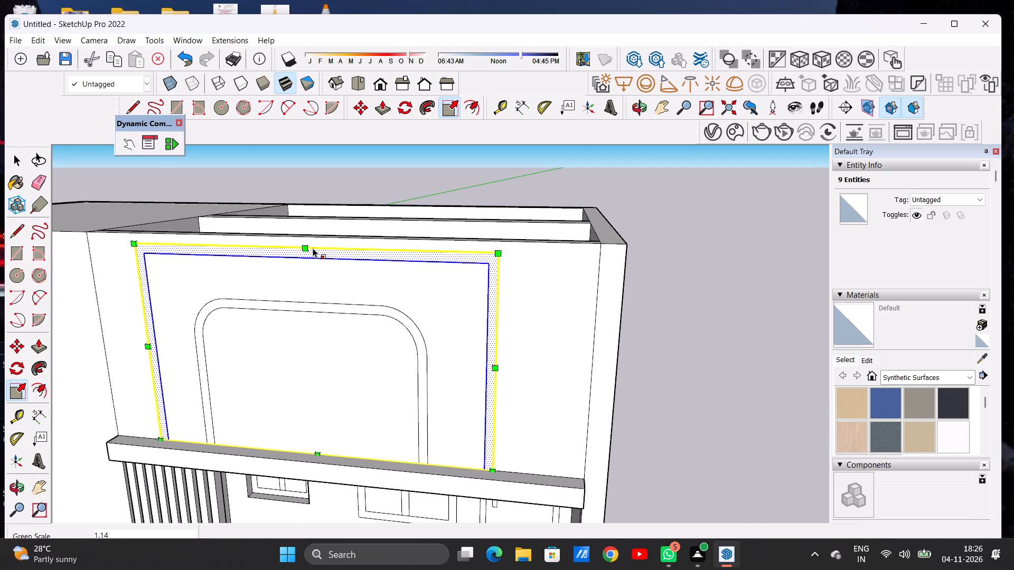
key("space")
left_click(741, 288)
Scale the round-cornered border band upward by a factor of 1.17 within the rectangular frame.
scroll(422, 341, "up", 5)
double_click(418, 340)
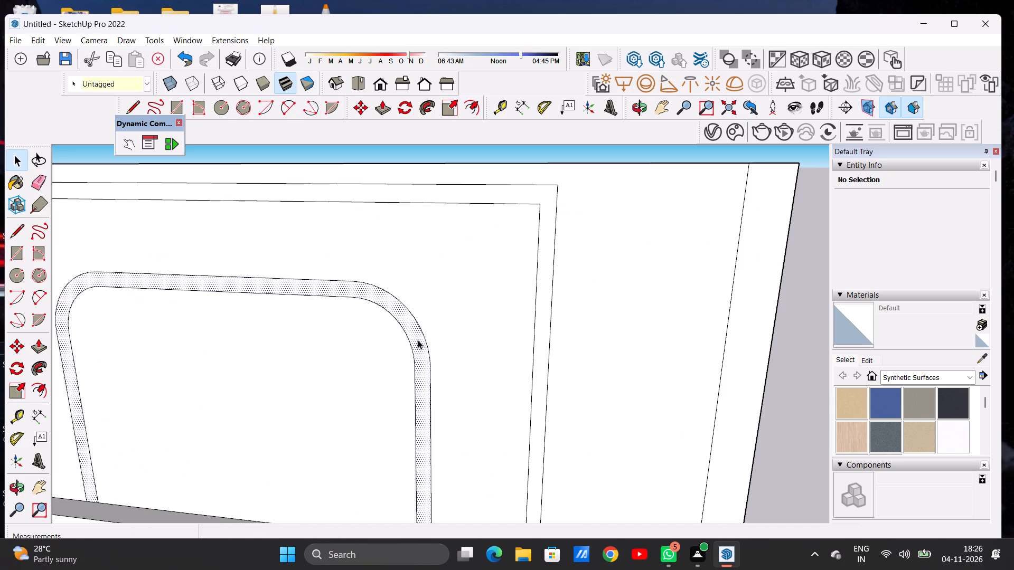
left_click(448, 118)
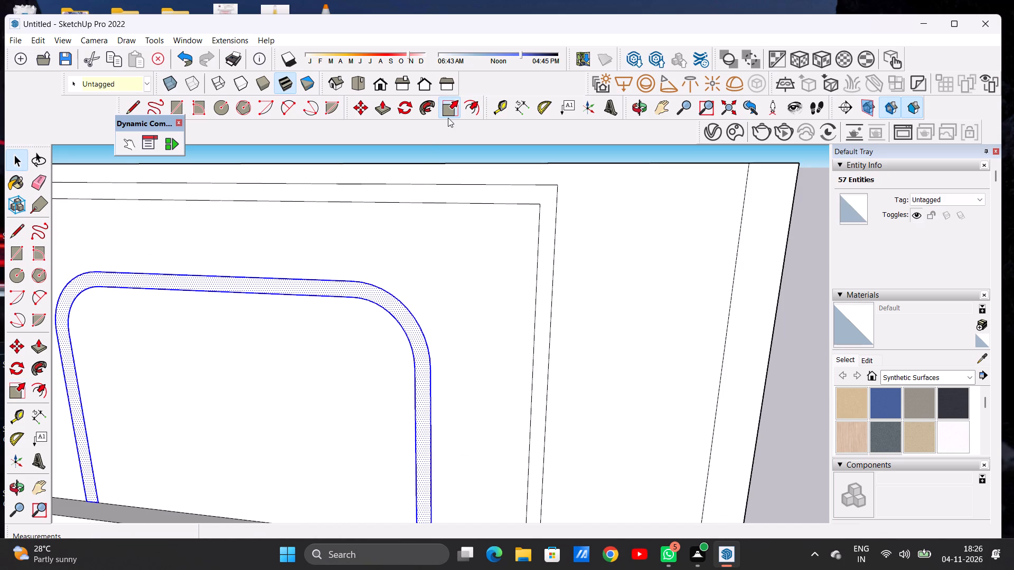
scroll(467, 242, "down", 10)
left_click(339, 261)
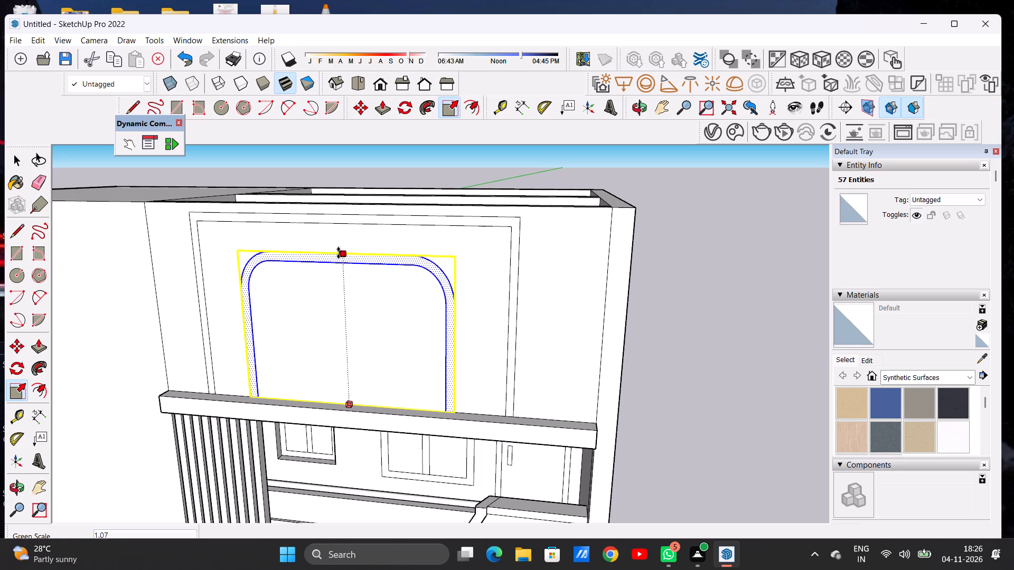
left_click(340, 238)
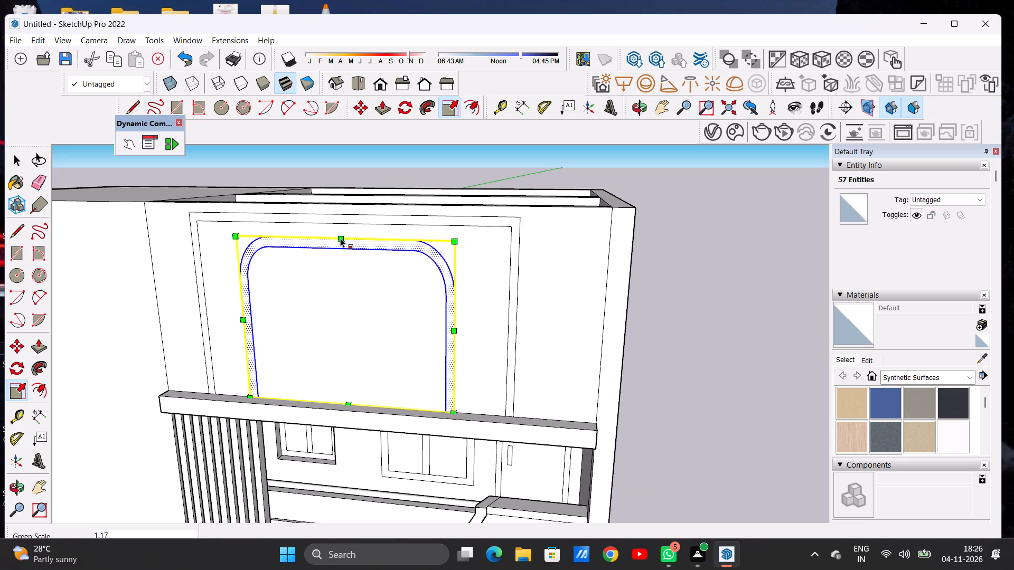
key("space")
left_click(699, 173)
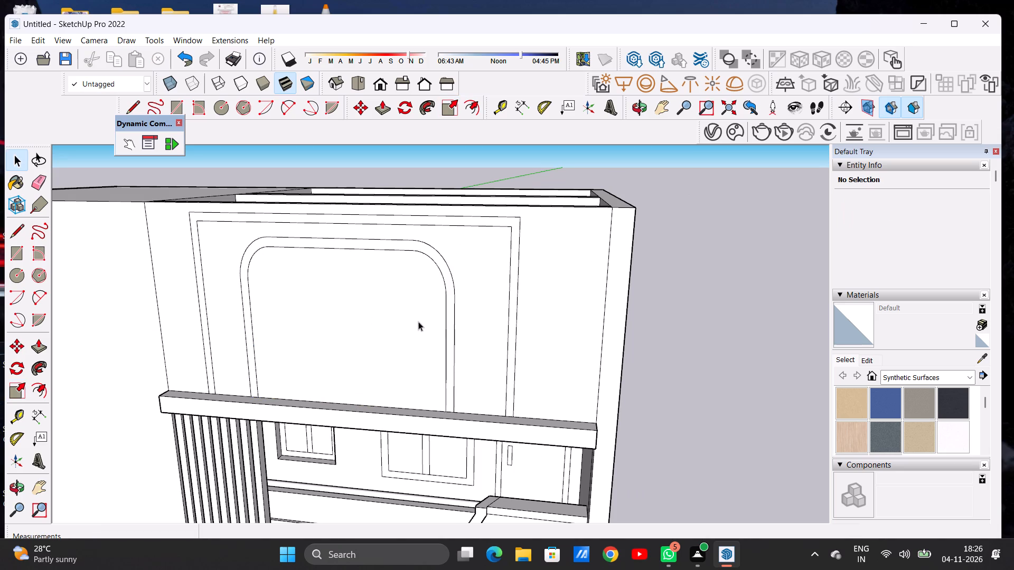
Push the face inside the round-cornered border about 11 11/16" through the front wall to cut the opening.
scroll(418, 321, "down", 1)
scroll(418, 321, "up", 1)
scroll(418, 325, "down", 2)
key("o")
left_click_drag(429, 359, 391, 396)
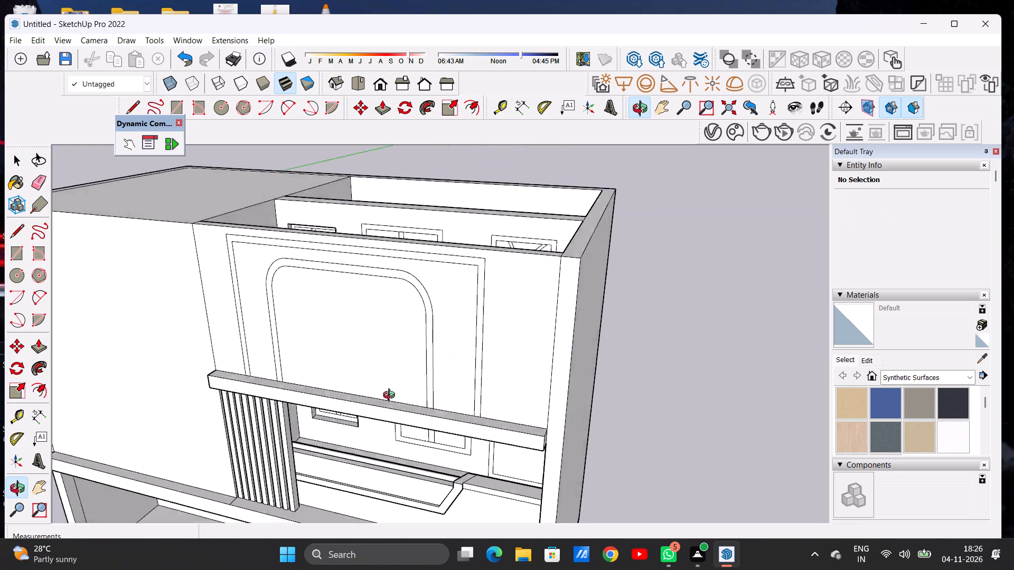
left_click_drag(391, 396, 388, 421)
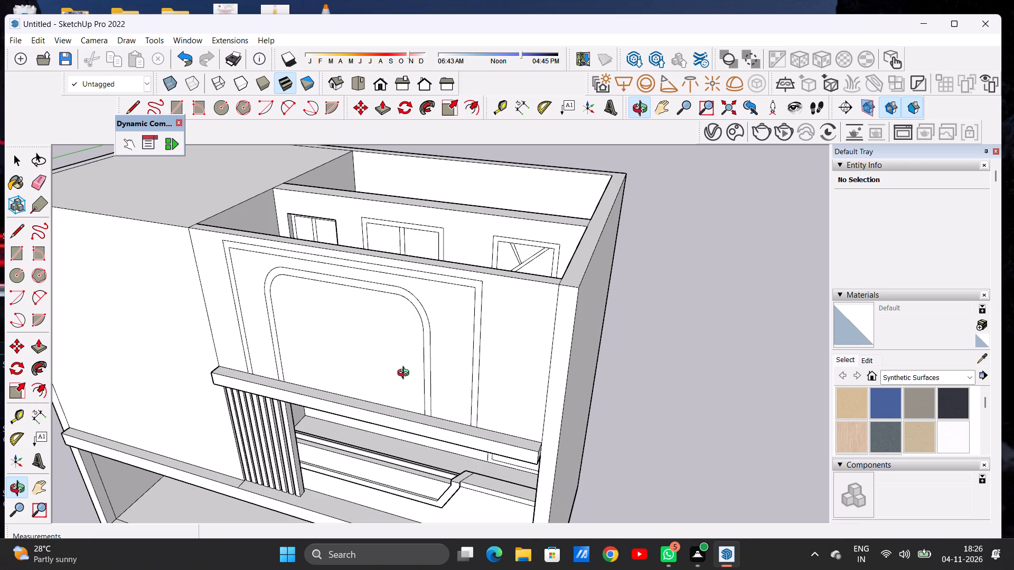
left_click_drag(429, 322, 379, 424)
scroll(368, 347, "up", 2)
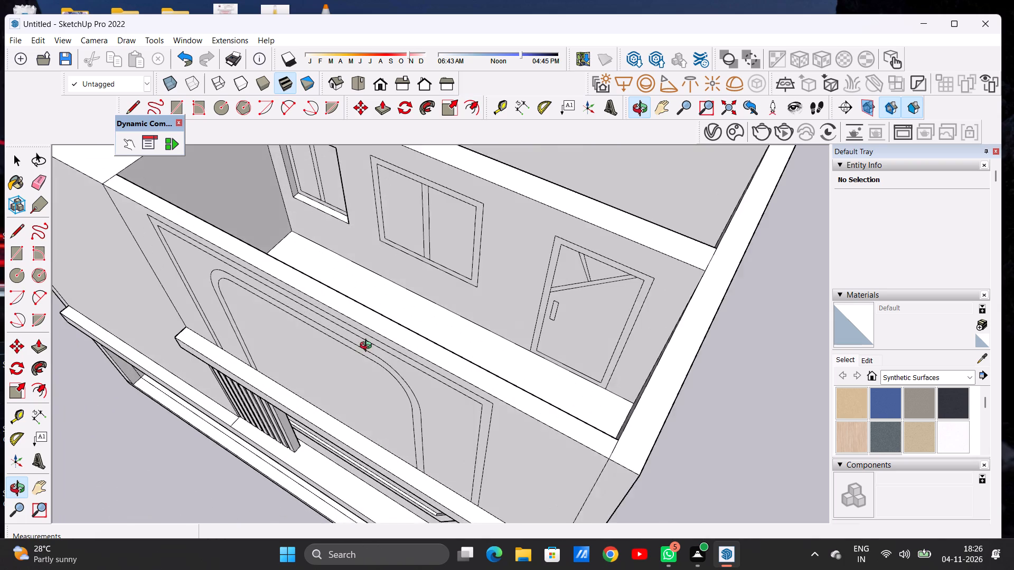
scroll(368, 347, "up", 3)
key("p")
key("p")
scroll(363, 393, "up", 2)
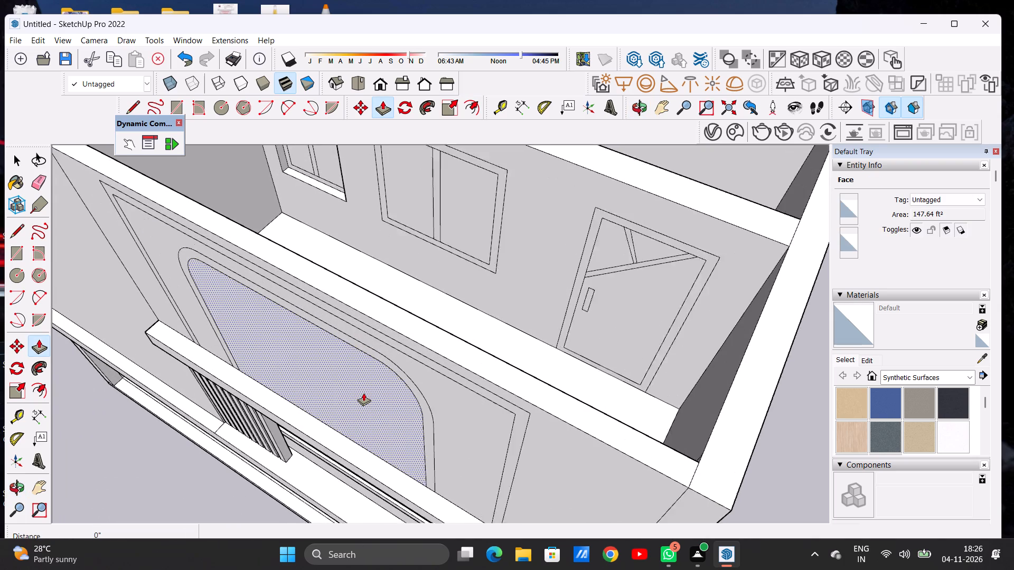
scroll(363, 393, "up", 3)
left_click(363, 393)
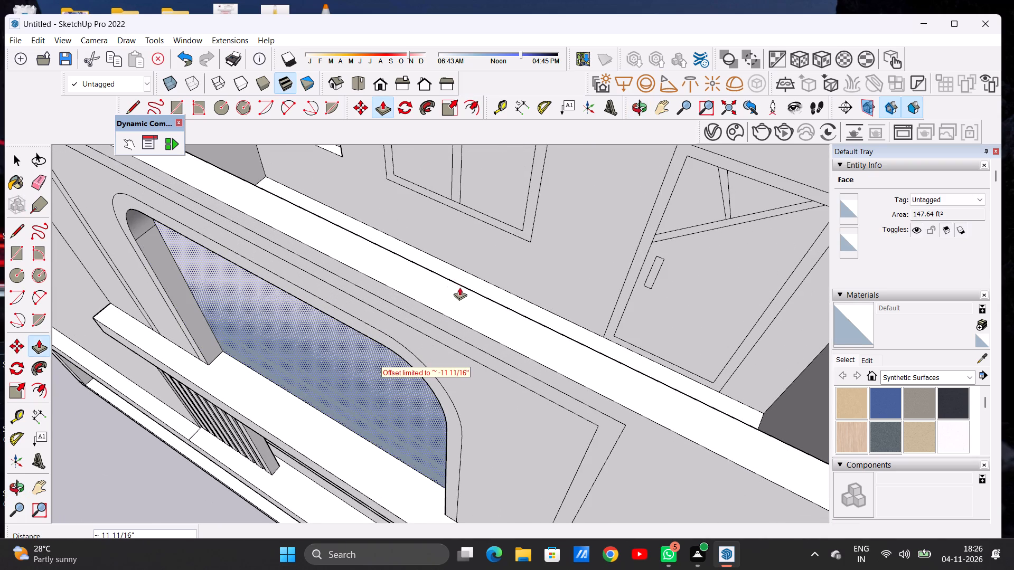
left_click(468, 291)
key("space")
Examine the round-cornered opening, its border and the rectangular frame from the front and from above.
type("O")
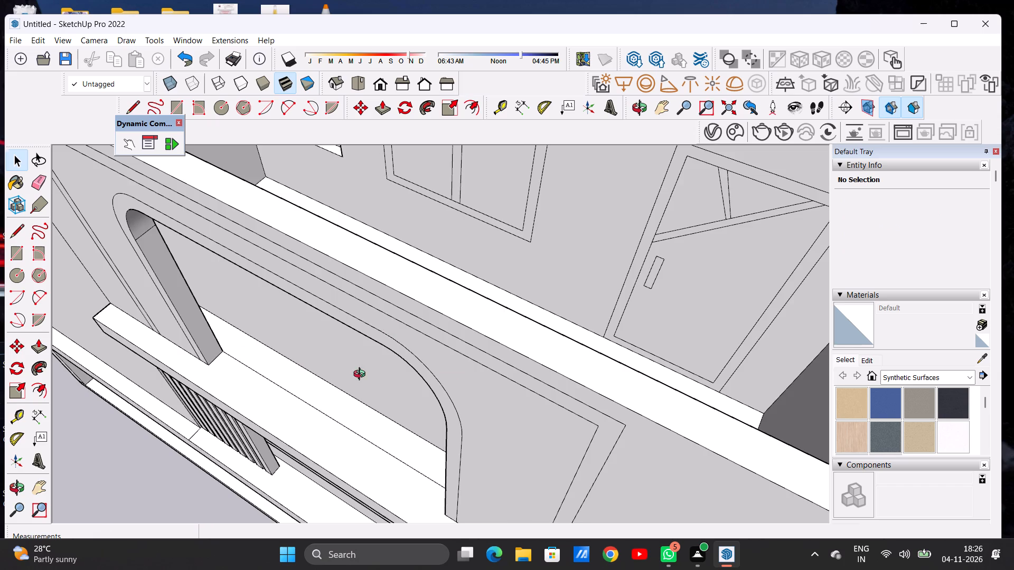
scroll(380, 381, "down", 17)
left_click_drag(457, 363, 533, 264)
left_click_drag(466, 322, 540, 230)
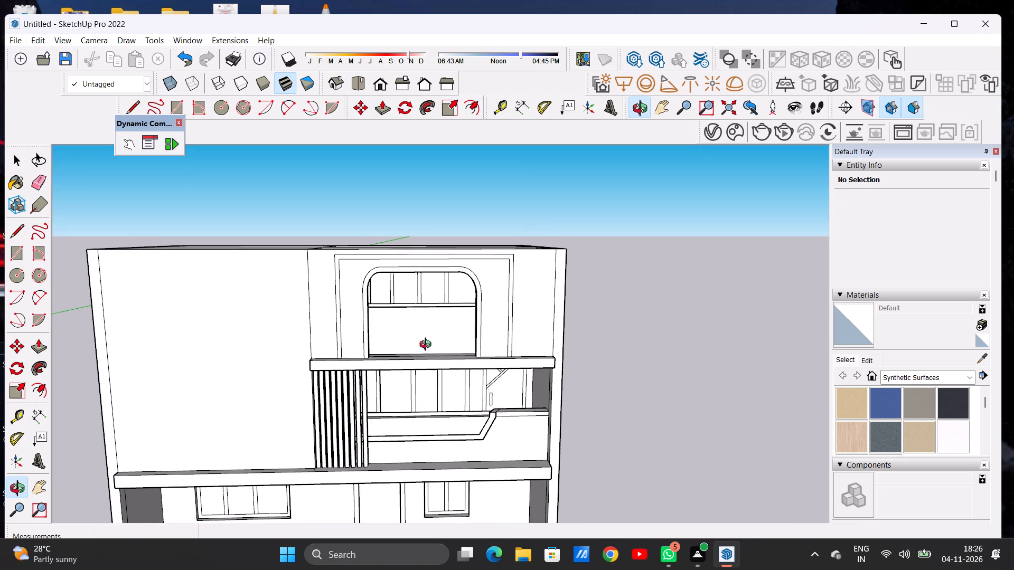
left_click_drag(428, 340, 407, 290)
left_click_drag(407, 290, 413, 320)
left_click_drag(409, 332, 412, 359)
left_click_drag(411, 334, 409, 296)
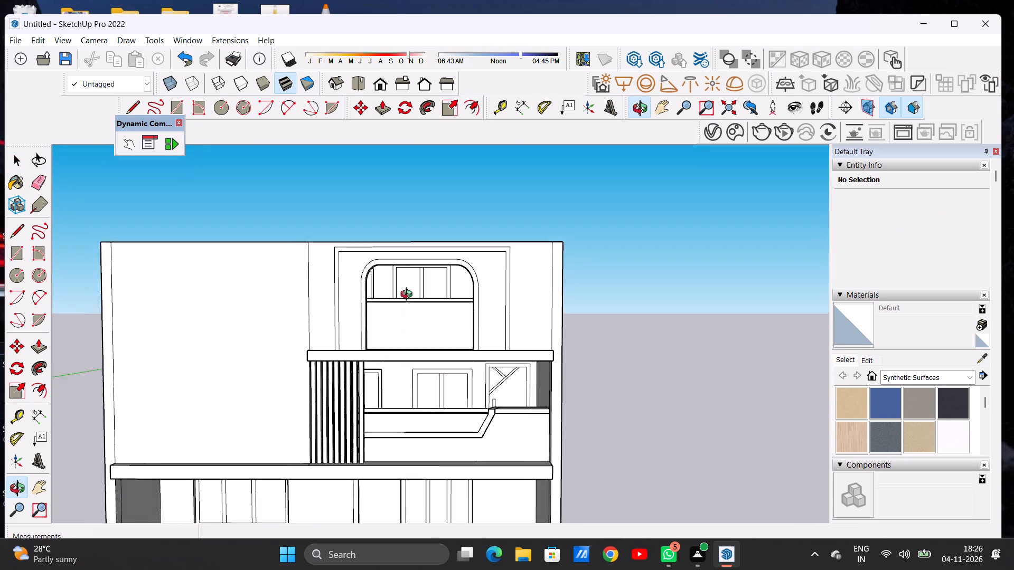
left_click_drag(409, 296, 399, 310)
scroll(346, 343, "down", 3)
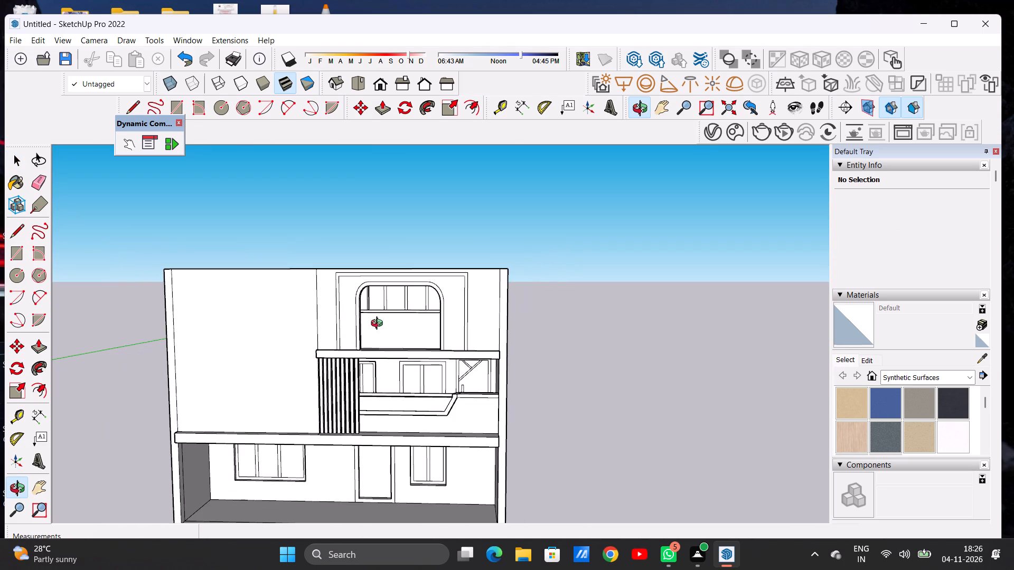
scroll(380, 349, "up", 8)
left_click_drag(427, 343, 440, 419)
scroll(325, 366, "up", 4)
scroll(325, 366, "down", 1)
scroll(325, 366, "up", 1)
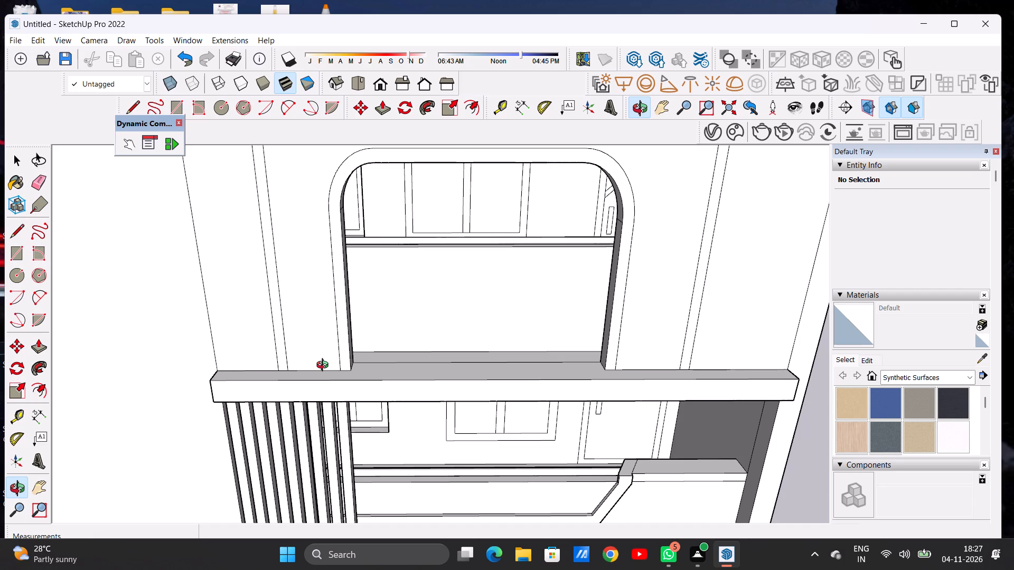
scroll(325, 338, "down", 4)
scroll(309, 331, "up", 1)
scroll(309, 331, "down", 7)
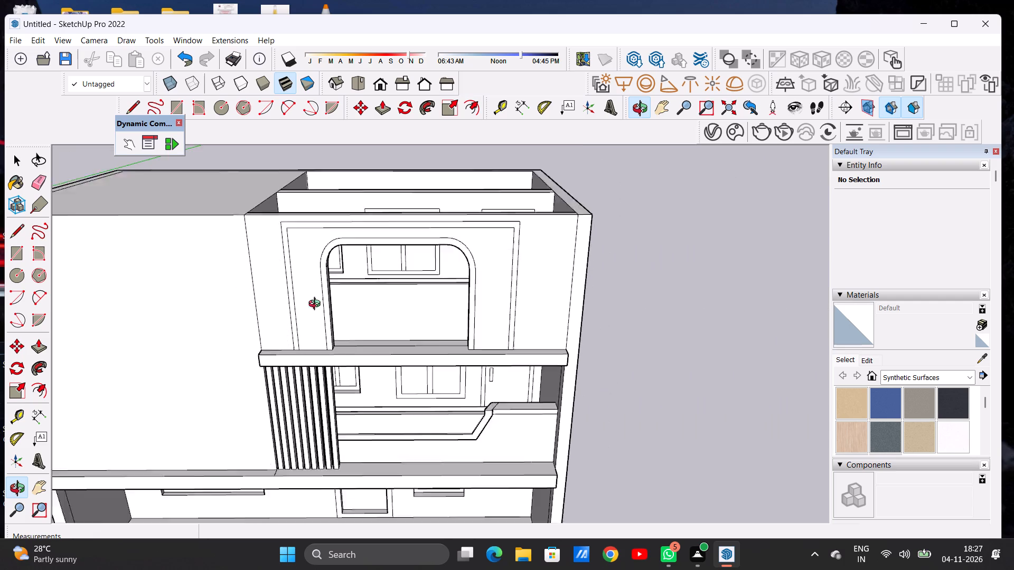
scroll(317, 305, "down", 2)
scroll(315, 254, "up", 9)
left_click_drag(321, 307, 314, 235)
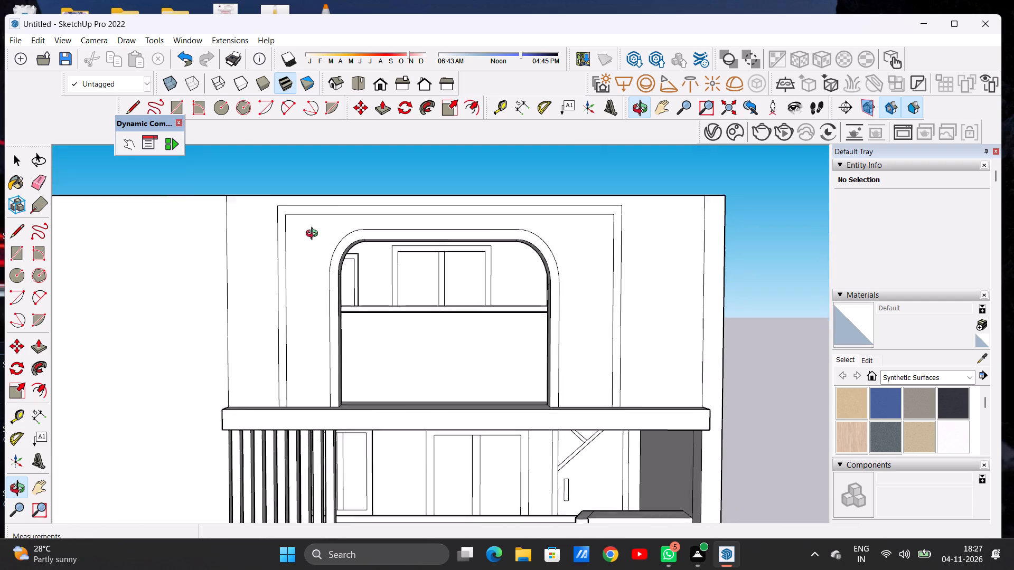
Examine the whole building from the front and from above, checking the top storey's open roof area, round-cornered opening and balcony.
left_click_drag(314, 235, 270, 303)
left_click_drag(454, 293, 440, 318)
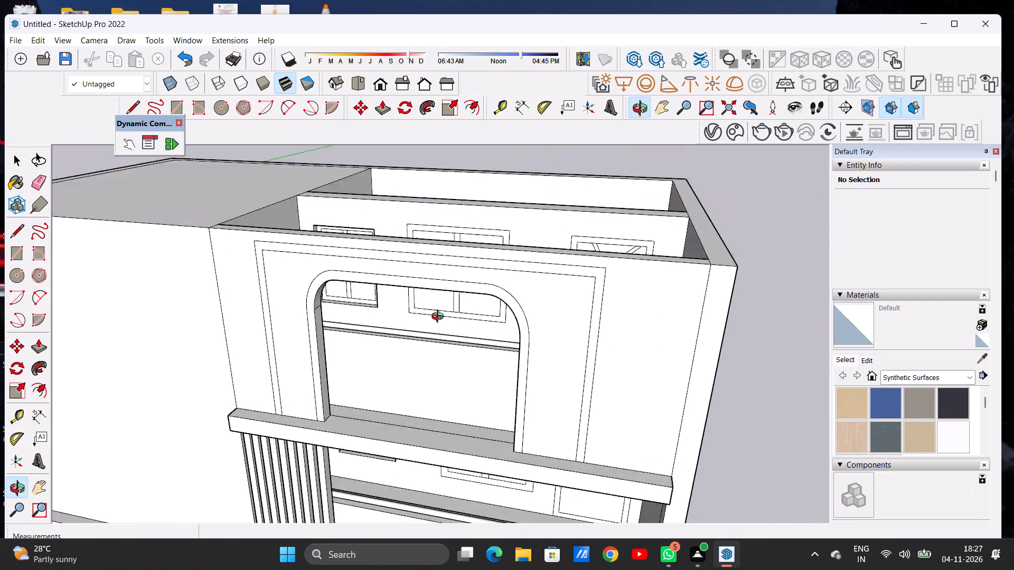
left_click_drag(440, 318, 471, 370)
scroll(490, 340, "down", 6)
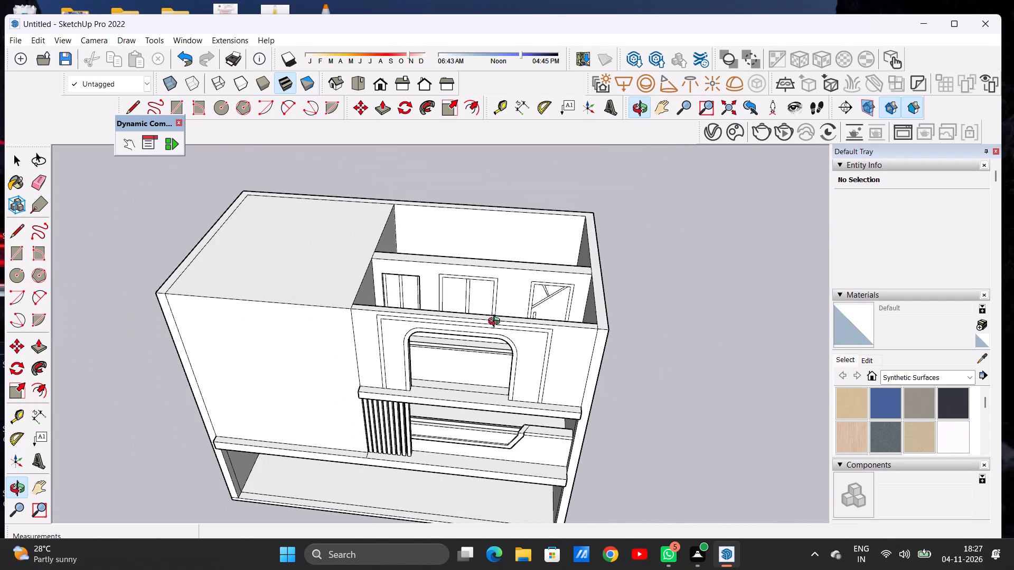
scroll(373, 396, "up", 7)
scroll(435, 393, "up", 7)
scroll(346, 366, "down", 12)
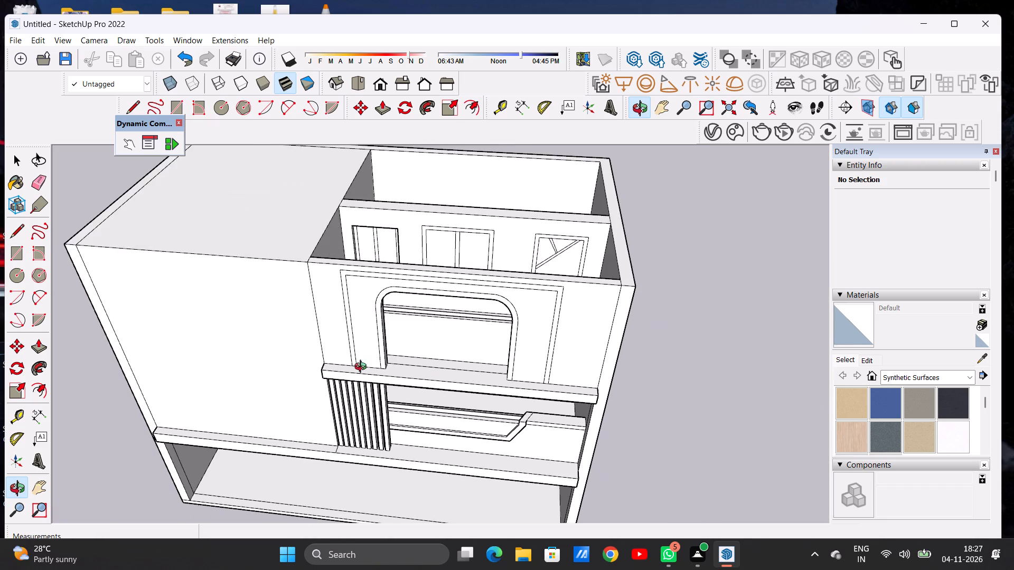
scroll(363, 368, "down", 2)
left_click_drag(440, 379, 447, 242)
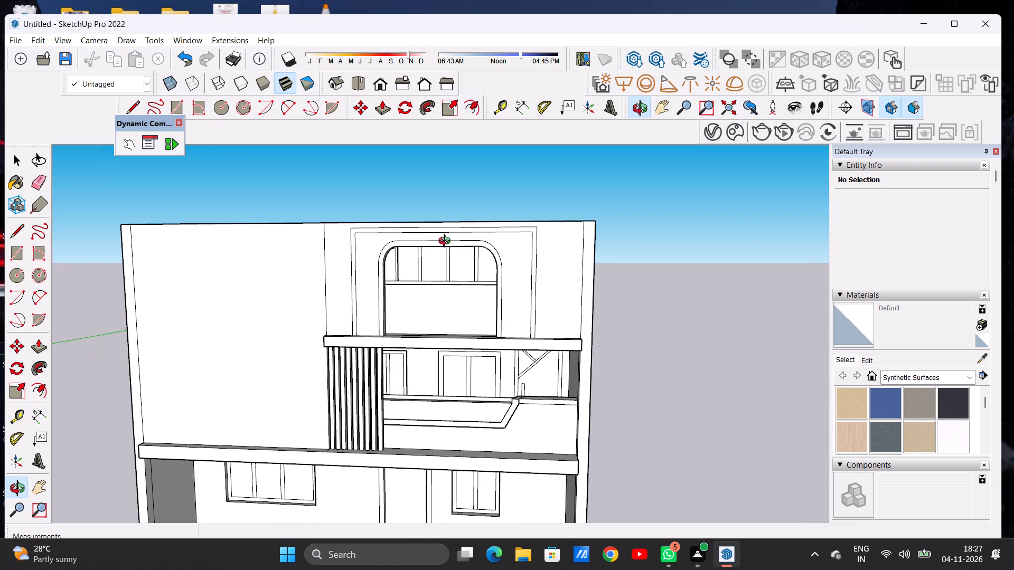
left_click_drag(447, 242, 468, 245)
scroll(420, 370, "down", 4)
scroll(422, 383, "up", 1)
scroll(422, 383, "down", 1)
scroll(380, 381, "down", 5)
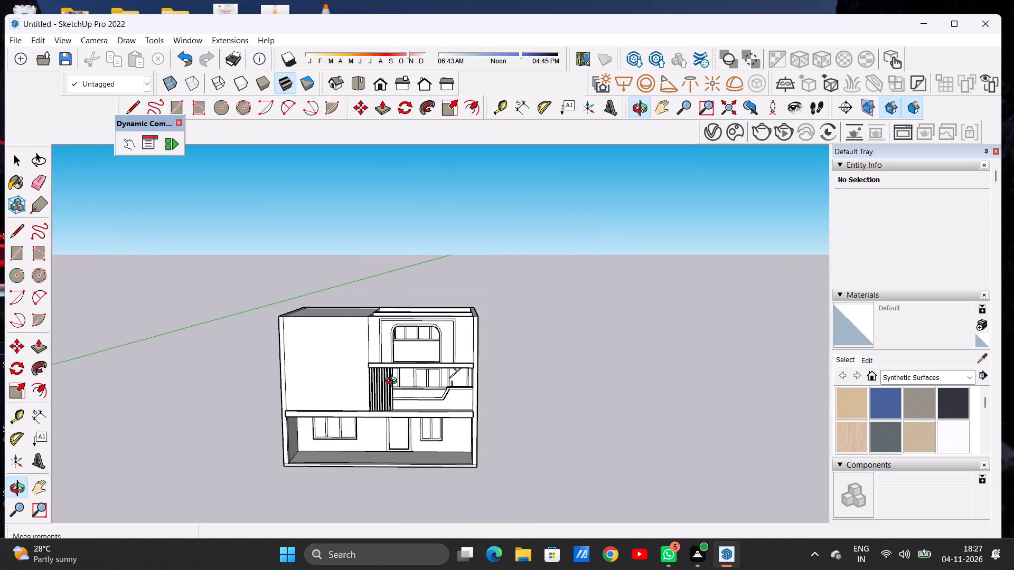
scroll(455, 341, "up", 13)
left_click_drag(462, 325, 446, 398)
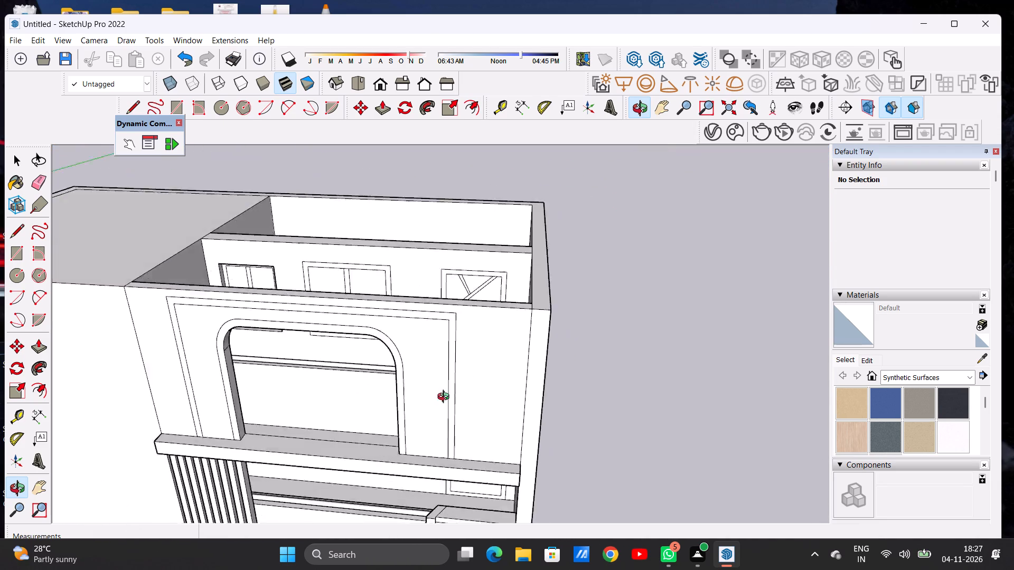
left_click_drag(446, 398, 463, 345)
scroll(443, 345, "down", 2)
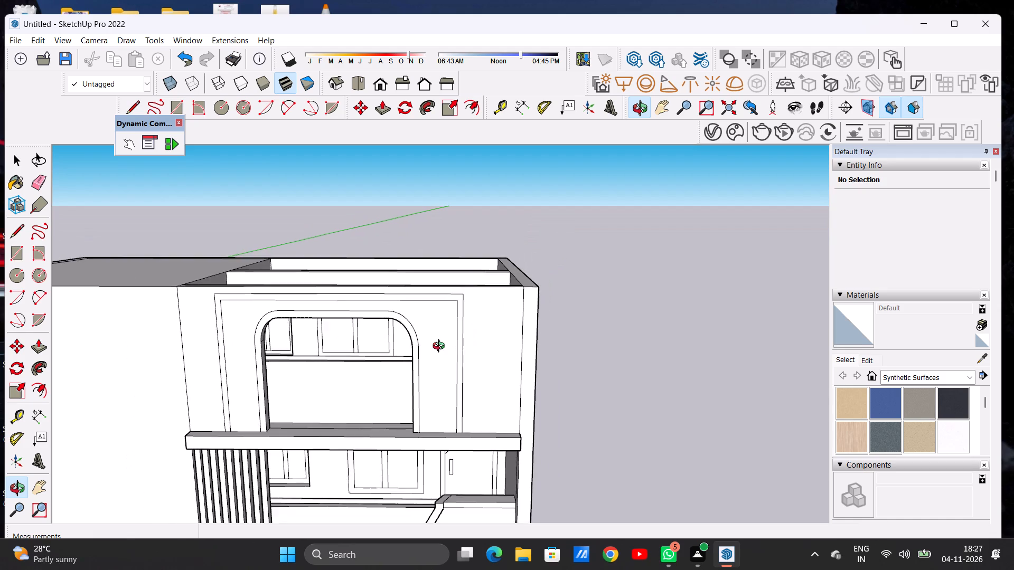
scroll(439, 359, "up", 5)
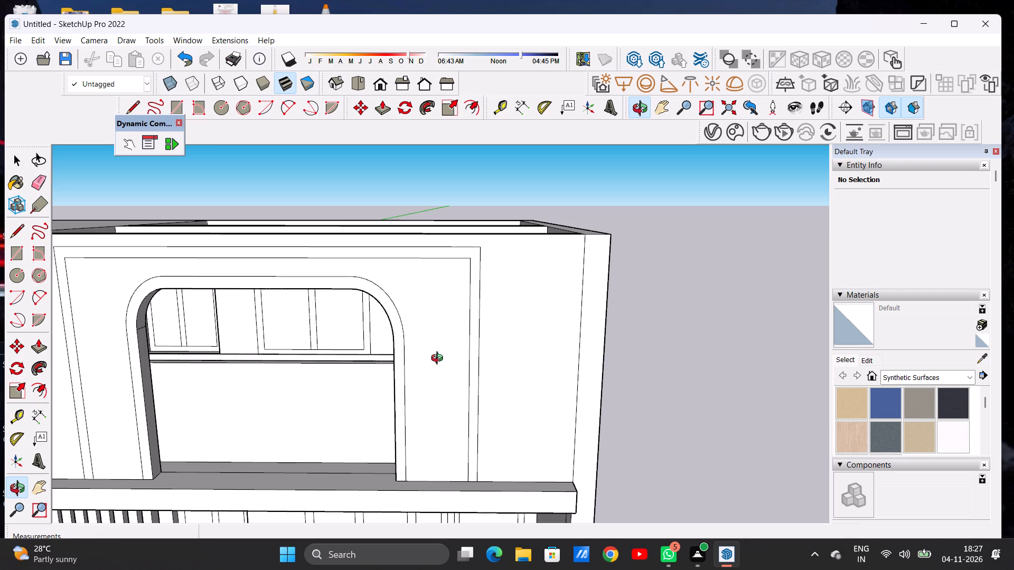
scroll(440, 359, "down", 18)
left_click_drag(418, 393, 402, 354)
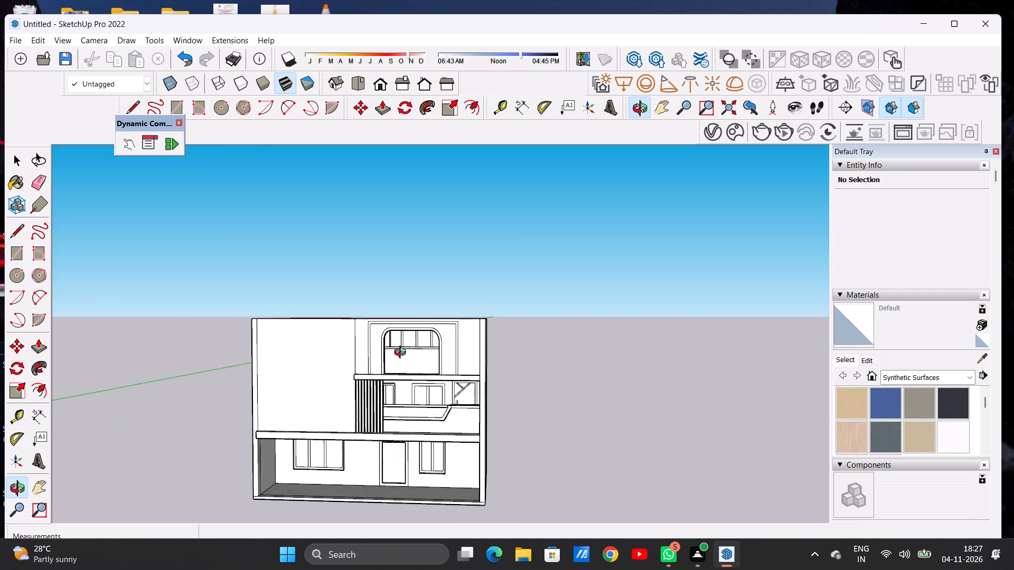
left_click_drag(402, 354, 415, 356)
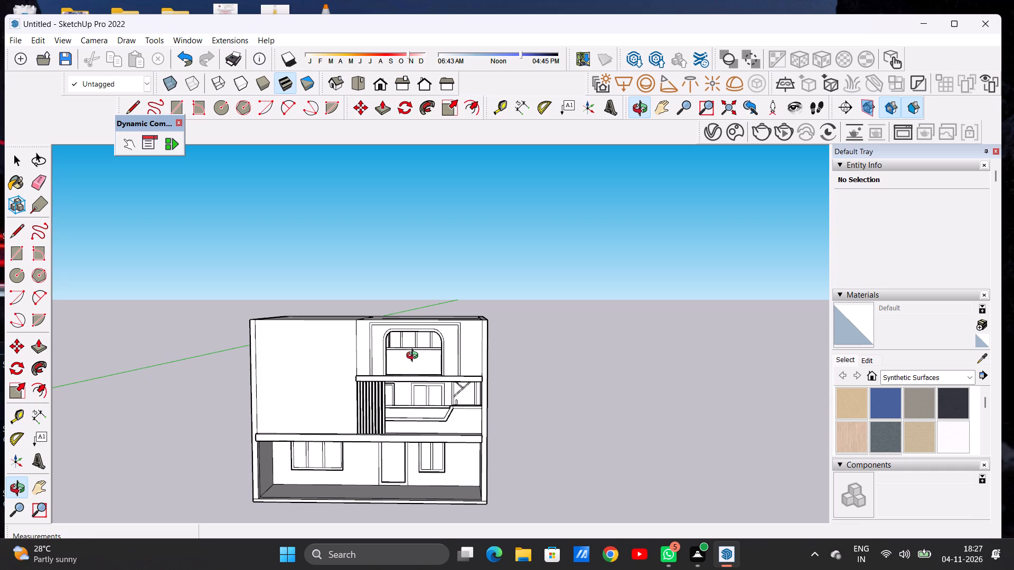
scroll(399, 348, "up", 7)
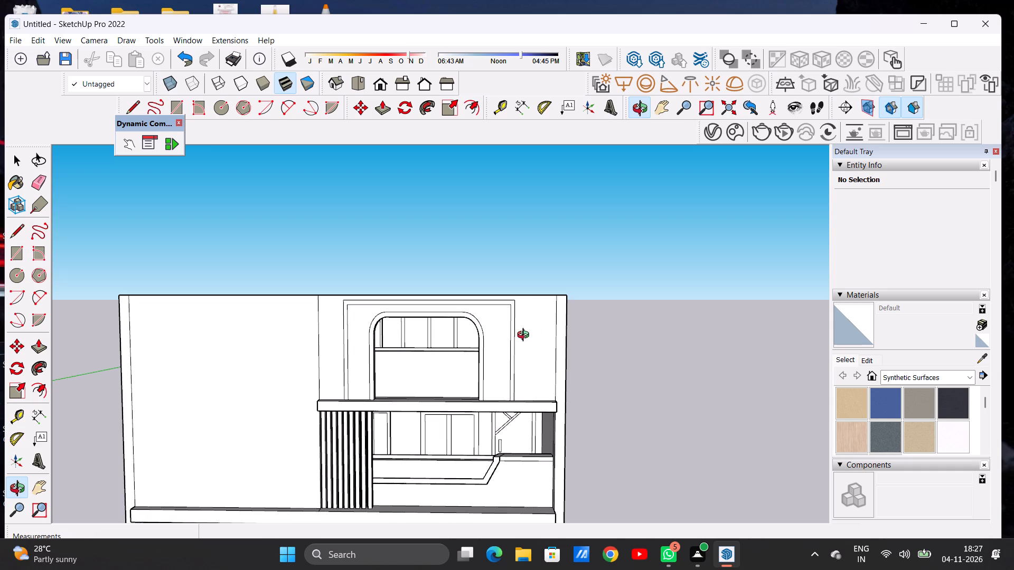
left_click_drag(519, 341, 408, 417)
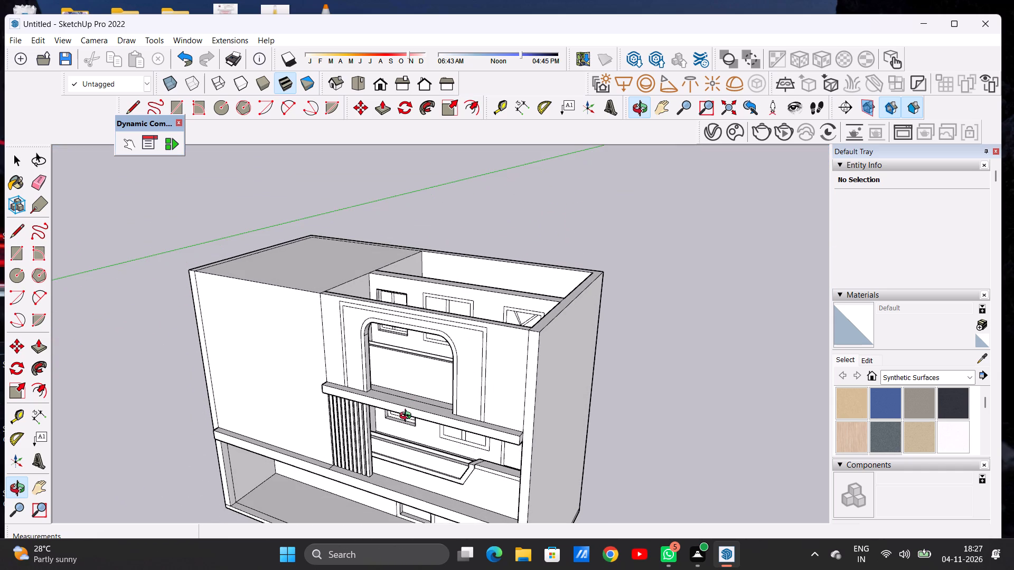
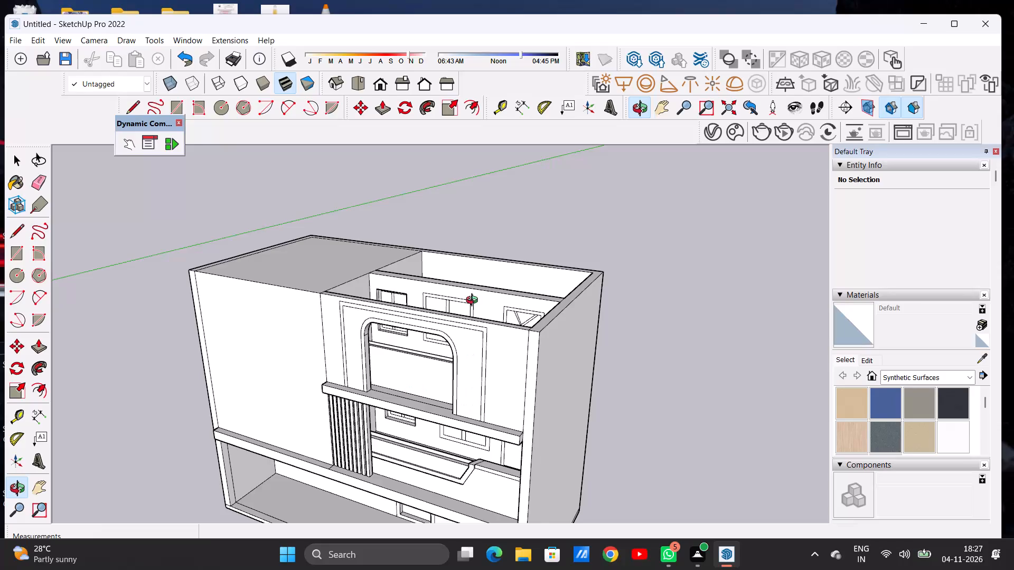
Push/Pull the rectangular border around the upper-floor arched opening outward about 6 7/16".
scroll(482, 345, "up", 3)
scroll(482, 345, "down", 1)
left_click_drag(488, 345, 466, 359)
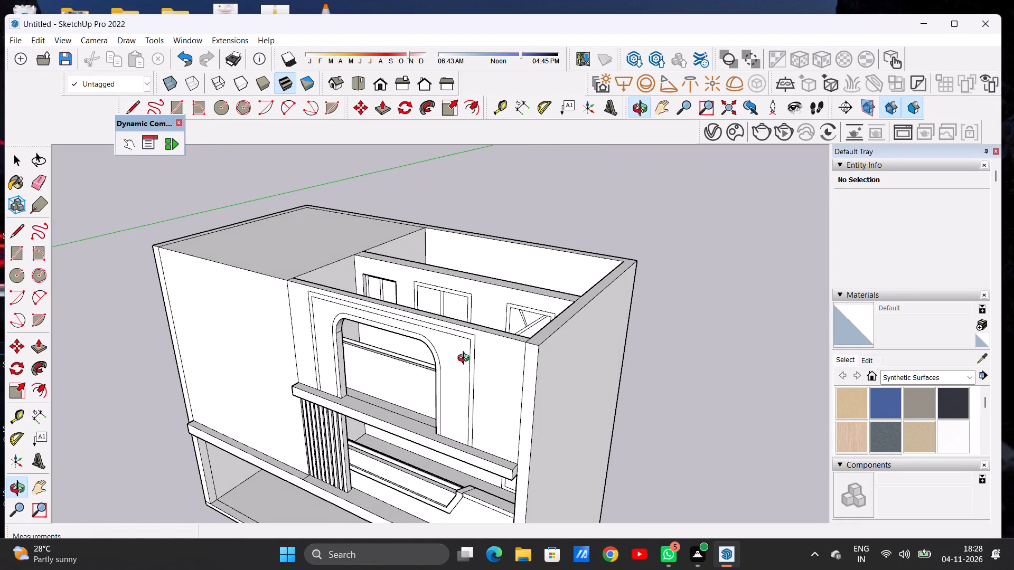
key("p")
scroll(466, 330, "up", 13)
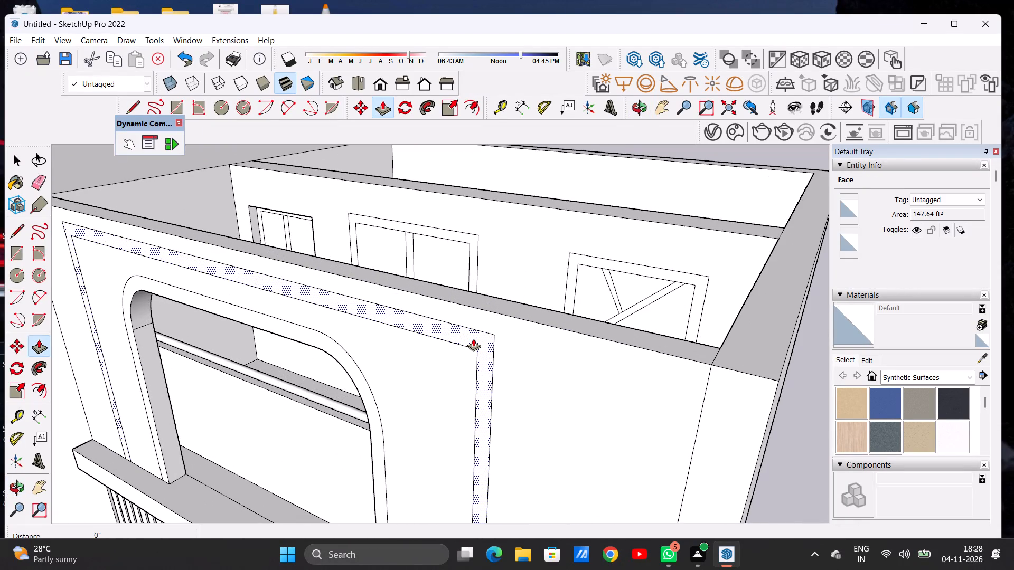
left_click(474, 338)
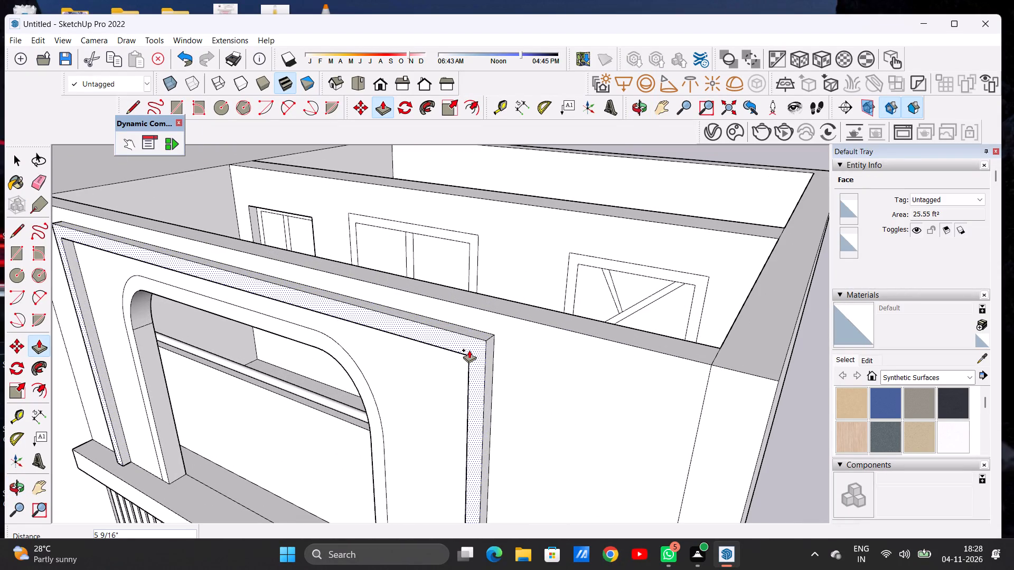
left_click(468, 351)
Push/Pull the curved band framing the arched opening outward about 3 1/16".
scroll(538, 322, "down", 4)
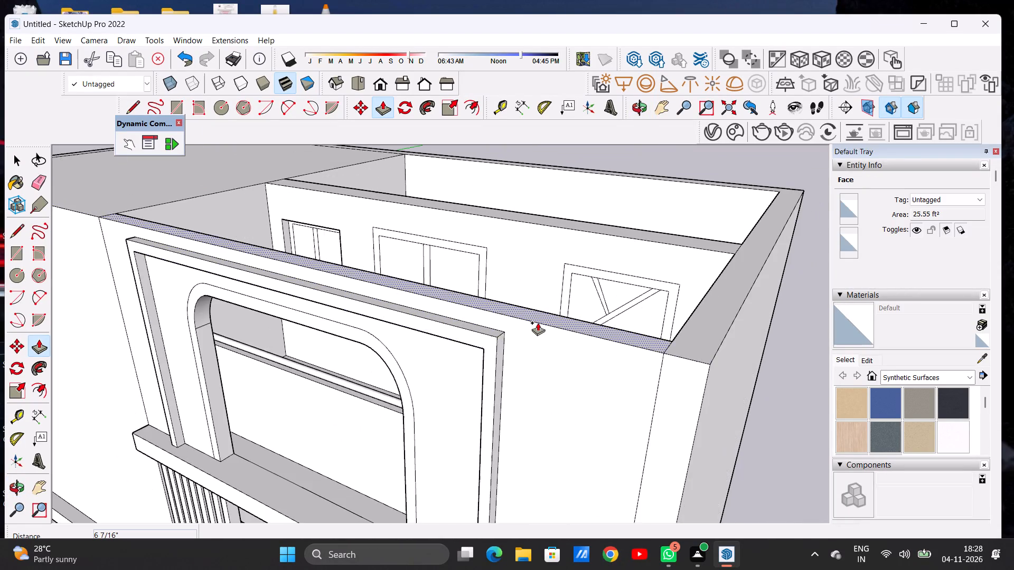
scroll(538, 321, "down", 3)
scroll(428, 352, "up", 1)
scroll(428, 352, "down", 1)
scroll(428, 352, "up", 8)
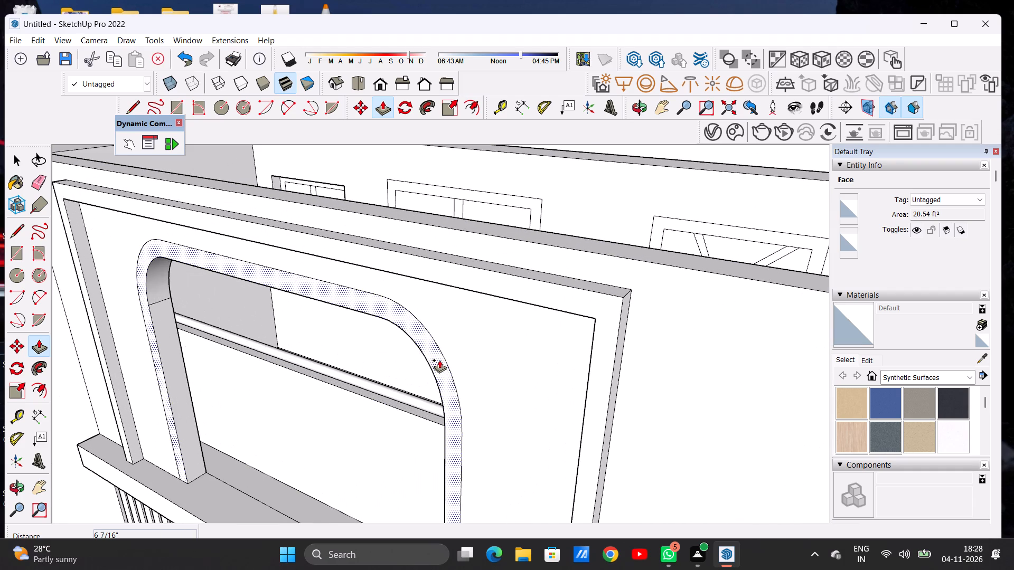
left_click(439, 360)
left_click(436, 367)
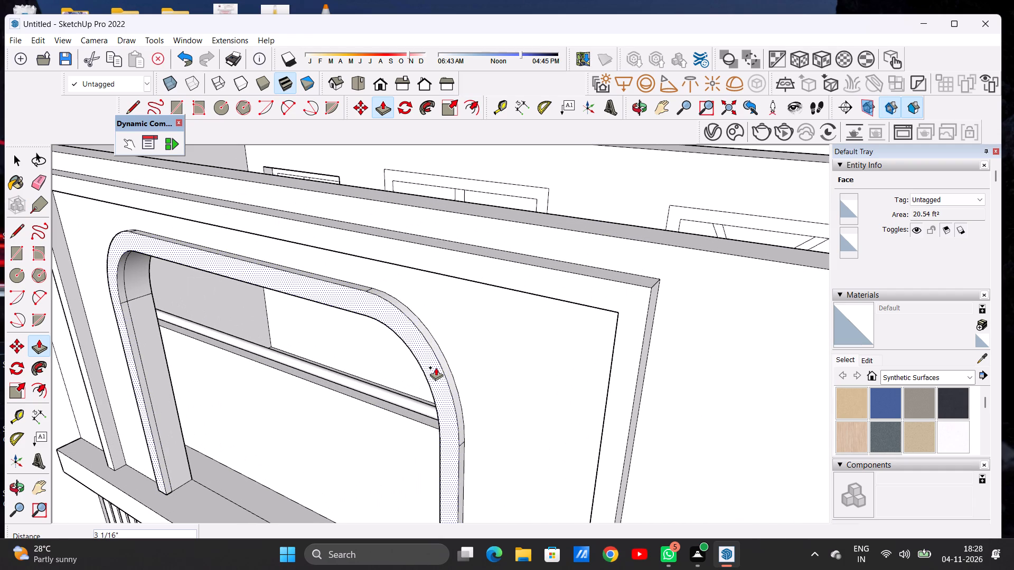
key("space")
Draw a line about 13' 9 1/8" long across the base of the arched opening, between the inner feet of its frame.
type("O")
scroll(497, 378, "down", 14)
left_click_drag(410, 378, 548, 317)
scroll(343, 388, "down", 6)
scroll(403, 419, "up", 4)
scroll(403, 419, "down", 1)
scroll(403, 419, "up", 1)
left_click_drag(401, 406, 406, 467)
scroll(405, 420, "up", 4)
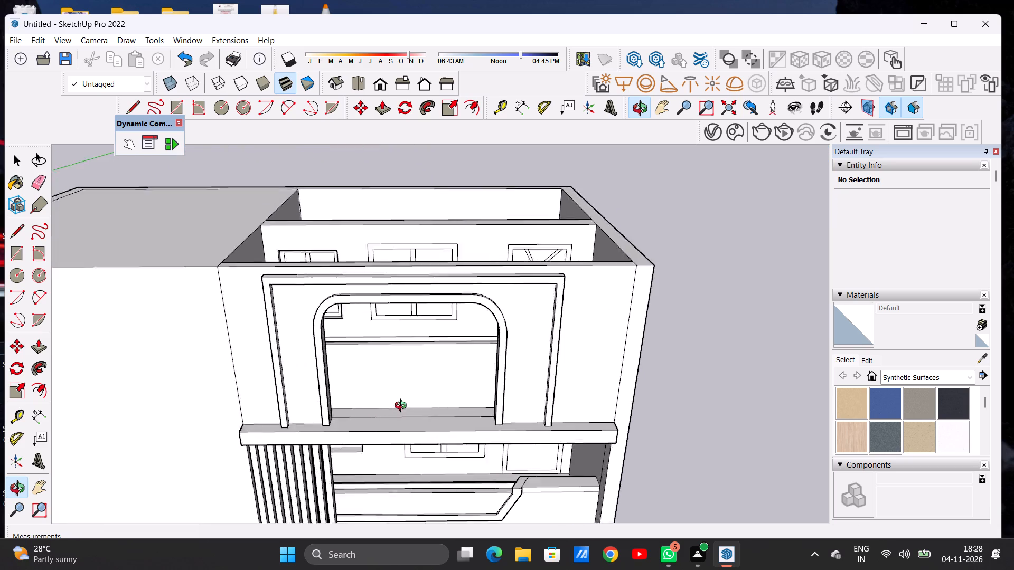
scroll(403, 407, "up", 2)
left_click_drag(381, 422, 383, 473)
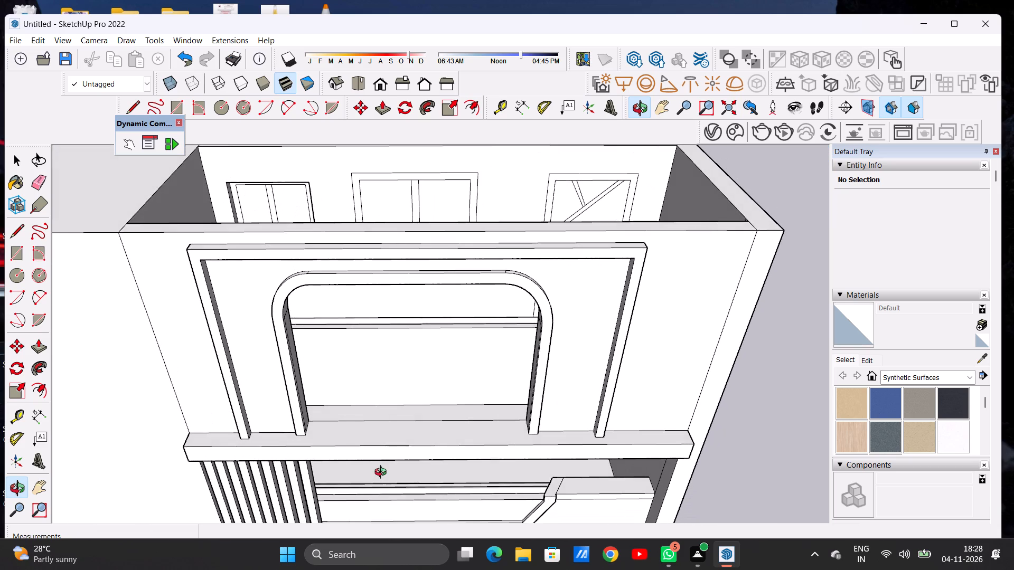
scroll(325, 417, "up", 3)
left_click_drag(346, 416, 348, 433)
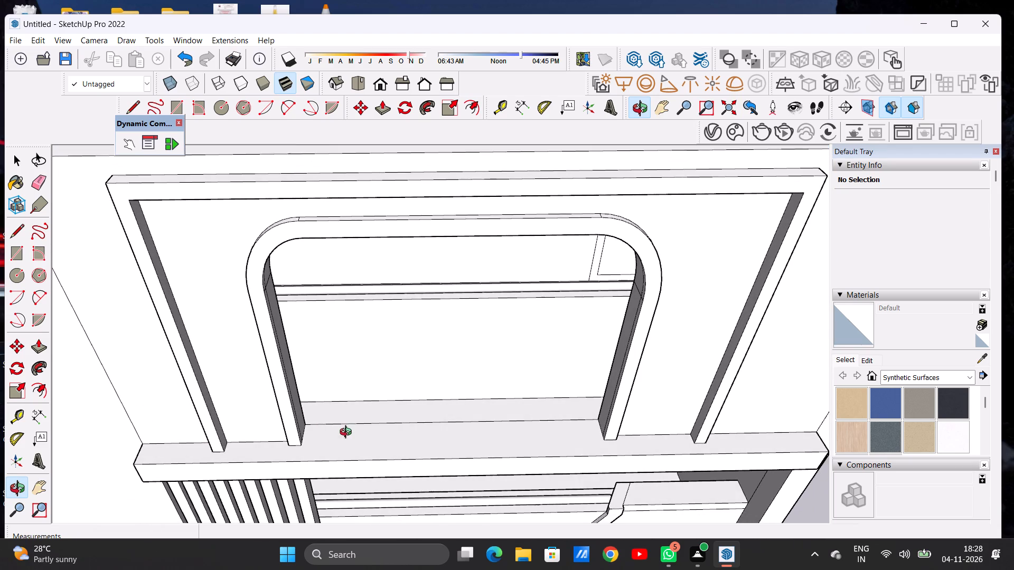
scroll(325, 398, "down", 2)
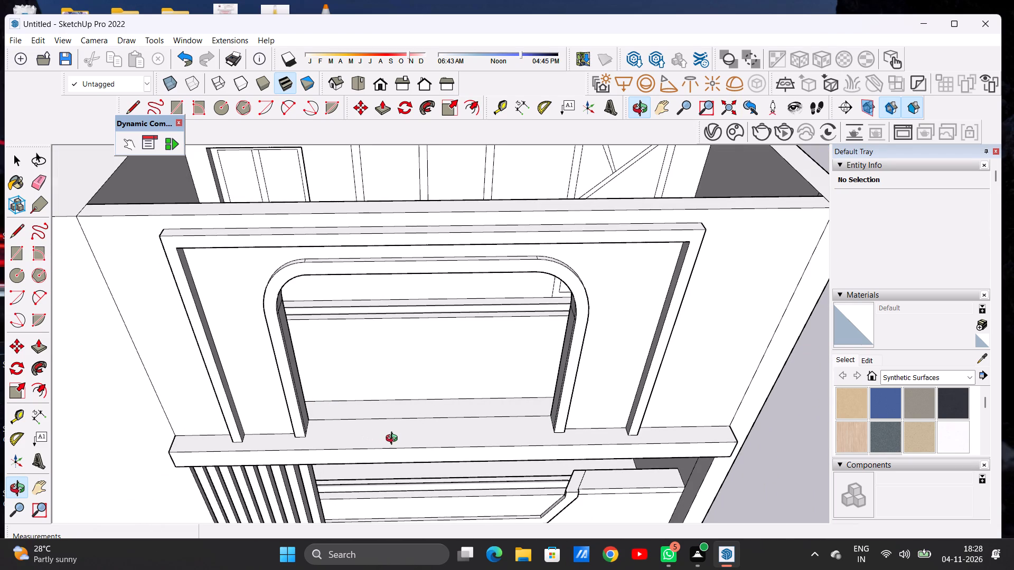
key("l")
key("space")
type("O")
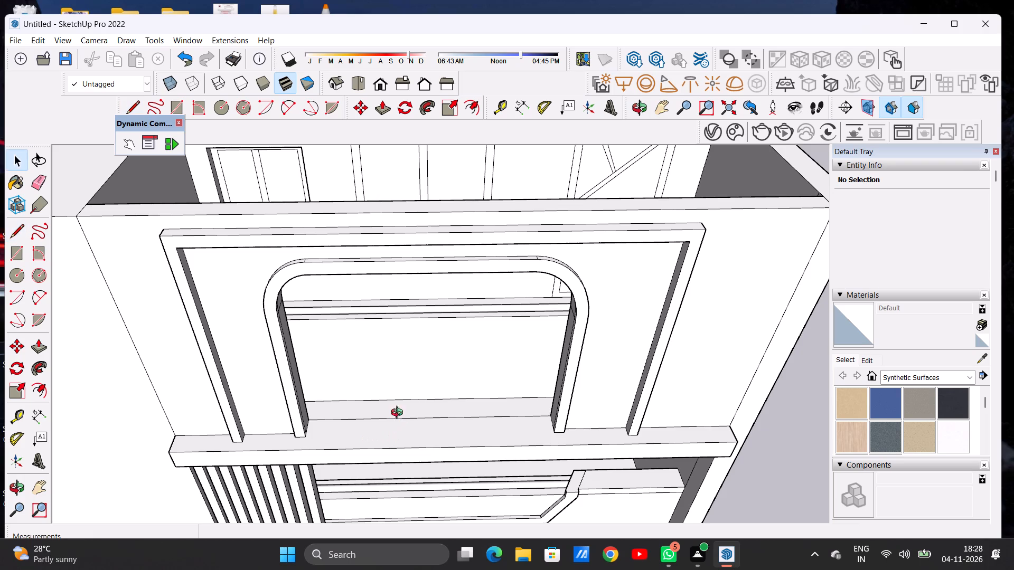
left_click_drag(403, 419, 401, 471)
scroll(321, 430, "up", 12)
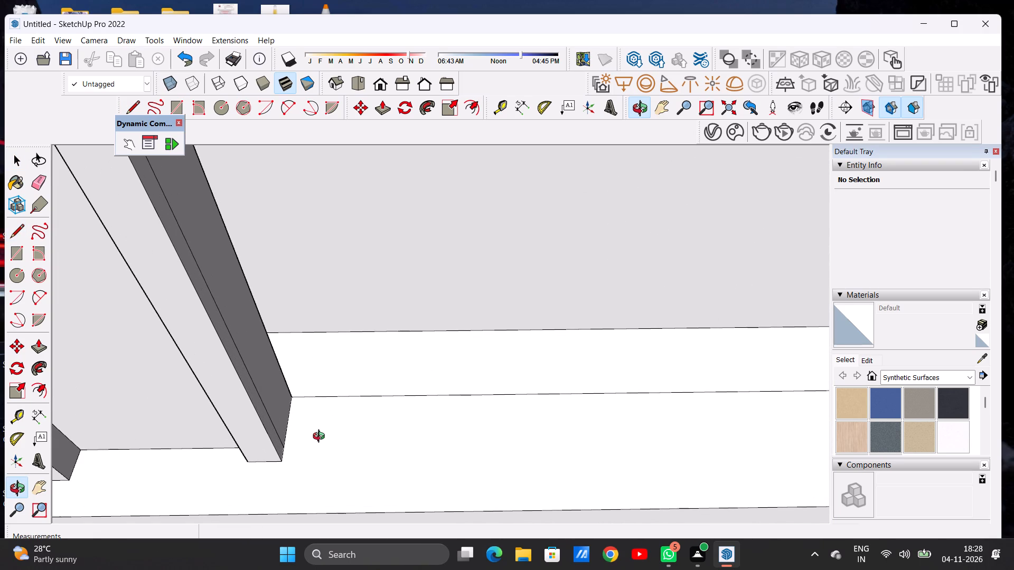
key("l")
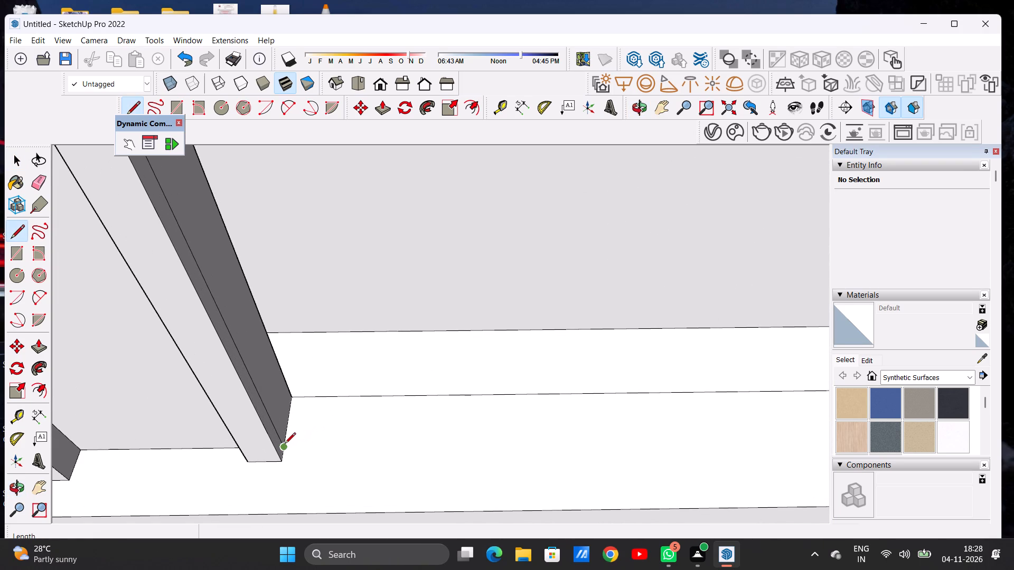
left_click(285, 444)
scroll(398, 441, "down", 5)
scroll(495, 439, "down", 4)
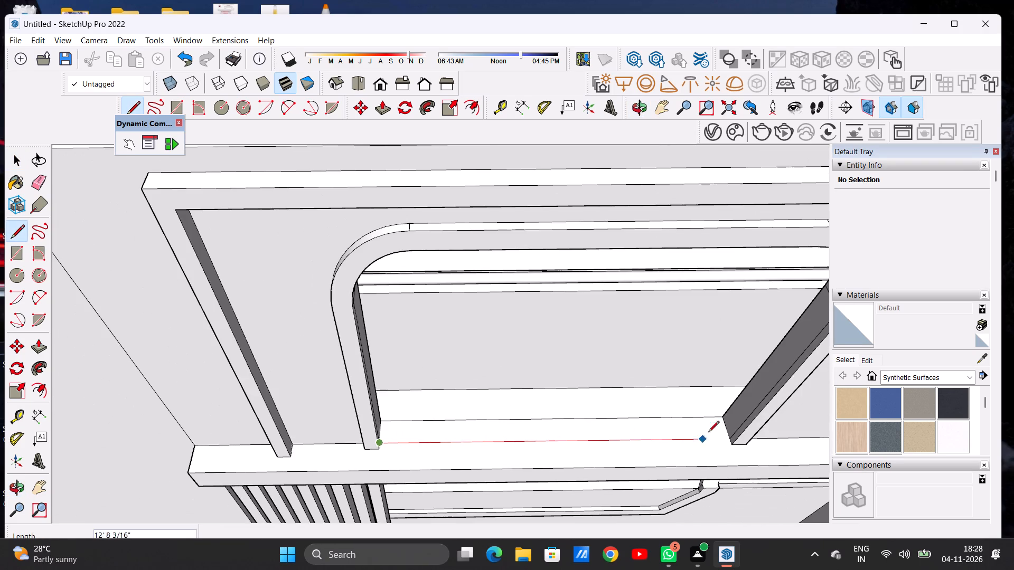
scroll(726, 431, "up", 12)
scroll(736, 441, "down", 1)
scroll(736, 441, "up", 1)
left_click(738, 452)
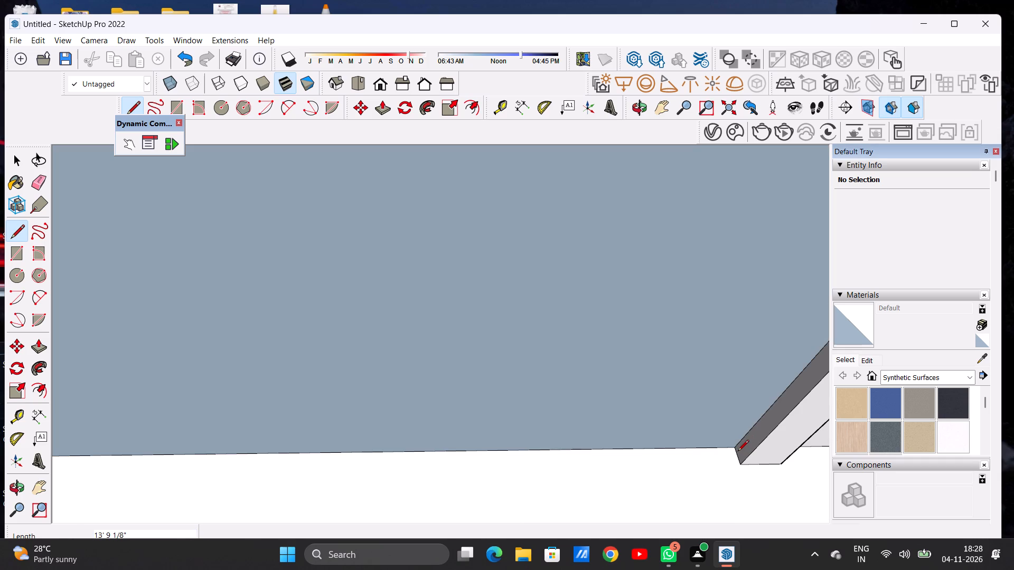
key("space")
Delete the unwanted face covering the arched opening.
left_click(659, 376)
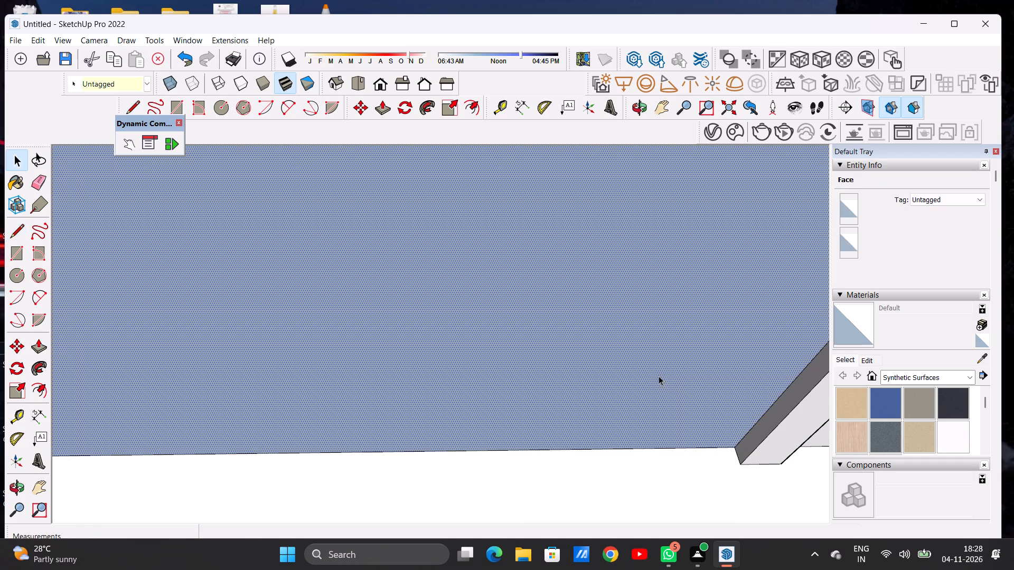
key("Delete")
key("space")
Delete the unwanted face covering the open fronts of the balcony and the ground floor.
key("o")
scroll(606, 441, "down", 18)
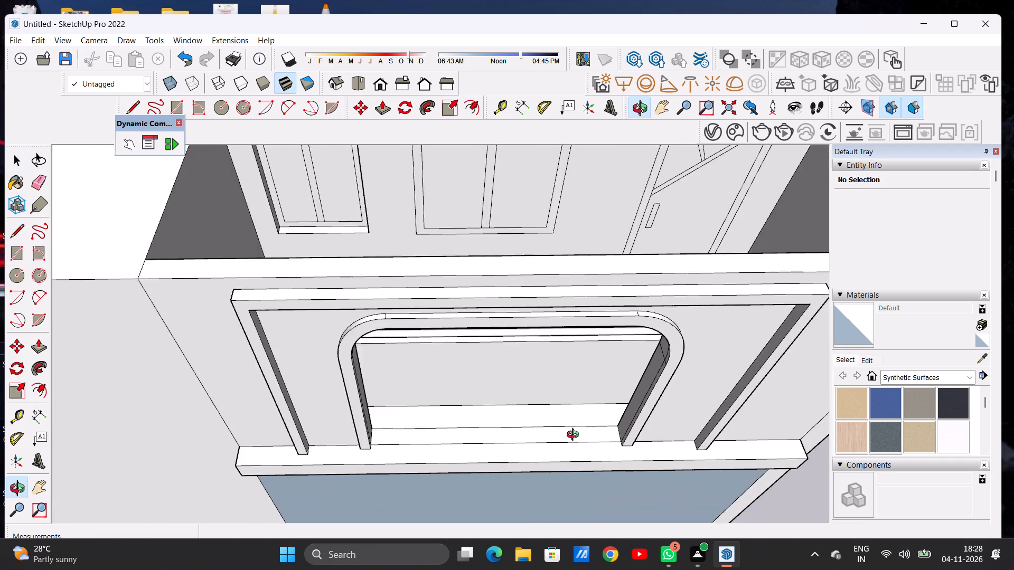
scroll(575, 436, "down", 11)
left_click_drag(585, 422, 584, 373)
scroll(555, 414, "down", 8)
scroll(543, 408, "up", 1)
scroll(540, 406, "down", 1)
key("space")
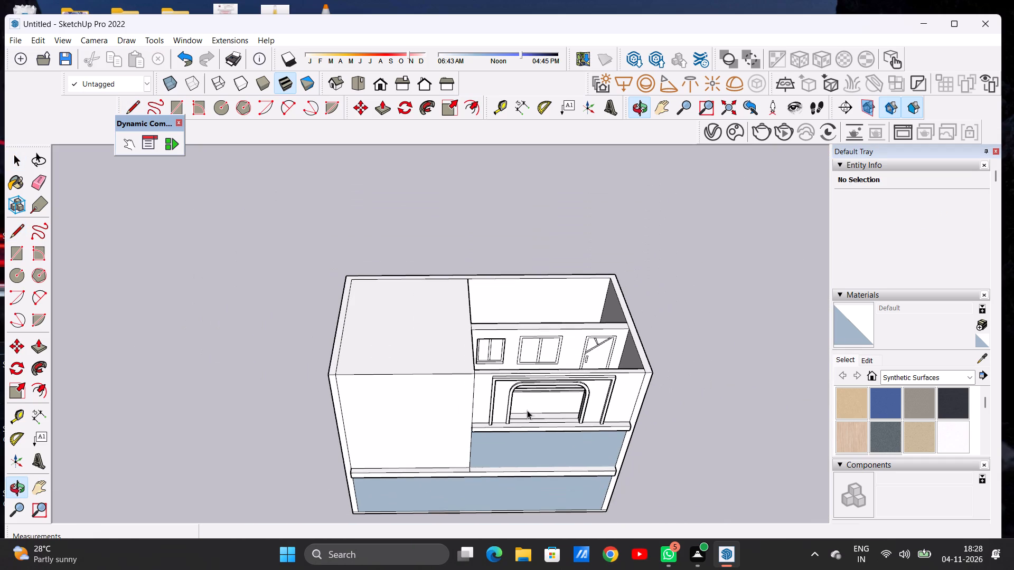
left_click(567, 489)
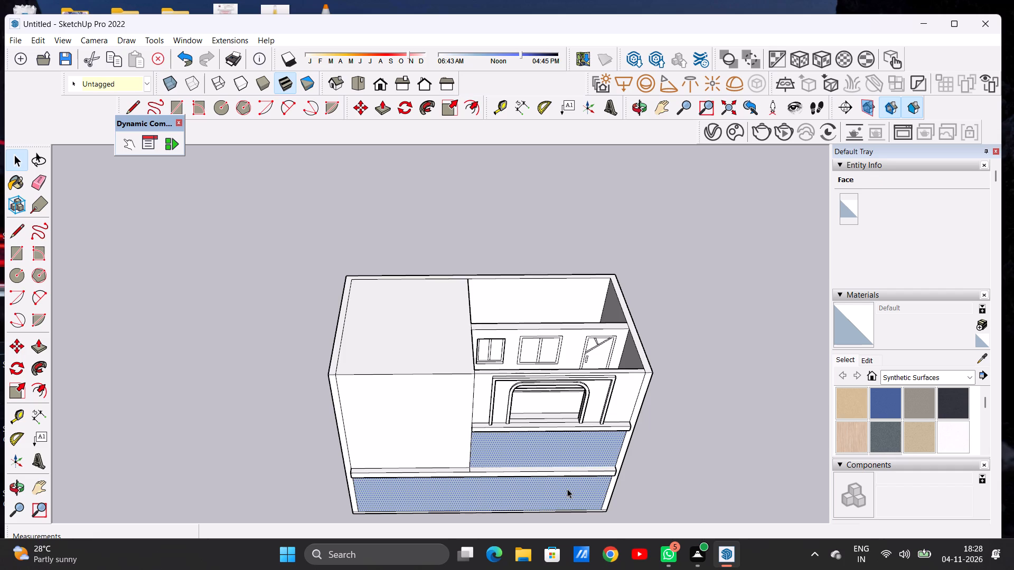
key("Delete")
Push/Pull the sill strip at the base of the arched opening up about 3' 6 7/8" as a parapet wall.
key("o")
left_click_drag(529, 477, 444, 377)
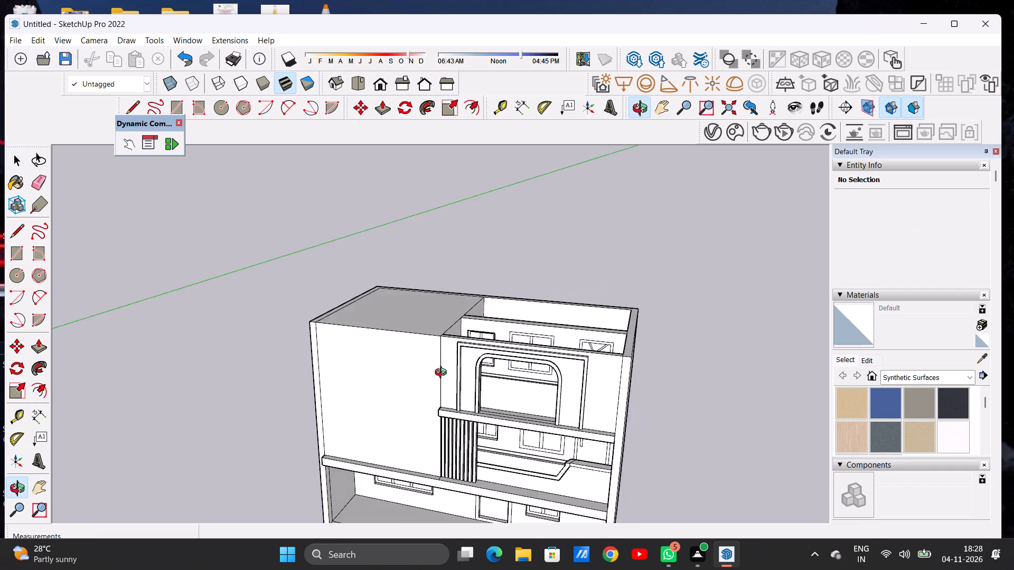
left_click_drag(445, 372, 538, 377)
scroll(422, 383, "down", 7)
scroll(495, 370, "up", 13)
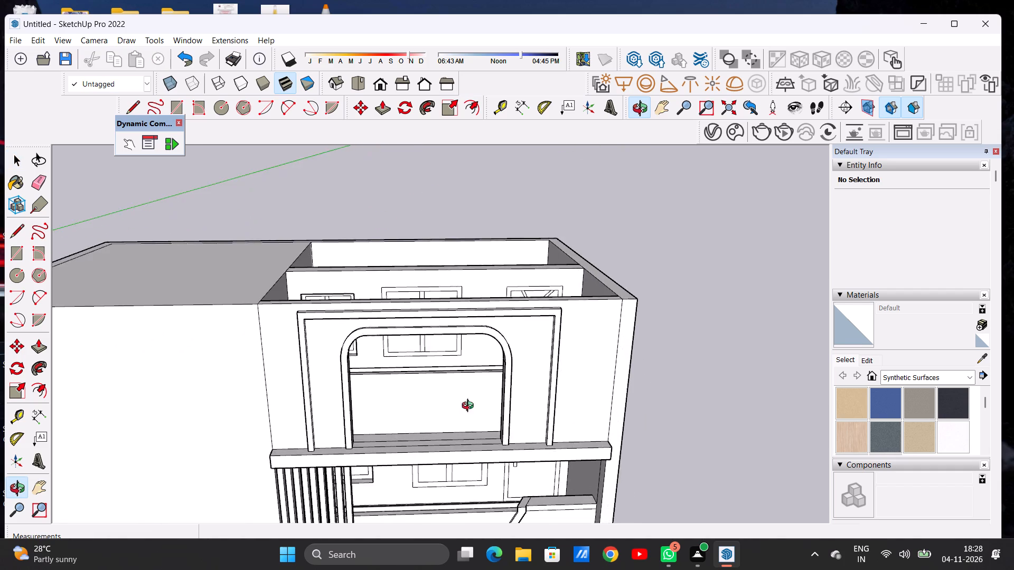
scroll(608, 387, "down", 2)
scroll(608, 387, "up", 1)
scroll(608, 387, "down", 7)
scroll(559, 410, "up", 8)
scroll(538, 410, "down", 1)
scroll(535, 410, "up", 5)
left_click_drag(440, 408, 439, 452)
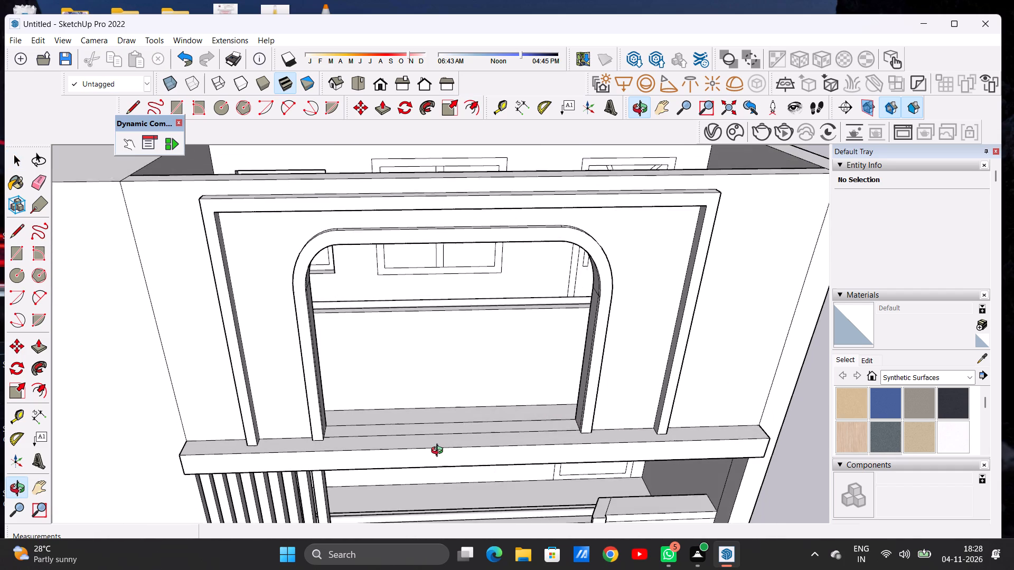
left_click_drag(439, 452, 439, 453)
left_click_drag(439, 453, 439, 446)
left_click(439, 438)
scroll(564, 424, "up", 2)
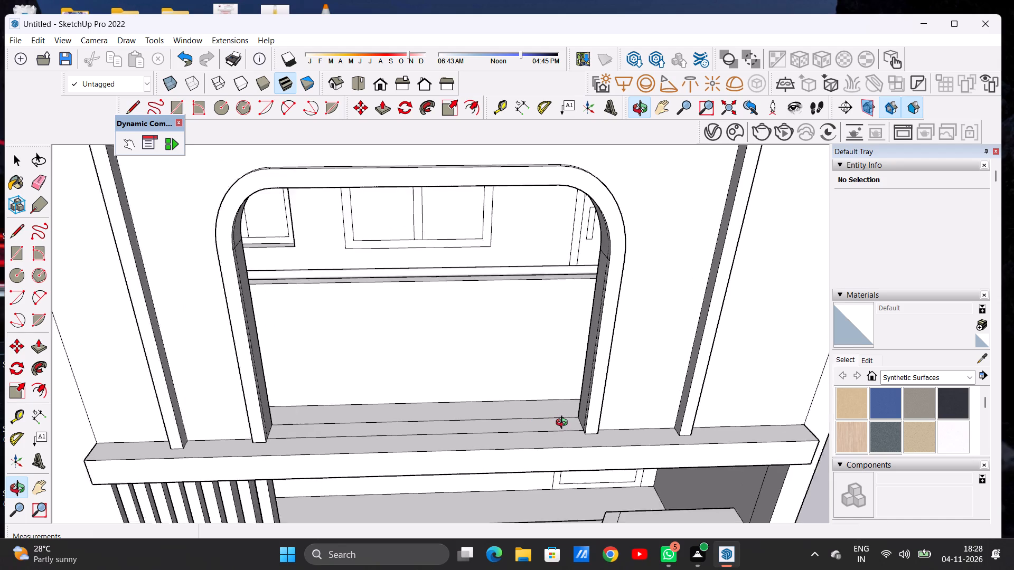
scroll(564, 424, "up", 1)
key("p")
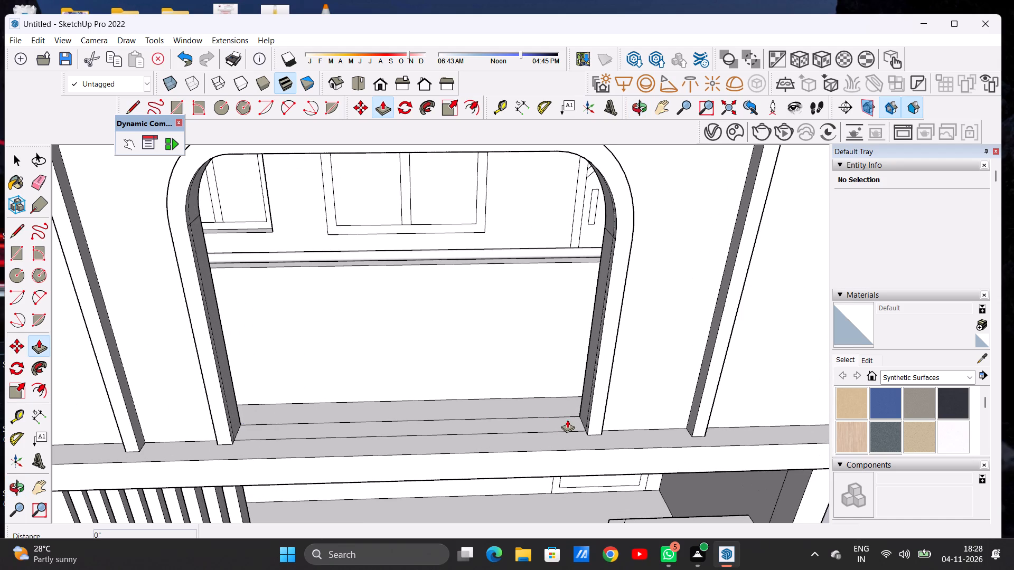
left_click(575, 419)
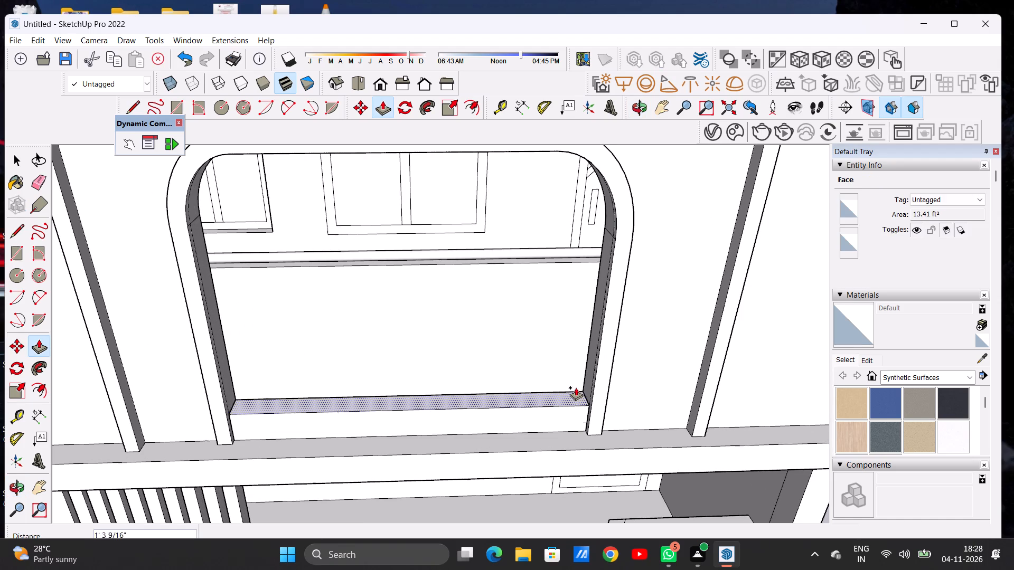
left_click(589, 343)
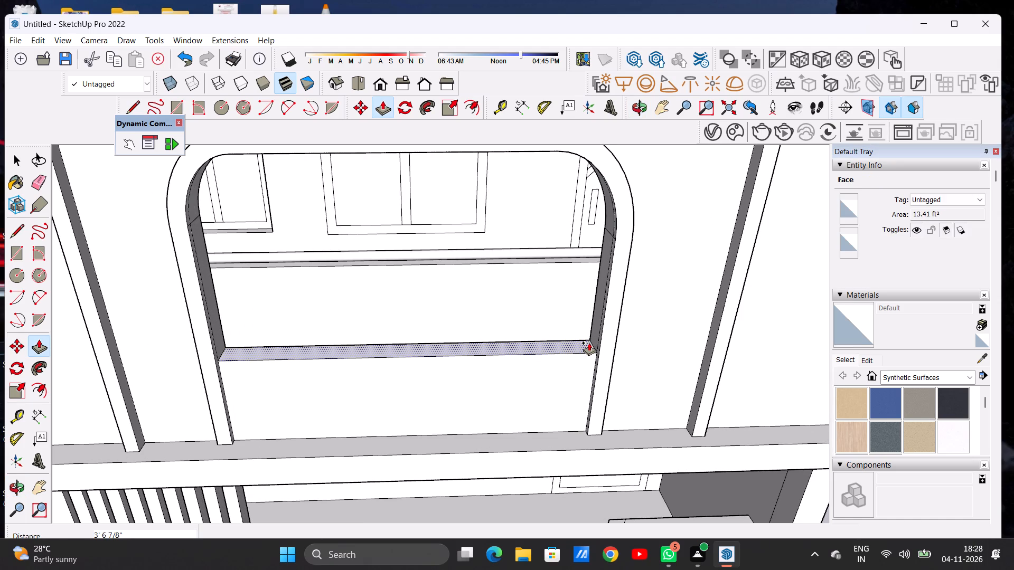
key("space")
Examine the parapet wall and frames of the arched opening from the front at several angles.
type("O")
left_click_drag(577, 381, 561, 286)
scroll(561, 356, "down", 7)
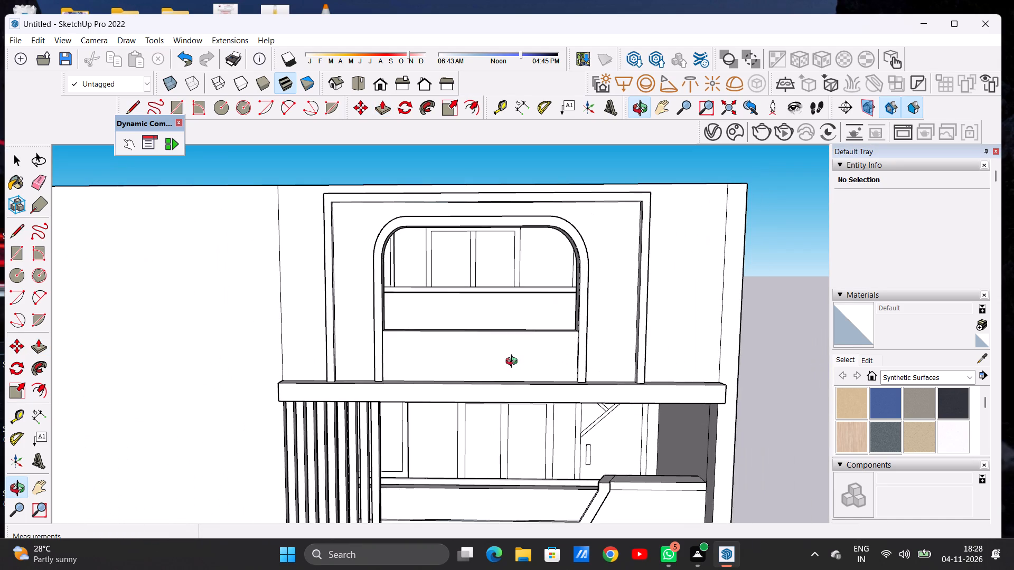
left_click(515, 363)
scroll(564, 348, "up", 2)
scroll(564, 348, "down", 1)
scroll(564, 348, "up", 3)
left_click_drag(452, 360, 468, 360)
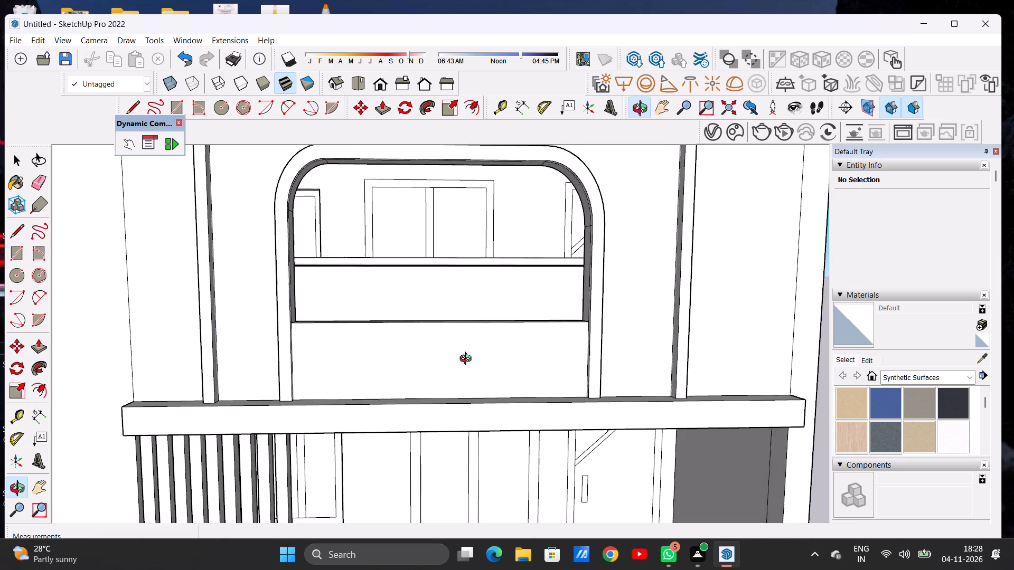
left_click_drag(468, 360, 472, 359)
left_click_drag(455, 368, 454, 373)
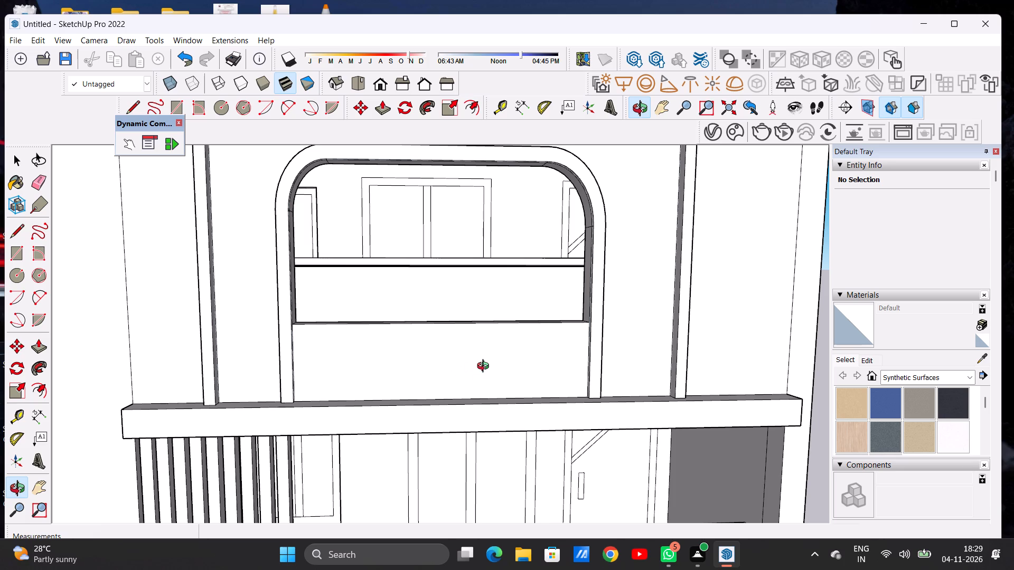
left_click_drag(490, 369, 484, 406)
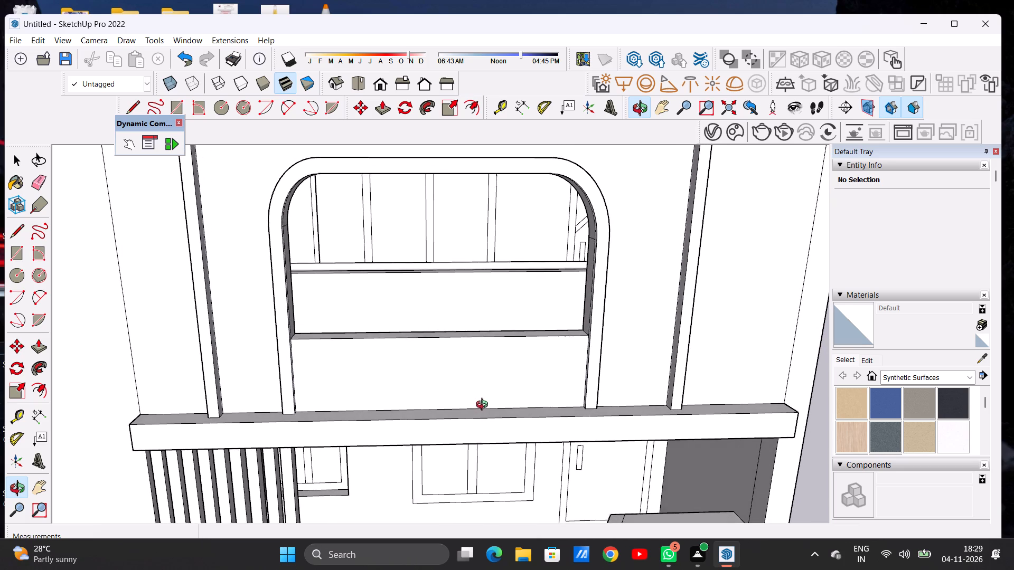
left_click_drag(484, 406, 482, 381)
left_click(479, 369)
left_click(473, 363)
left_click(465, 365)
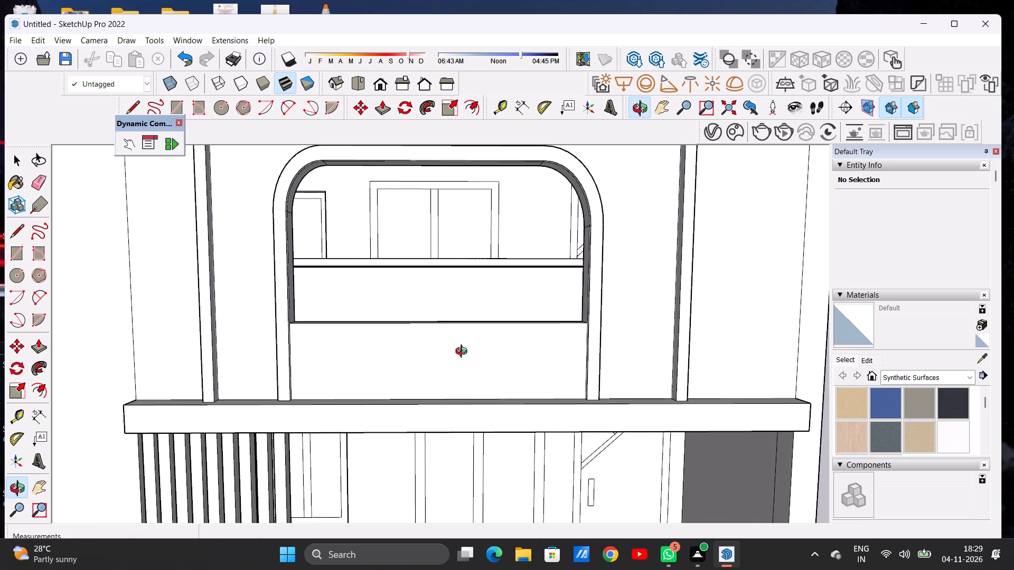
Review the whole building from the front and from above its open-roofed end.
scroll(523, 368, "down", 5)
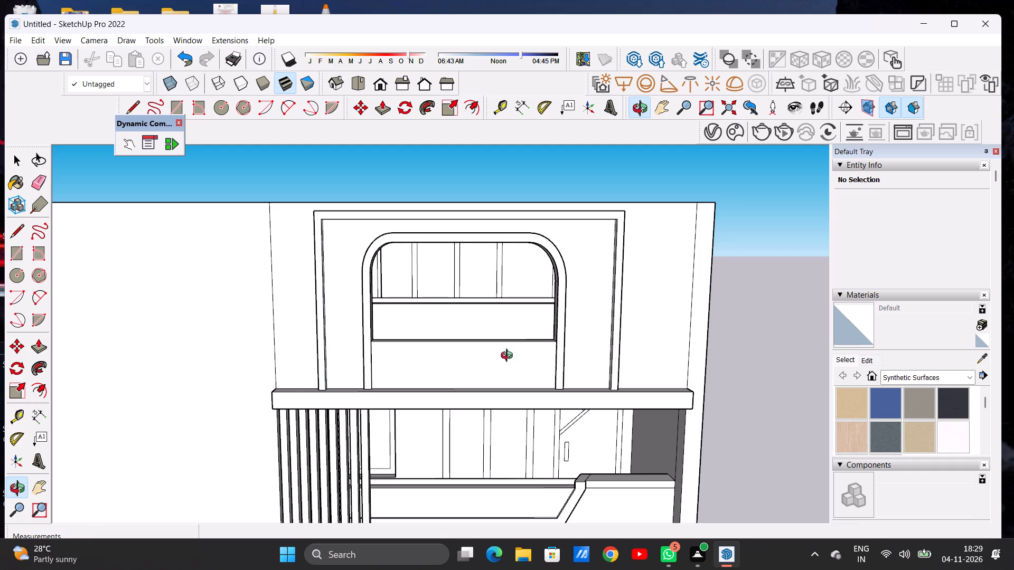
scroll(506, 356, "down", 5)
scroll(427, 363, "down", 6)
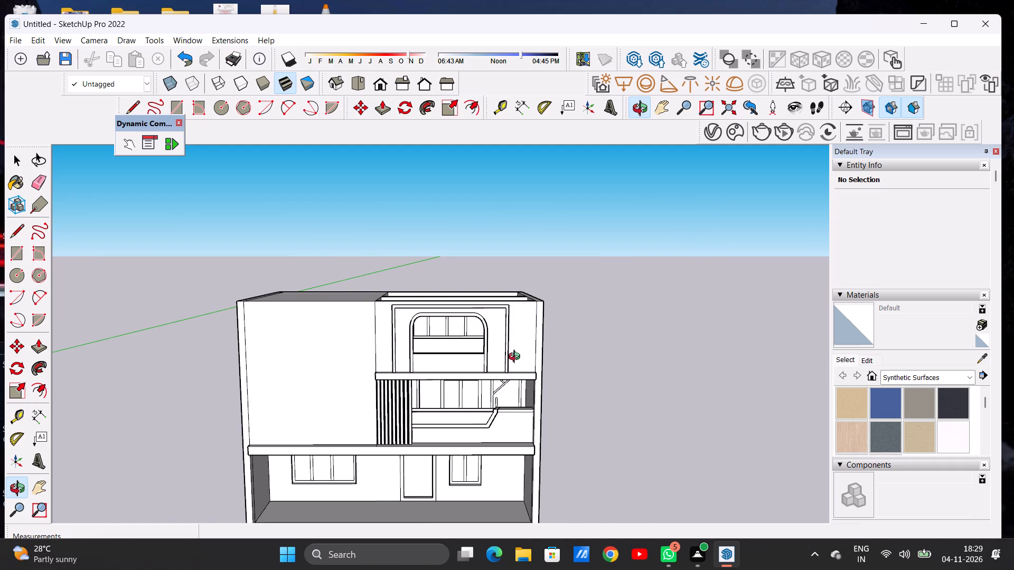
scroll(540, 338, "down", 4)
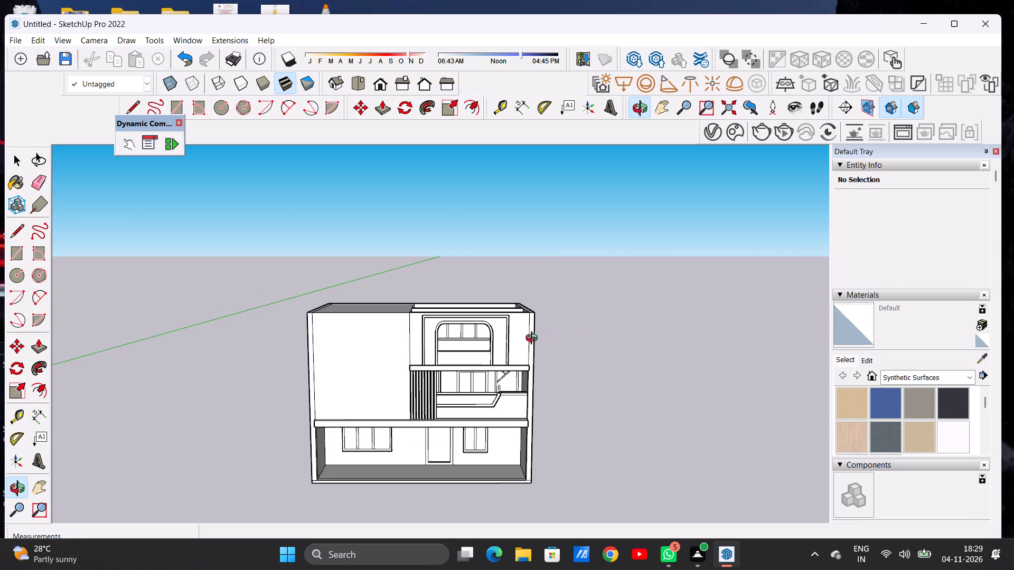
scroll(516, 348, "up", 7)
left_click_drag(512, 318, 417, 437)
left_click_drag(480, 331, 377, 380)
left_click_drag(461, 302, 317, 334)
left_click_drag(417, 329, 303, 315)
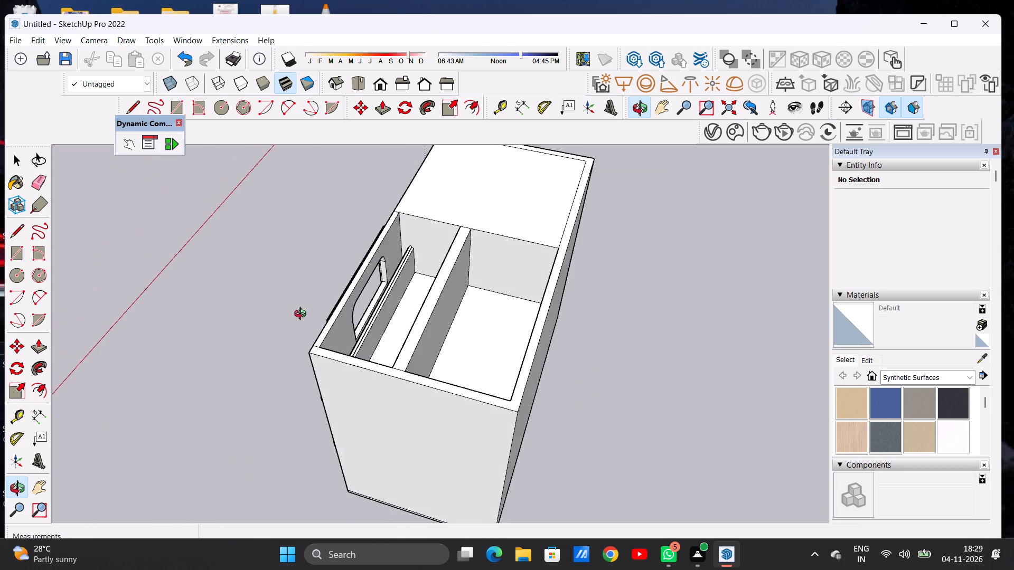
Move the rear room's floor face up about 13' 8 5/8" to the top of the walls to close its roof.
left_click_drag(303, 315, 393, 396)
scroll(490, 367, "up", 4)
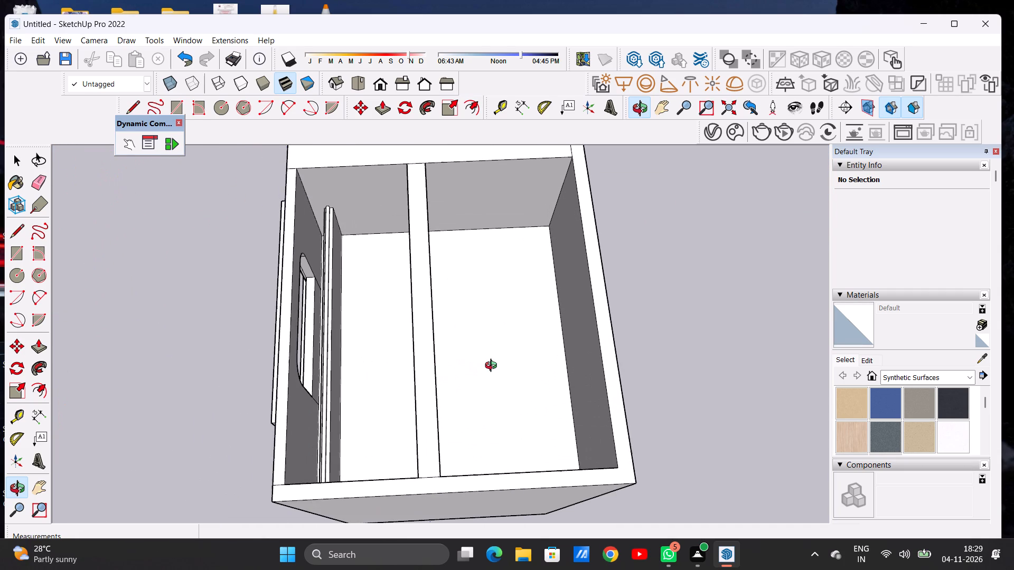
key("space")
double_click(506, 359)
key("m")
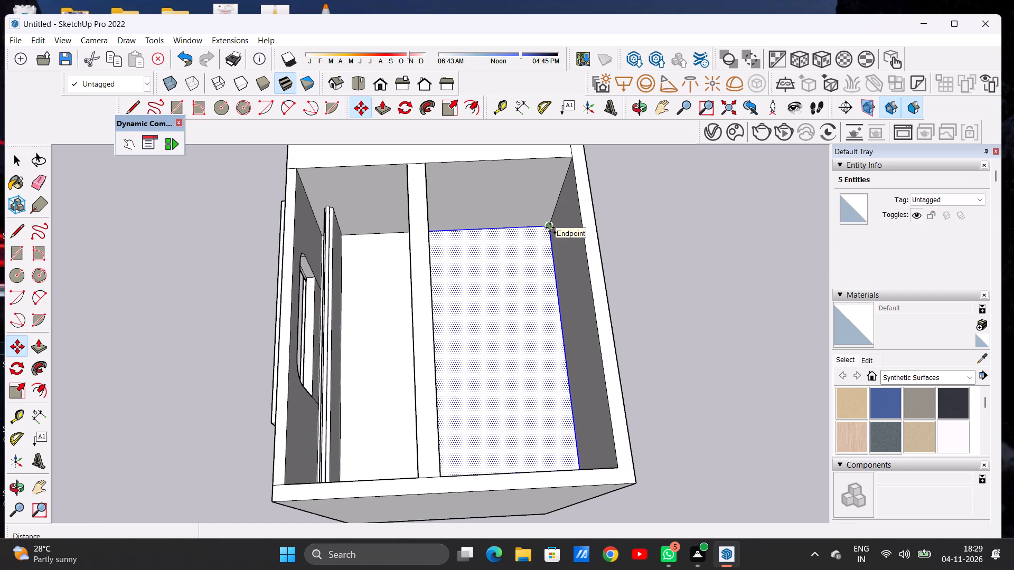
left_click(550, 227)
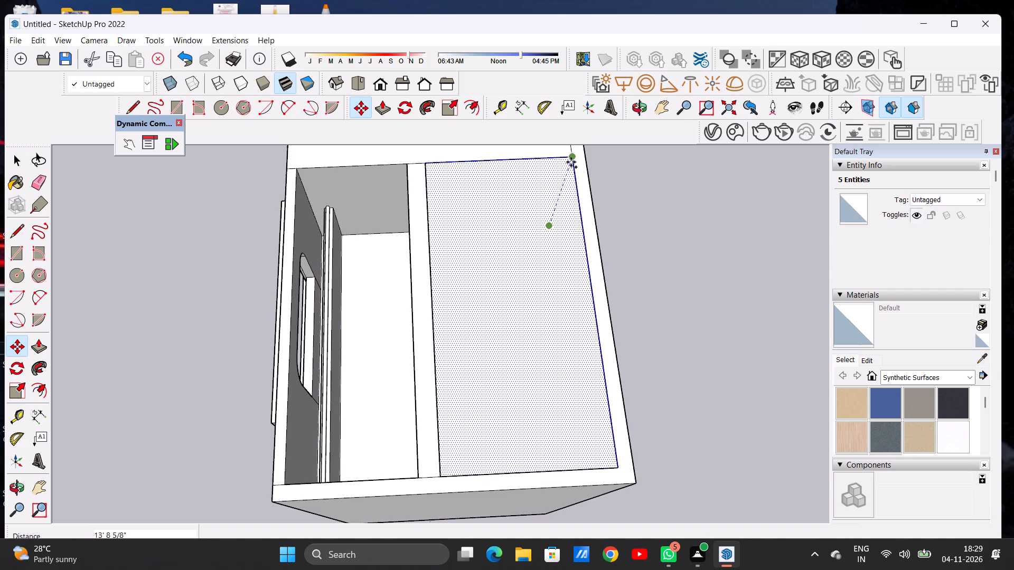
left_click(571, 162)
key("space")
left_click(636, 218)
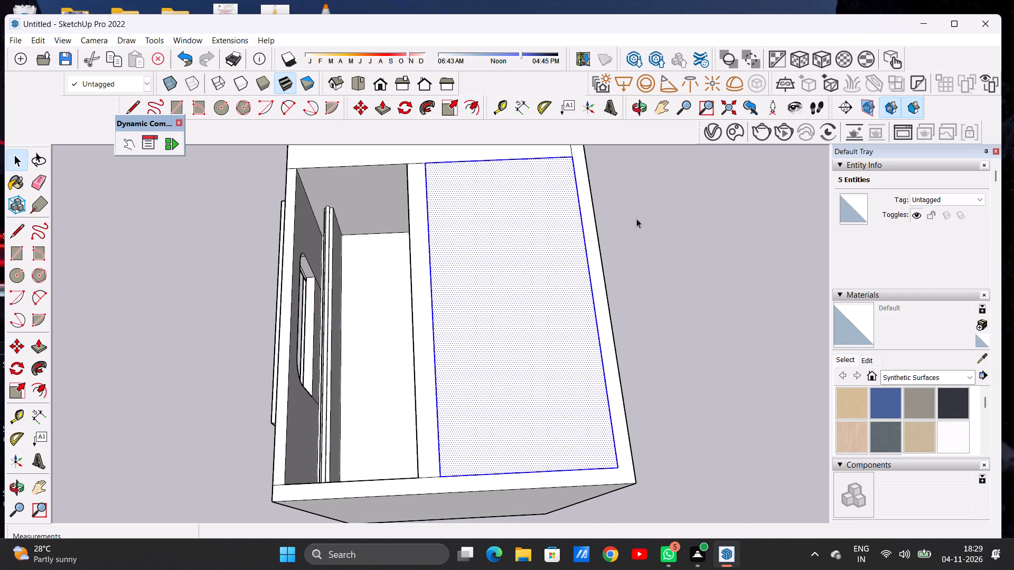
Review the closed rear roof, the front elevation and the upper-floor arched opening from several angles.
key("o")
scroll(501, 329, "down", 3)
scroll(500, 335, "up", 1)
scroll(500, 335, "down", 1)
left_click_drag(562, 261, 565, 256)
left_click_drag(470, 376, 518, 302)
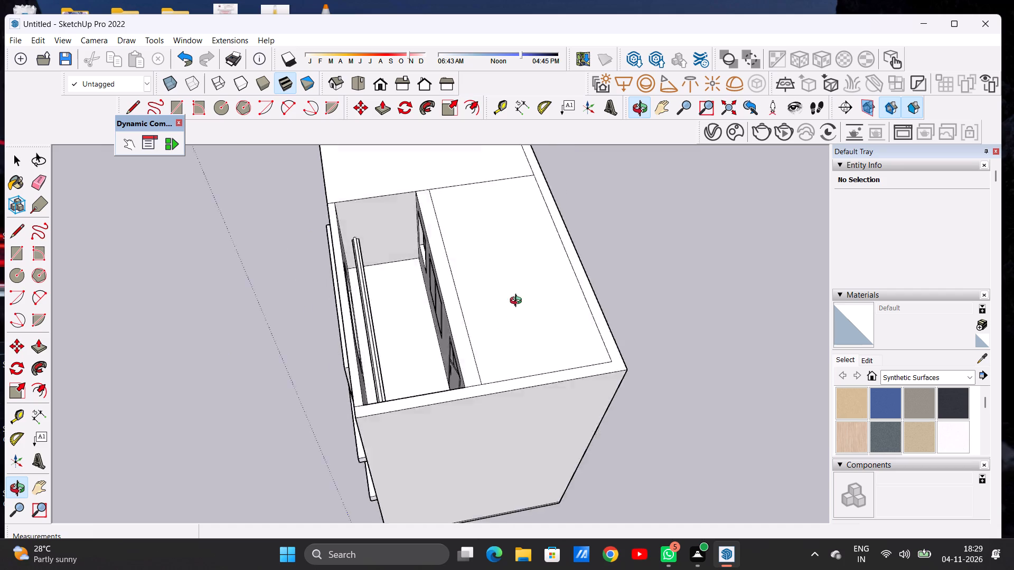
left_click_drag(518, 302, 595, 232)
left_click_drag(448, 343, 577, 268)
left_click_drag(432, 292, 532, 211)
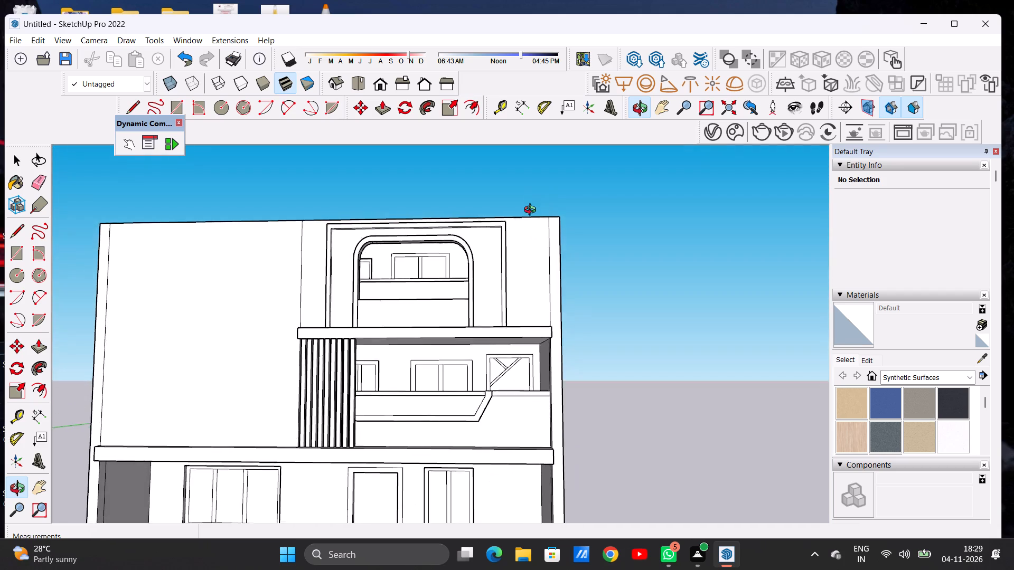
left_click_drag(532, 211, 530, 225)
scroll(589, 309, "down", 12)
scroll(519, 363, "up", 3)
scroll(519, 363, "down", 1)
scroll(519, 363, "up", 1)
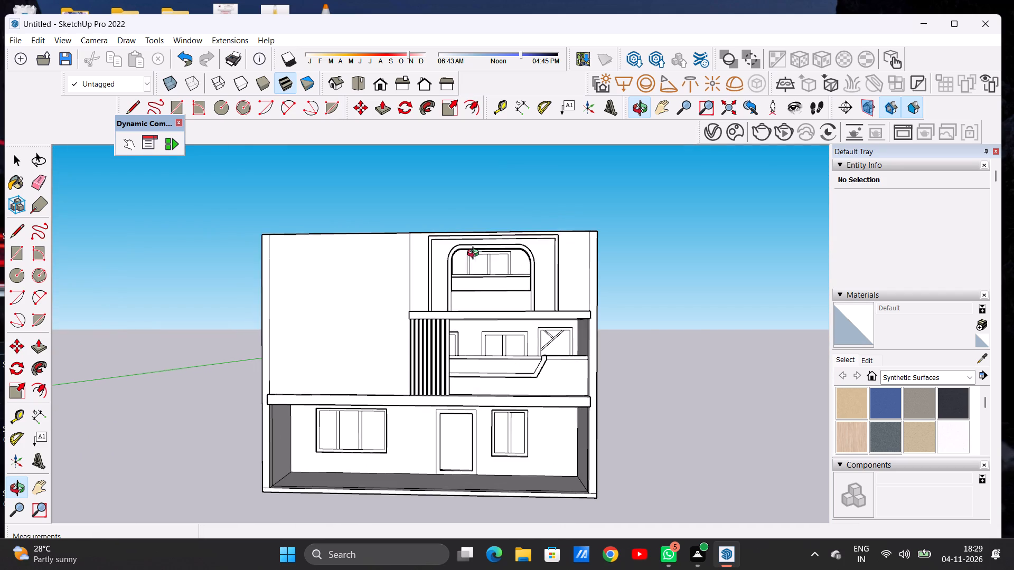
scroll(475, 252, "up", 11)
left_click_drag(493, 265, 524, 273)
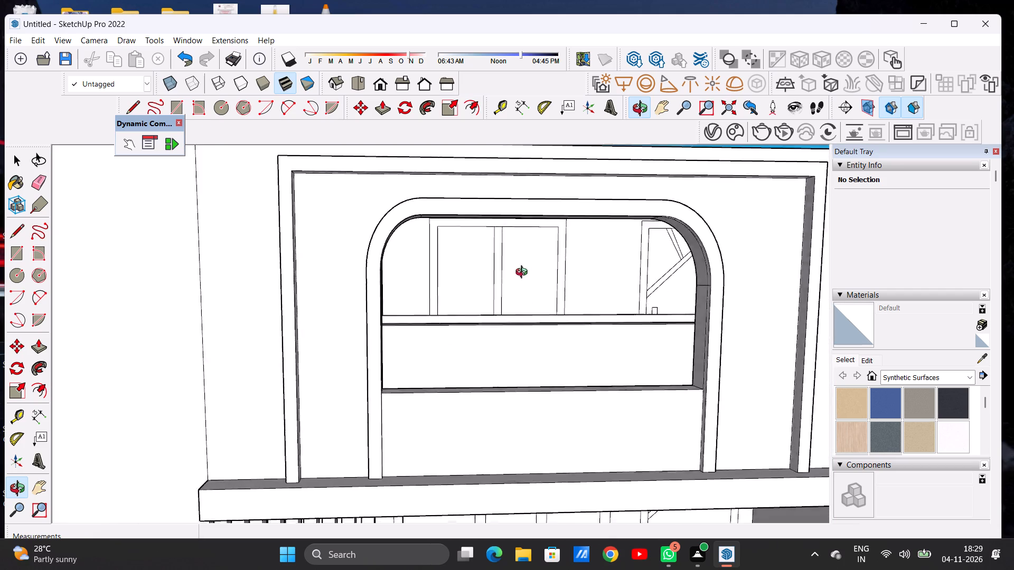
left_click_drag(524, 273, 516, 322)
scroll(490, 319, "down", 15)
left_click_drag(521, 304, 430, 305)
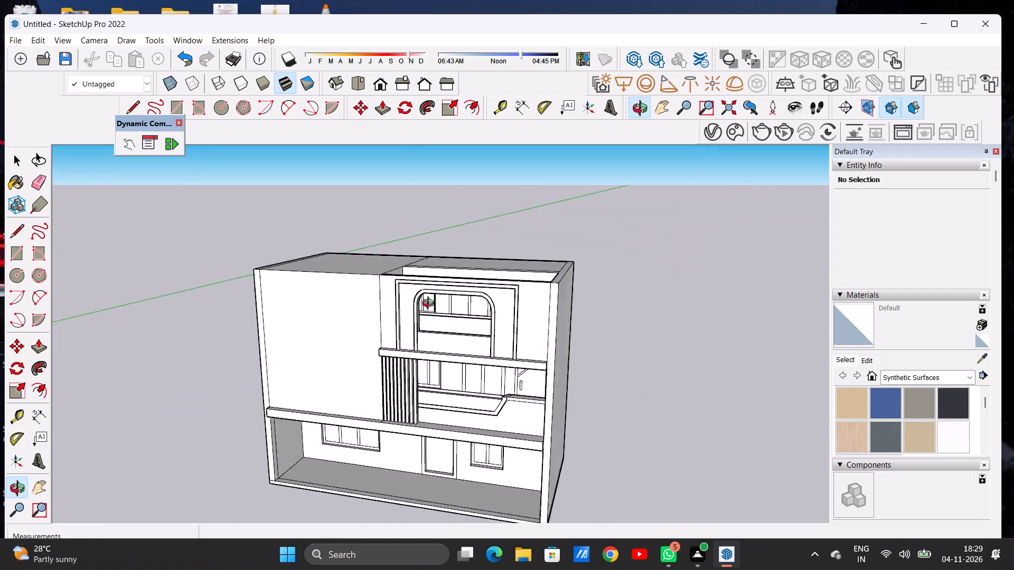
left_click_drag(430, 305, 378, 384)
left_click_drag(506, 261, 440, 233)
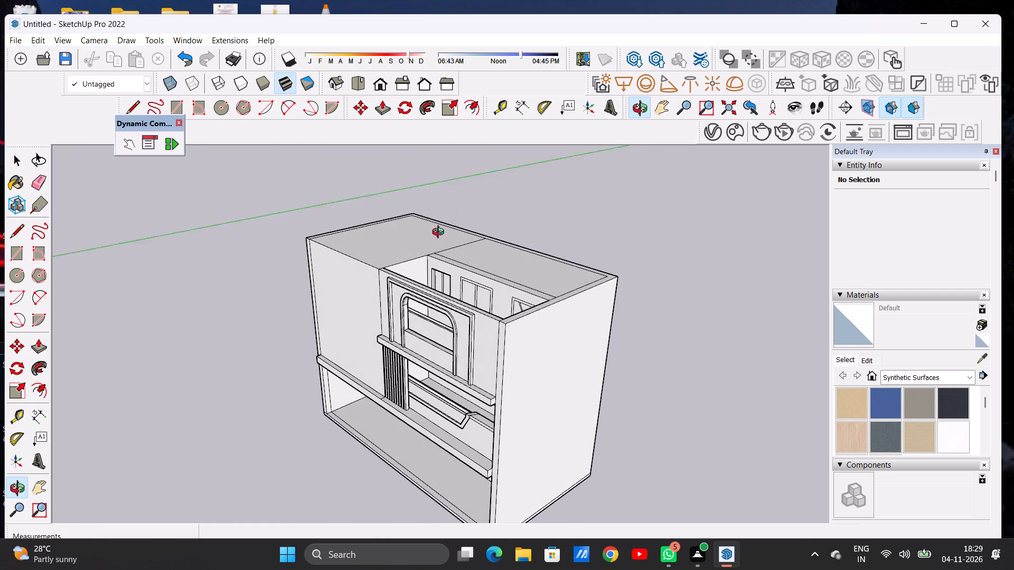
left_click_drag(440, 233, 440, 232)
Push/Pull the rear room's roof face up about 1' 2 3/8" as a raised roof slab.
scroll(508, 272, "up", 5)
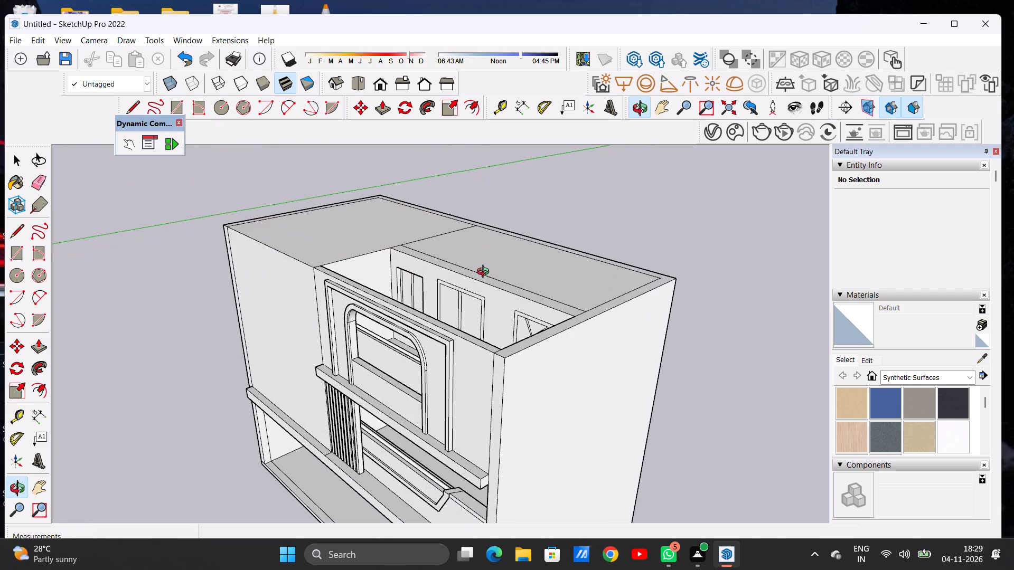
scroll(541, 287, "up", 3)
left_click_drag(548, 292, 528, 326)
scroll(610, 340, "up", 1)
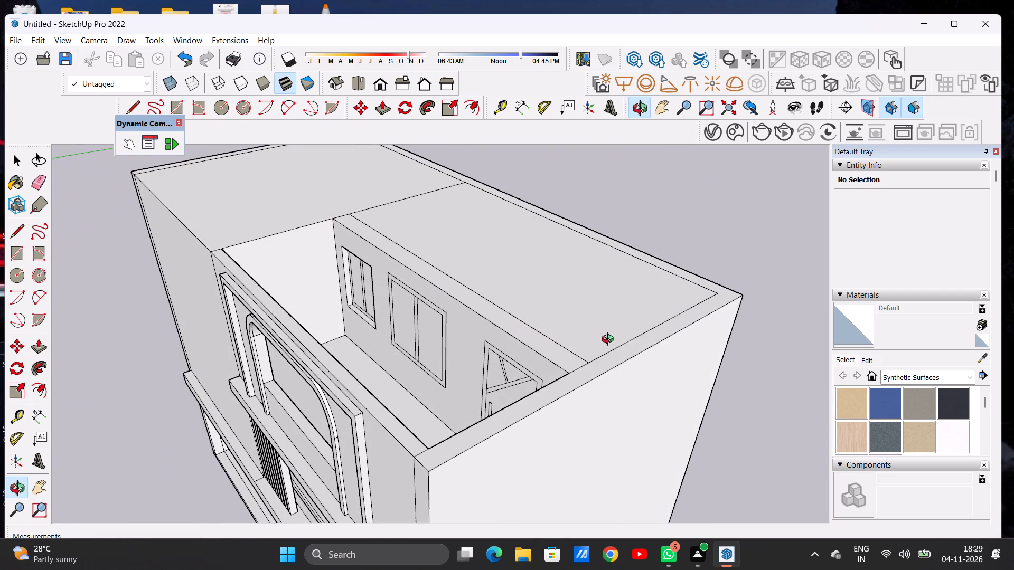
scroll(610, 340, "up", 1)
key("p")
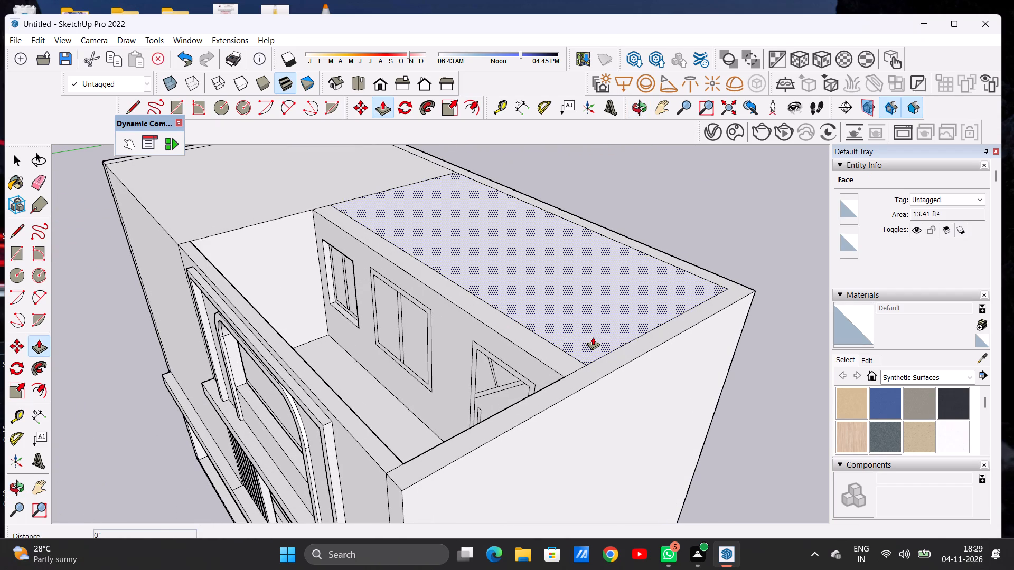
left_click(593, 337)
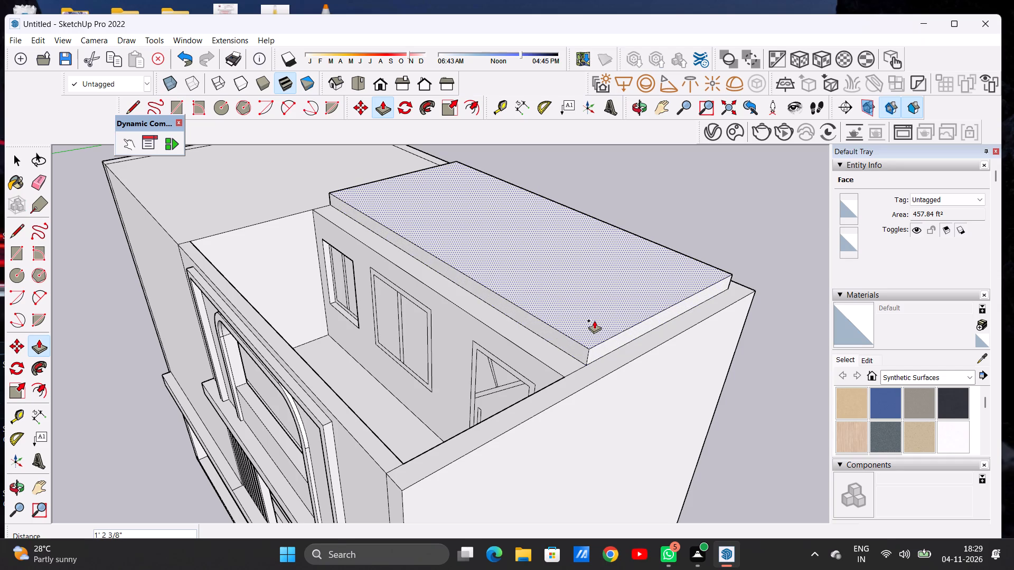
left_click(594, 320)
Push/Pull the slab's front edge face forward about 13' 10 1/4" over the open balcony room to the front wall.
key("p")
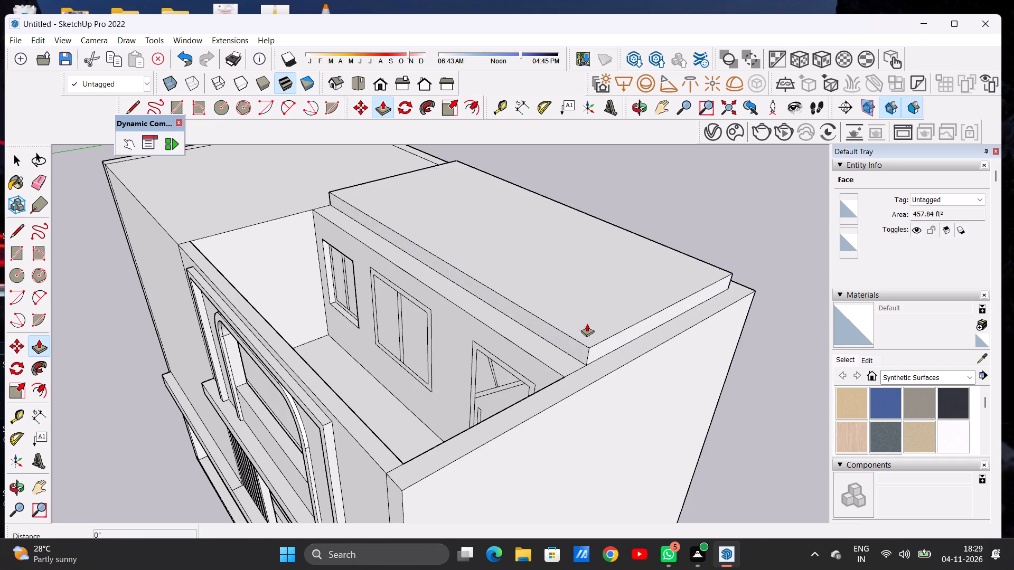
left_click(577, 347)
scroll(497, 337, "down", 5)
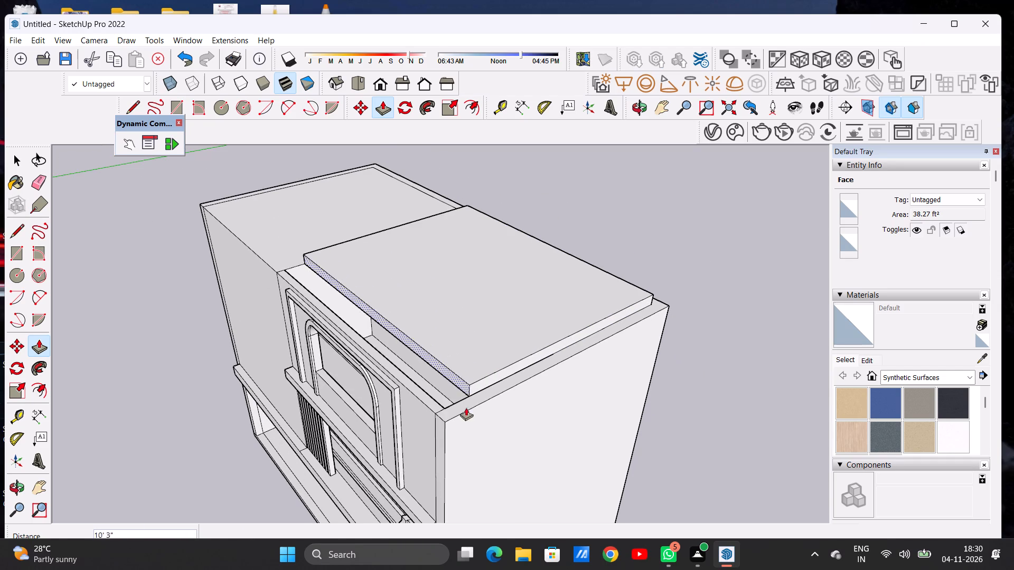
left_click(448, 424)
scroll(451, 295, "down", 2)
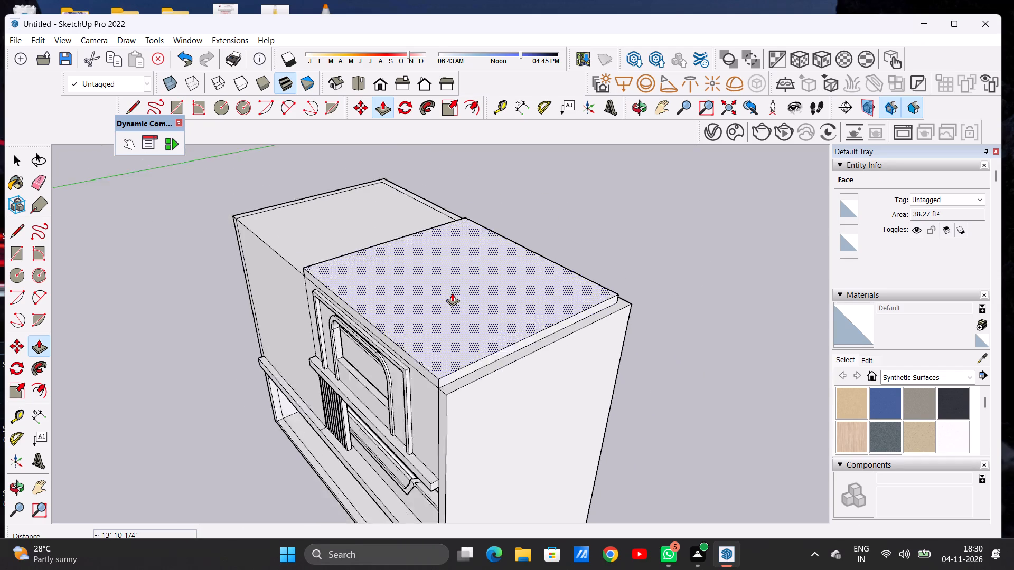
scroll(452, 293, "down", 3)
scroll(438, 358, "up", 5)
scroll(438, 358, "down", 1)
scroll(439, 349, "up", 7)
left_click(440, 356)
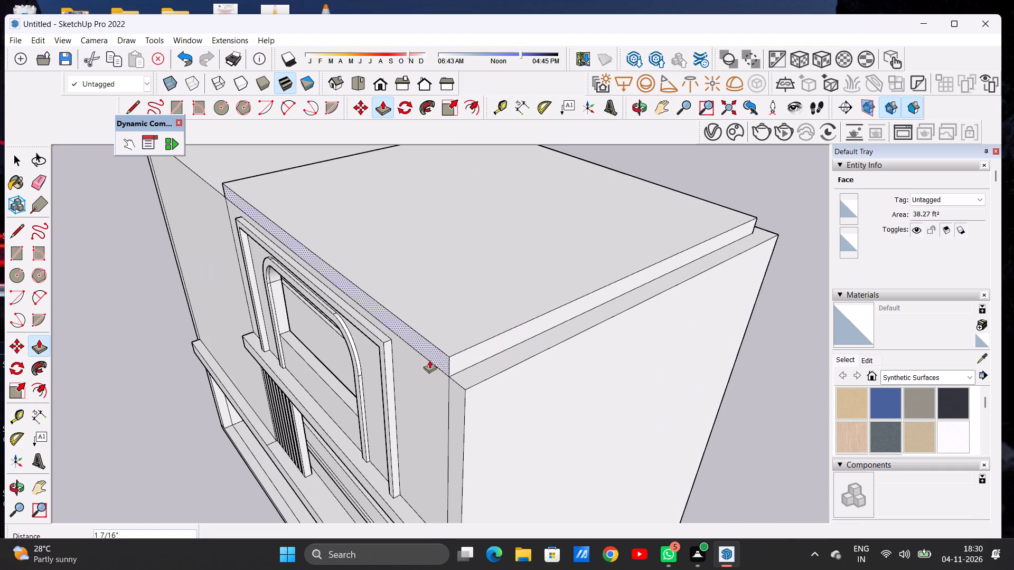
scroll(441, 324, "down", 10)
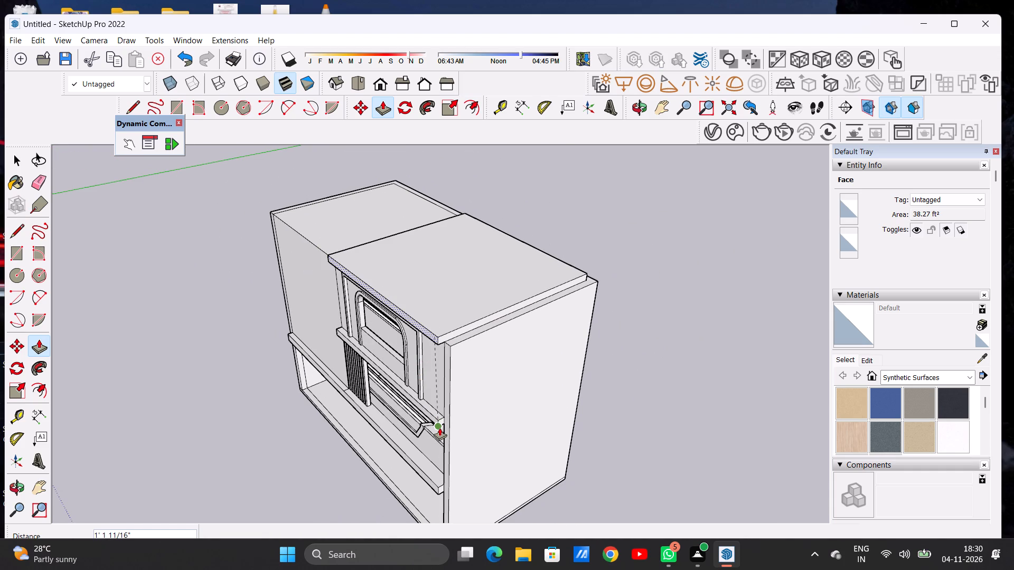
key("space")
Examine the extended roof slab from the front and close up at its front corner with the side wall.
scroll(430, 324, "up", 4)
scroll(430, 324, "down", 1)
scroll(430, 324, "up", 3)
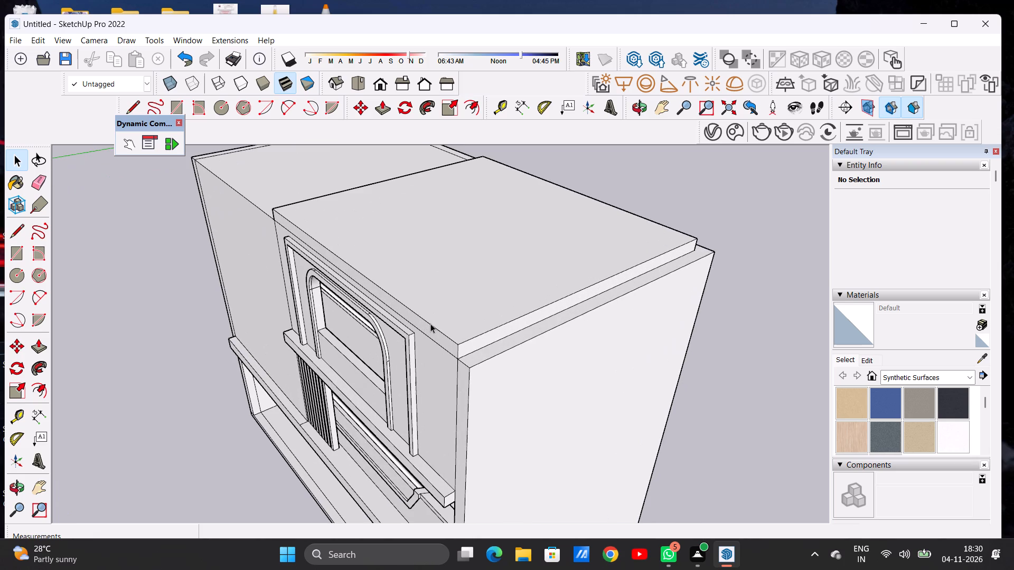
key("o")
left_click_drag(435, 357, 621, 260)
scroll(333, 311, "down", 4)
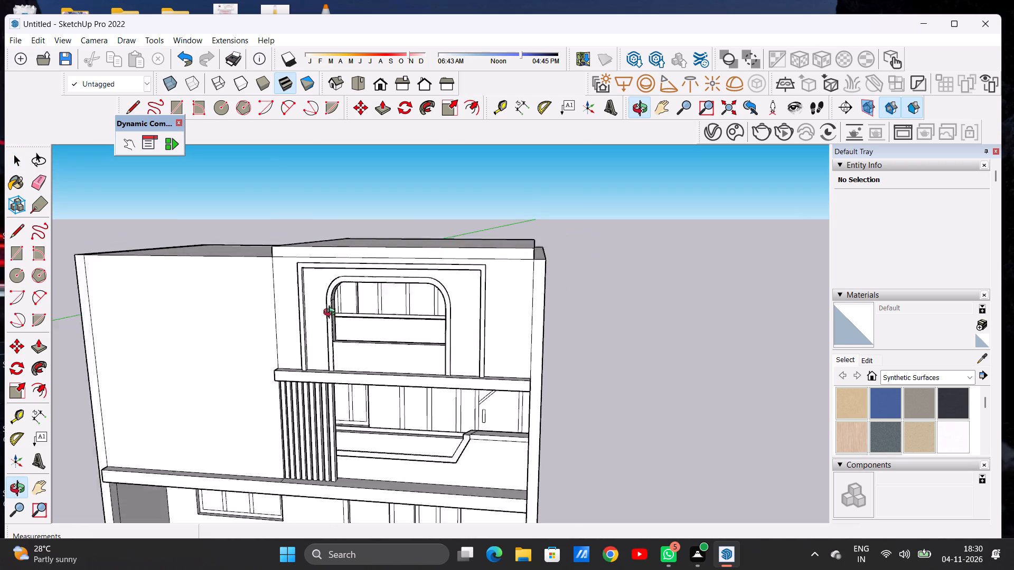
scroll(332, 313, "down", 4)
left_click_drag(410, 325, 455, 325)
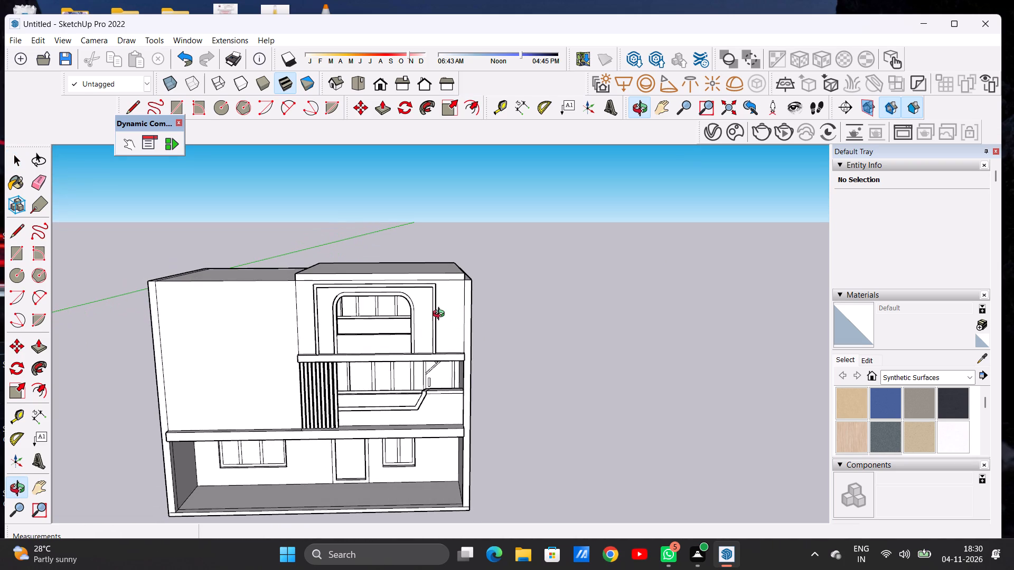
scroll(430, 285, "up", 13)
left_click_drag(497, 291, 472, 339)
scroll(493, 306, "down", 9)
left_click_drag(515, 308, 504, 301)
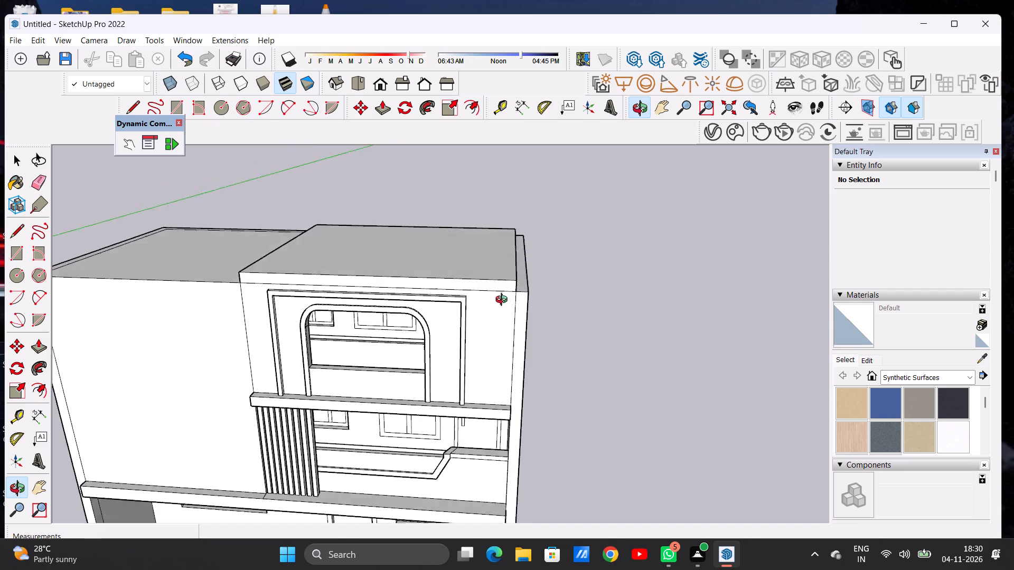
left_click_drag(504, 301, 436, 332)
scroll(494, 312, "up", 8)
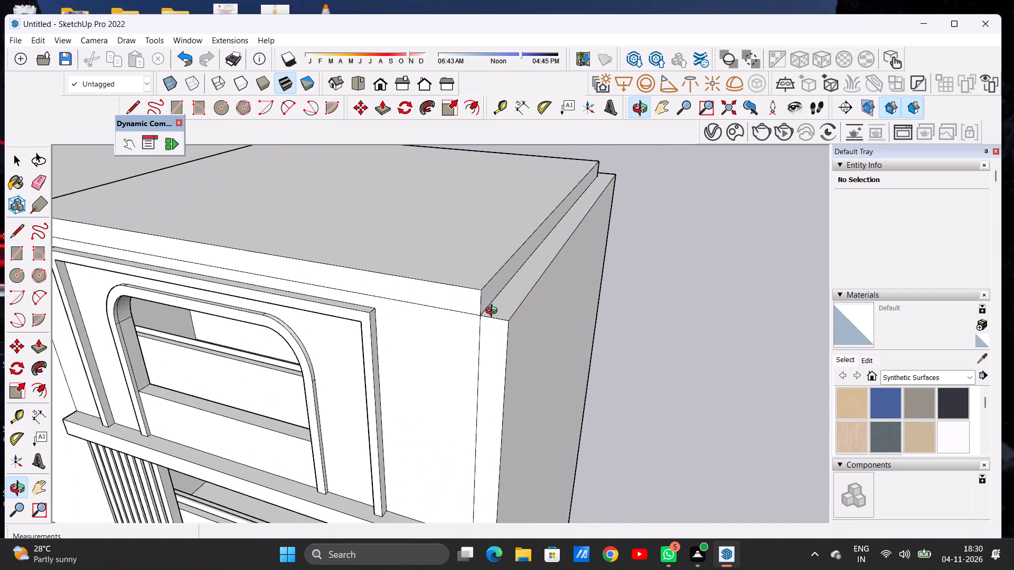
Review the whole front elevation with the roof slab above the arched opening.
scroll(493, 327, "down", 15)
left_click_drag(458, 330, 563, 268)
left_click_drag(499, 316, 497, 309)
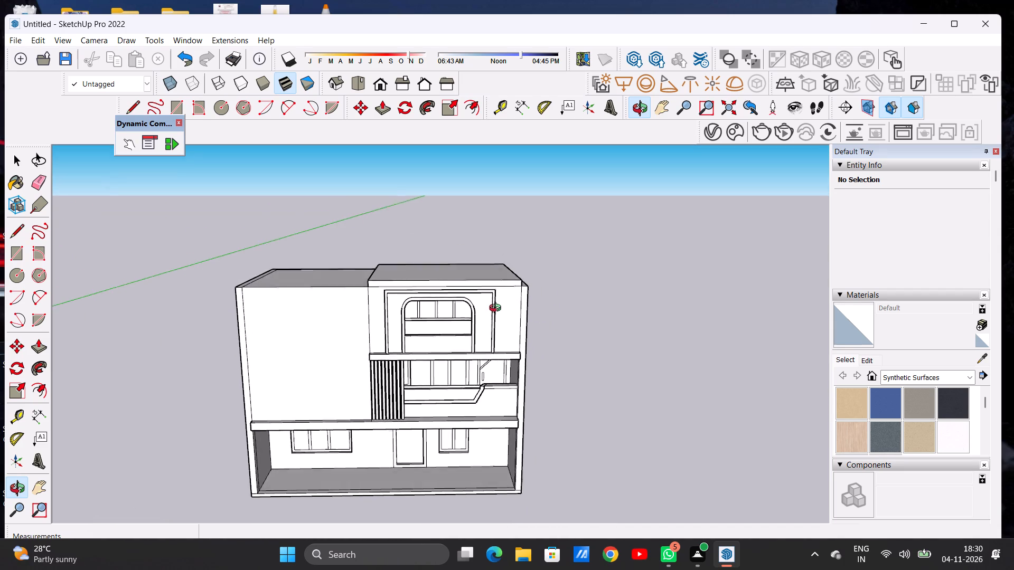
left_click_drag(497, 309, 489, 299)
scroll(664, 312, "down", 6)
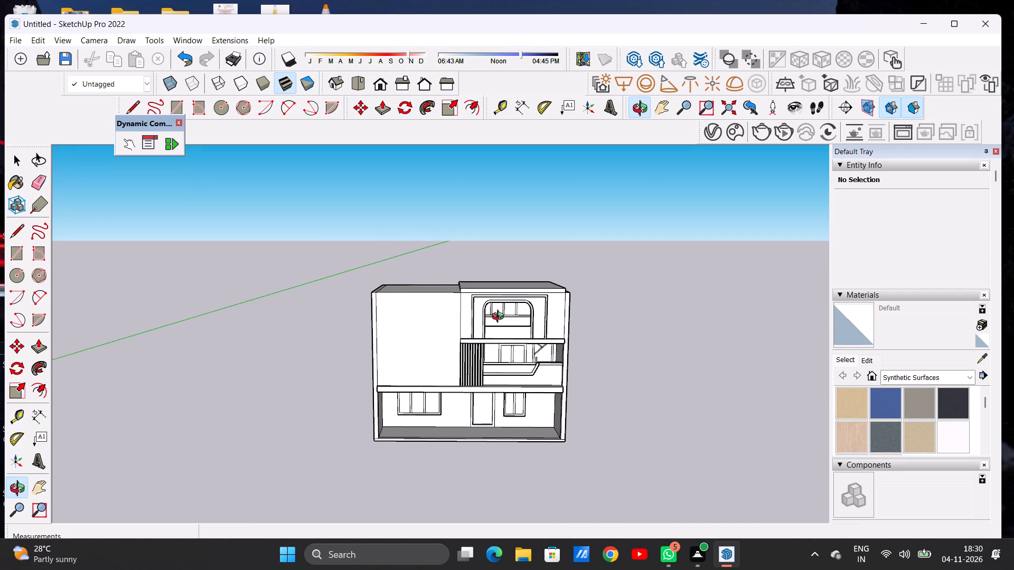
scroll(501, 318, "up", 6)
left_click_drag(466, 331, 458, 332)
left_click(465, 330)
left_click_drag(468, 326, 465, 330)
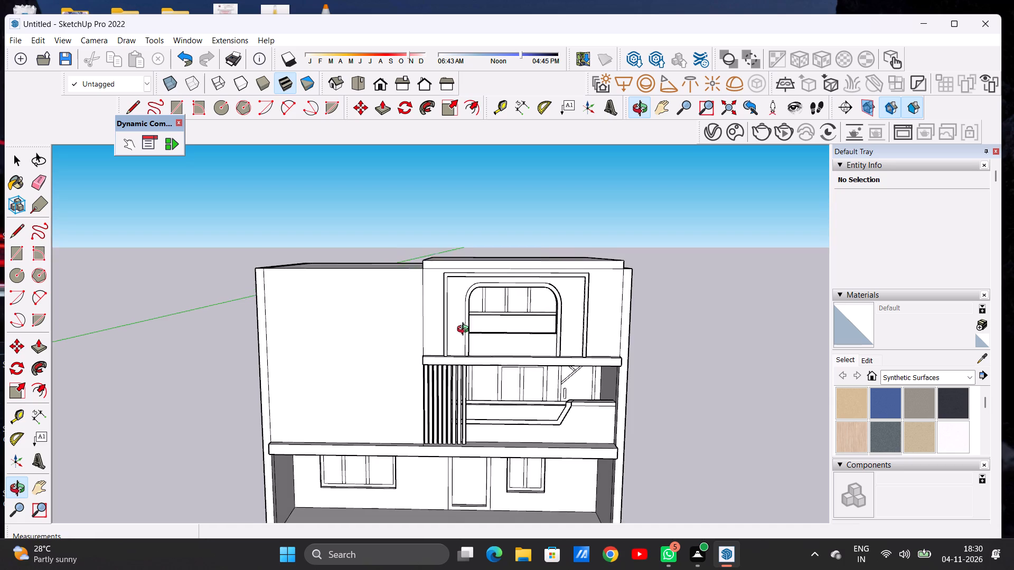
left_click_drag(465, 330, 464, 331)
scroll(458, 348, "down", 7)
left_click_drag(488, 402, 485, 393)
scroll(569, 322, "up", 14)
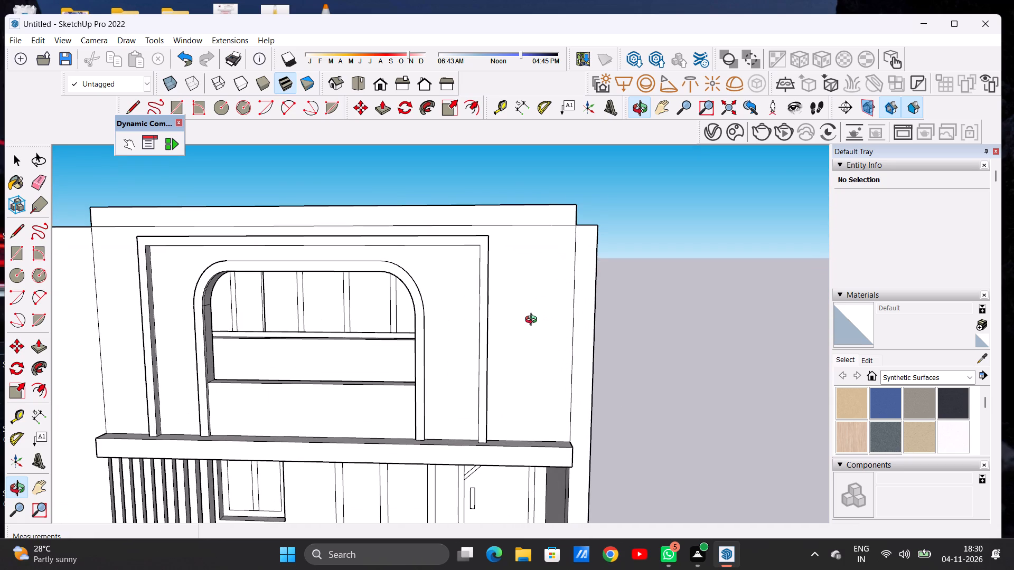
scroll(532, 308, "down", 5)
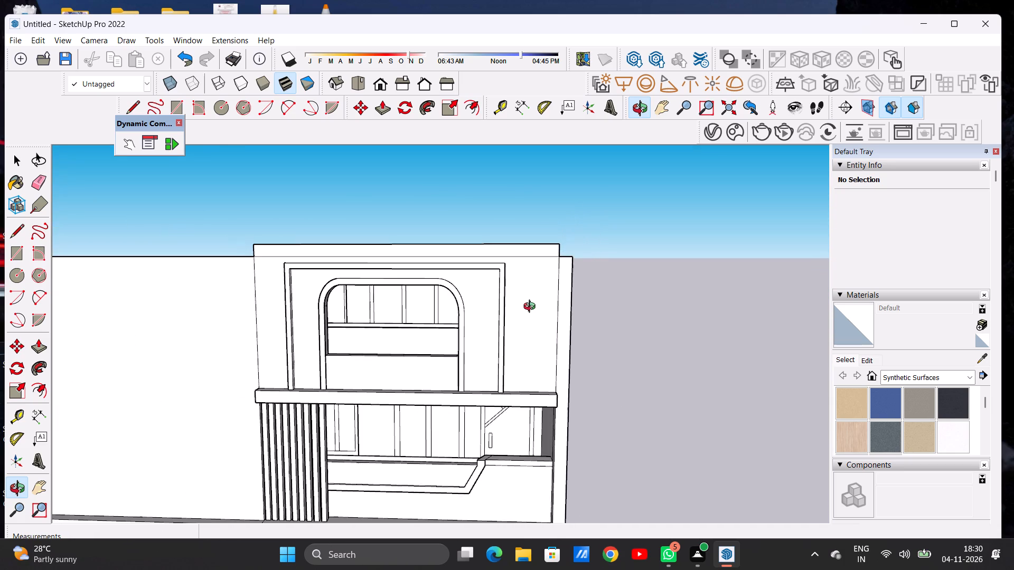
left_click_drag(526, 312, 518, 326)
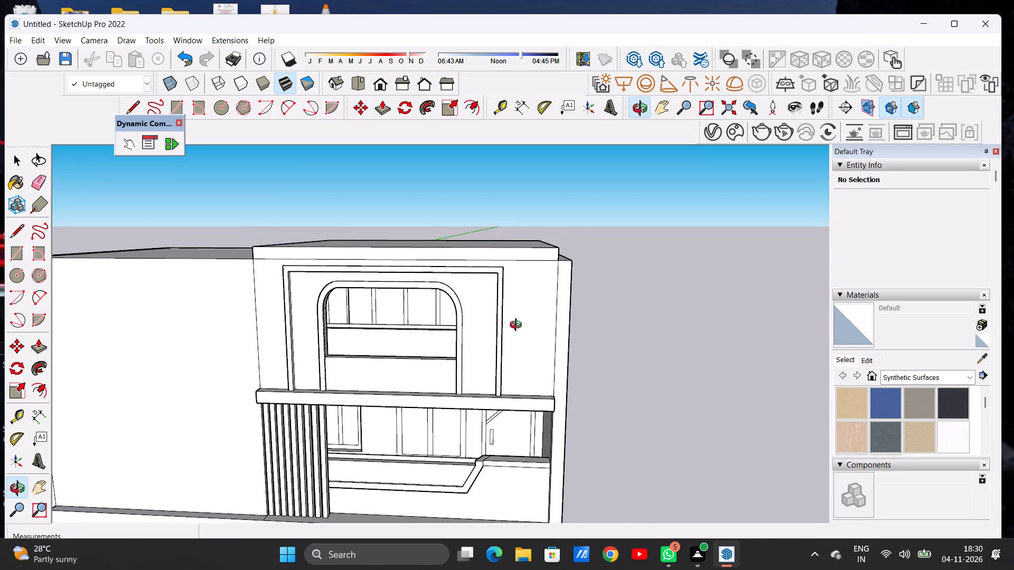
left_click_drag(518, 326, 534, 316)
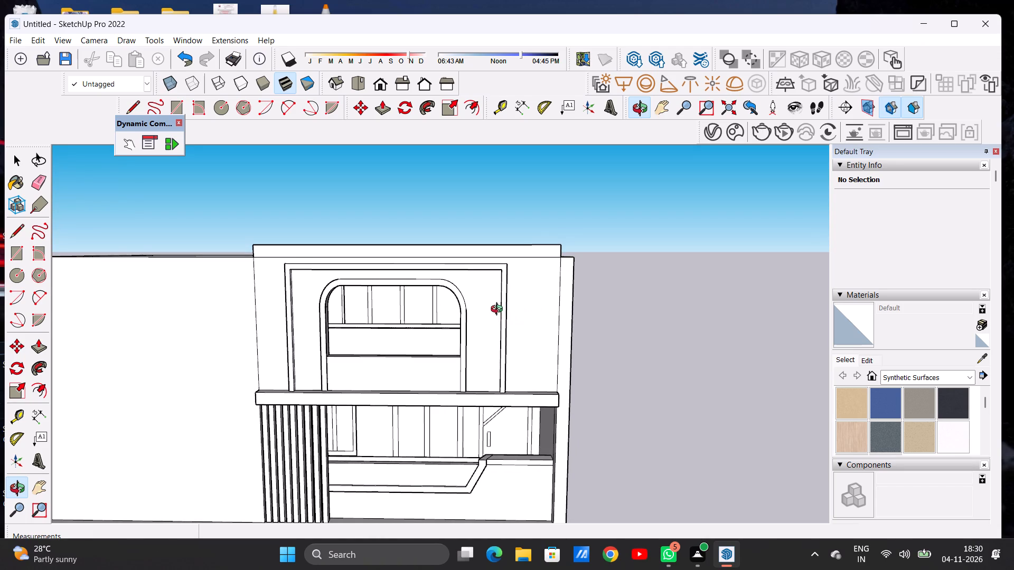
scroll(497, 308, "down", 1)
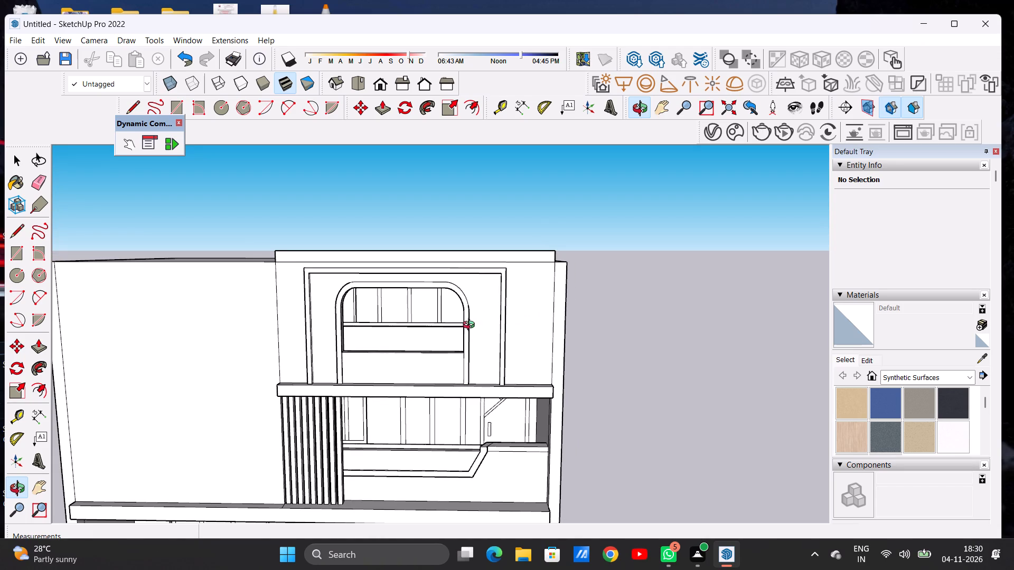
scroll(418, 344, "down", 7)
scroll(494, 353, "down", 1)
scroll(494, 353, "up", 1)
scroll(494, 353, "down", 1)
scroll(494, 353, "up", 4)
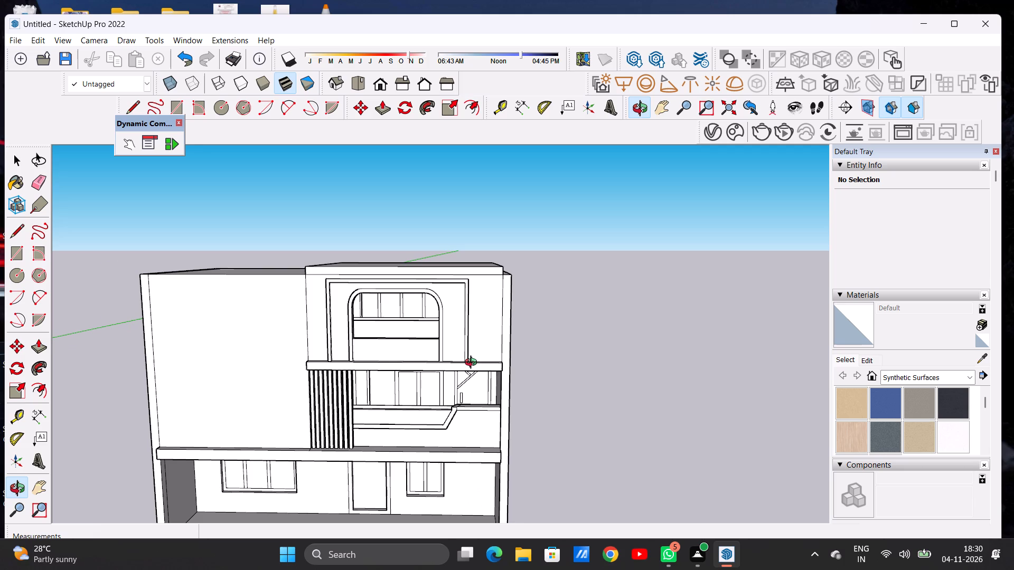
scroll(473, 364, "up", 1)
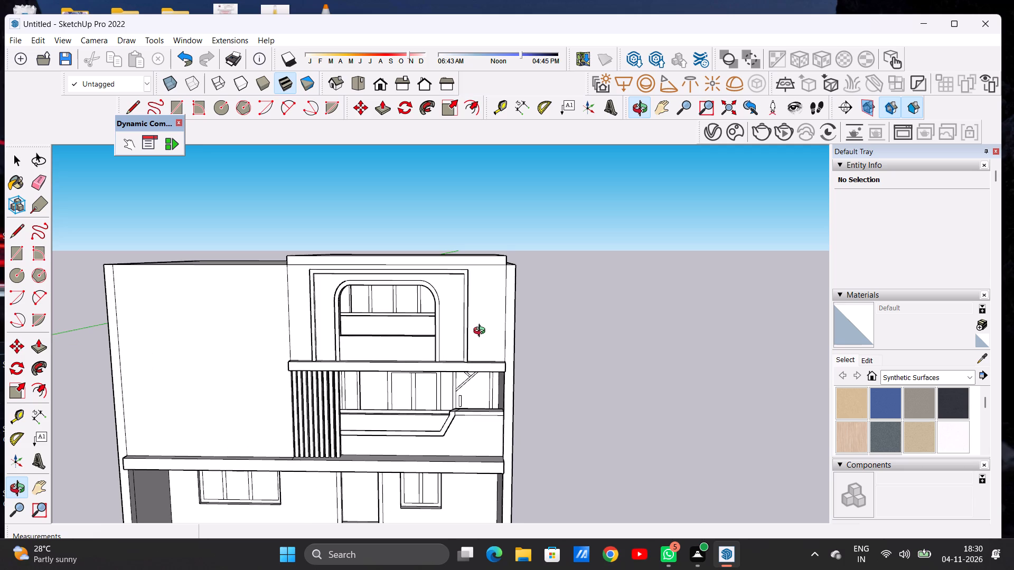
Examine the whole house from the front and from above, checking the roof slab against the surrounding walls.
scroll(467, 330, "down", 4)
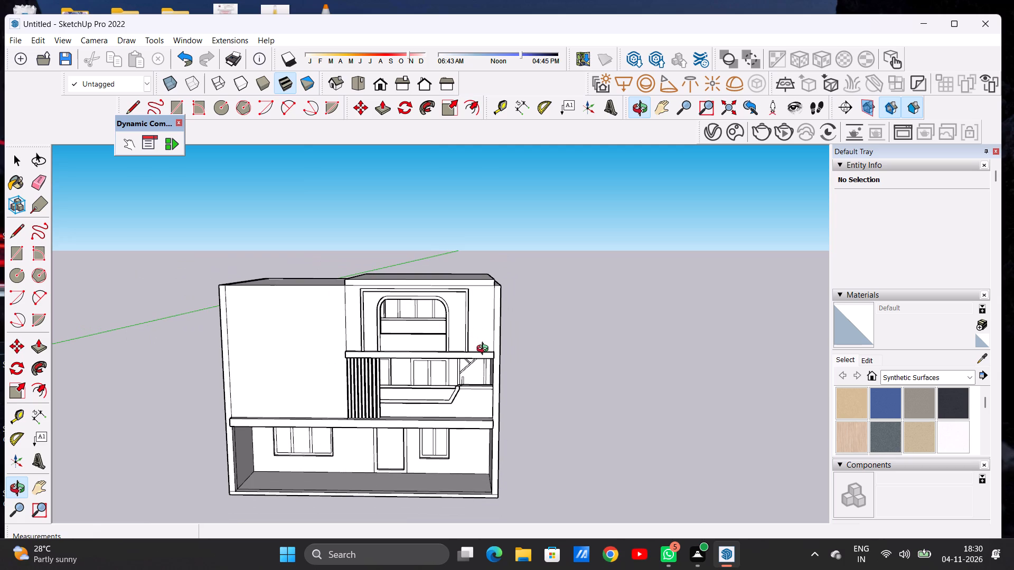
scroll(485, 350, "up", 6)
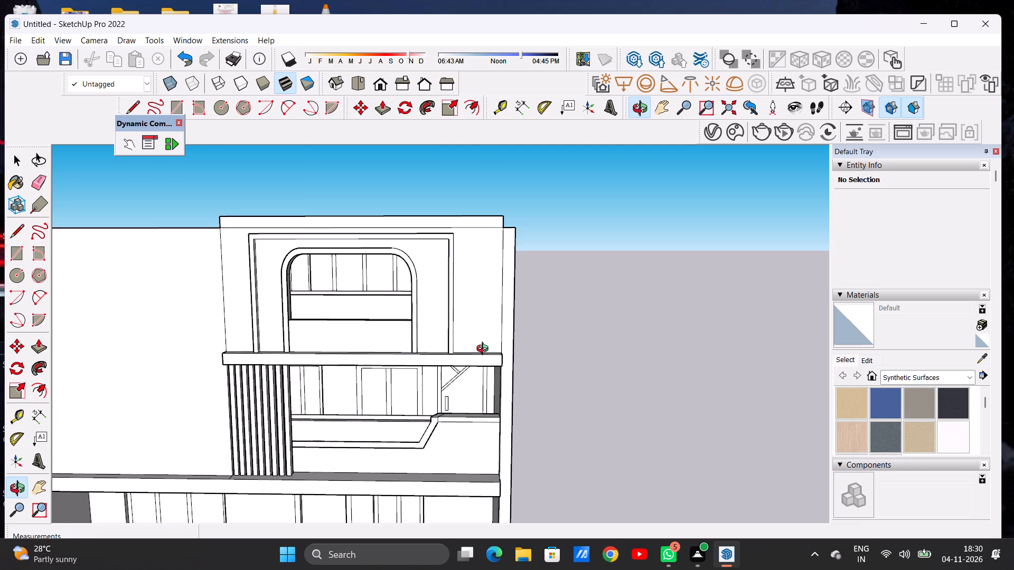
scroll(485, 350, "down", 3)
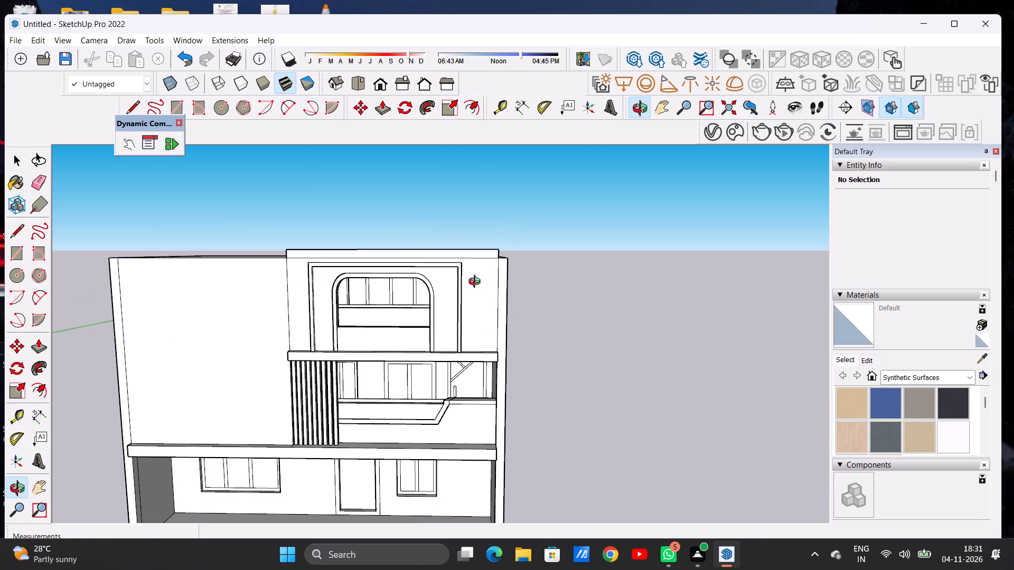
left_click_drag(486, 257, 484, 358)
scroll(609, 330, "down", 4)
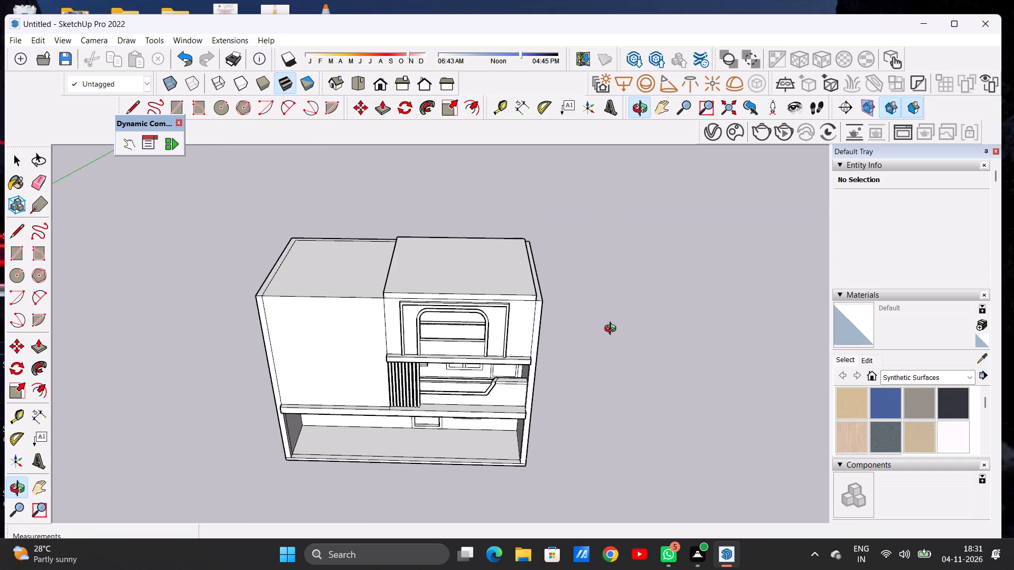
scroll(613, 330, "down", 1)
left_click_drag(406, 365, 426, 263)
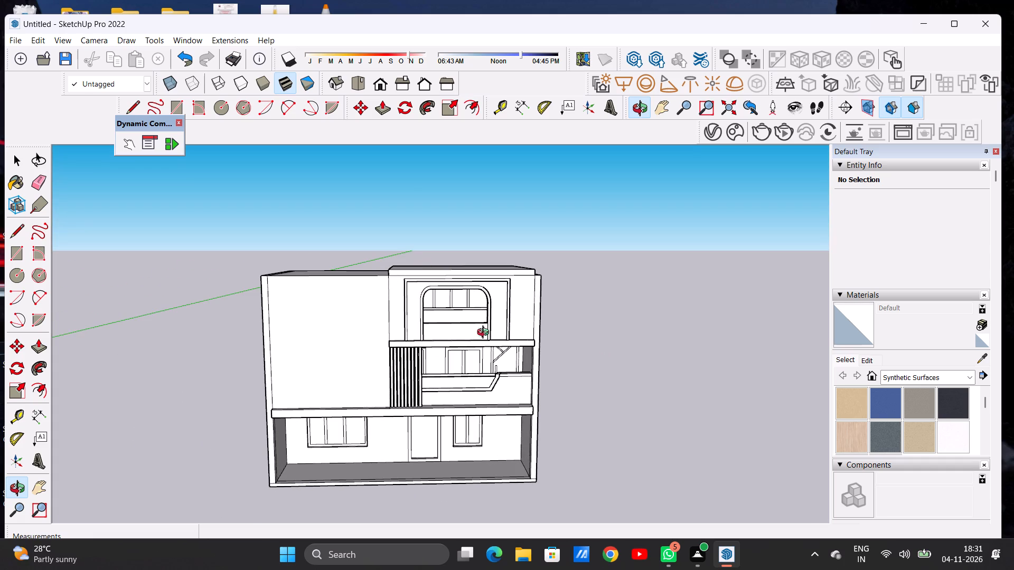
scroll(508, 340, "down", 7)
left_click_drag(399, 351, 420, 343)
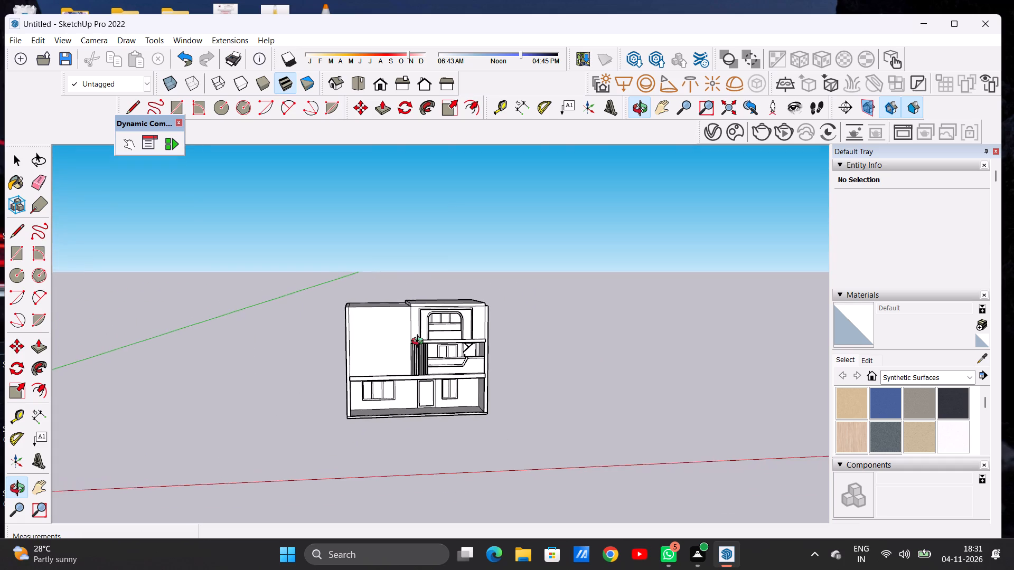
left_click_drag(420, 343, 382, 358)
scroll(529, 368, "down", 7)
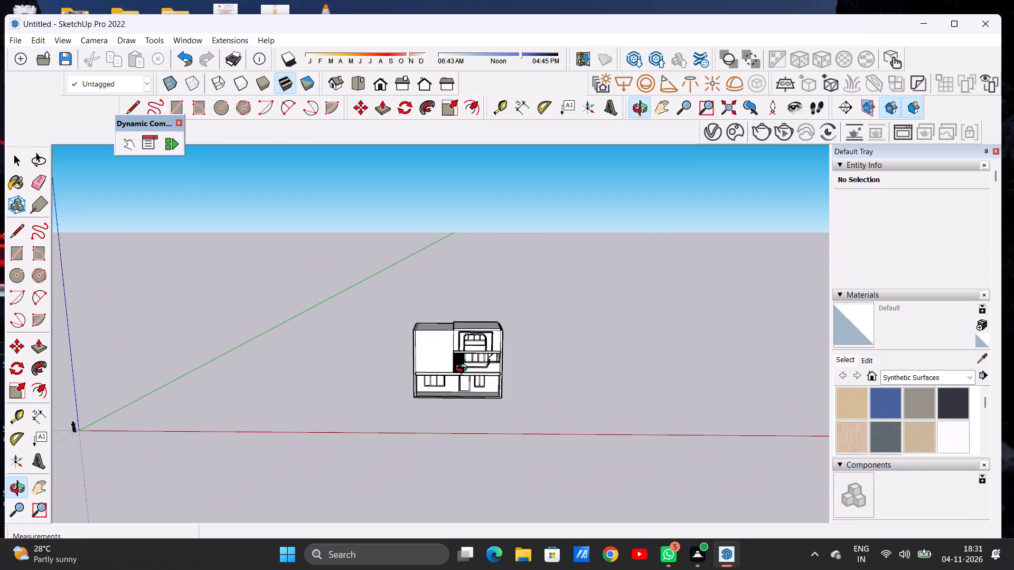
scroll(464, 369, "up", 5)
scroll(445, 330, "up", 1)
scroll(445, 330, "down", 1)
scroll(445, 330, "up", 4)
scroll(445, 330, "down", 1)
scroll(445, 330, "up", 1)
scroll(375, 378, "down", 6)
scroll(496, 319, "down", 1)
scroll(496, 319, "up", 1)
scroll(496, 319, "down", 1)
scroll(496, 319, "up", 2)
scroll(496, 319, "down", 1)
scroll(496, 319, "up", 1)
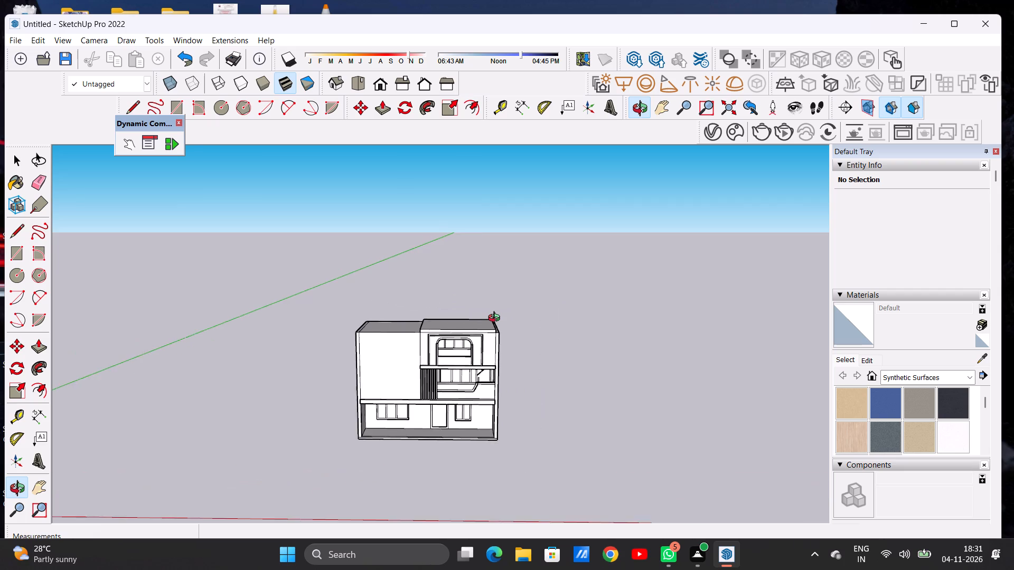
scroll(492, 326, "down", 1)
scroll(492, 326, "up", 5)
scroll(492, 334, "down", 1)
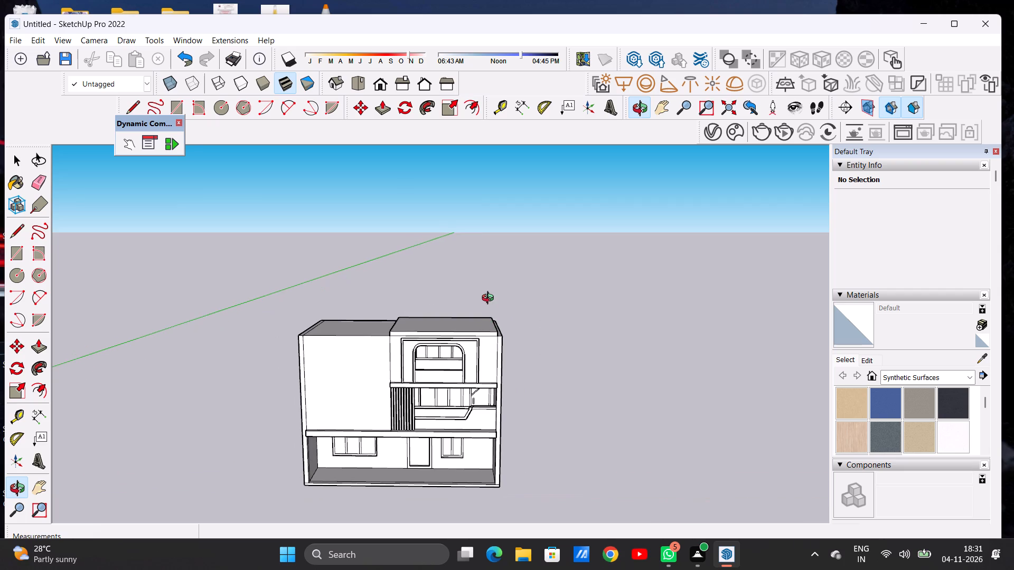
Push/Pull the top face of the side and rear perimeter wall up about 10' 1 1/4" around the roof.
left_click_drag(478, 326, 476, 332)
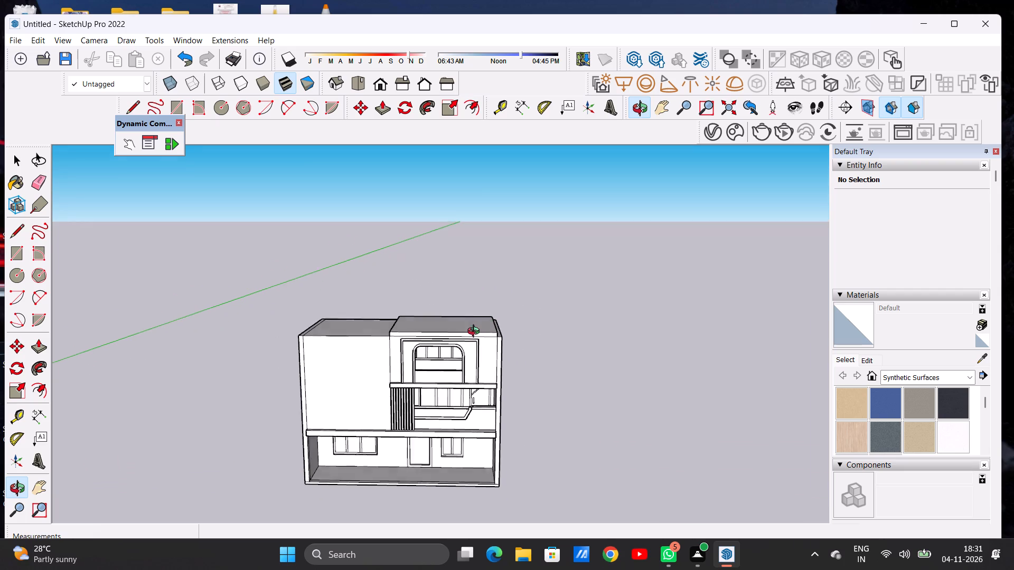
left_click_drag(476, 332, 476, 395)
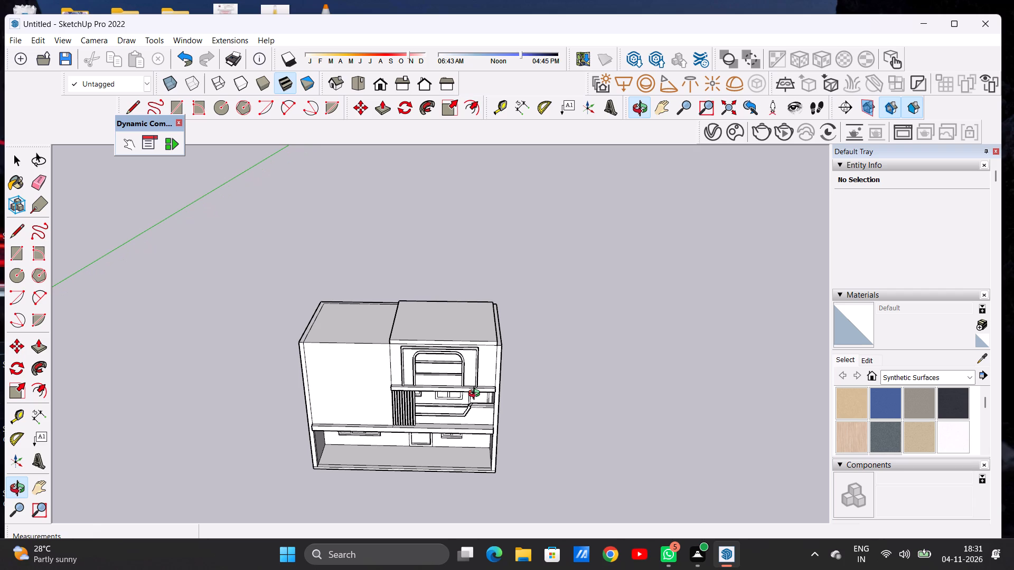
scroll(500, 350, "up", 8)
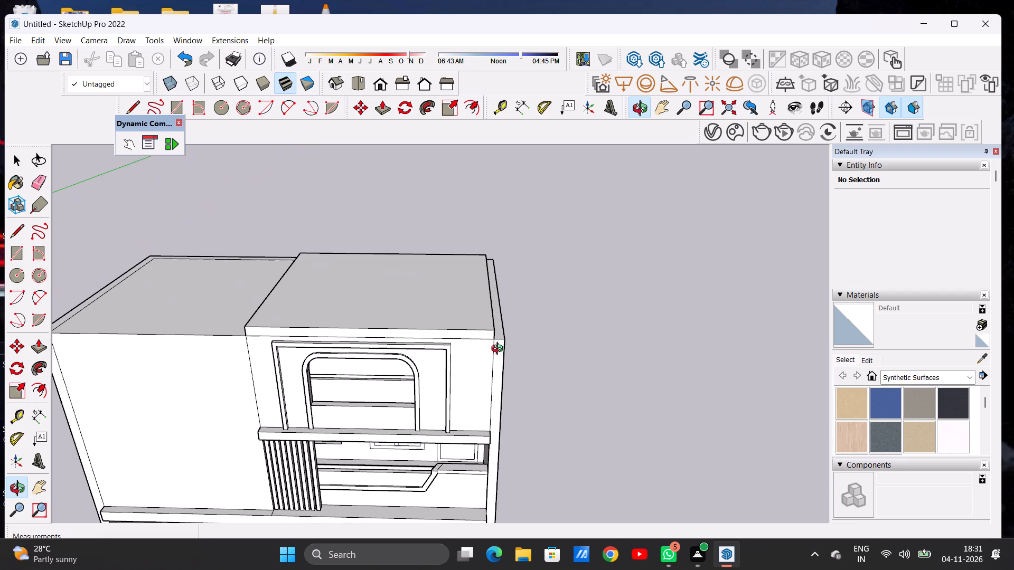
key("p")
left_click(498, 330)
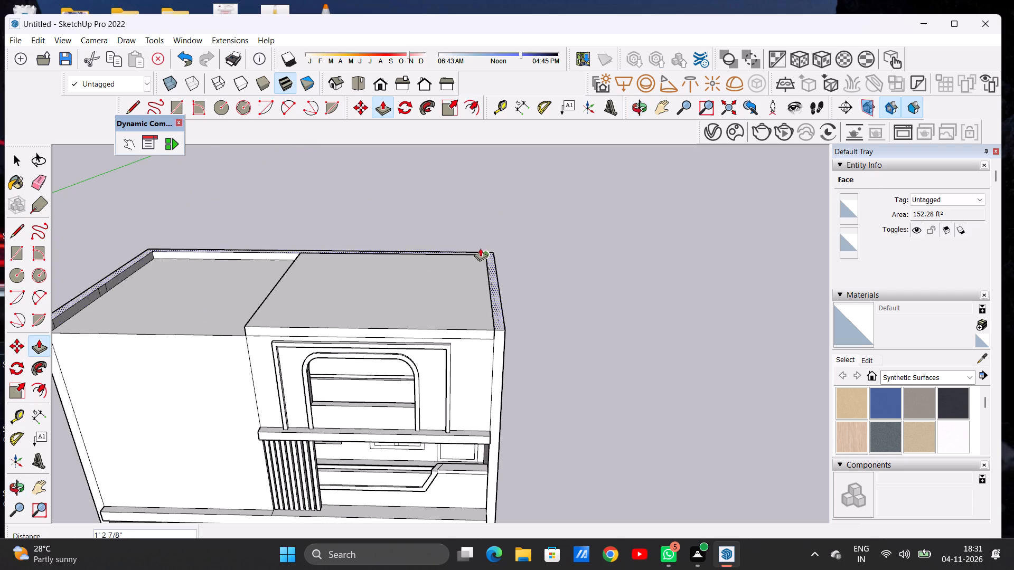
scroll(480, 249, "down", 4)
scroll(478, 258, "up", 1)
scroll(478, 259, "down", 4)
scroll(487, 237, "up", 3)
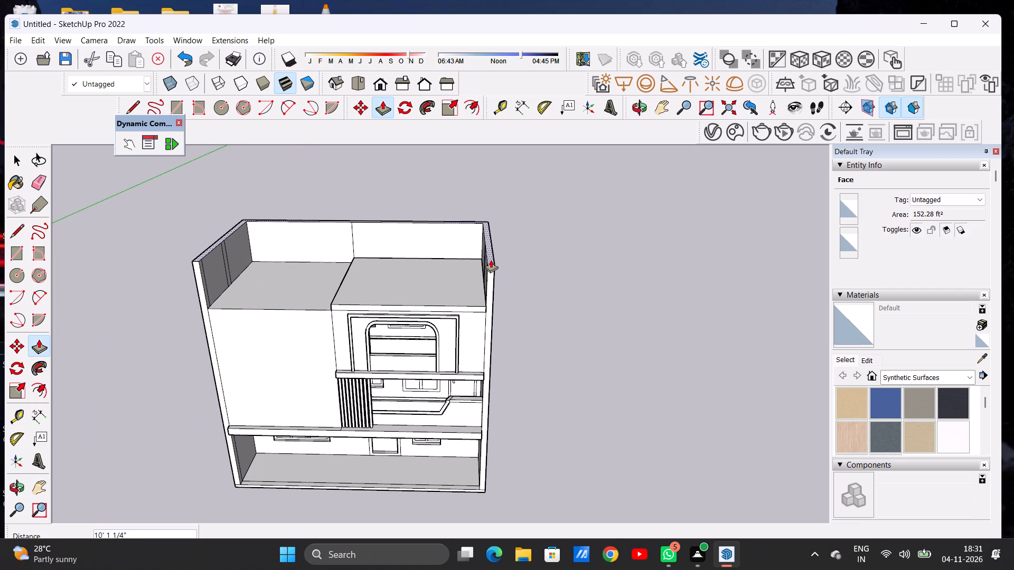
left_click(491, 260)
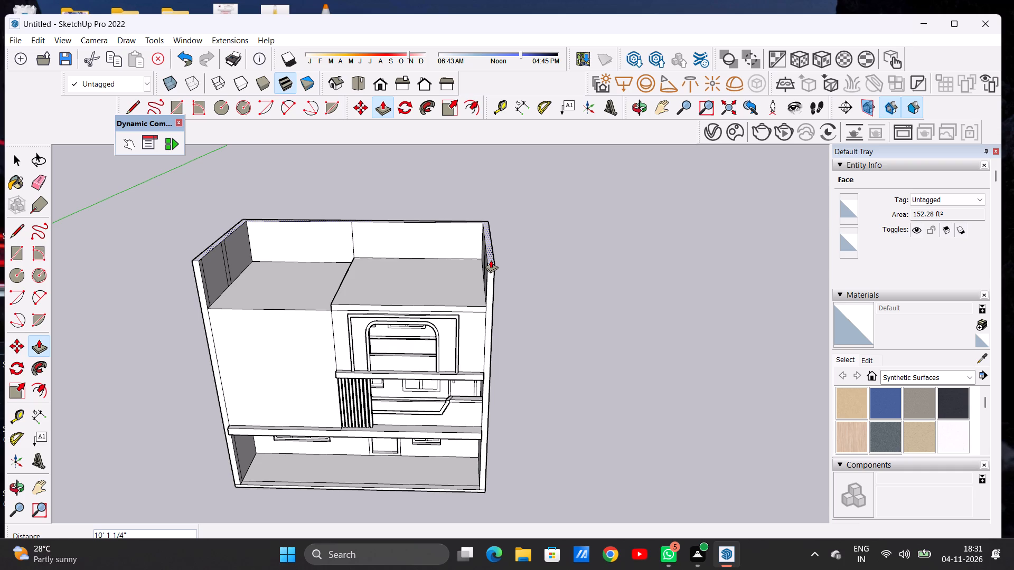
key("space")
Examine the raised perimeter walls and the roof slab's front edge above the arched opening.
type("O")
scroll(463, 355, "down", 8)
left_click_drag(470, 356, 474, 261)
scroll(399, 328, "up", 1)
scroll(399, 328, "down", 1)
scroll(399, 328, "up", 13)
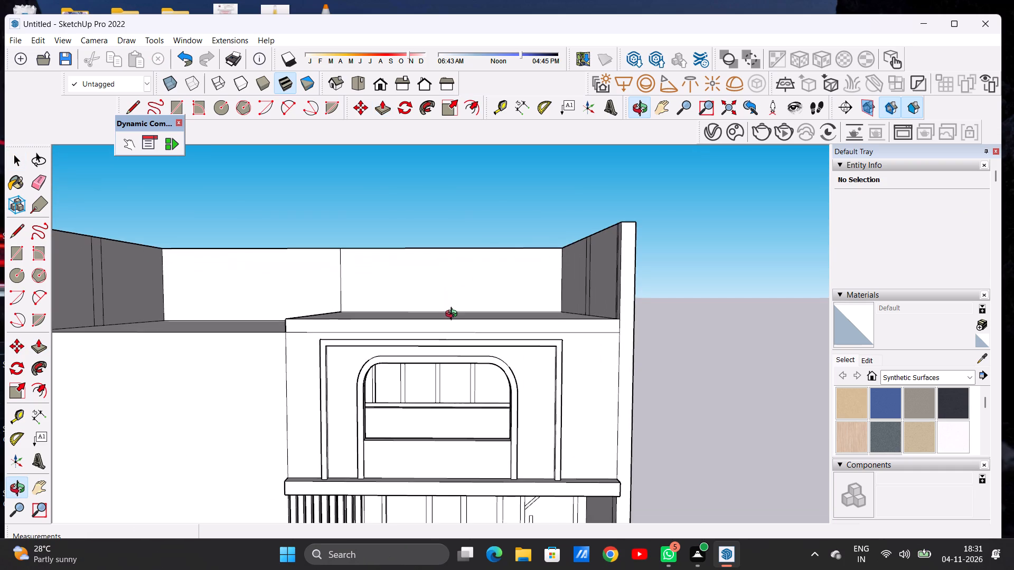
left_click_drag(473, 308, 457, 357)
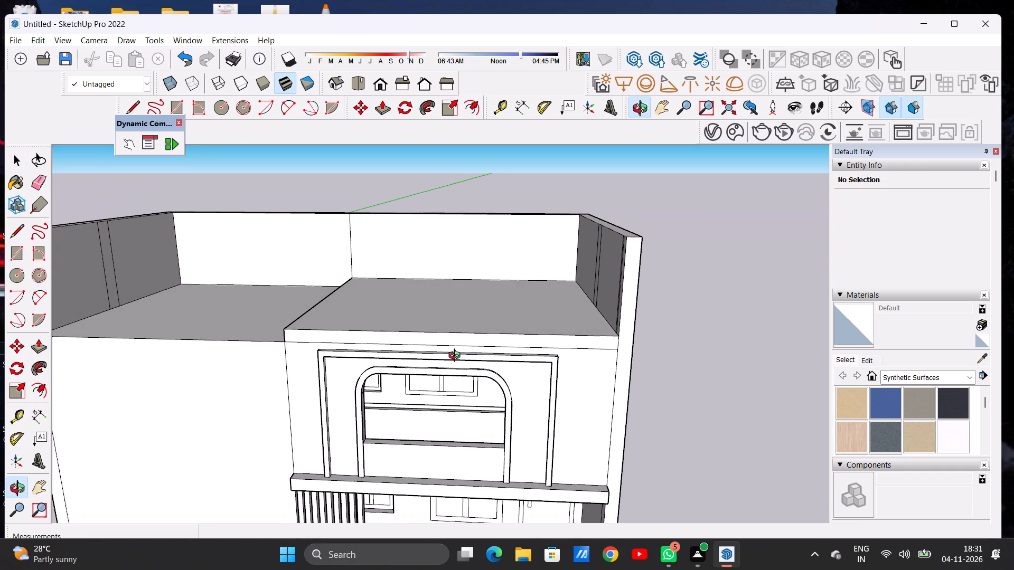
left_click_drag(457, 357, 458, 354)
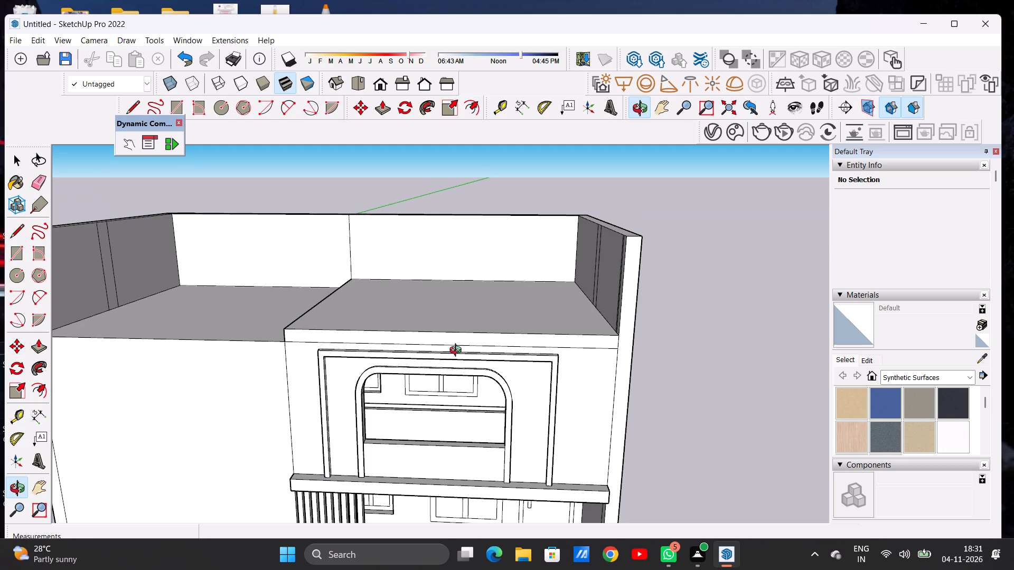
scroll(467, 350, "up", 8)
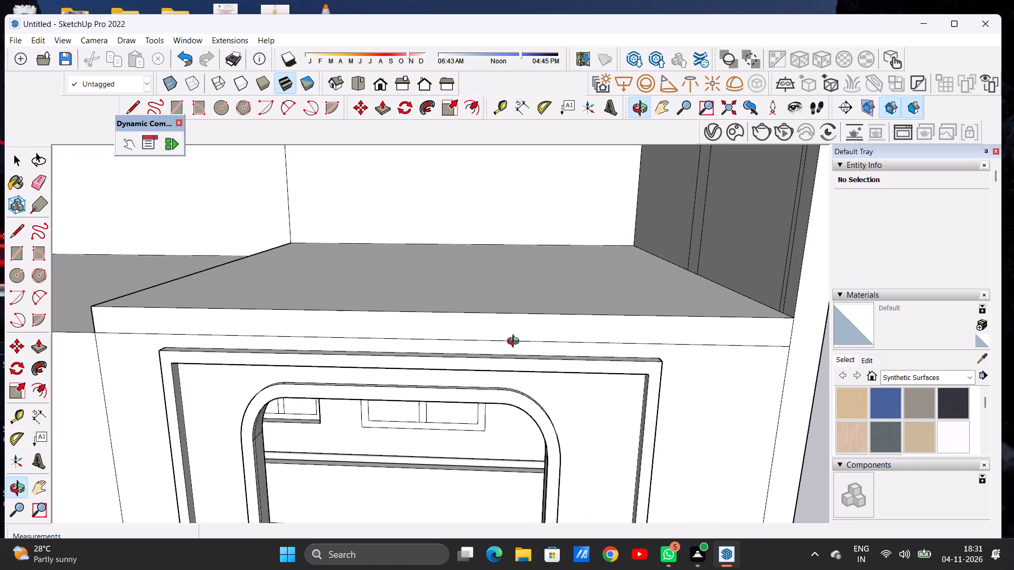
scroll(556, 334, "down", 4)
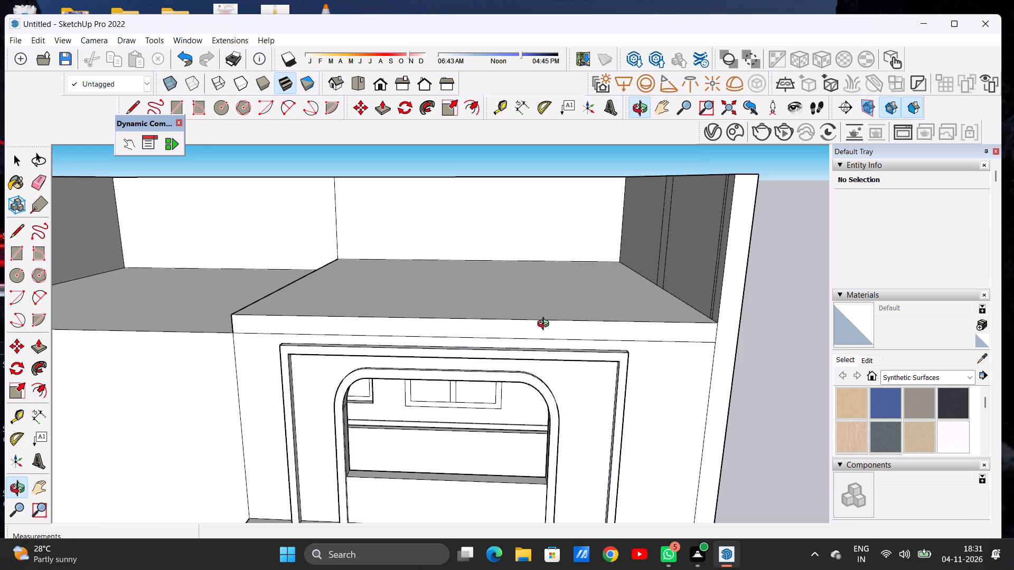
scroll(546, 320, "down", 5)
scroll(617, 334, "up", 3)
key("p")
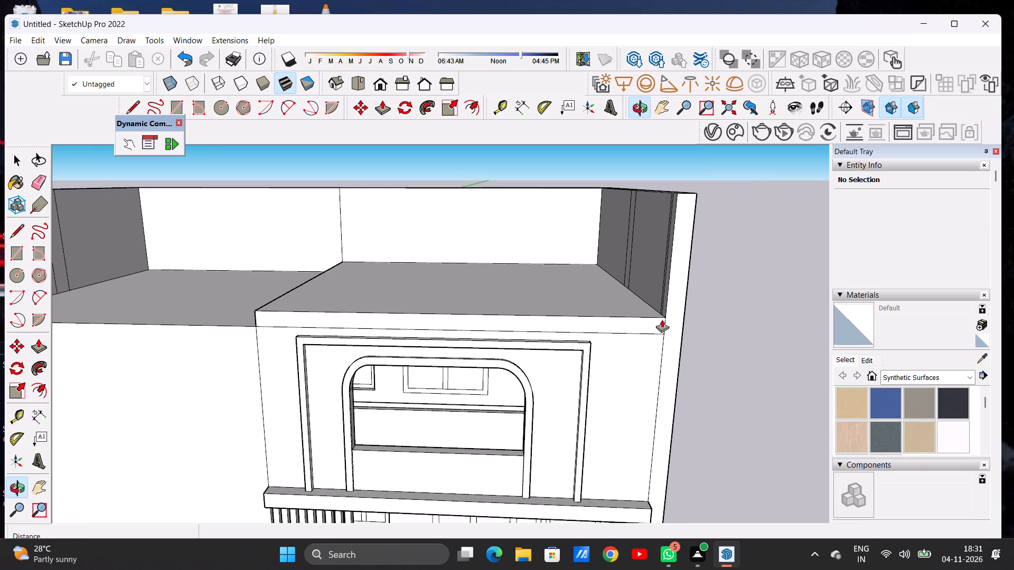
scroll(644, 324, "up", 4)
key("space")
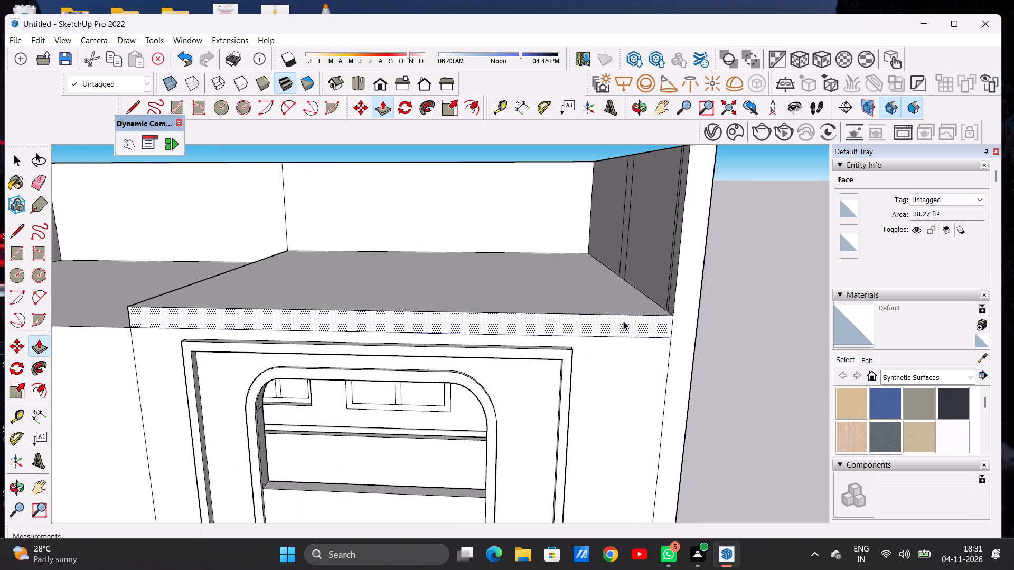
Draw a vertical line about 1' 8 5/8" long from the opening frame's upper right corner to the roof slab's top edge.
scroll(577, 325, "down", 1)
key("l")
scroll(576, 347, "up", 5)
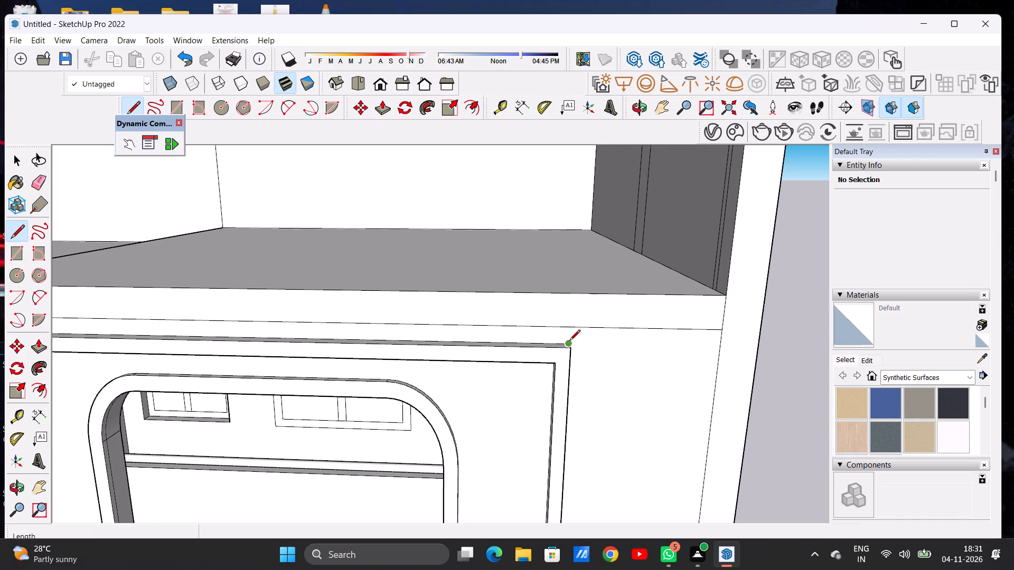
left_click(568, 340)
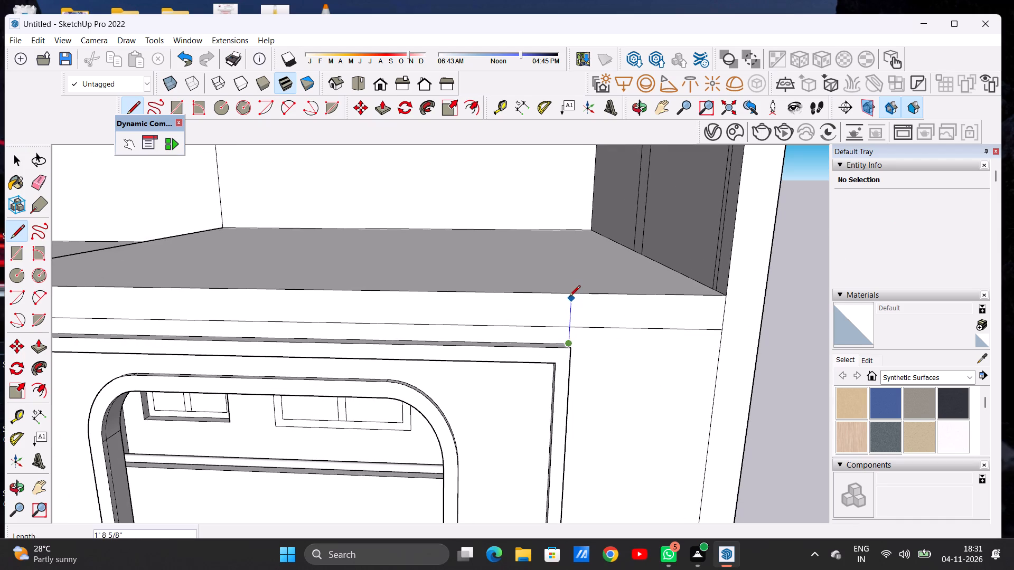
left_click(569, 296)
key("space")
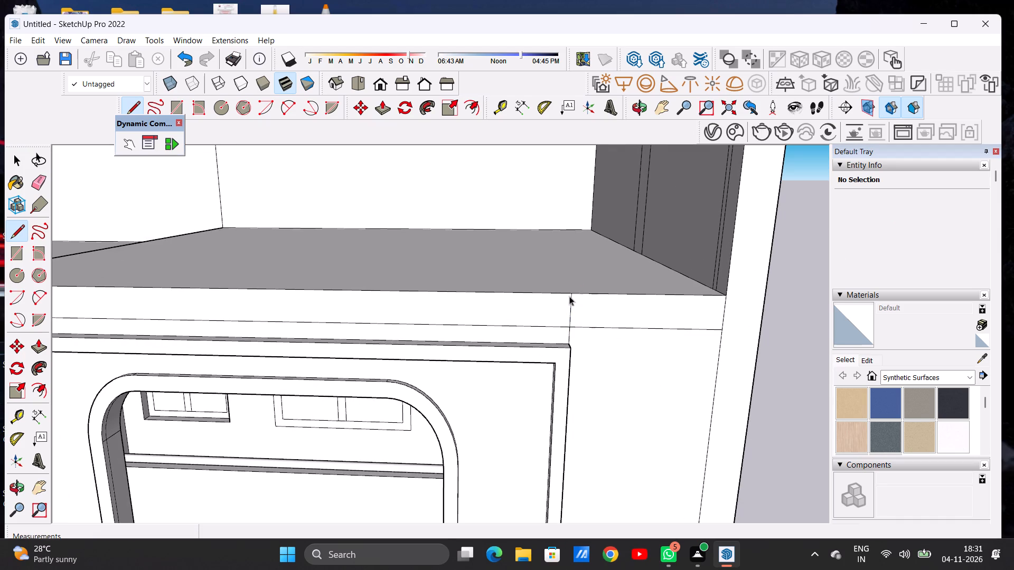
Examine the area around the frame's upper right corner and the roof slab's front edge.
scroll(534, 337, "down", 7)
scroll(532, 301, "up", 1)
scroll(532, 301, "down", 5)
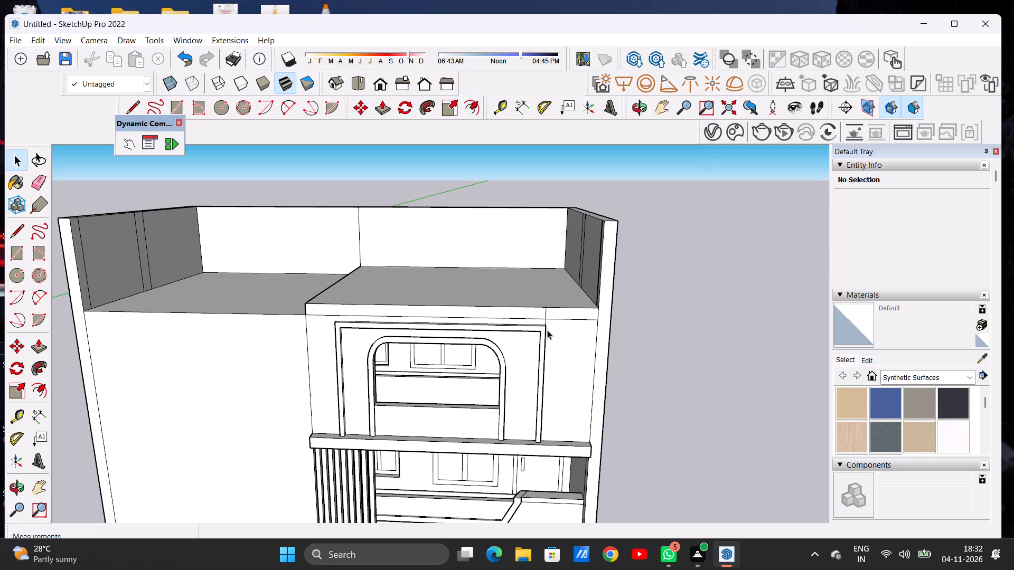
scroll(544, 324, "up", 7)
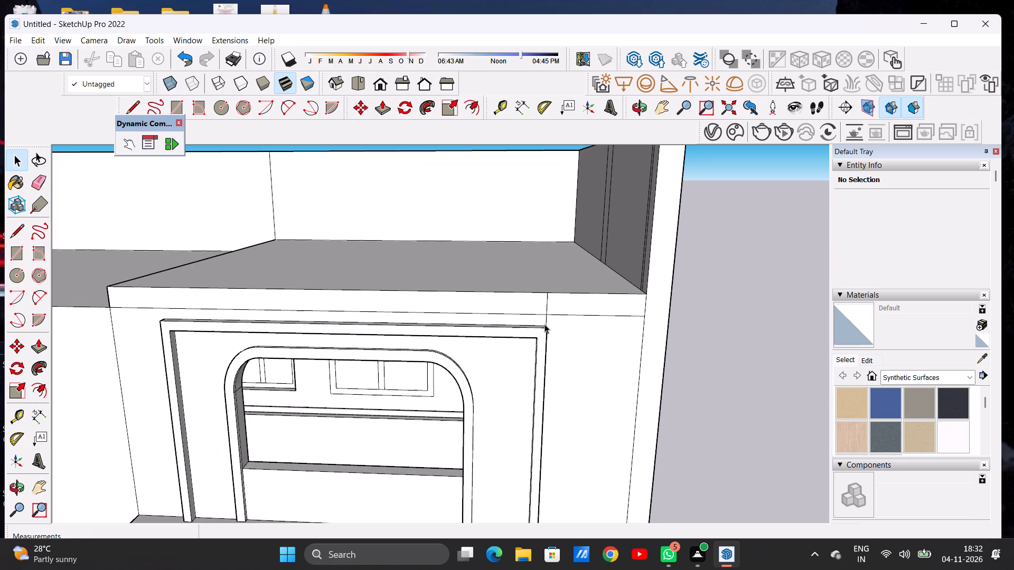
scroll(544, 324, "up", 2)
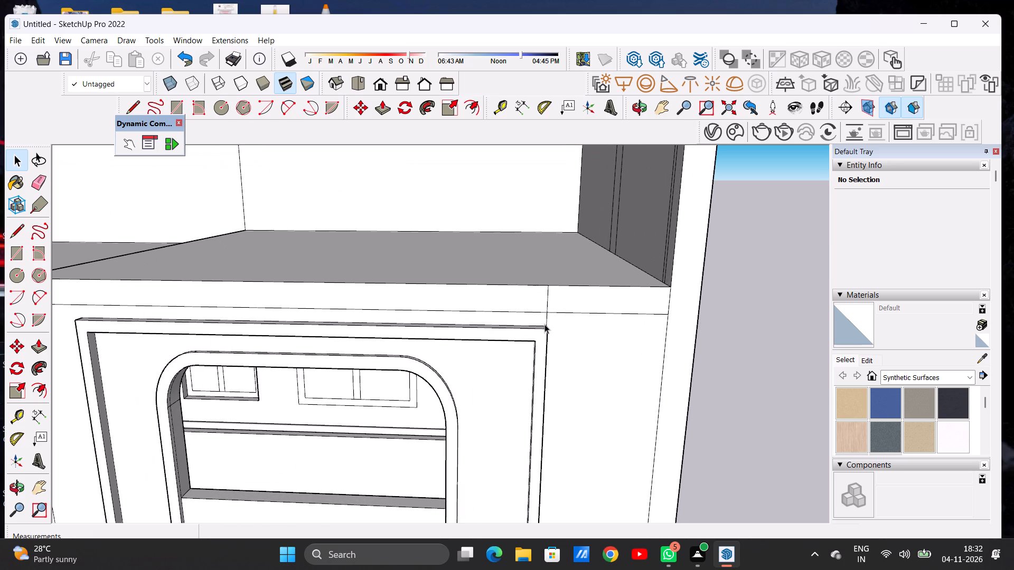
scroll(536, 309, "down", 6)
scroll(538, 300, "up", 1)
scroll(538, 300, "down", 3)
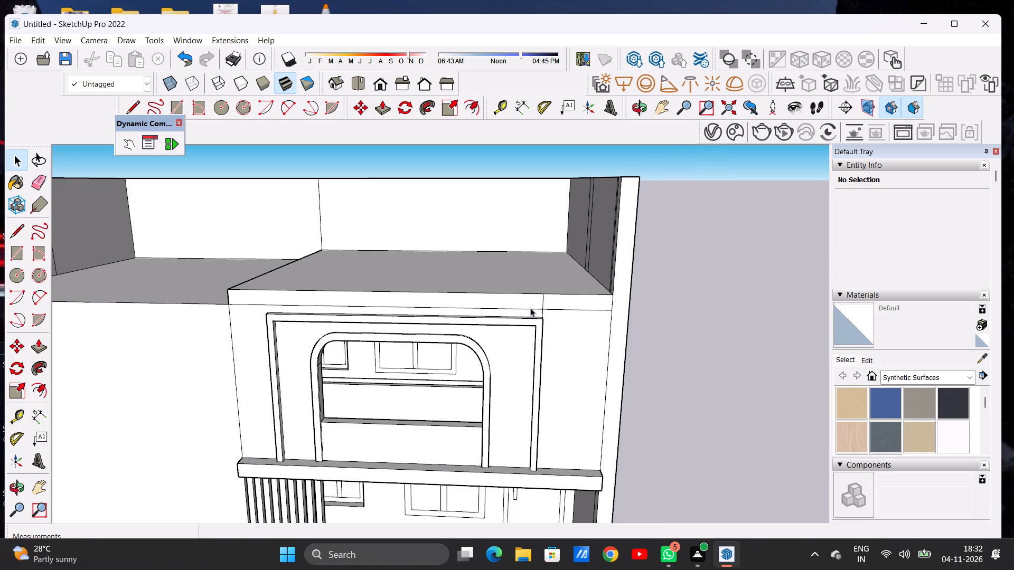
Draw a horizontal line about 3' 3 9/16" long from the frame's upper left corner to the front wall's left vertical edge.
scroll(560, 302, "down", 3)
scroll(340, 327, "down", 1)
scroll(337, 328, "up", 5)
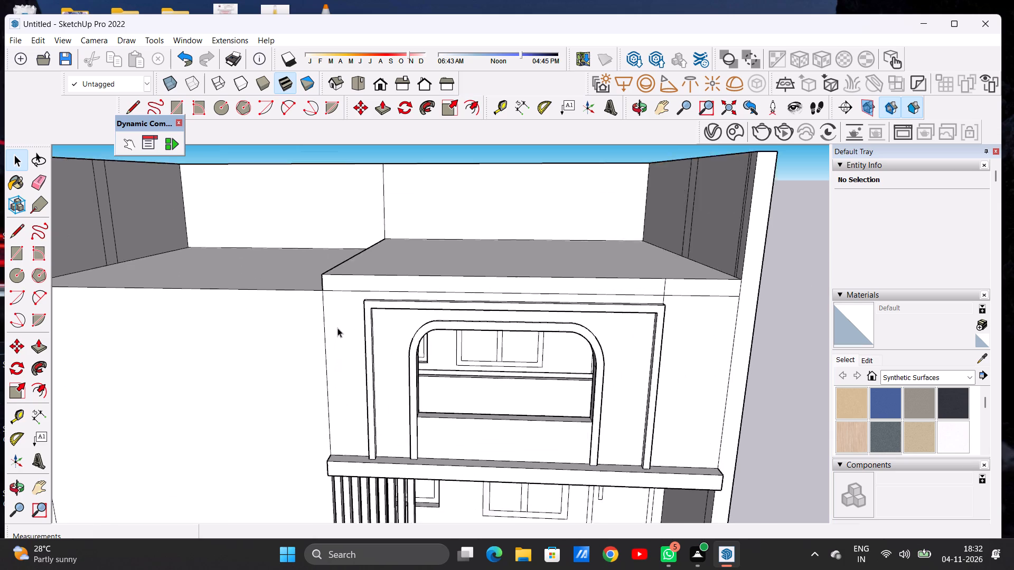
scroll(337, 328, "up", 1)
key("o")
left_click_drag(336, 317, 471, 343)
scroll(415, 327, "up", 3)
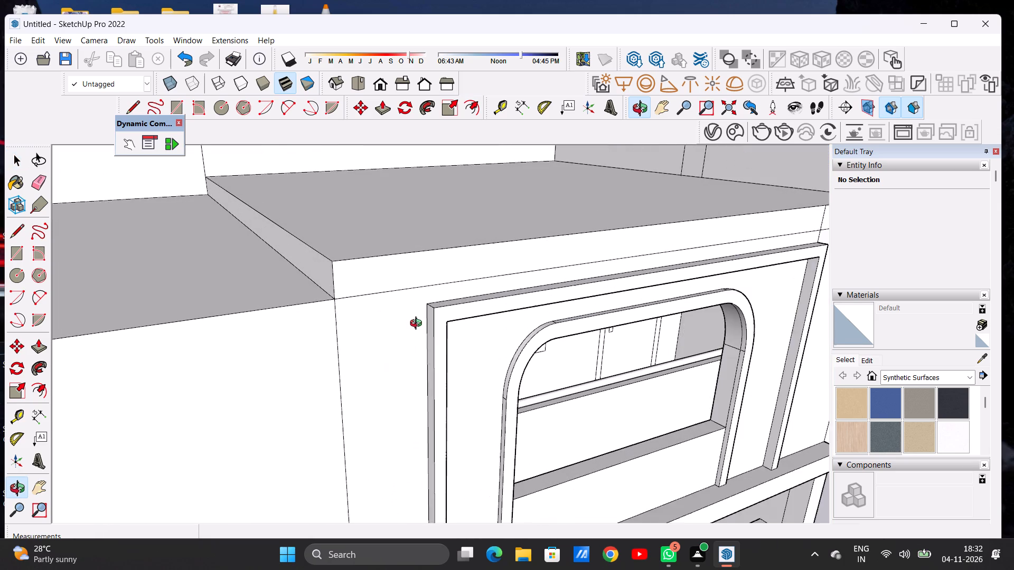
scroll(418, 325, "up", 5)
key("l")
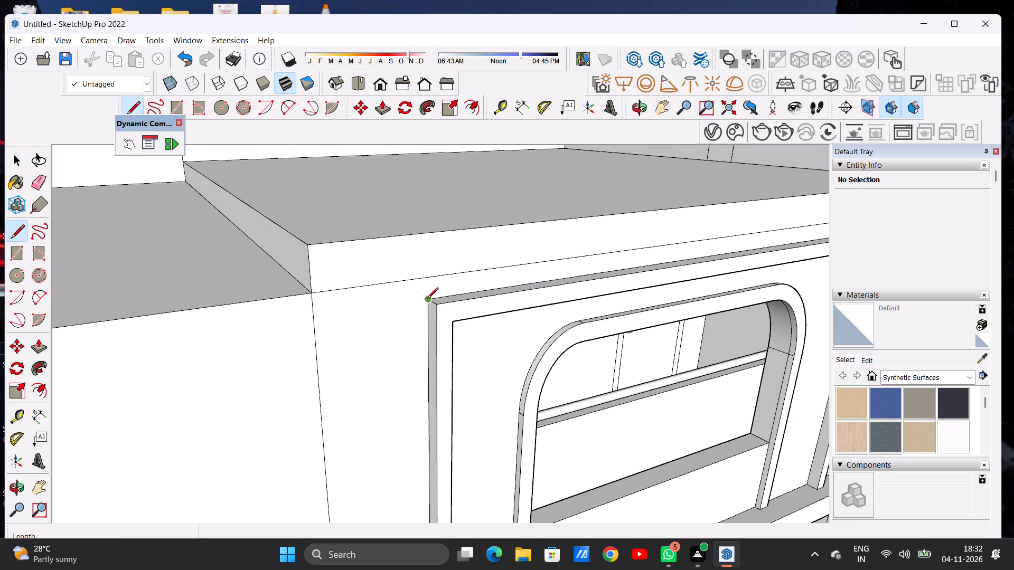
left_click(427, 299)
left_click(316, 322)
Review the front elevation around the framed arched opening, roof slab and raised perimeter walls.
key("o")
scroll(380, 329, "down", 4)
scroll(381, 331, "up", 1)
scroll(381, 331, "down", 11)
left_click_drag(463, 322, 334, 317)
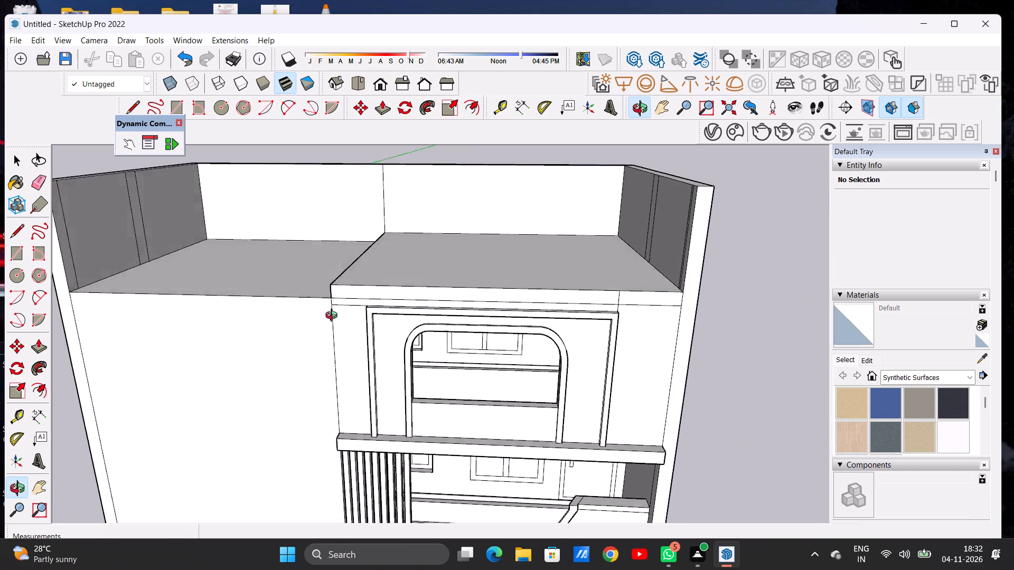
left_click_drag(334, 317, 342, 301)
scroll(559, 322, "down", 4)
scroll(562, 324, "up", 1)
scroll(564, 324, "down", 2)
left_click_drag(583, 324, 565, 299)
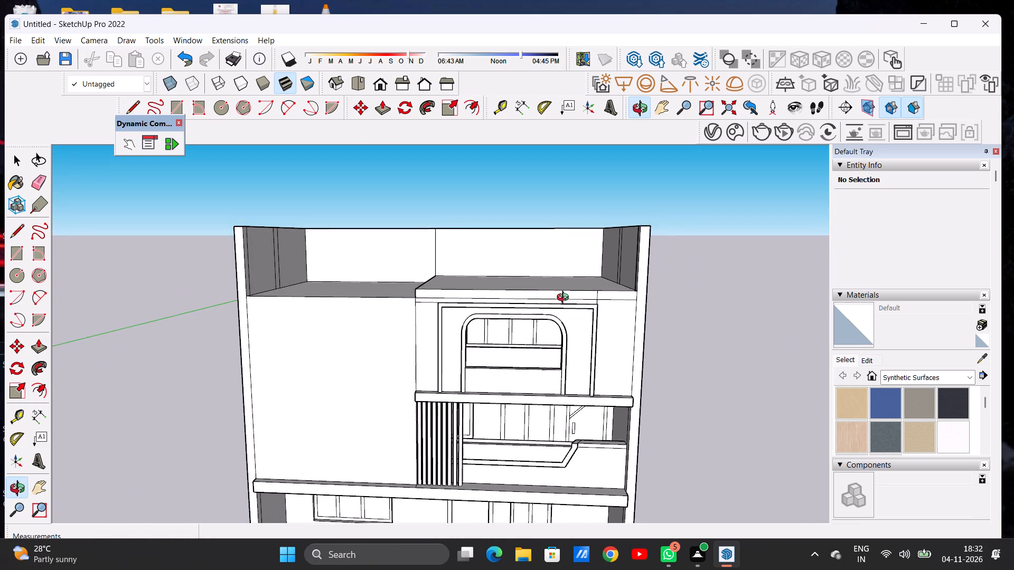
Draw a horizontal line along the roof slab's front edge from the vertical line above the frame to the slab's left edge.
left_click_drag(565, 299, 562, 307)
scroll(569, 299, "up", 11)
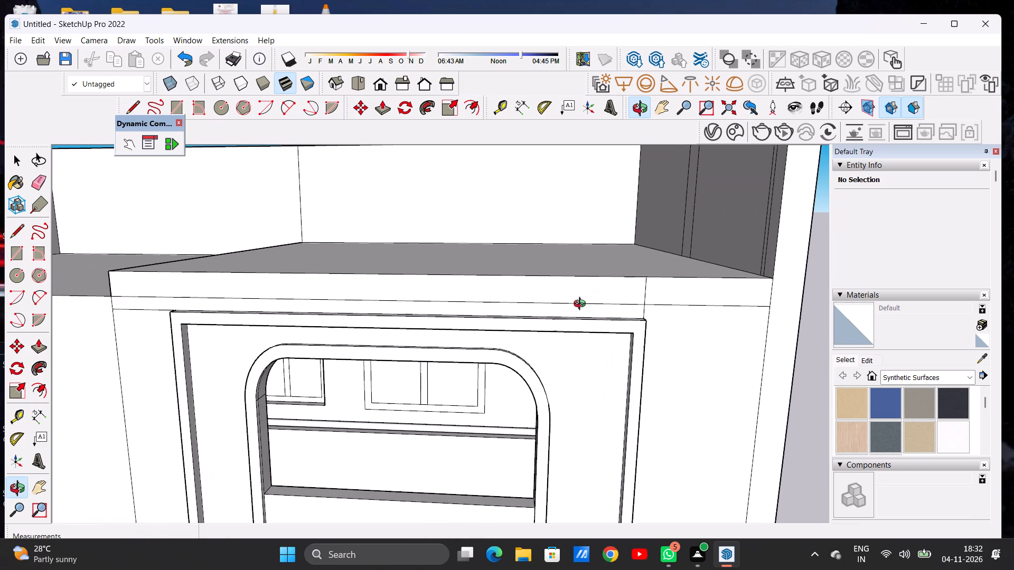
key("l")
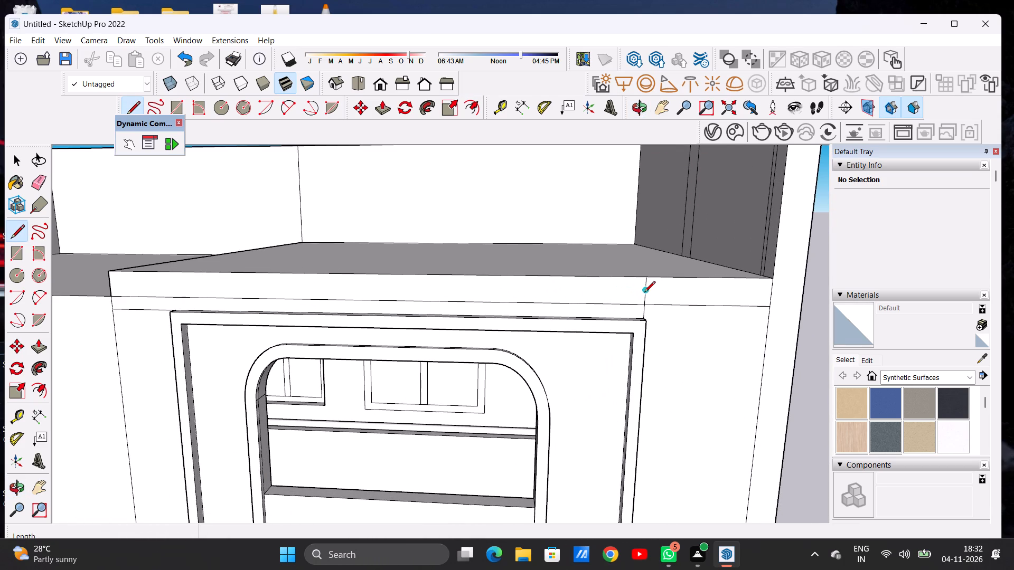
left_click(644, 293)
scroll(608, 293, "down", 4)
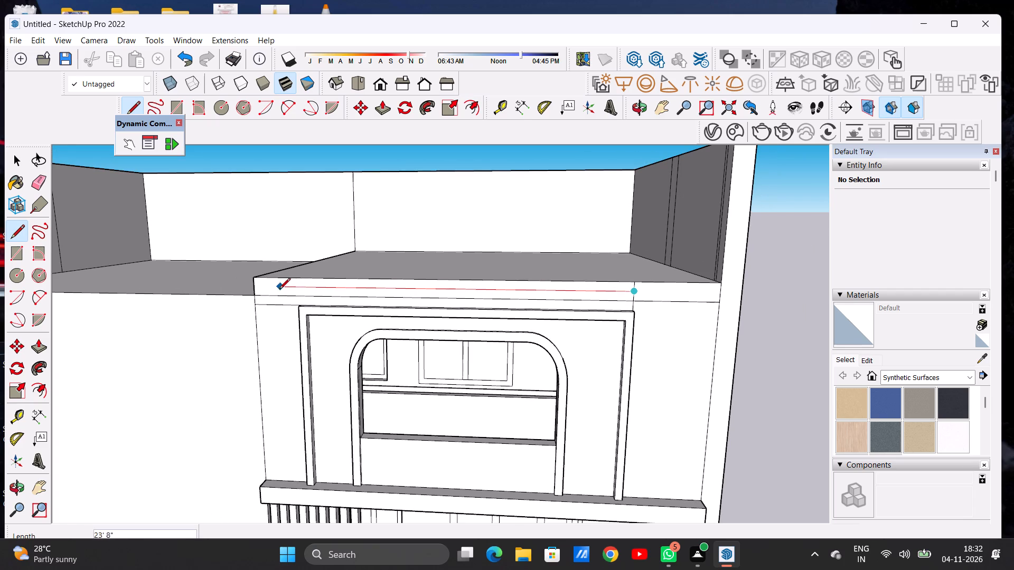
left_click(258, 288)
key("space")
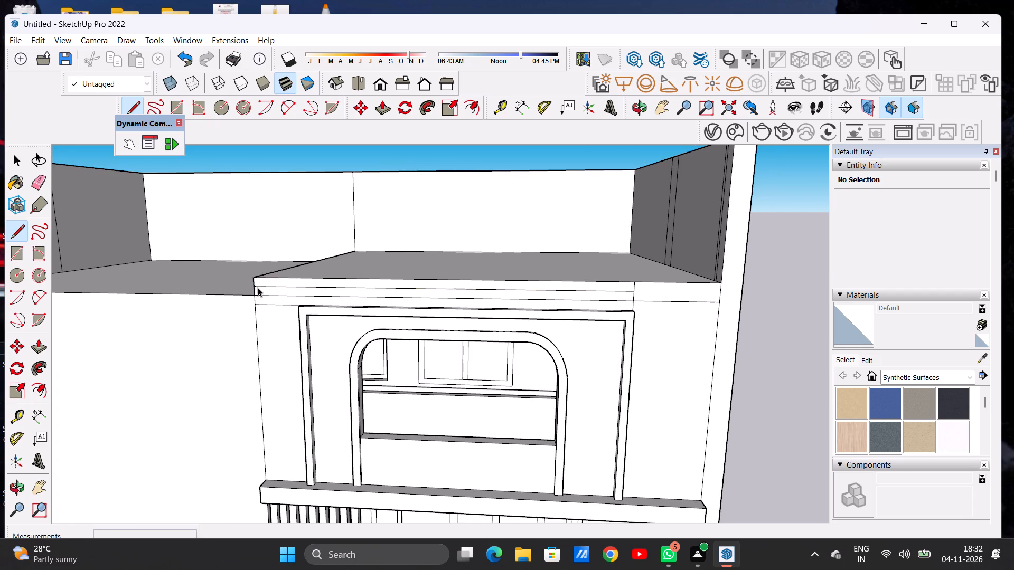
Examine the lines on the roof slab's front edge and the framed opening from the side and from above.
key("o")
scroll(379, 337, "down", 8)
left_click_drag(527, 327, 530, 294)
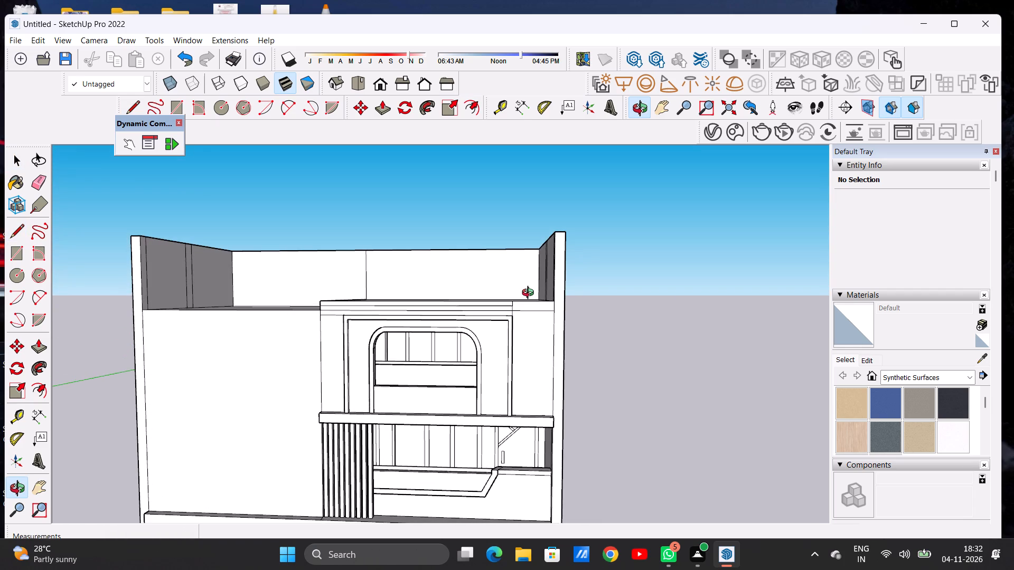
left_click_drag(530, 294, 531, 299)
scroll(473, 327, "down", 2)
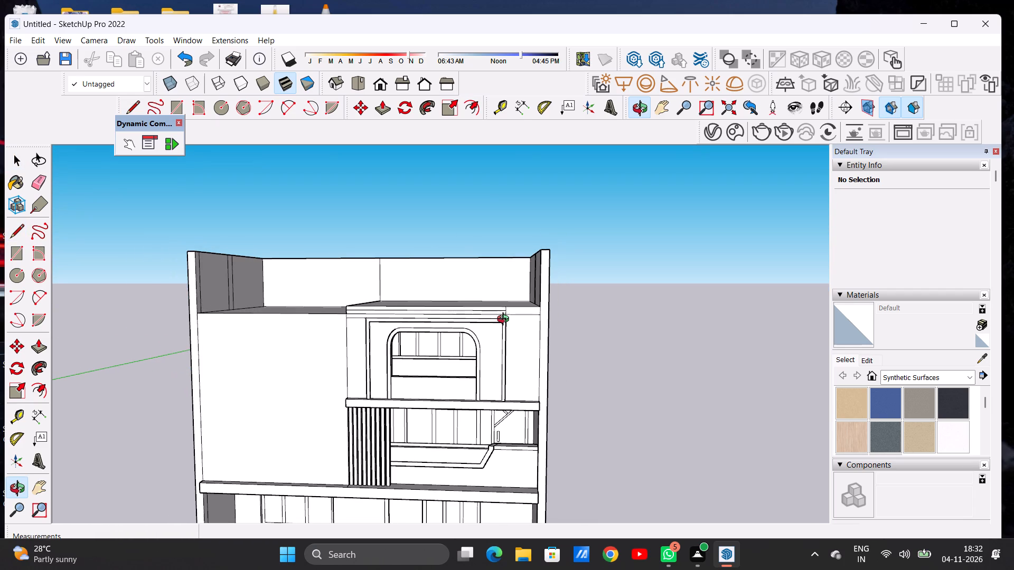
left_click_drag(493, 332, 364, 383)
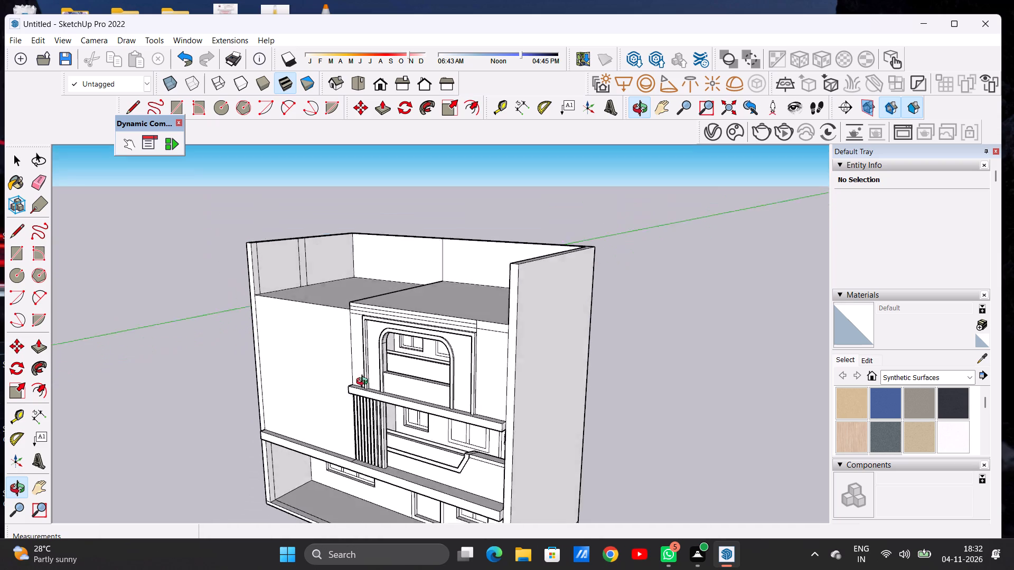
left_click_drag(364, 383, 342, 427)
scroll(459, 378, "up", 14)
left_click_drag(462, 322, 404, 331)
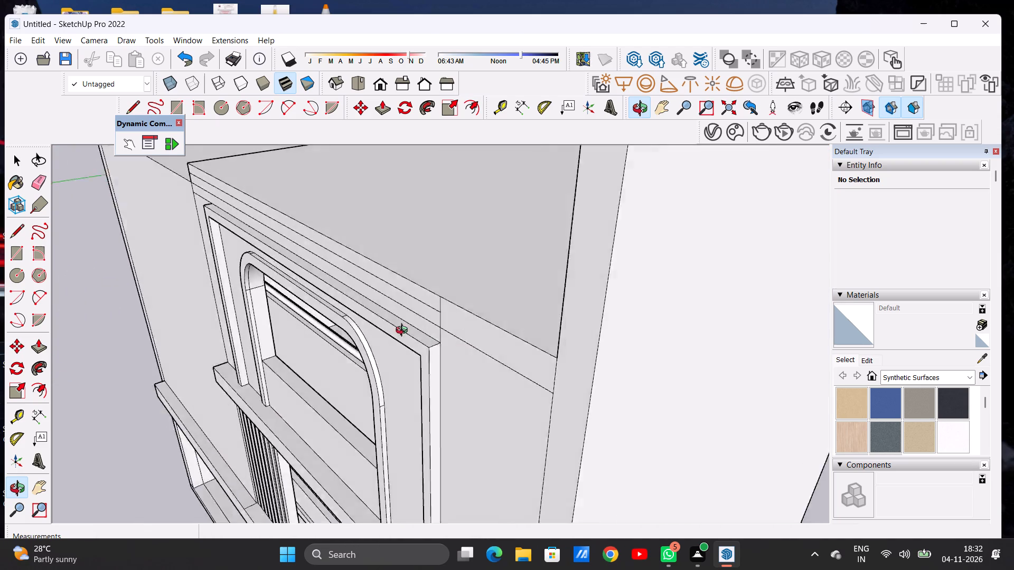
left_click_drag(404, 331, 539, 264)
Erase the horizontal line segment between the vertical line above the frame's upper right corner and the right wall.
scroll(469, 318, "down", 13)
left_click_drag(501, 312, 555, 297)
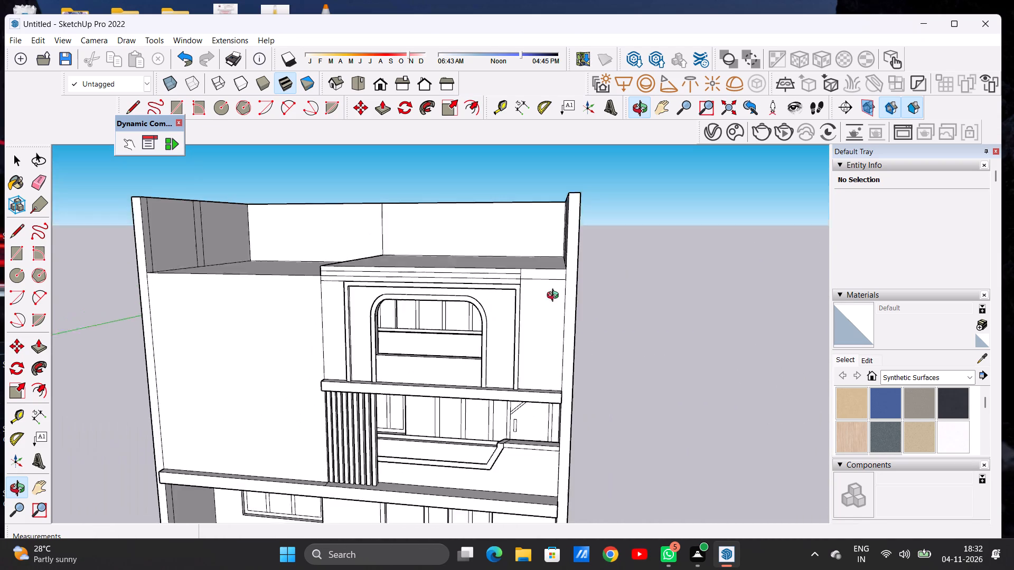
left_click_drag(555, 297, 570, 294)
scroll(556, 290, "up", 8)
key("e")
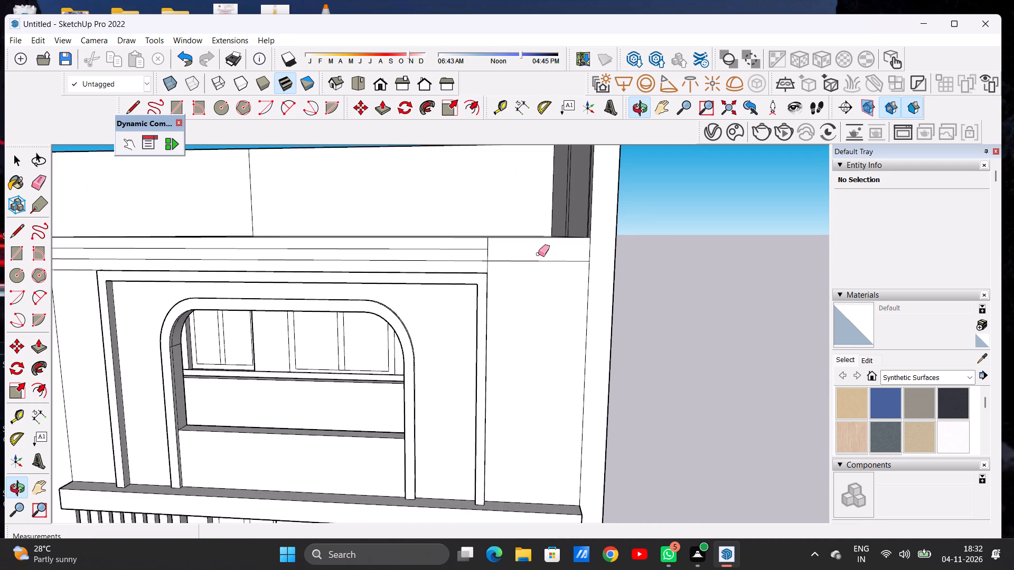
left_click_drag(538, 253, 538, 261)
key("space")
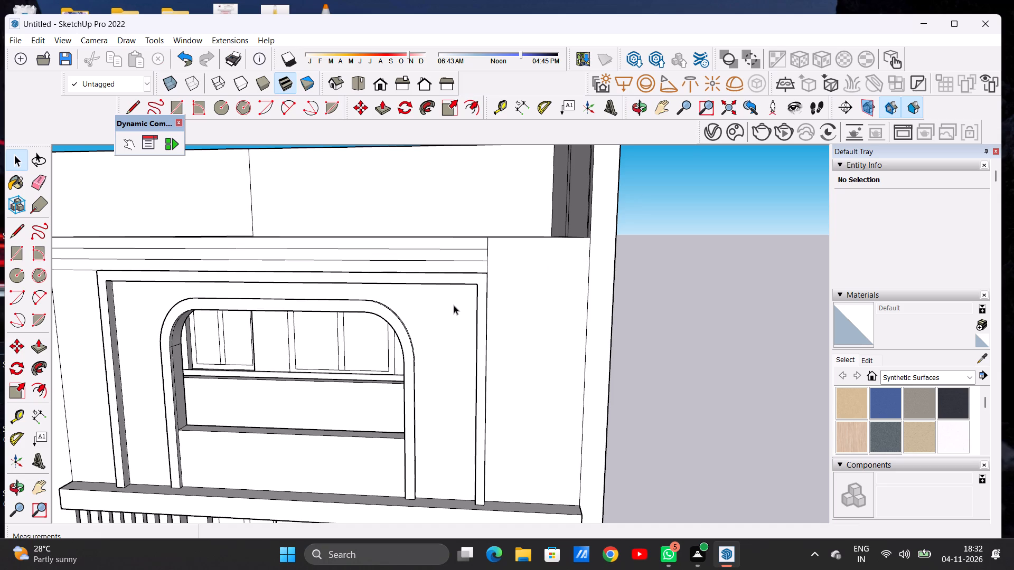
Review the whole front elevation, from the ground floor to the raised roof walls.
key("o")
scroll(468, 314, "down", 14)
left_click_drag(526, 319, 534, 304)
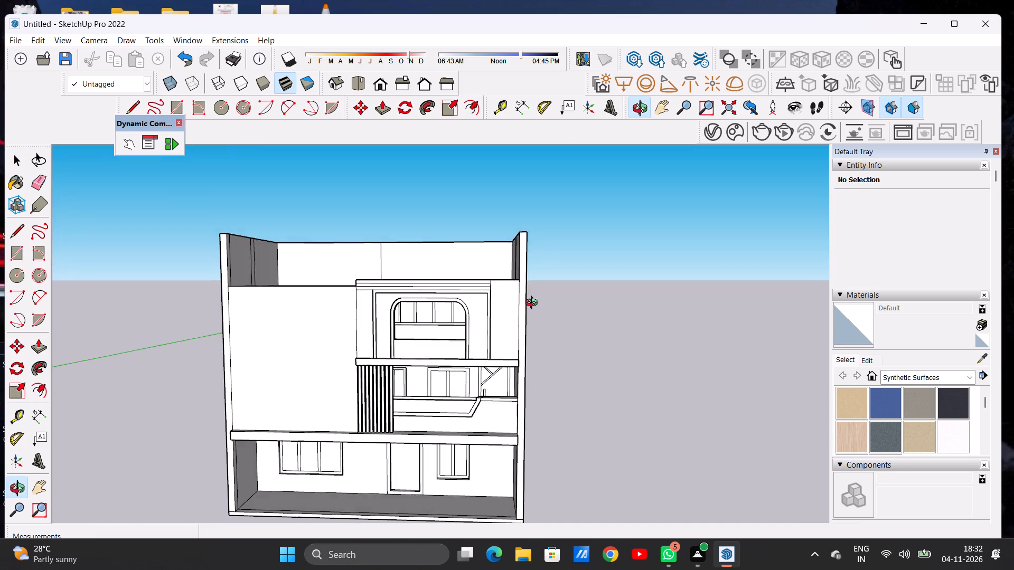
left_click_drag(534, 304, 532, 309)
scroll(527, 295, "down", 4)
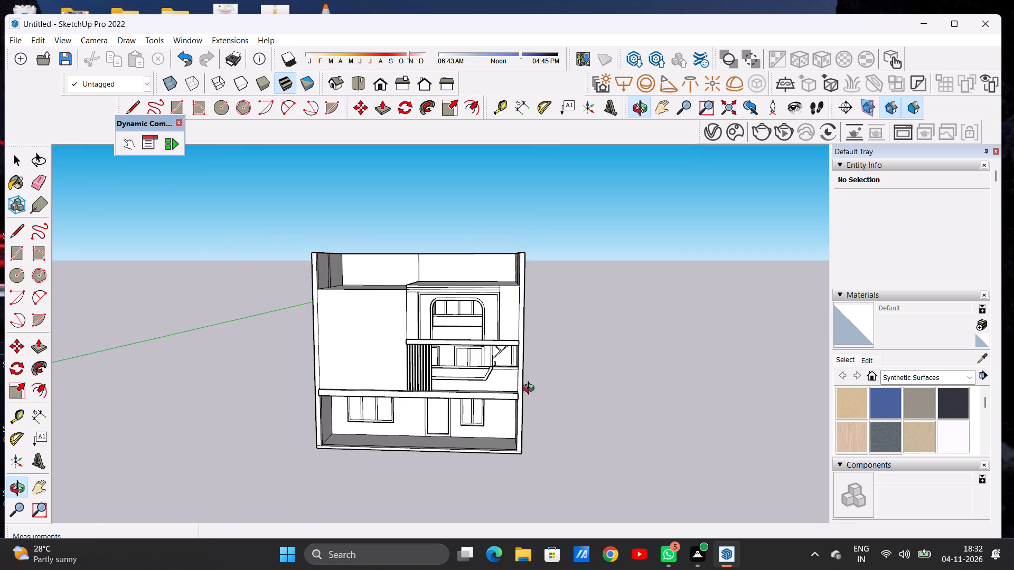
scroll(525, 405, "up", 1)
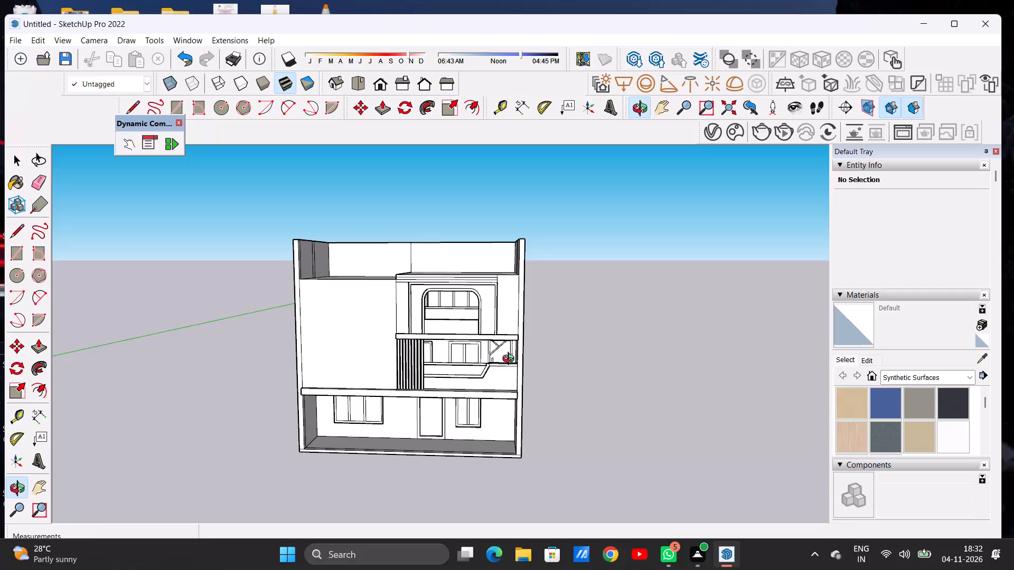
scroll(511, 360, "down", 4)
scroll(532, 410, "down", 1)
scroll(532, 410, "up", 11)
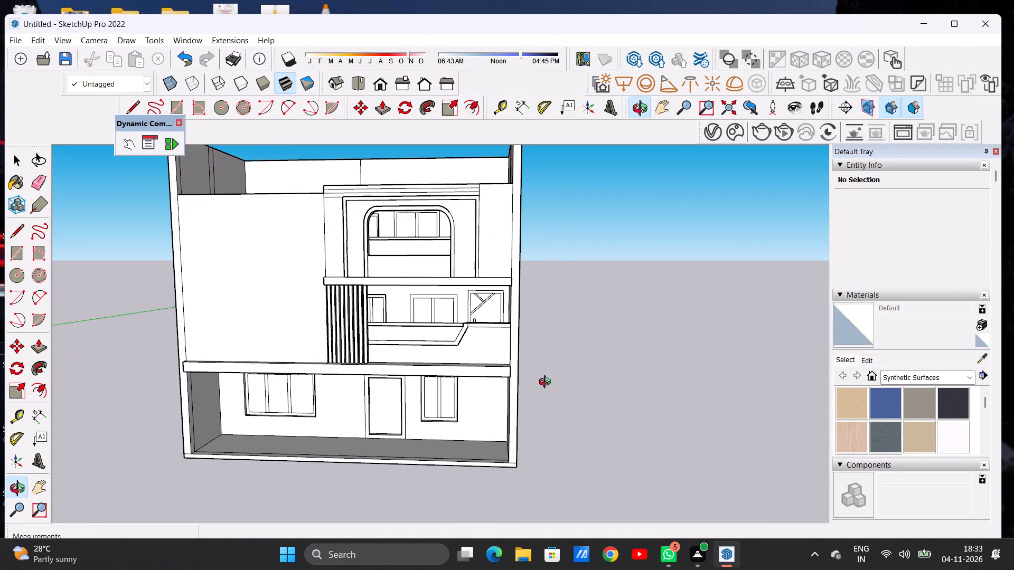
scroll(522, 394, "down", 4)
Push/Pull the right end face of the band above the ground floor about 1' 3 3/4" to the side wall's outer edge.
left_click_drag(526, 365, 456, 404)
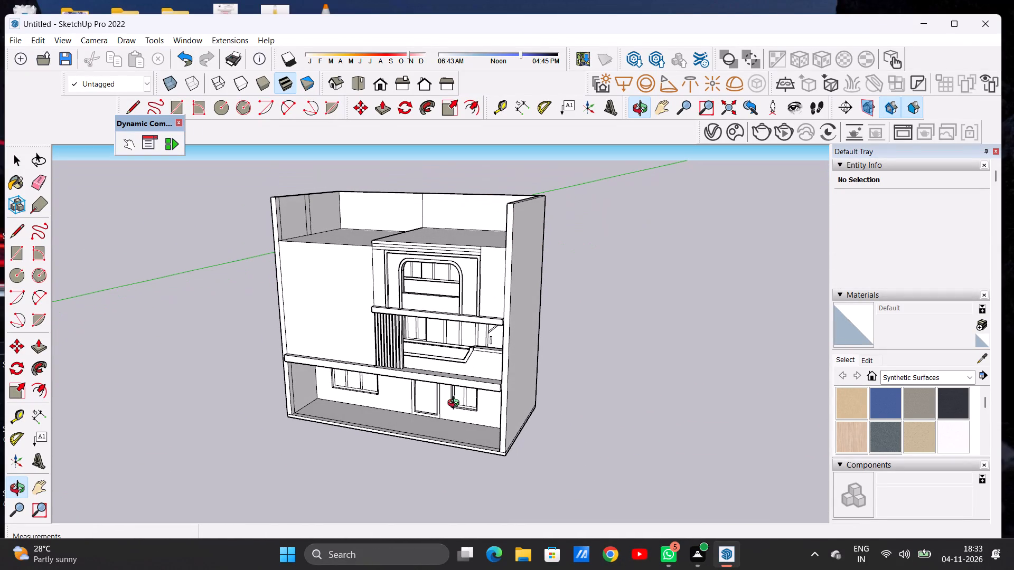
scroll(496, 383, "up", 19)
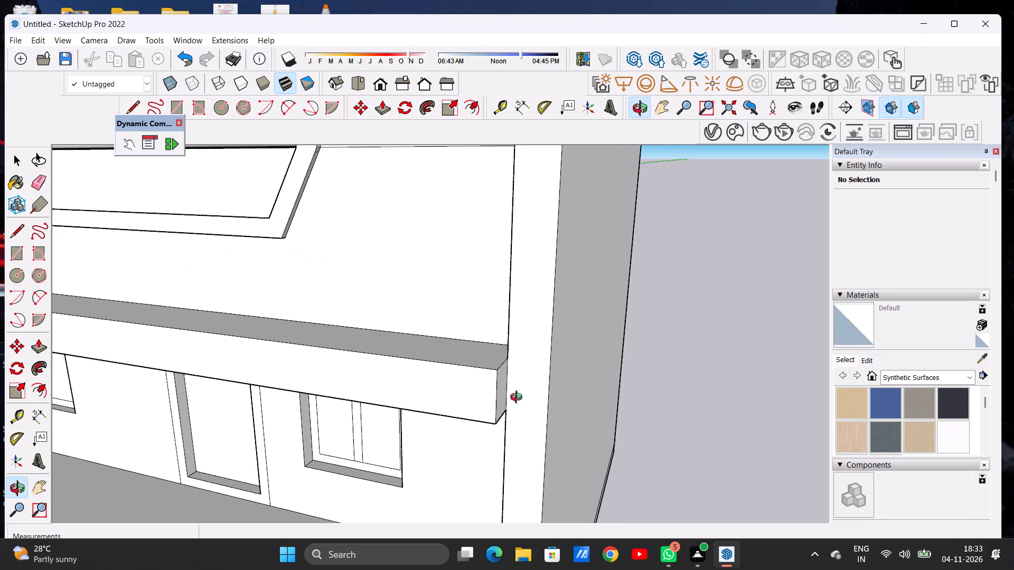
key("p")
scroll(506, 377, "up", 7)
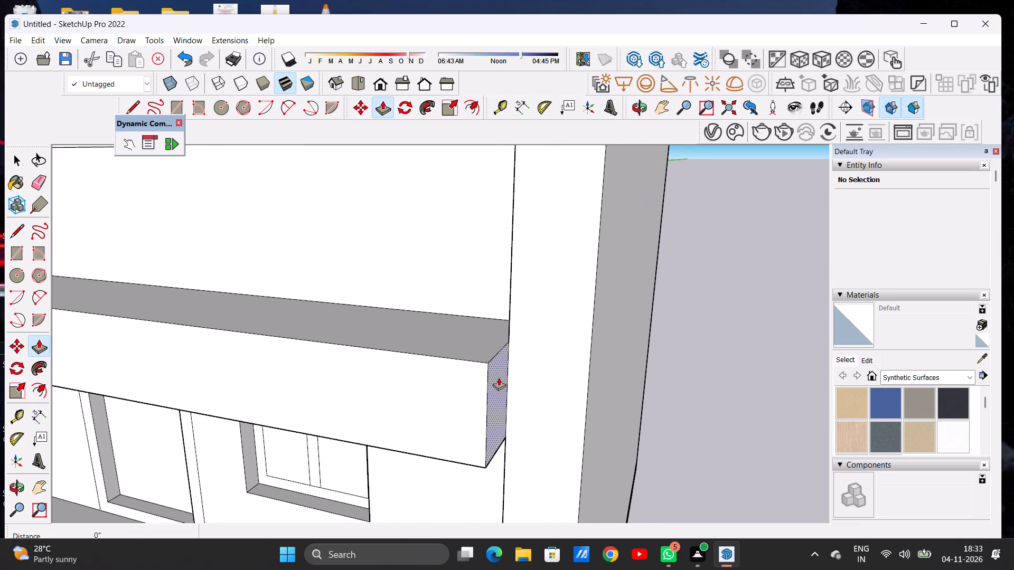
scroll(499, 377, "up", 1)
left_click(493, 378)
left_click(603, 340)
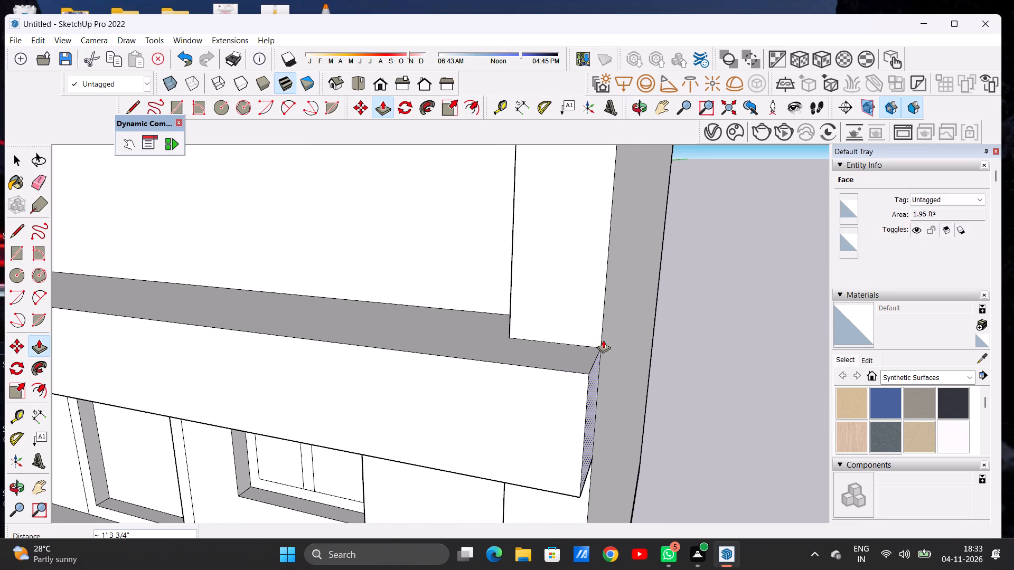
key("space")
Examine the extended band's right end against the side wall and the rest of the facade.
type("O")
scroll(600, 375, "down", 14)
scroll(557, 362, "up", 1)
scroll(557, 362, "down", 2)
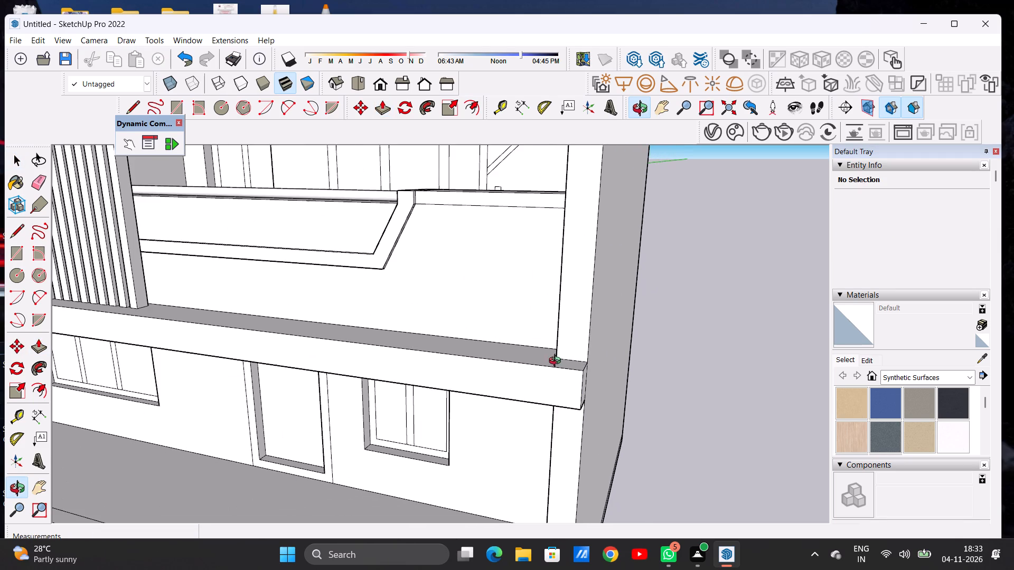
left_click_drag(605, 368, 501, 403)
scroll(537, 393, "down", 8)
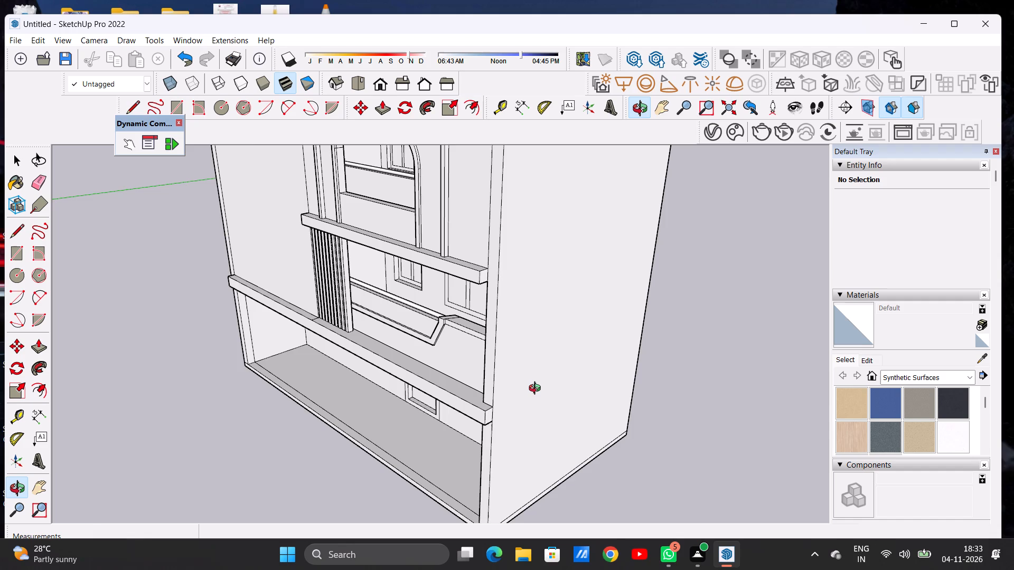
scroll(537, 389, "down", 6)
left_click_drag(521, 411, 644, 388)
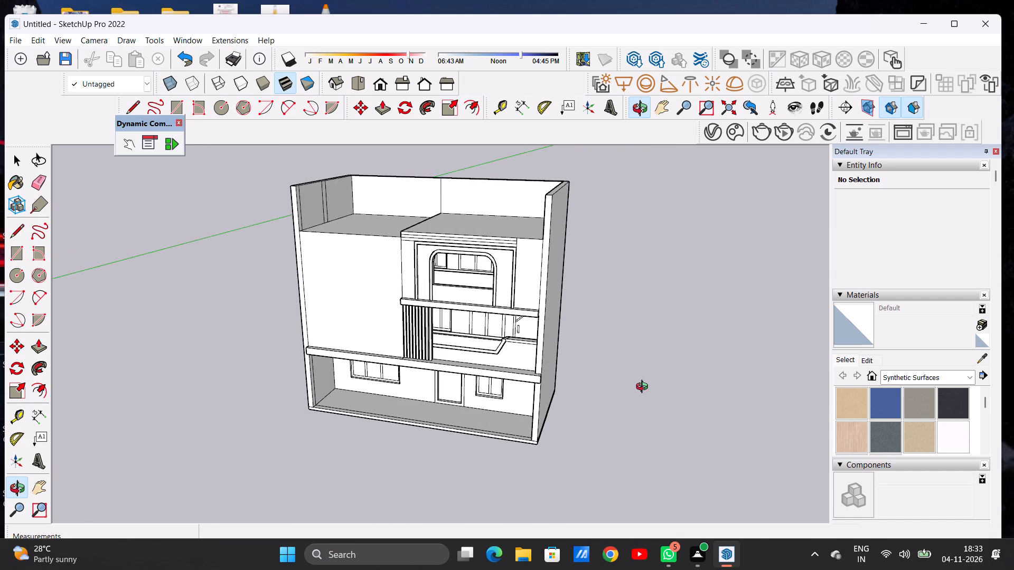
left_click_drag(644, 388, 520, 391)
Push/Pull the lower band's right end face a further 1' 1 3/4" or so, past the side wall's outer face.
scroll(520, 406, "up", 11)
scroll(503, 395, "down", 2)
scroll(507, 396, "up", 2)
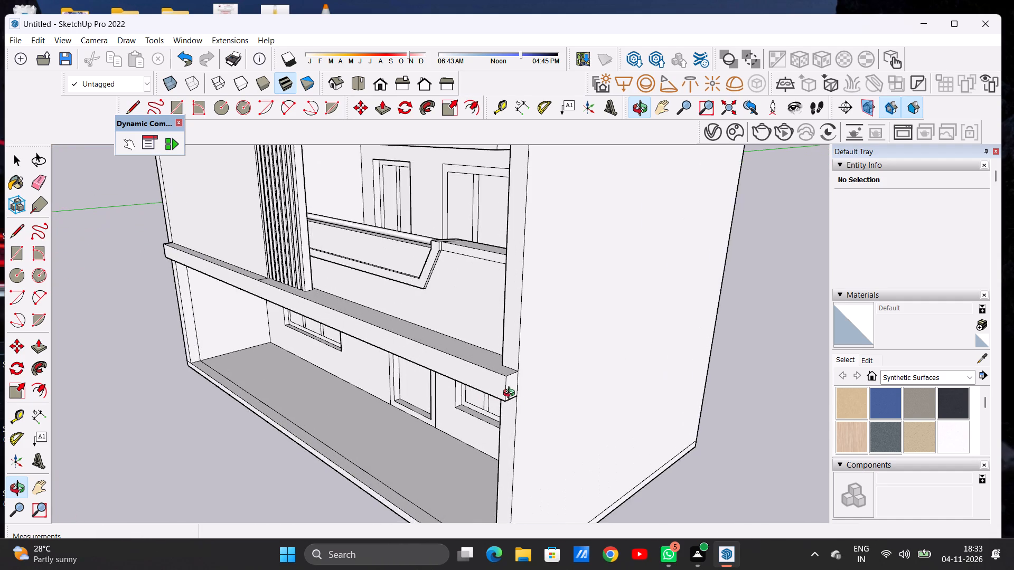
scroll(511, 394, "up", 4)
scroll(512, 386, "down", 1)
left_click_drag(514, 384, 522, 420)
key("l")
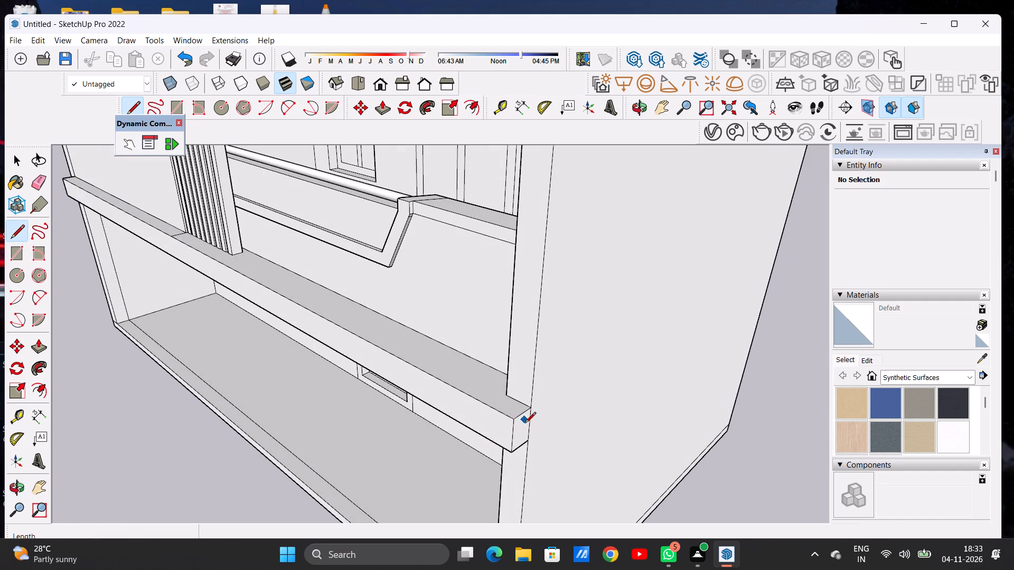
key("space")
type("P")
scroll(525, 424, "up", 6)
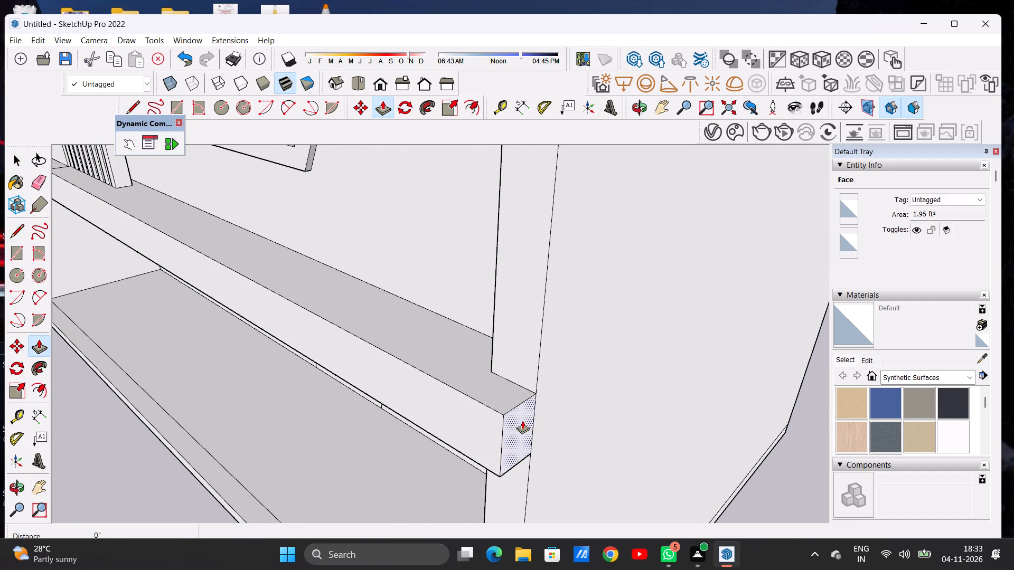
left_click(522, 420)
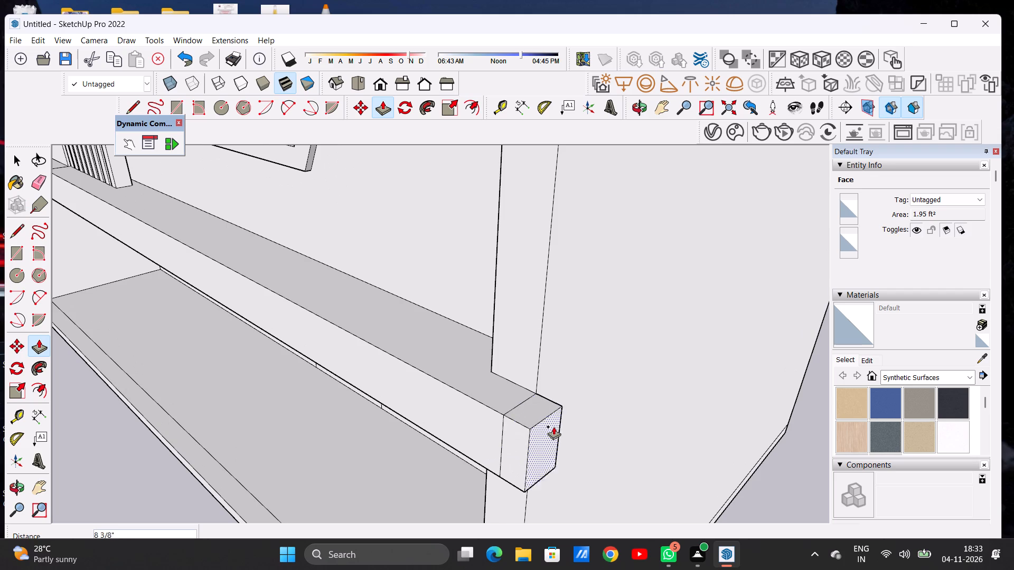
left_click(571, 429)
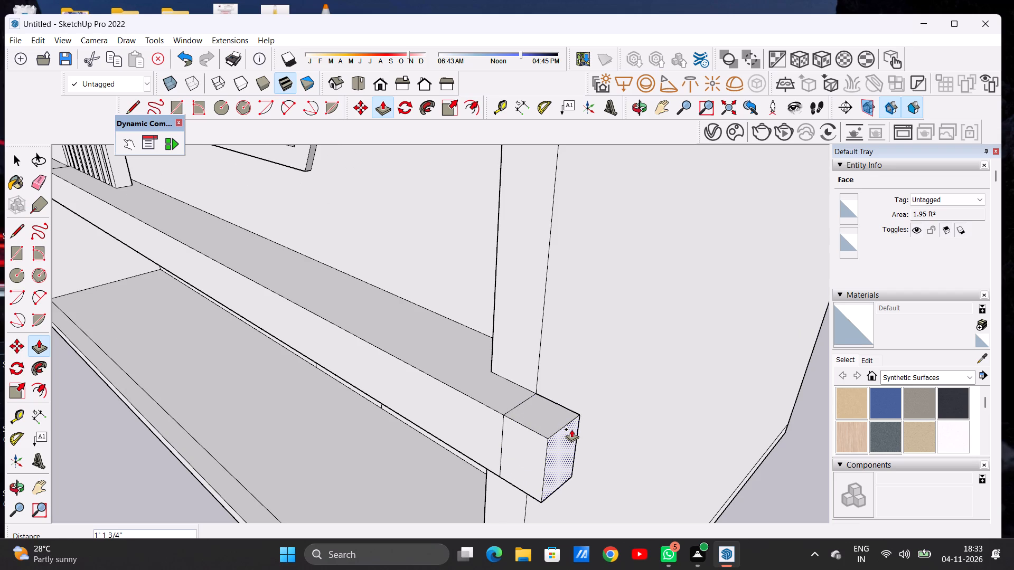
key("space")
Push/Pull the rear face of the lower band's projecting end about 1' 2" back along the outer side wall.
key("o")
scroll(513, 396, "down", 4)
scroll(511, 402, "up", 1)
scroll(511, 402, "down", 15)
scroll(516, 417, "up", 1)
scroll(516, 417, "down", 2)
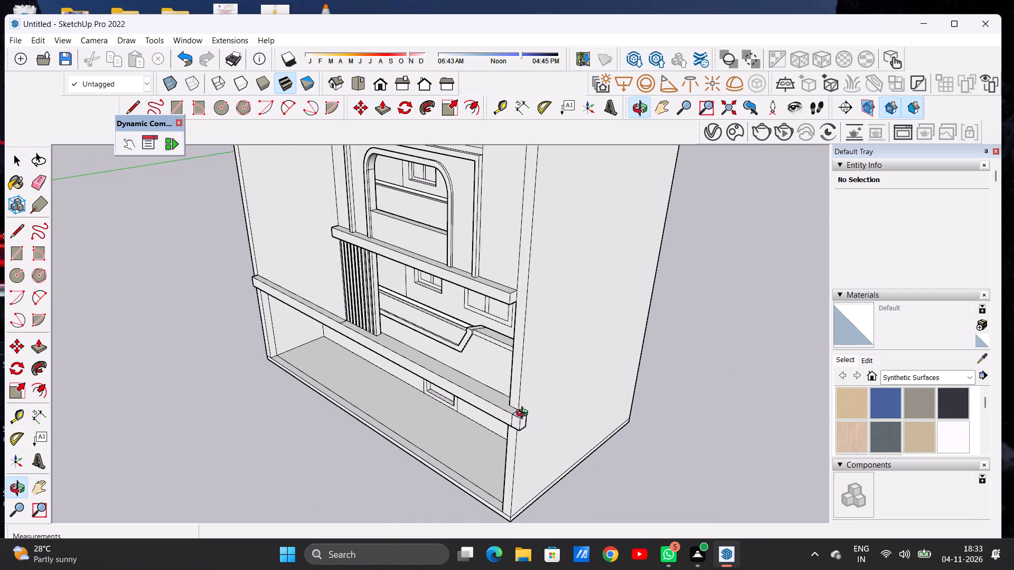
left_click_drag(534, 412, 332, 452)
scroll(401, 451, "up", 6)
scroll(395, 457, "down", 1)
scroll(395, 458, "up", 3)
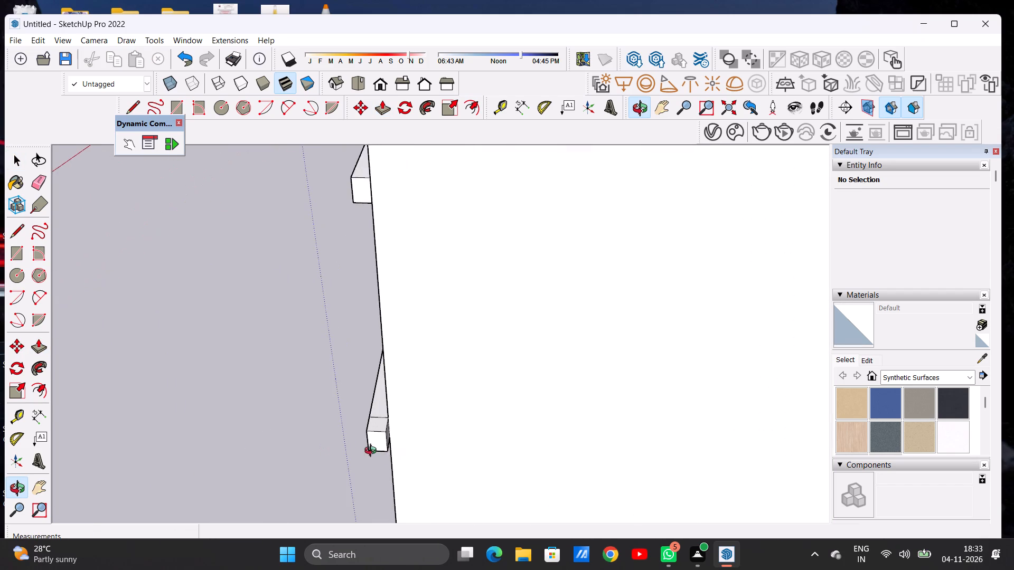
scroll(373, 452, "up", 2)
left_click_drag(422, 434, 364, 447)
scroll(349, 430, "up", 2)
scroll(349, 430, "down", 1)
scroll(349, 430, "up", 1)
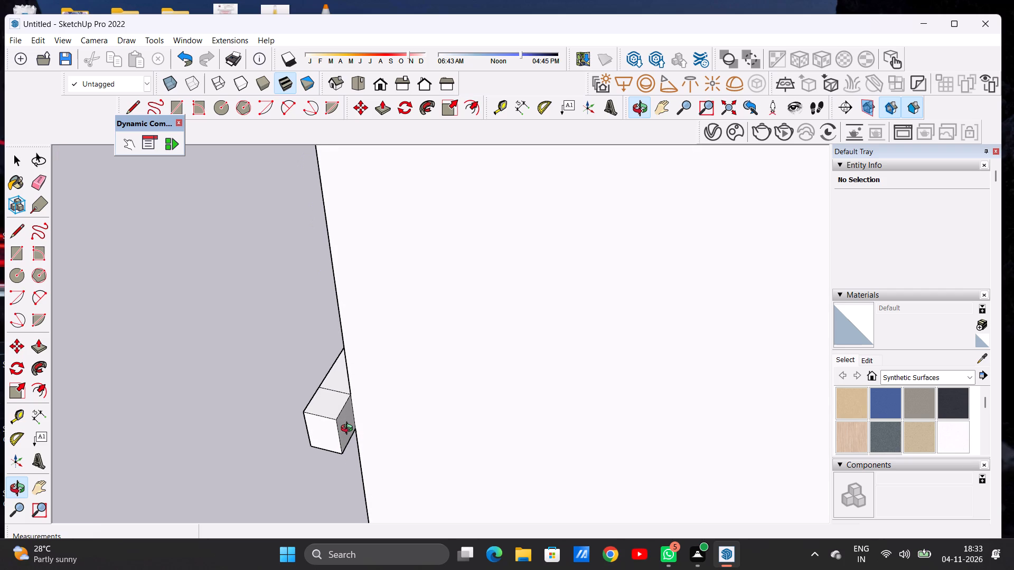
key("p")
scroll(347, 414, "up", 5)
left_click(347, 414)
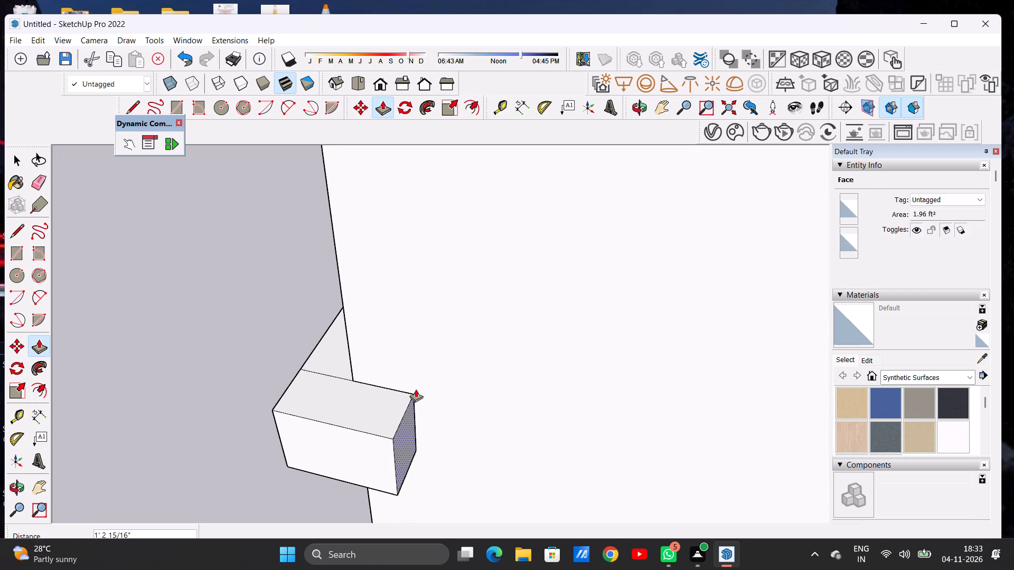
left_click(413, 389)
key("space")
Draw a line about 1' 1 3/4" long across the projecting end's top face, from the wall corner to its outer edge.
type("L")
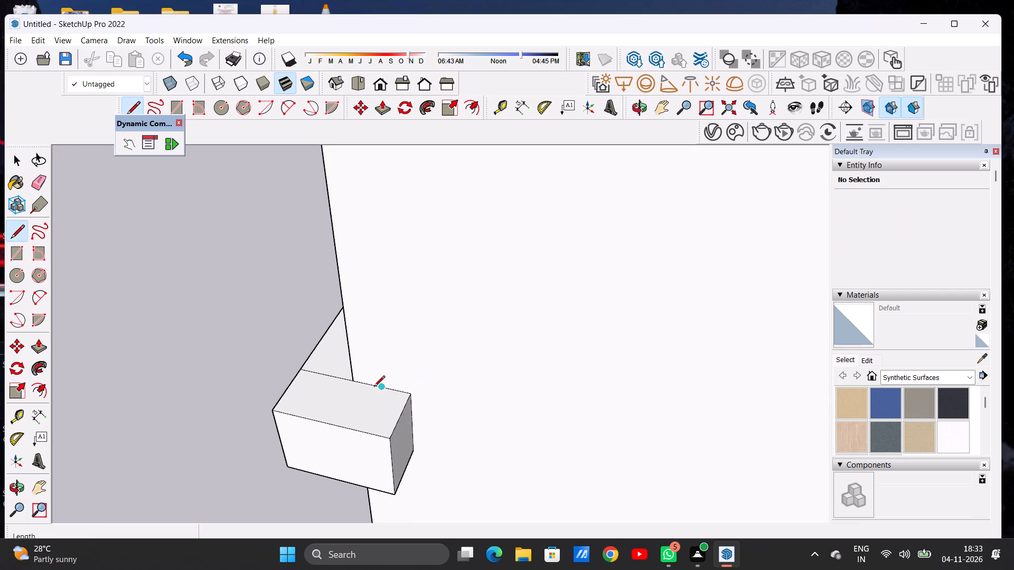
left_click(355, 383)
left_click(322, 423)
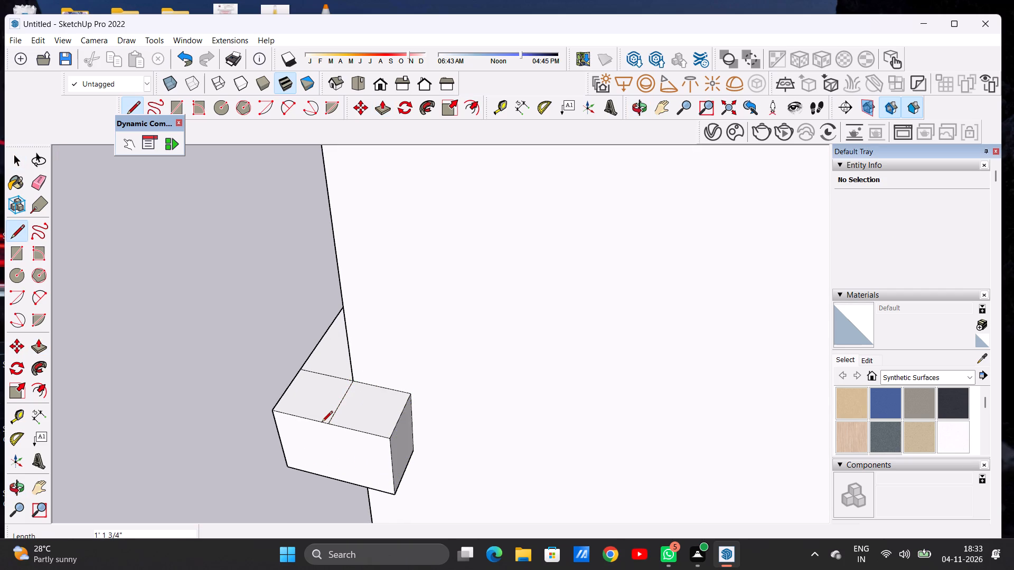
key("p")
key("space")
Examine how the lower band wraps around the building's front right corner.
type("O")
scroll(369, 412, "down", 20)
scroll(369, 412, "down", 7)
scroll(407, 412, "up", 1)
scroll(407, 412, "down", 4)
left_click_drag(407, 416, 602, 375)
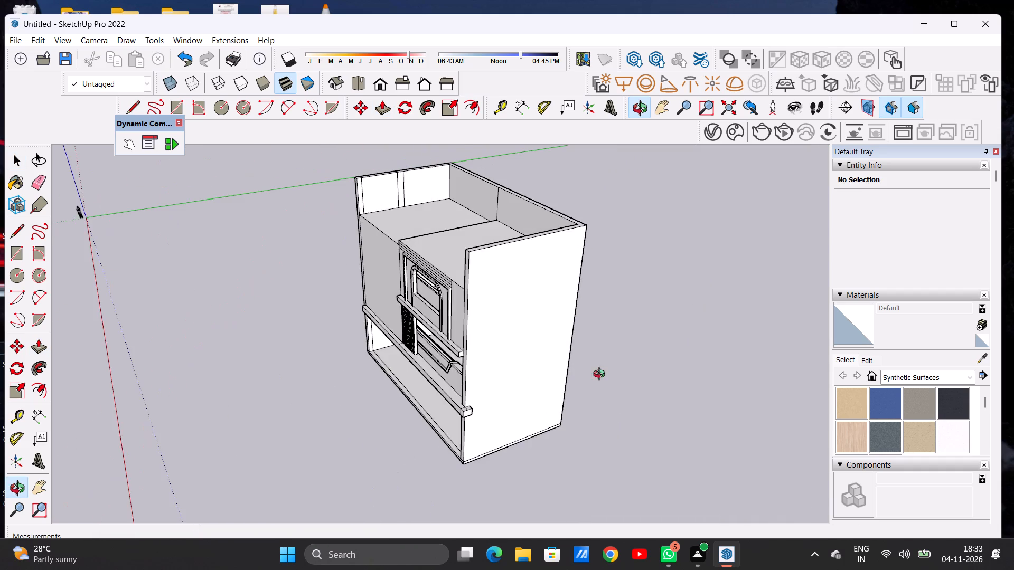
left_click_drag(499, 401, 643, 375)
scroll(508, 390, "up", 17)
left_click_drag(511, 389, 517, 400)
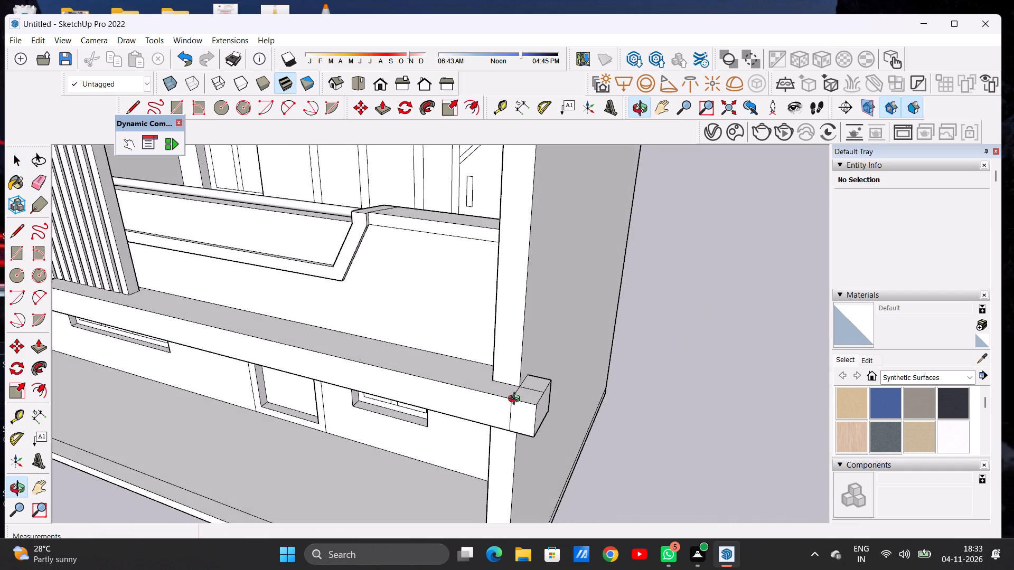
Push/Pull the outer end face of the lower band's corner projection a further 6 9/16" outward.
left_click_drag(517, 400, 543, 404)
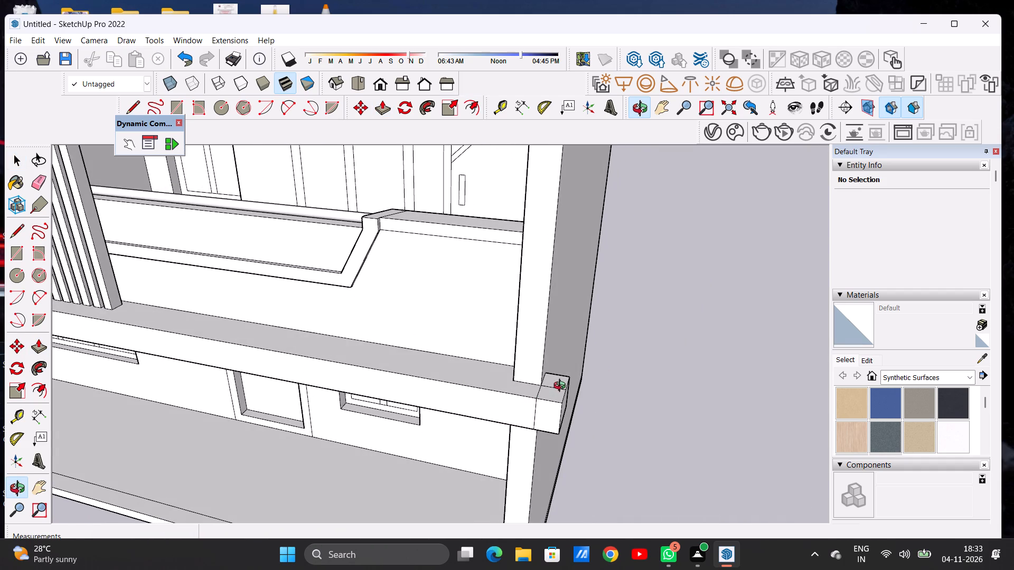
scroll(507, 399, "down", 5)
left_click_drag(541, 406, 487, 468)
scroll(519, 451, "up", 6)
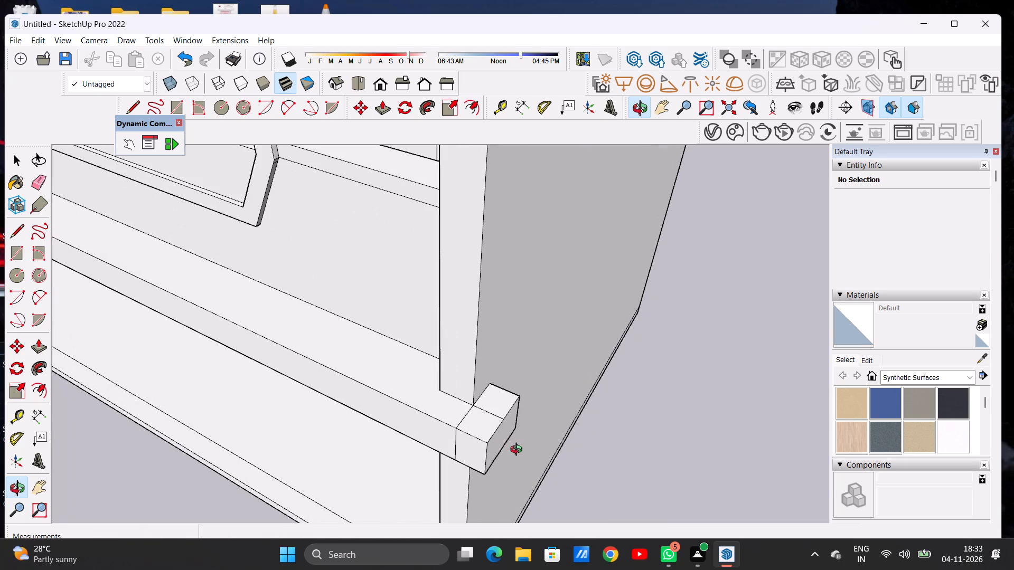
key("p")
scroll(505, 428, "up", 5)
left_click(505, 428)
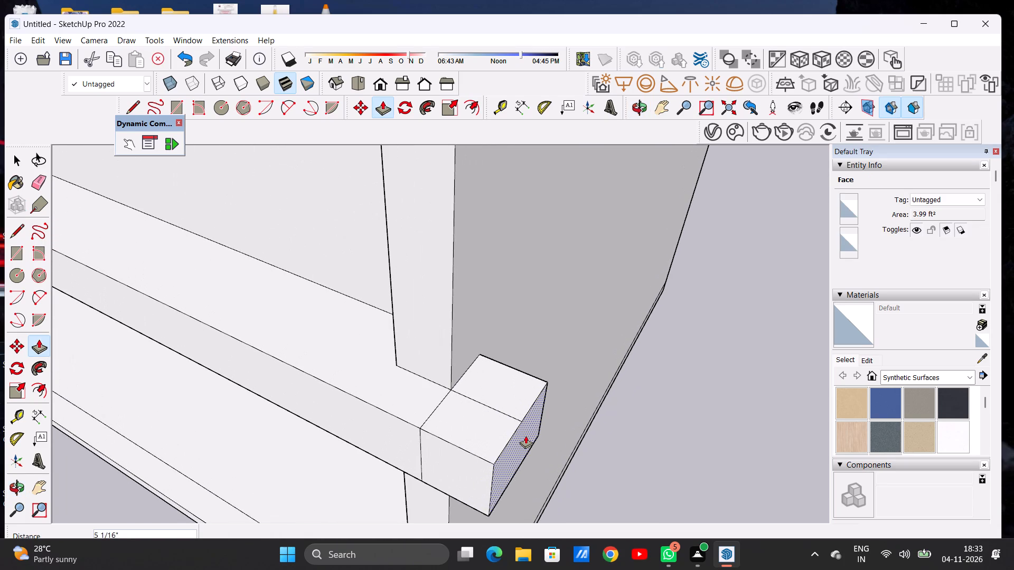
left_click(531, 438)
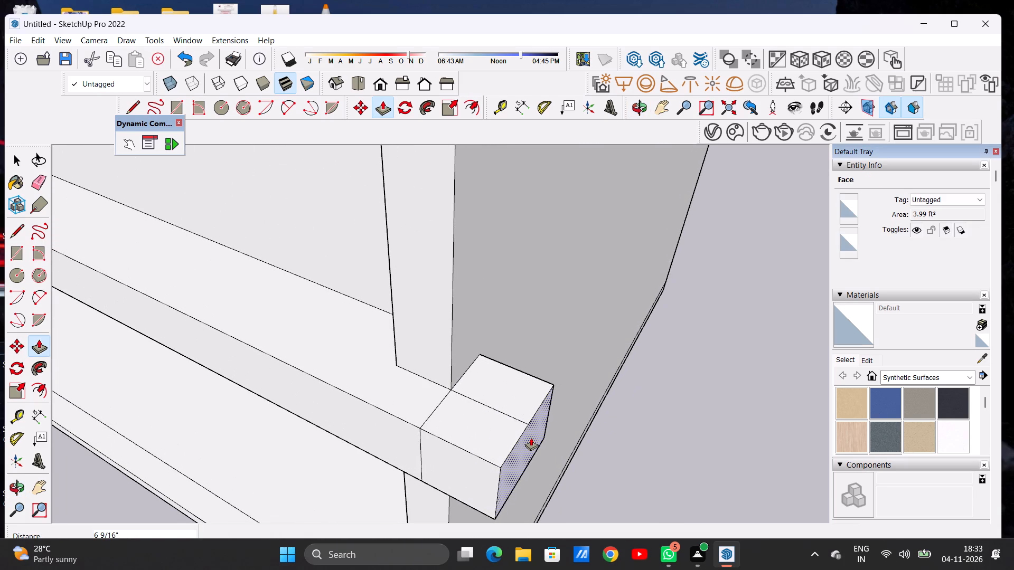
key("space")
Draw a line about 1' 2 5/16" long across the projection's rear top face, parallel to the side wall, leaving a narrow strip beside it.
type("L")
left_click(463, 397)
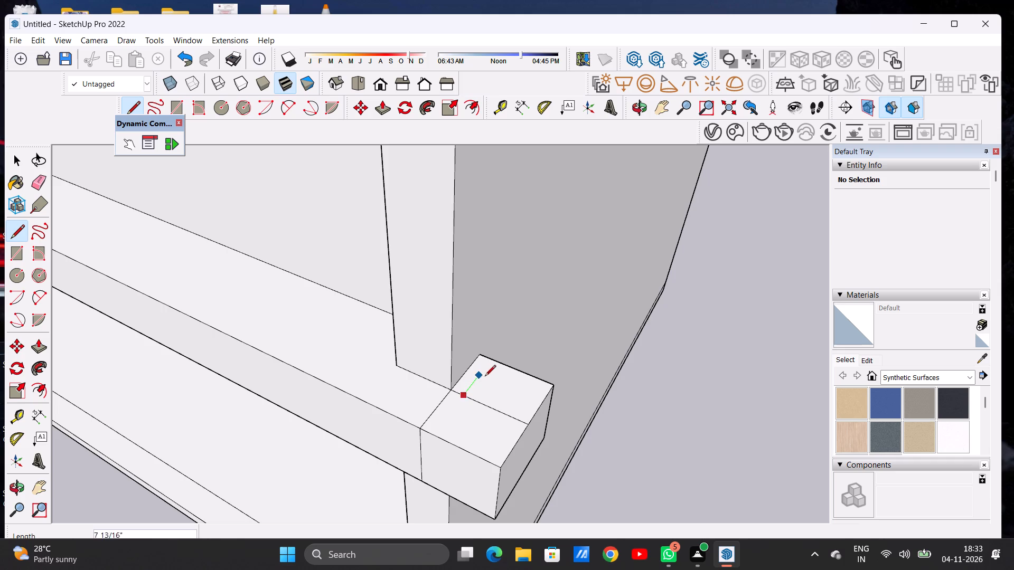
left_click(494, 363)
key("space")
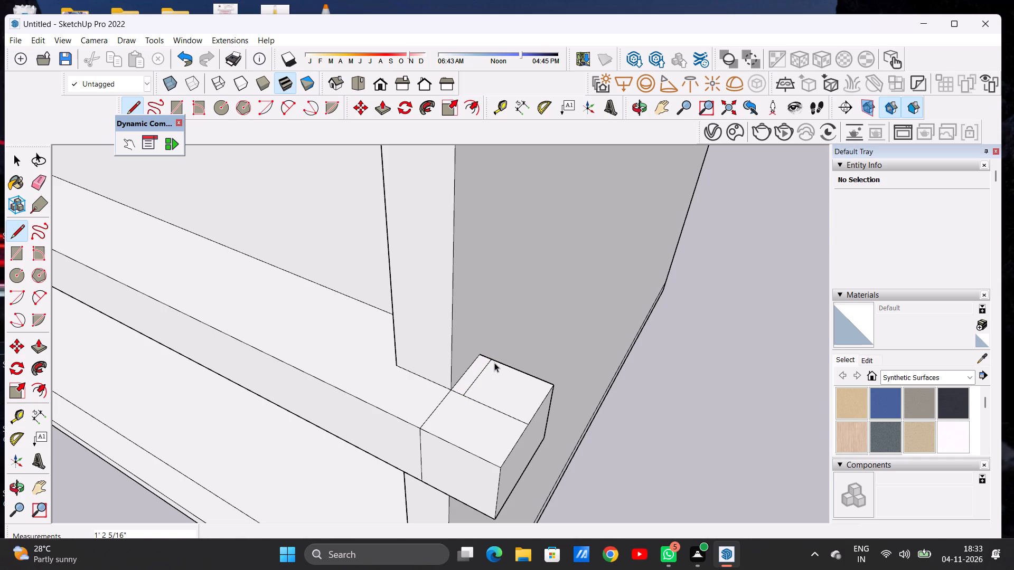
Push/Pull the projection's outer rear top face up about 38' 4 3/4" to the side wall's top, forming a vertical fin.
key("p")
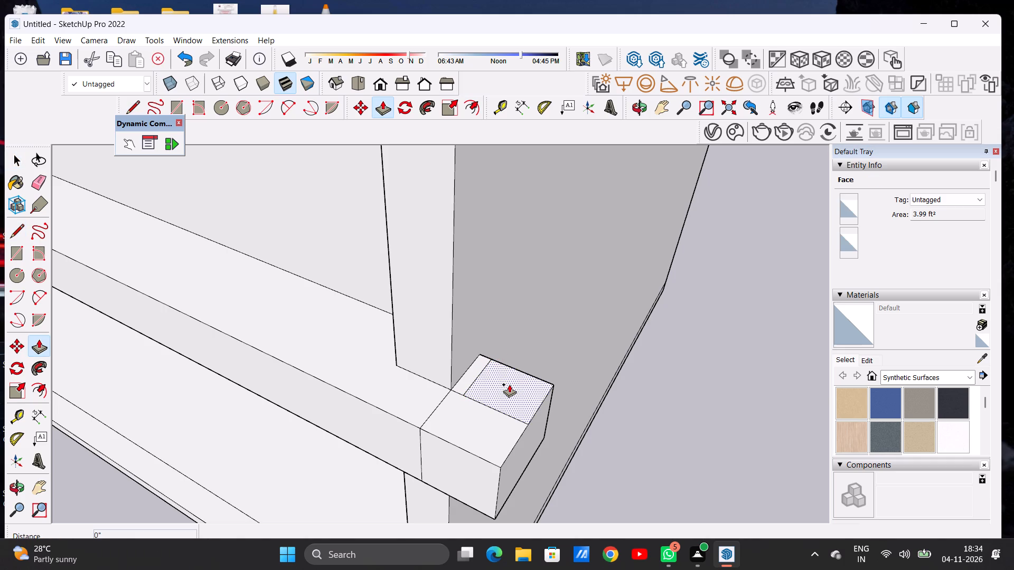
left_click(509, 384)
scroll(513, 292, "down", 9)
scroll(513, 315, "up", 1)
scroll(509, 315, "down", 19)
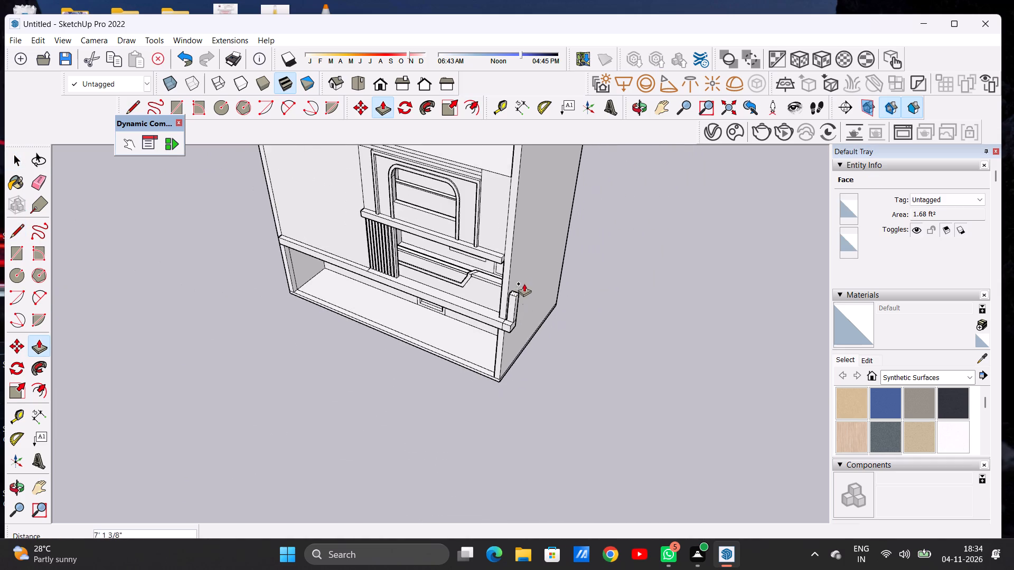
scroll(524, 283, "down", 8)
scroll(523, 199, "up", 15)
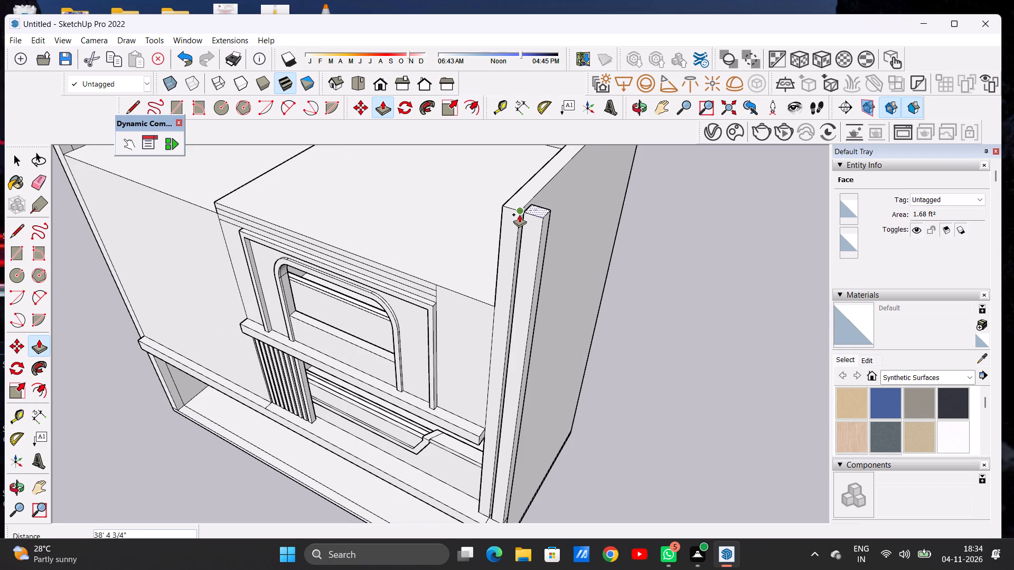
left_click(519, 214)
key("space")
Examine the vertical fin and its junction with the lower band from the front elevation.
type("O")
scroll(484, 292, "down", 13)
left_click_drag(581, 274, 631, 235)
left_click_drag(536, 300, 629, 199)
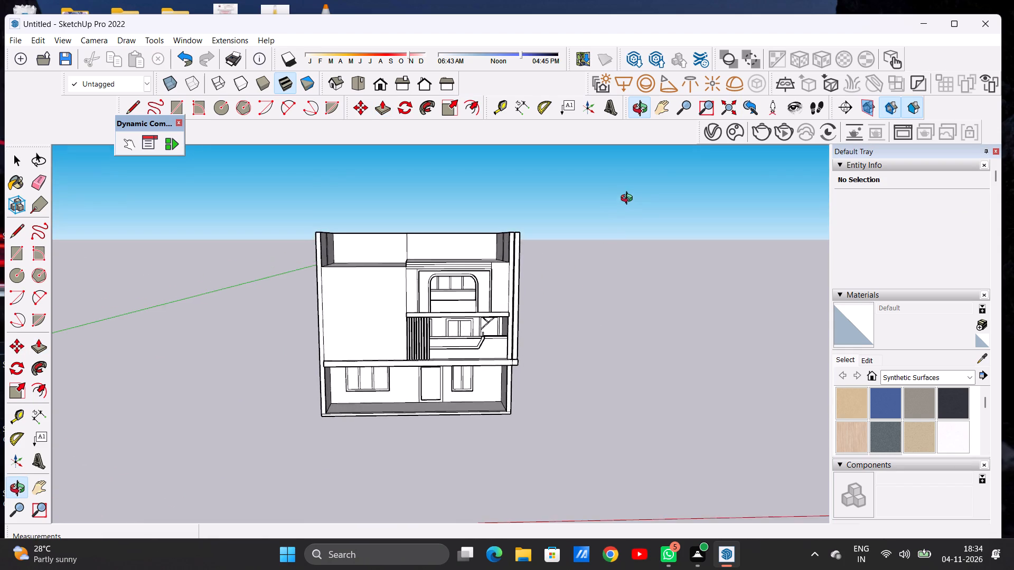
left_click_drag(629, 199, 606, 197)
scroll(515, 344, "up", 5)
scroll(514, 355, "down", 2)
scroll(515, 386, "up", 5)
scroll(515, 384, "down", 2)
scroll(515, 384, "up", 6)
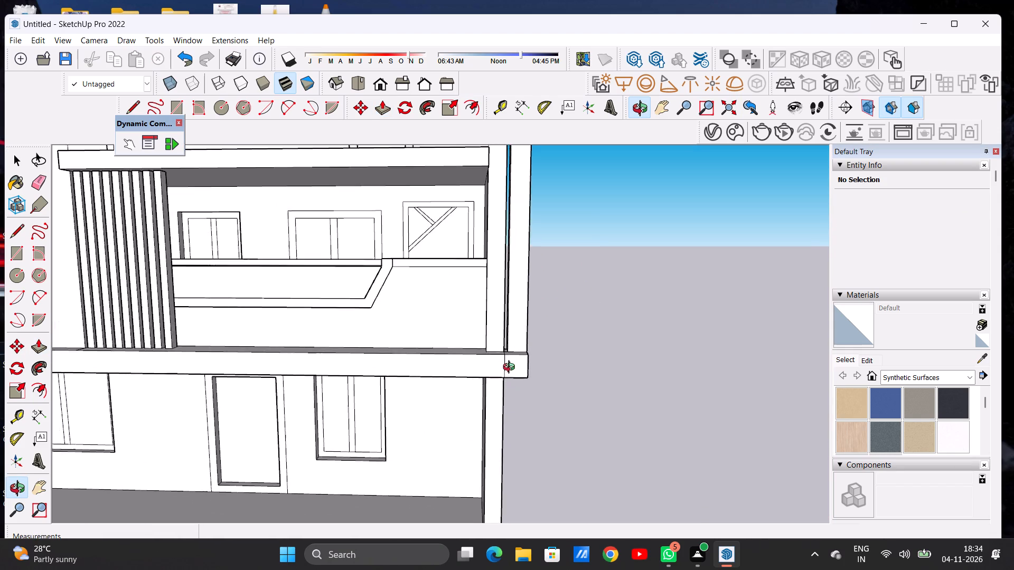
scroll(511, 368, "up", 9)
scroll(502, 368, "down", 6)
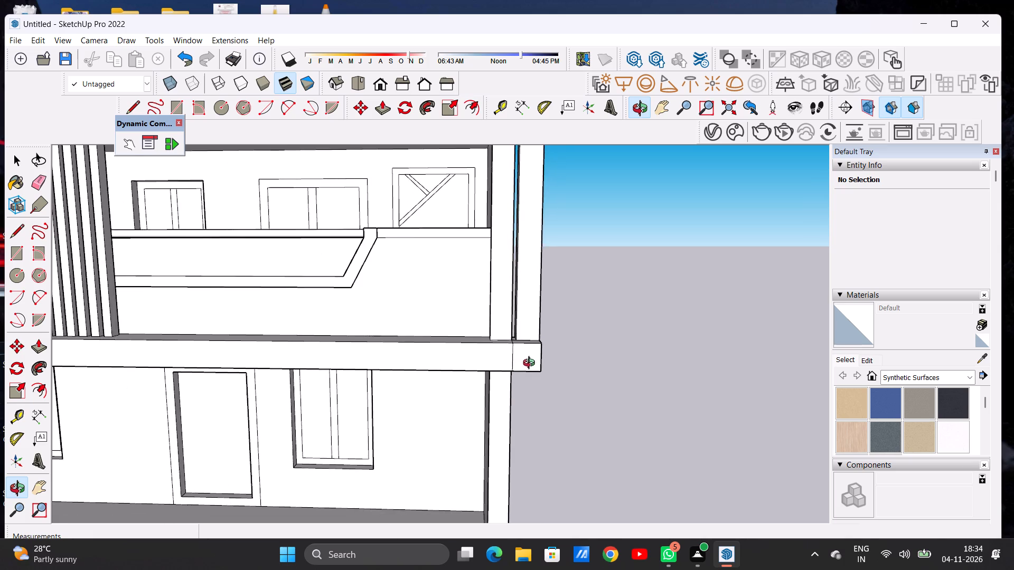
Push/Pull the side wall's narrow front face above the lower band 1' 1 11/16" forward, flush with the band's front.
left_click_drag(501, 364, 497, 435)
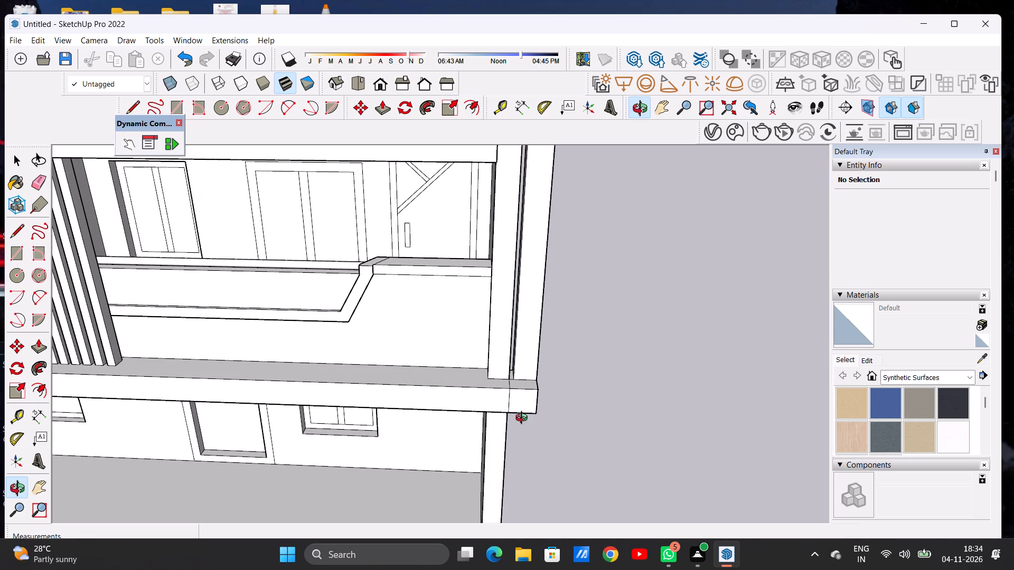
left_click_drag(521, 400, 398, 429)
scroll(439, 397, "up", 3)
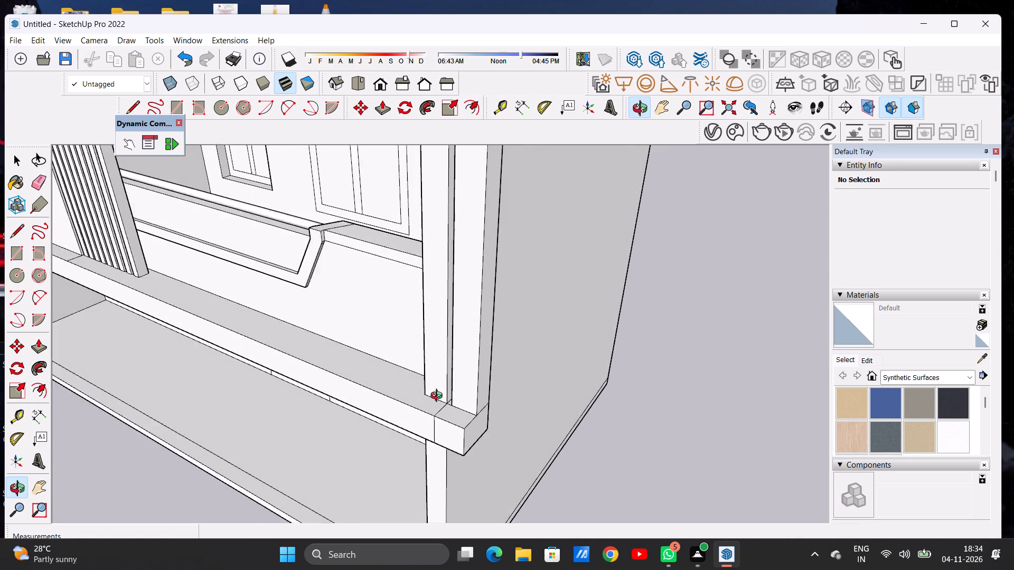
scroll(439, 397, "up", 2)
key("p")
left_click(445, 380)
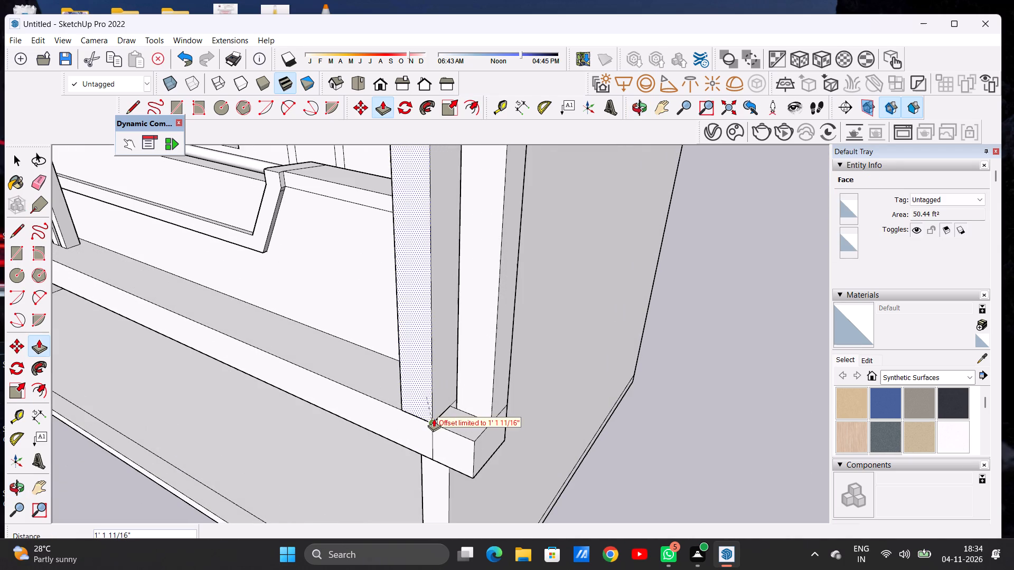
left_click(431, 425)
Push/Pull the vertical fin's front face 1' 1 11/16" forward to the lower band's front edge.
left_click(475, 406)
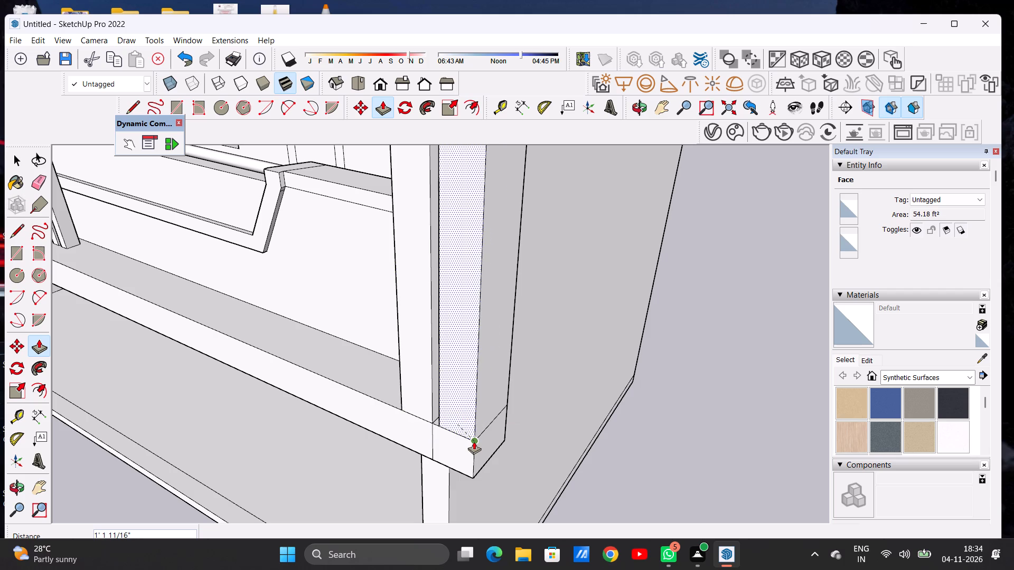
left_click(474, 445)
key("space")
Examine the fin, the arched facade section and the roof edge from the front and from above.
type("O")
scroll(478, 440, "down", 10)
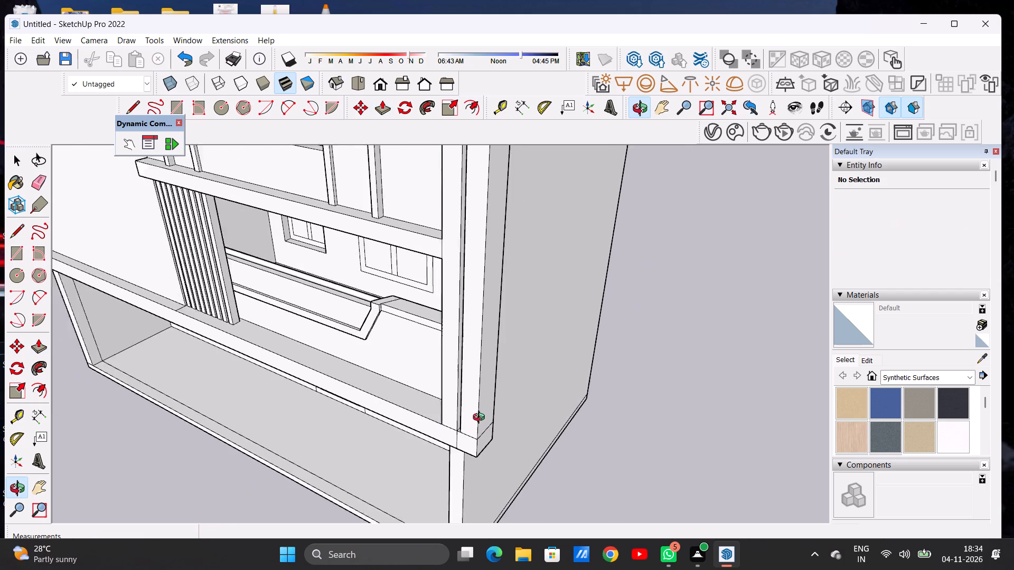
scroll(481, 419, "down", 8)
scroll(484, 427, "up", 2)
scroll(485, 427, "down", 3)
left_click_drag(481, 418, 603, 308)
scroll(595, 326, "down", 9)
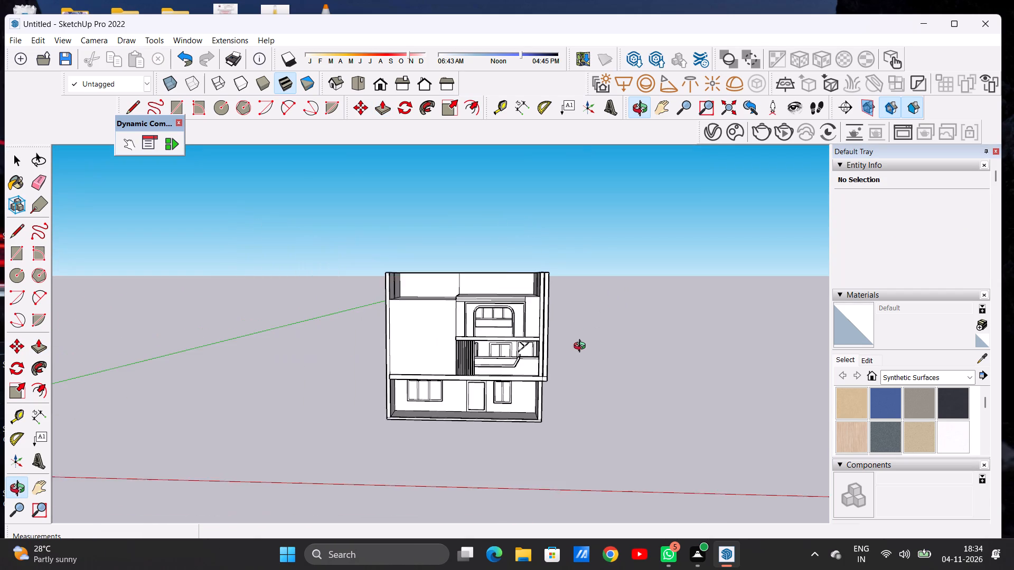
scroll(544, 320, "up", 10)
scroll(528, 302, "down", 1)
scroll(528, 302, "up", 7)
left_click_drag(546, 313, 512, 317)
left_click_drag(520, 309, 525, 307)
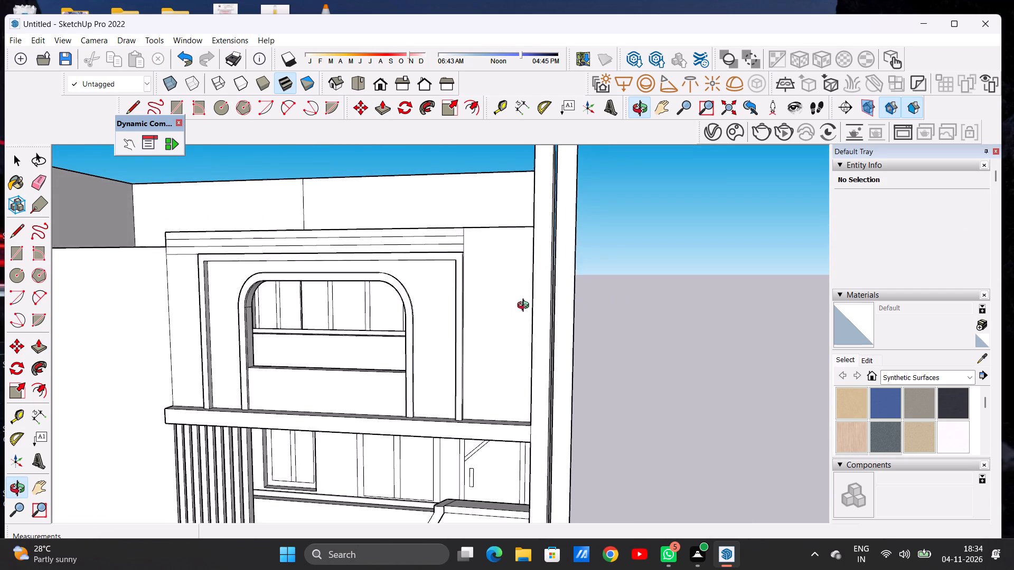
left_click_drag(525, 307, 543, 307)
scroll(587, 328, "down", 2)
scroll(525, 347, "up", 4)
scroll(521, 351, "down", 1)
left_click_drag(515, 340, 525, 335)
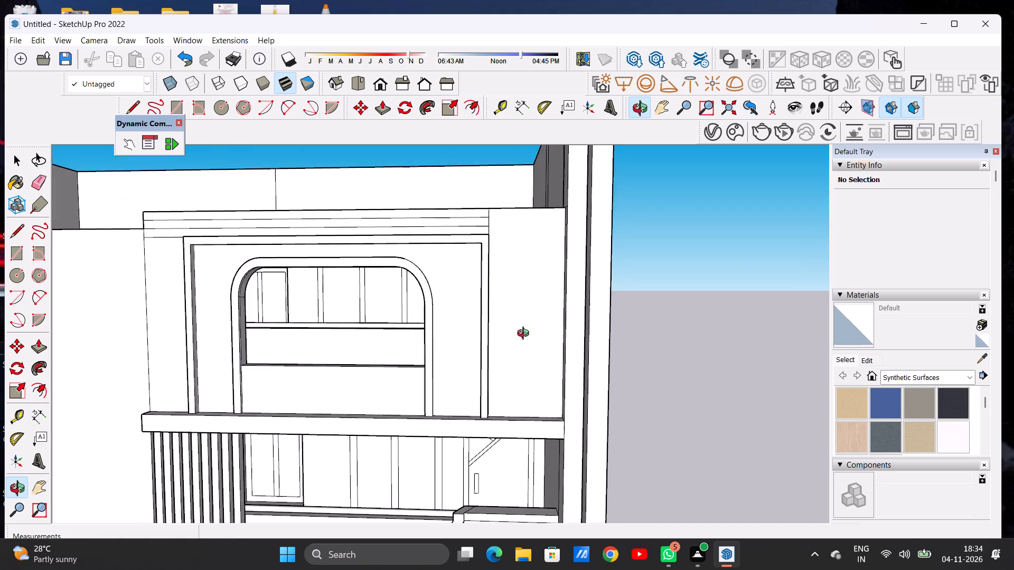
left_click_drag(525, 335, 536, 355)
left_click(536, 355)
scroll(523, 359, "down", 7)
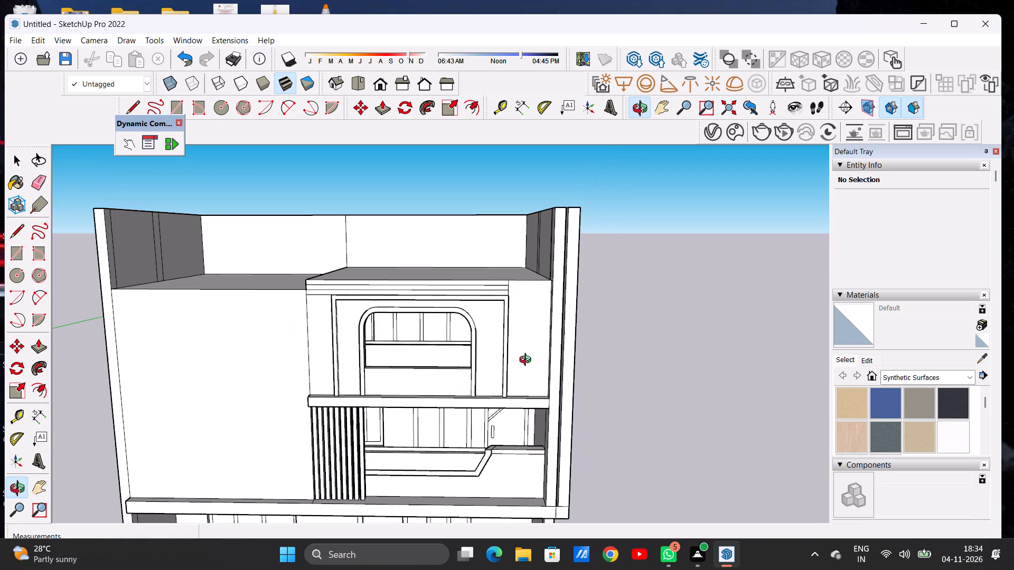
left_click_drag(527, 295, 527, 389)
scroll(615, 347, "down", 1)
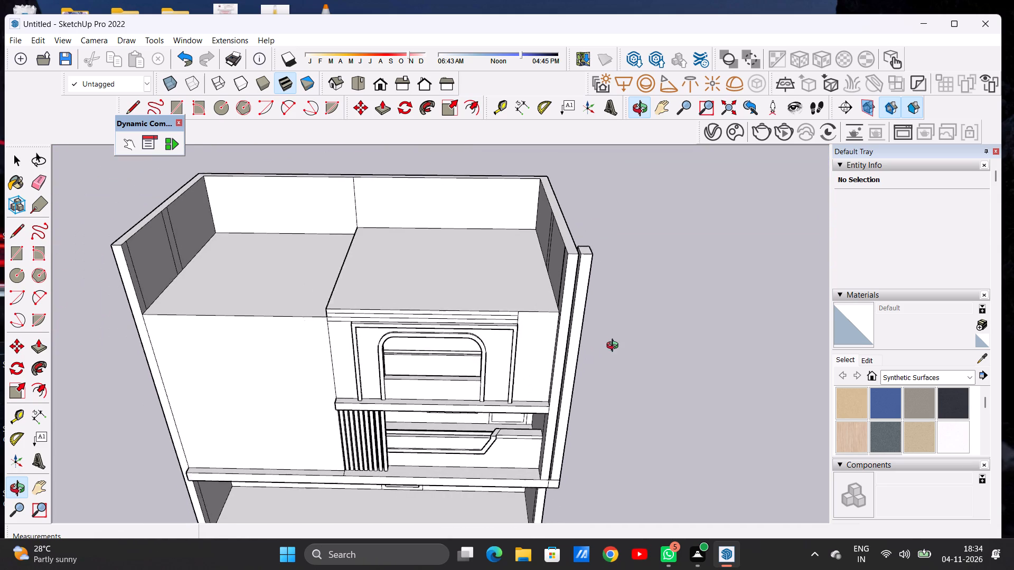
scroll(615, 347, "down", 2)
scroll(529, 321, "up", 2)
Draw a line about 30' 10 1/2" long across the roof above the arched section, parallel to its front edge, up to the side wall.
left_click_drag(536, 311, 538, 324)
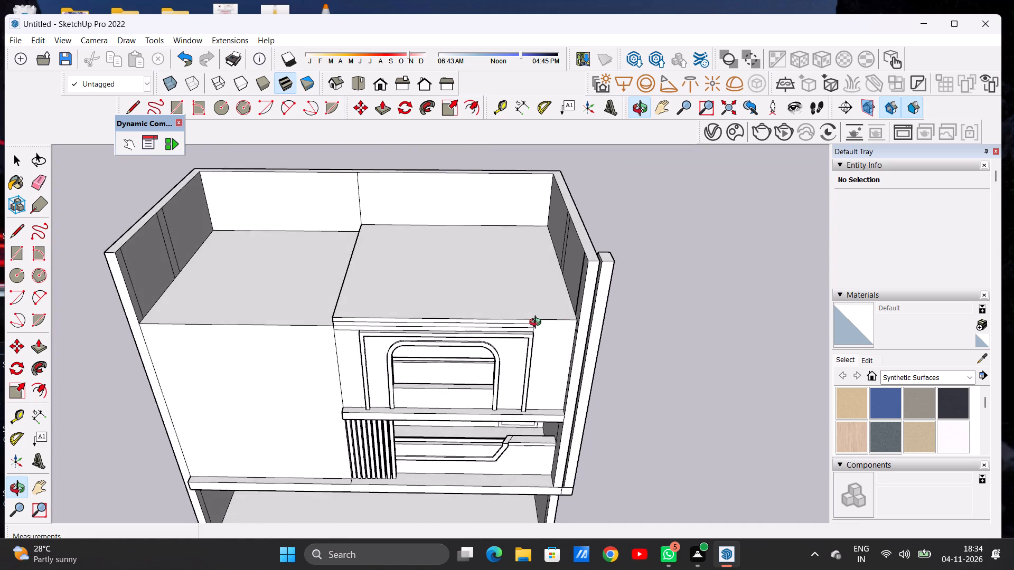
left_click_drag(538, 324, 534, 347)
scroll(524, 345, "up", 4)
scroll(524, 345, "down", 1)
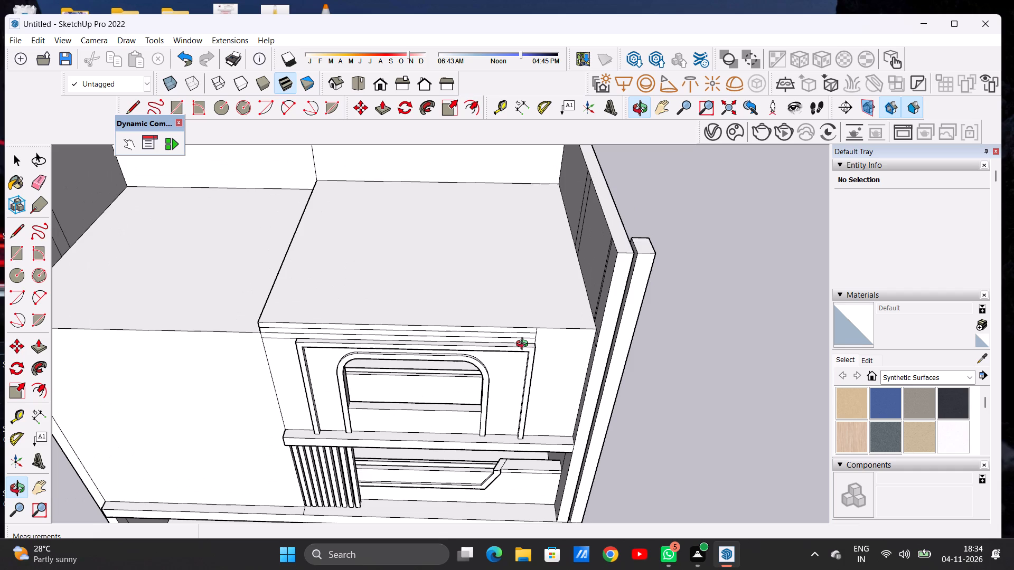
scroll(532, 335, "up", 3)
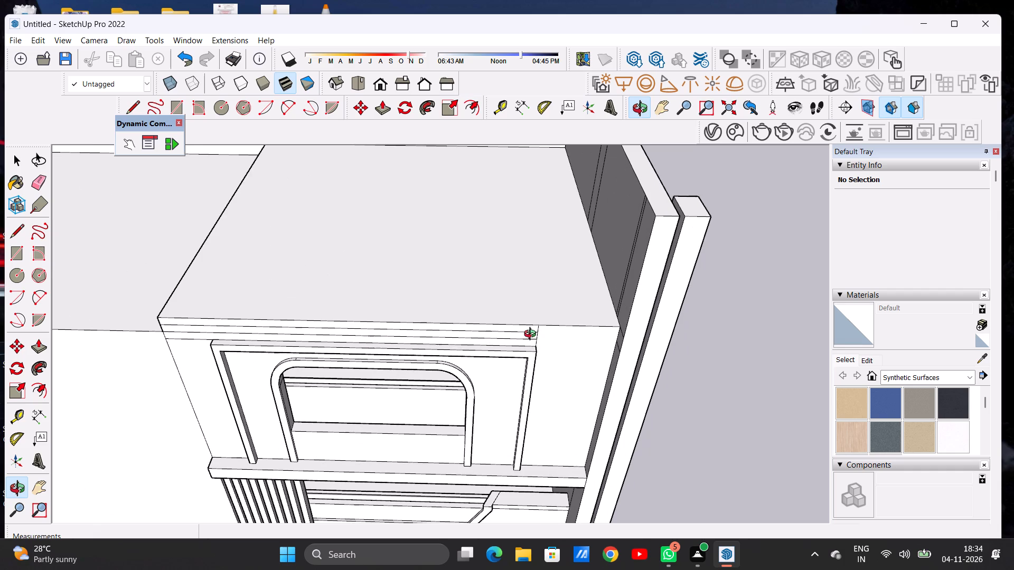
key("l")
scroll(519, 314, "up", 4)
scroll(580, 305, "down", 6)
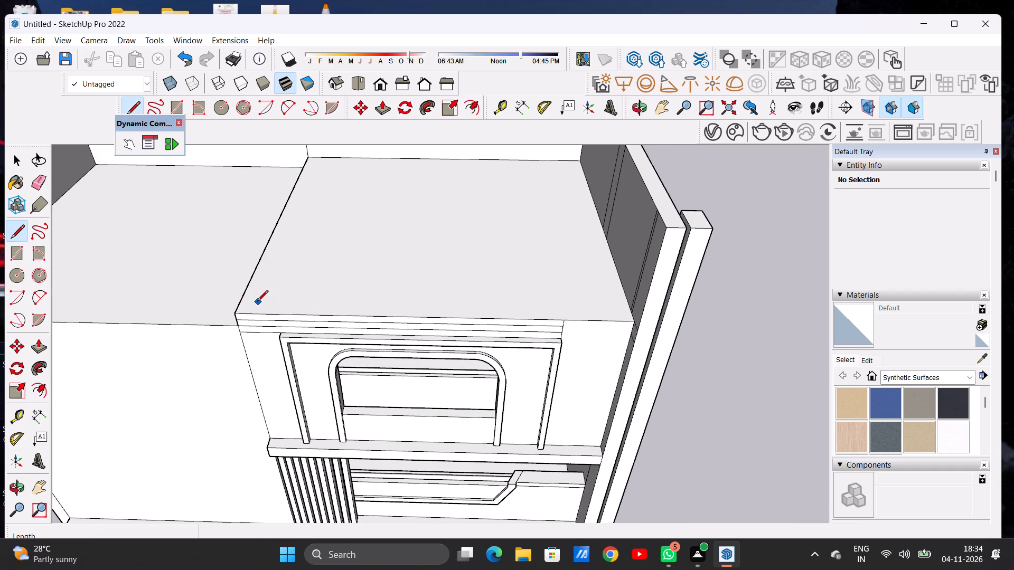
left_click(242, 301)
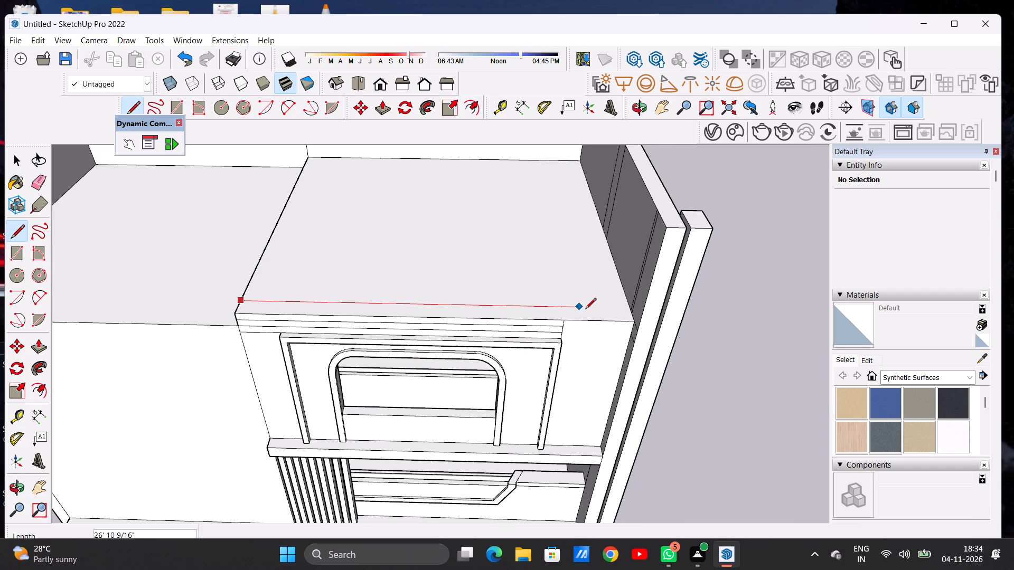
left_click(633, 302)
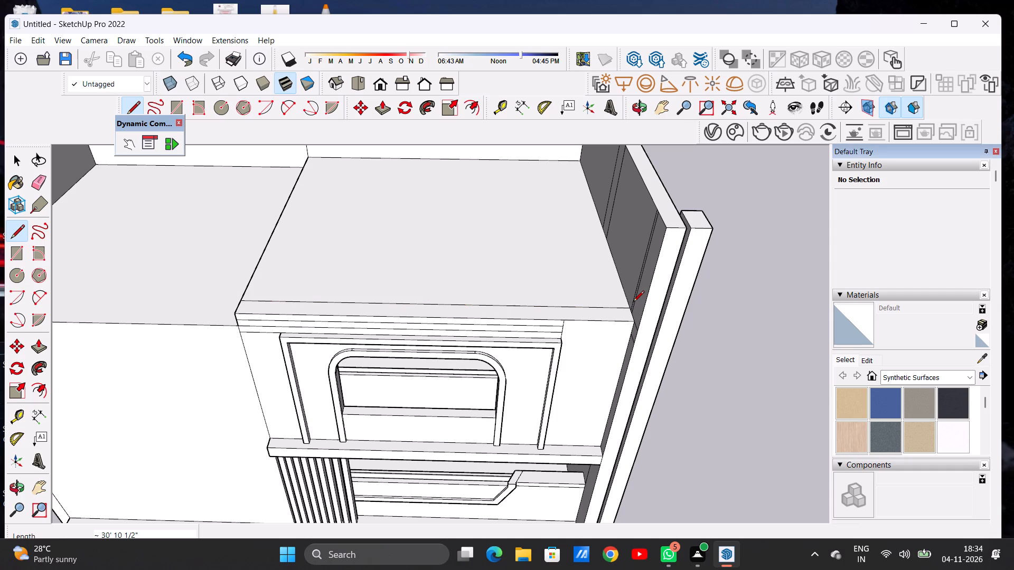
key("space")
Draw a line about 1' 7 7/8" long across the roof's front strip, from the horizontal mouldings' right end back to the parallel line.
type("P")
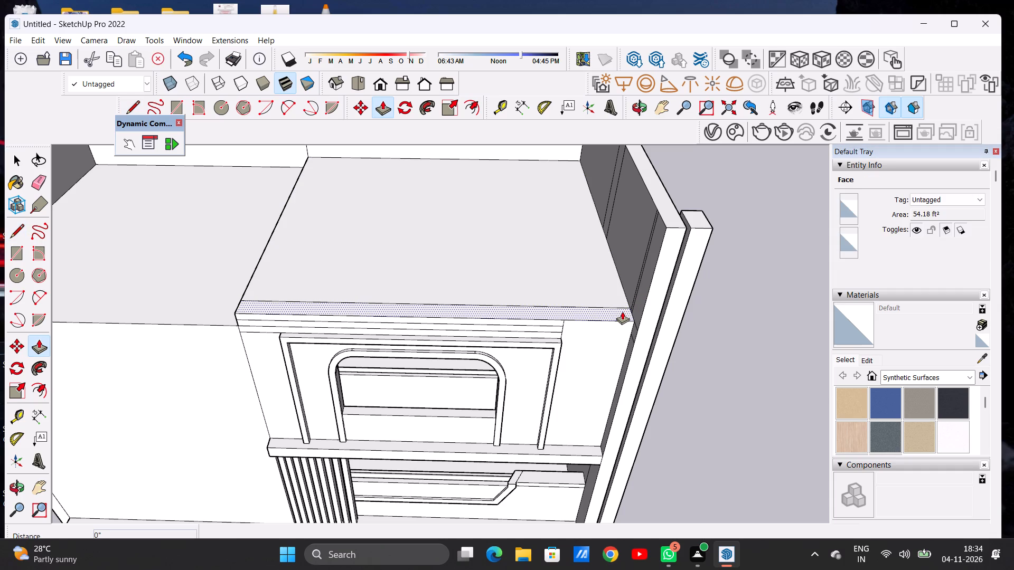
key("space")
key("l")
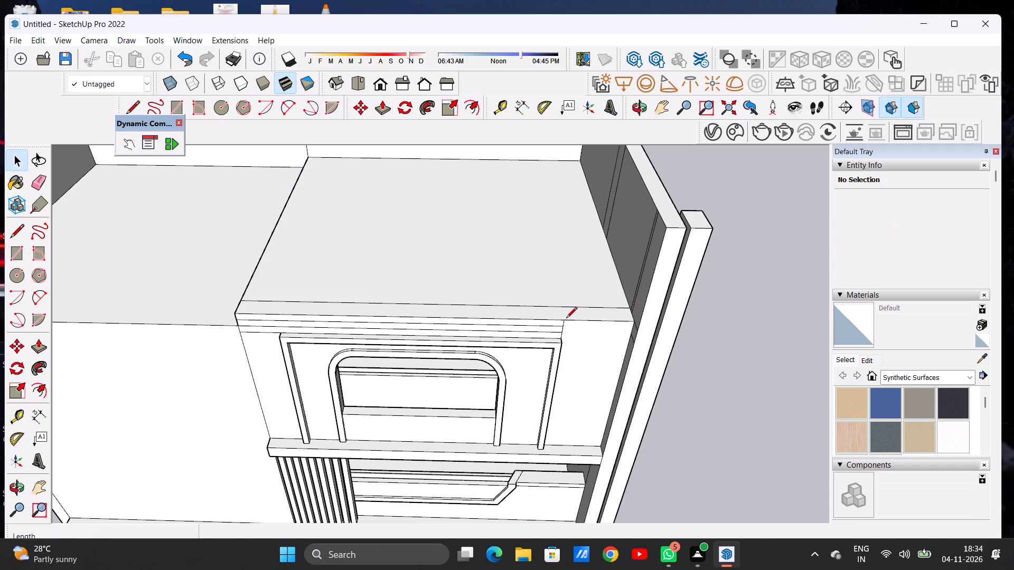
scroll(566, 319, "up", 6)
left_click(562, 321)
left_click(562, 296)
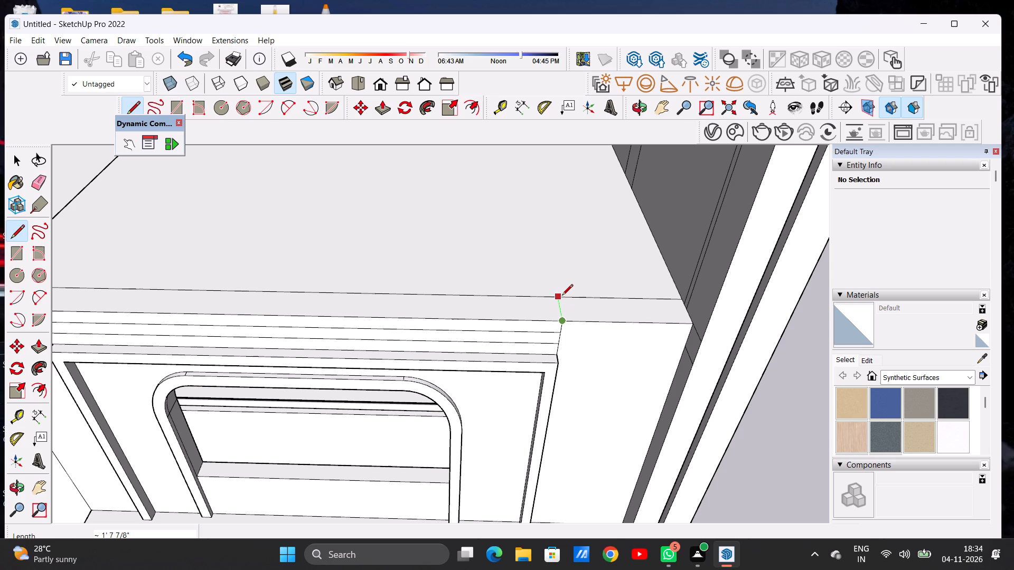
Push/Pull the roof strip's short section beside the side wall up about 6' 7 1/8".
key("p")
left_click(595, 303)
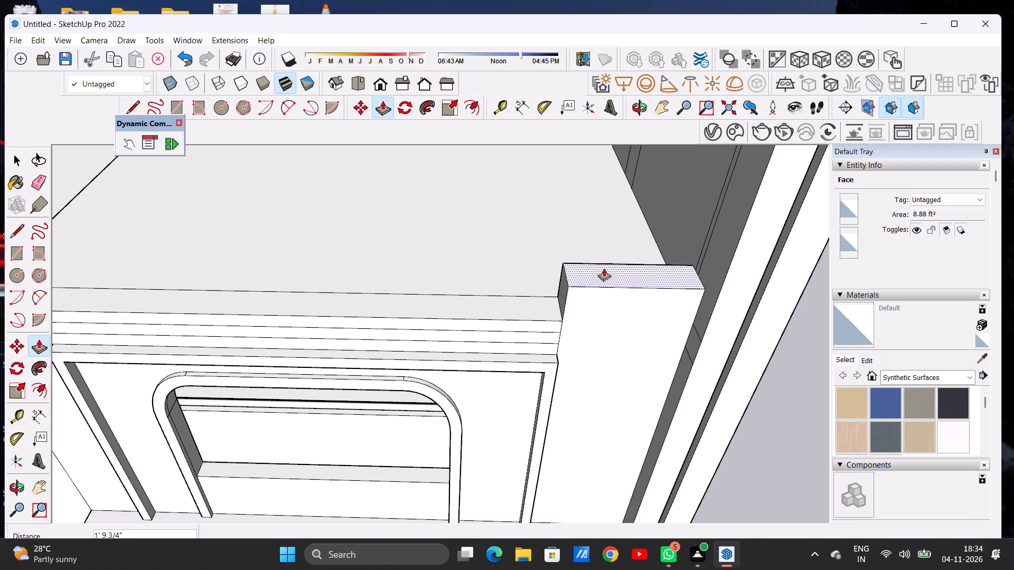
scroll(604, 277, "down", 18)
scroll(634, 258, "up", 13)
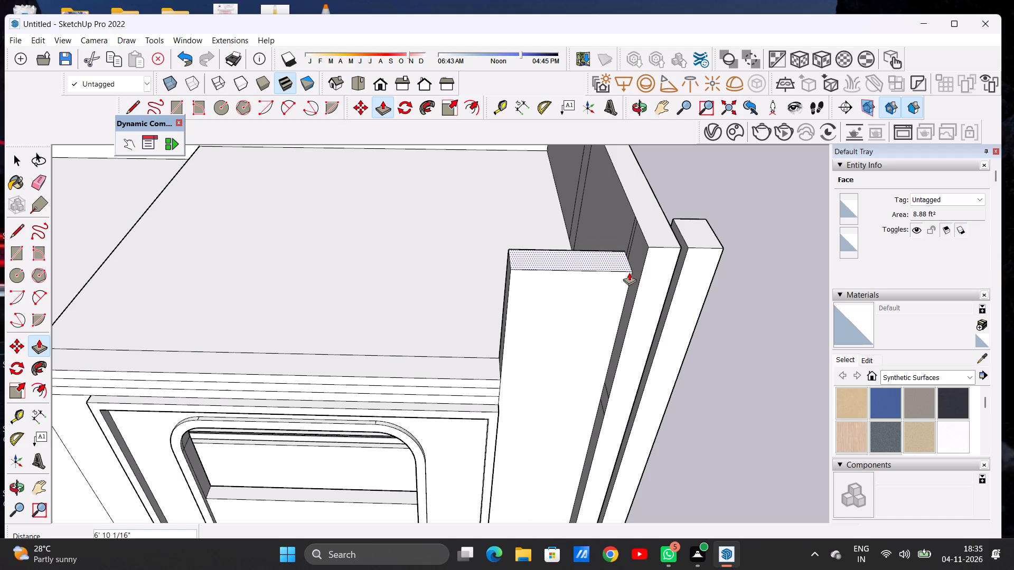
left_click(629, 277)
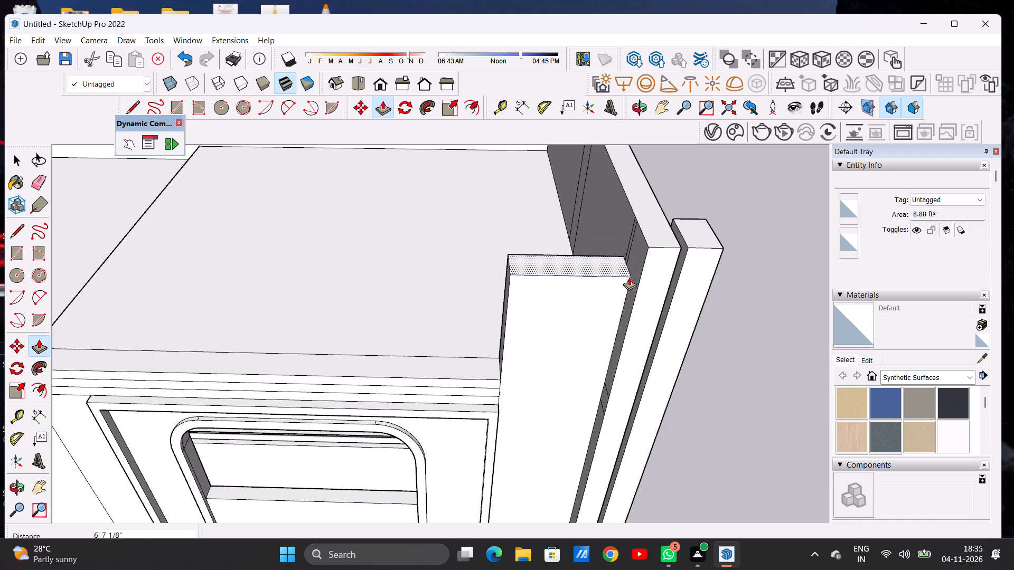
key("space")
Examine the raised section beside the side wall from the front.
type("O")
scroll(551, 303, "down", 17)
scroll(512, 334, "up", 1)
scroll(512, 335, "down", 6)
left_click_drag(523, 337, 521, 244)
scroll(513, 308, "up", 14)
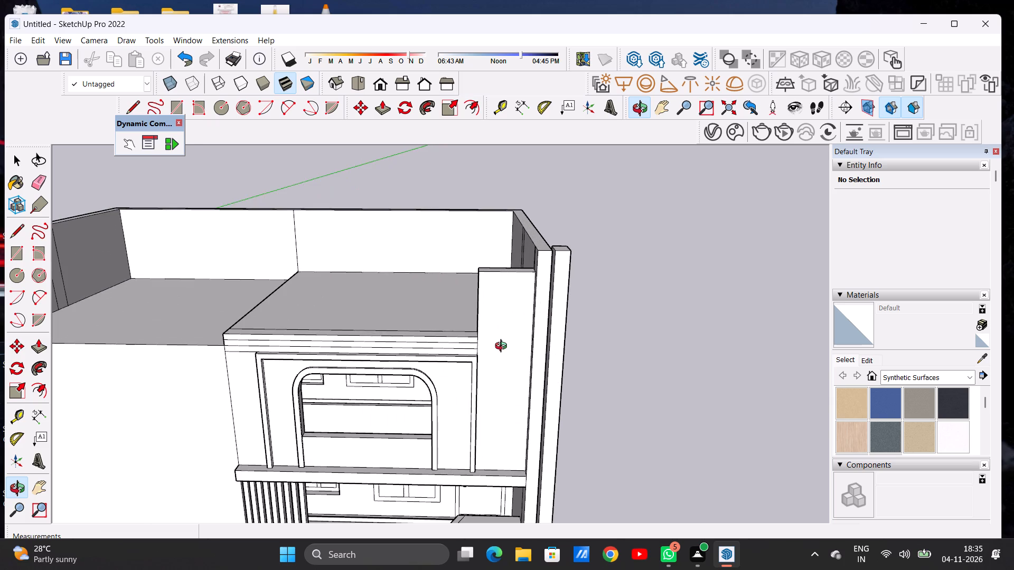
Examine the raised wall section, the framed arched opening and the roof from the front and from above.
left_click_drag(515, 344, 518, 319)
left_click_drag(517, 315, 526, 308)
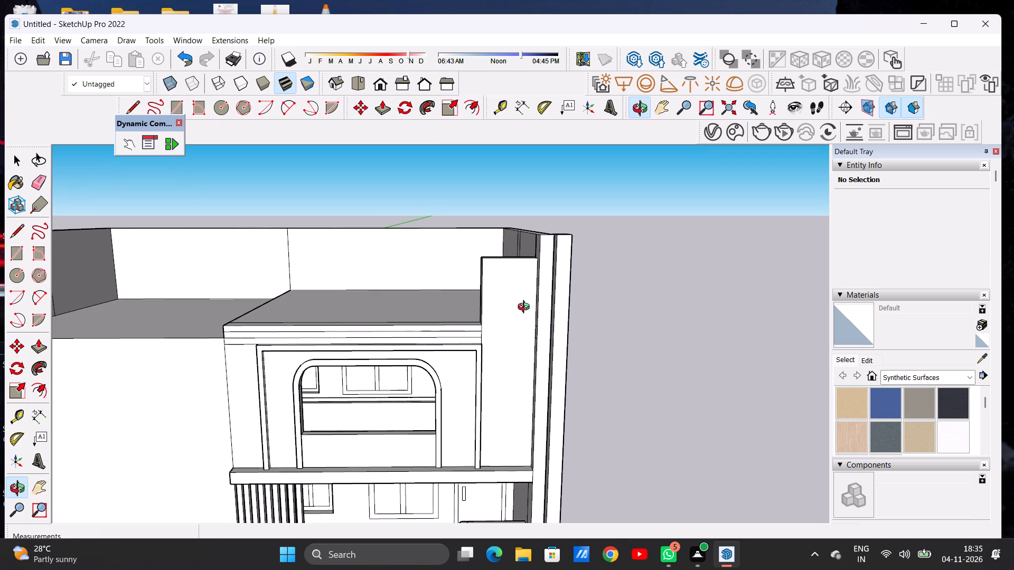
scroll(537, 327, "down", 1)
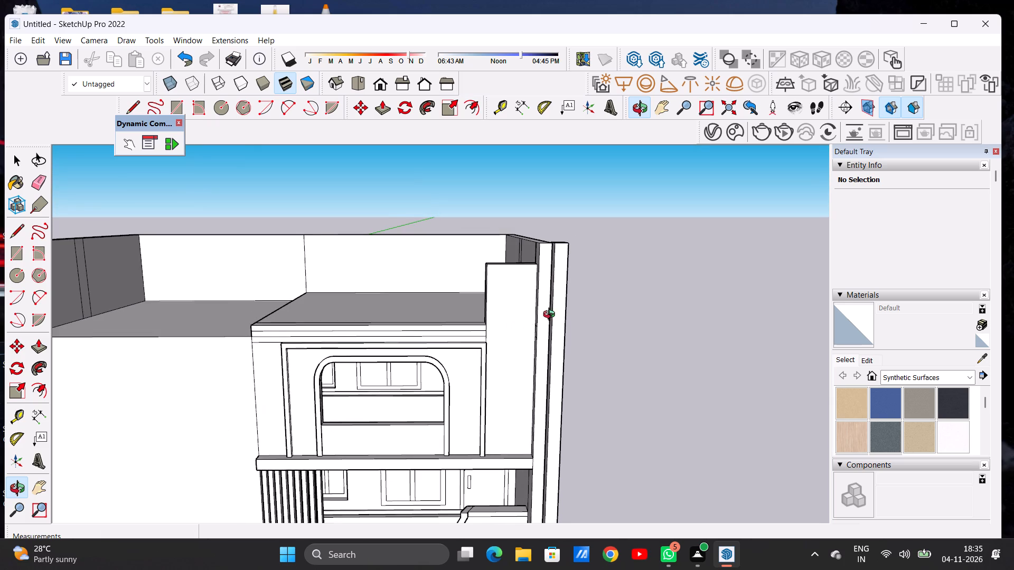
scroll(549, 316, "down", 1)
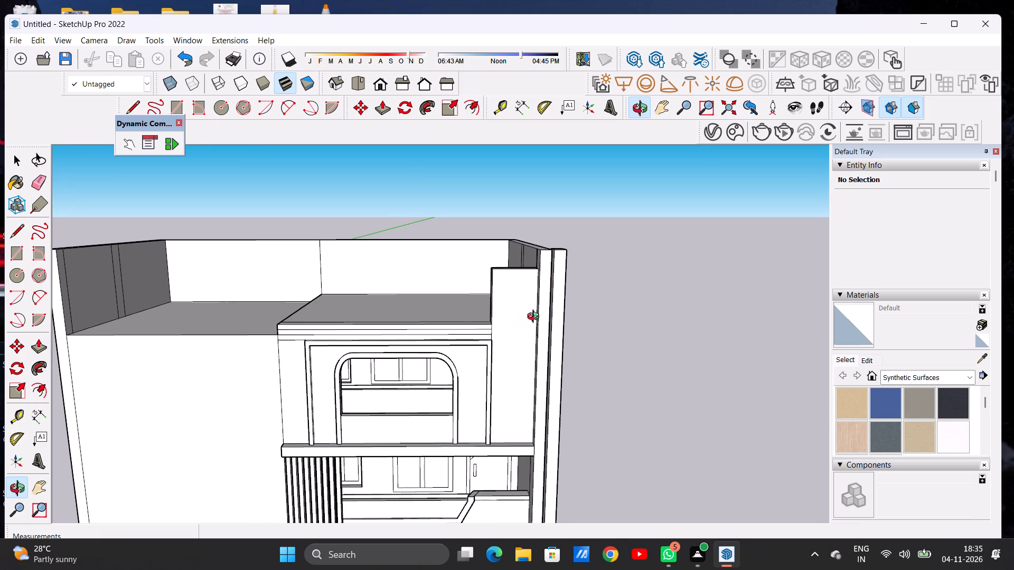
scroll(536, 318, "down", 7)
scroll(485, 355, "up", 3)
scroll(436, 311, "up", 1)
scroll(436, 311, "down", 1)
scroll(436, 311, "up", 6)
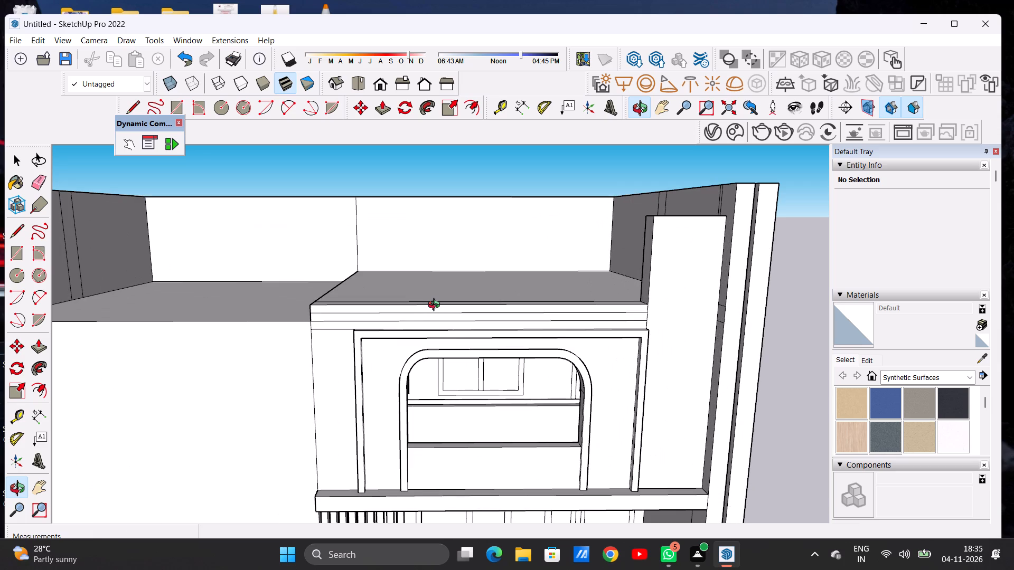
left_click_drag(575, 323, 580, 294)
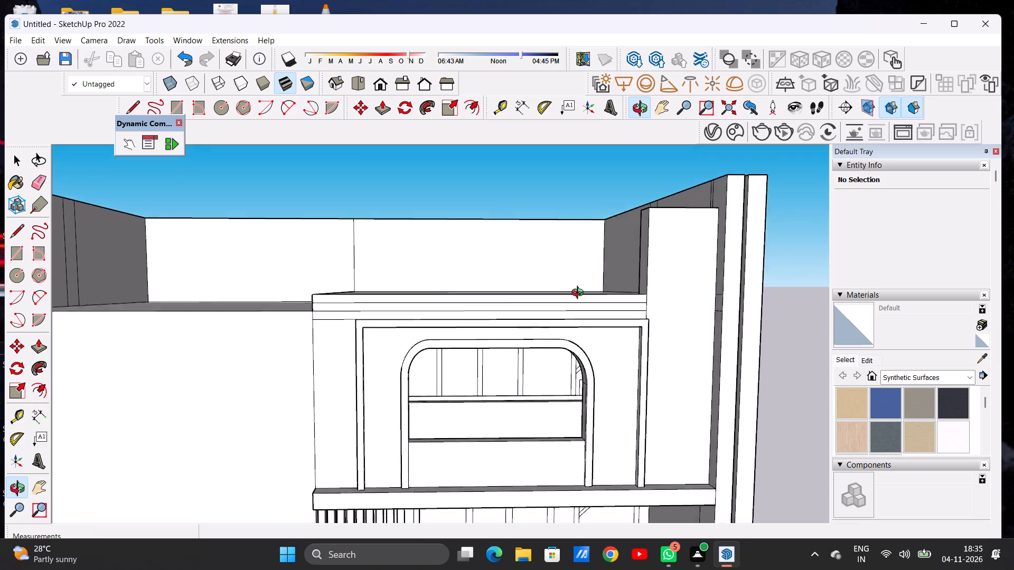
left_click_drag(580, 294, 580, 281)
left_click_drag(580, 281, 577, 295)
scroll(574, 326, "down", 7)
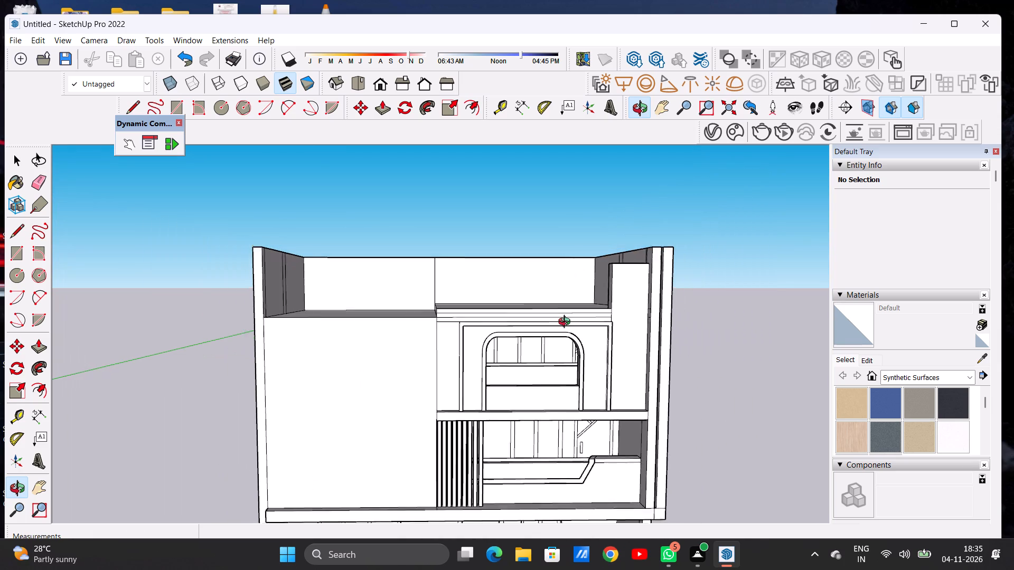
scroll(567, 323, "down", 1)
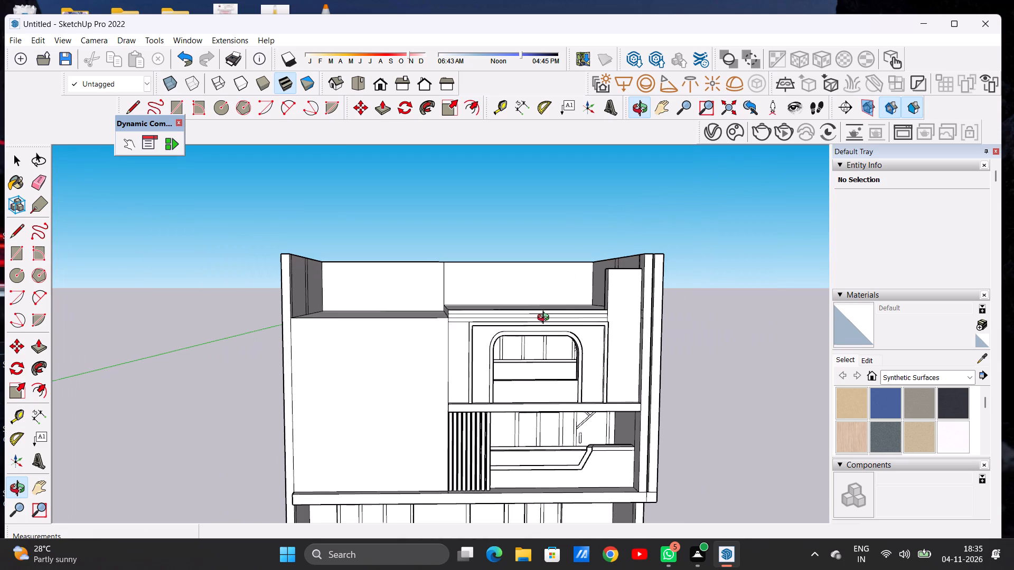
left_click(546, 319)
scroll(435, 335, "down", 1)
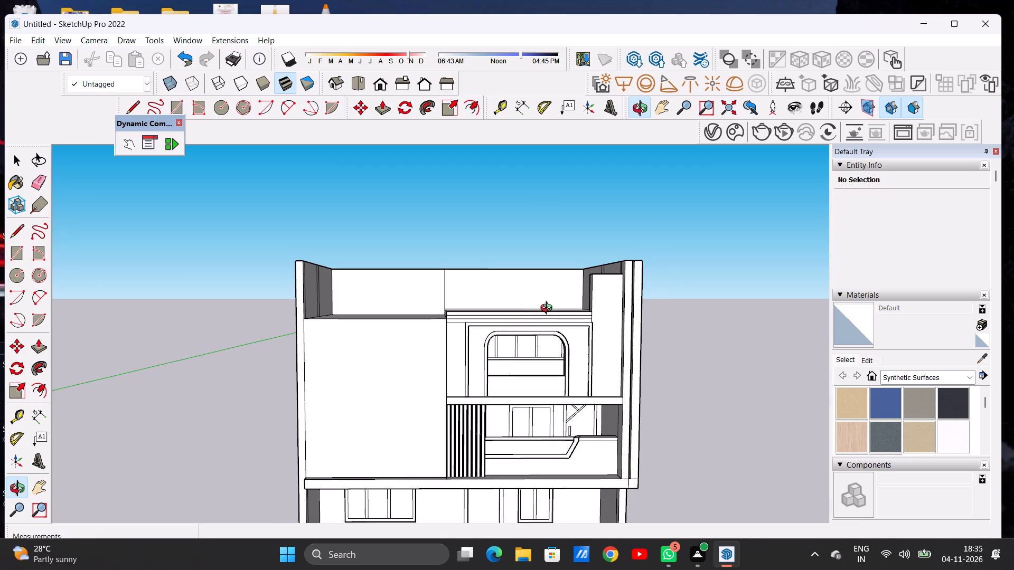
scroll(601, 324, "up", 7)
scroll(584, 325, "down", 2)
scroll(584, 325, "up", 1)
scroll(584, 325, "down", 1)
scroll(584, 325, "up", 3)
scroll(584, 324, "down", 8)
left_click_drag(507, 305, 509, 381)
left_click_drag(371, 282, 528, 290)
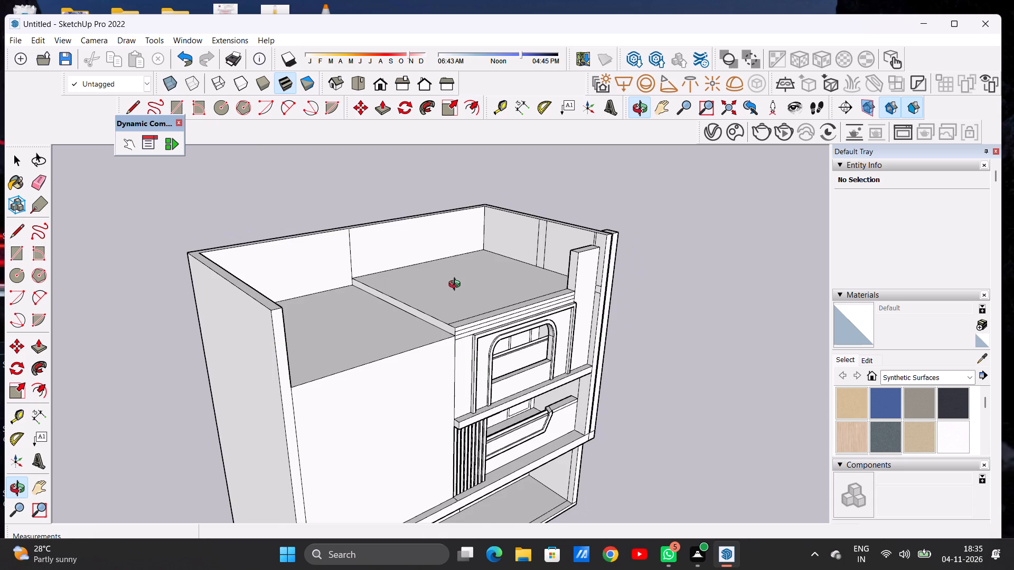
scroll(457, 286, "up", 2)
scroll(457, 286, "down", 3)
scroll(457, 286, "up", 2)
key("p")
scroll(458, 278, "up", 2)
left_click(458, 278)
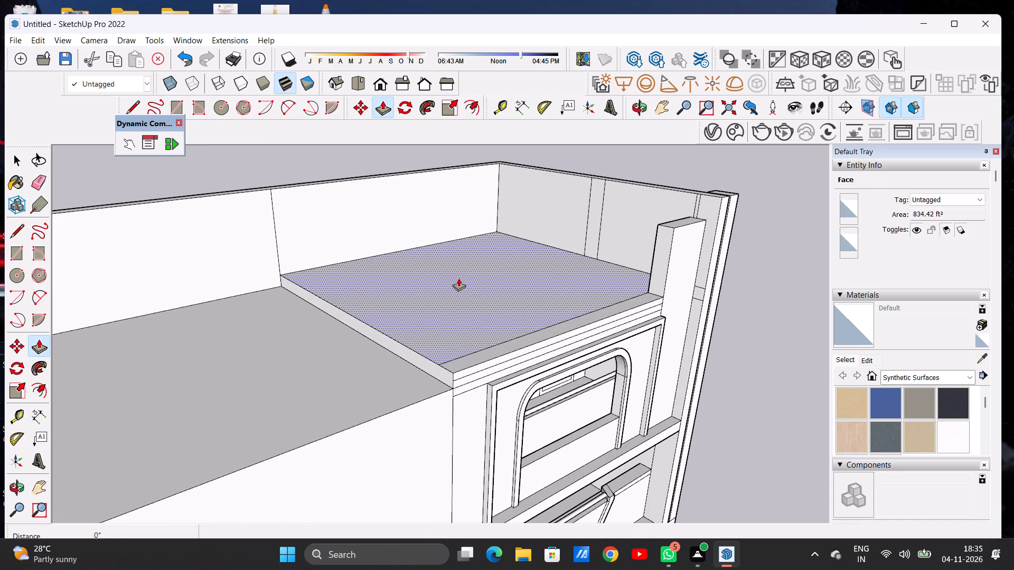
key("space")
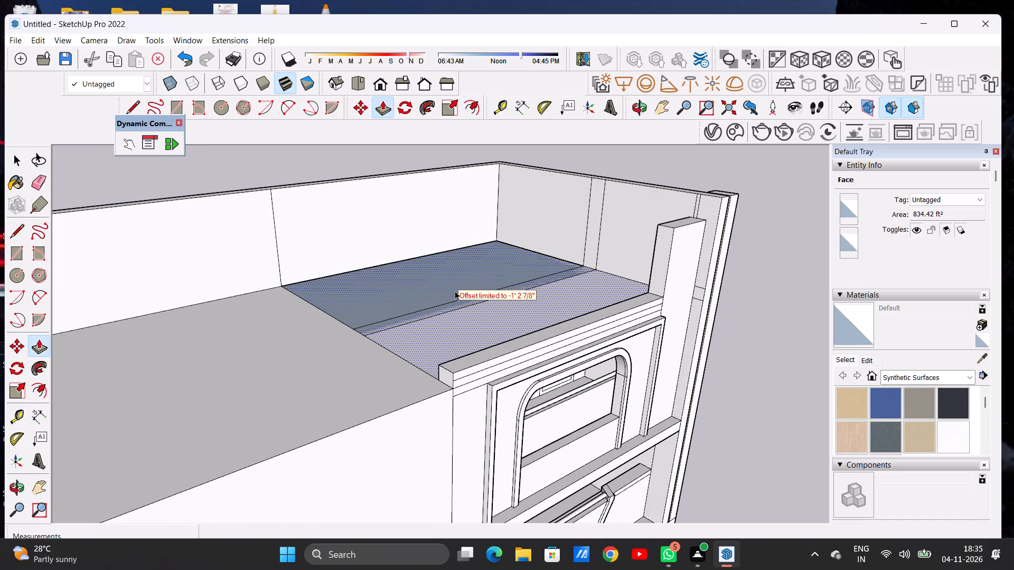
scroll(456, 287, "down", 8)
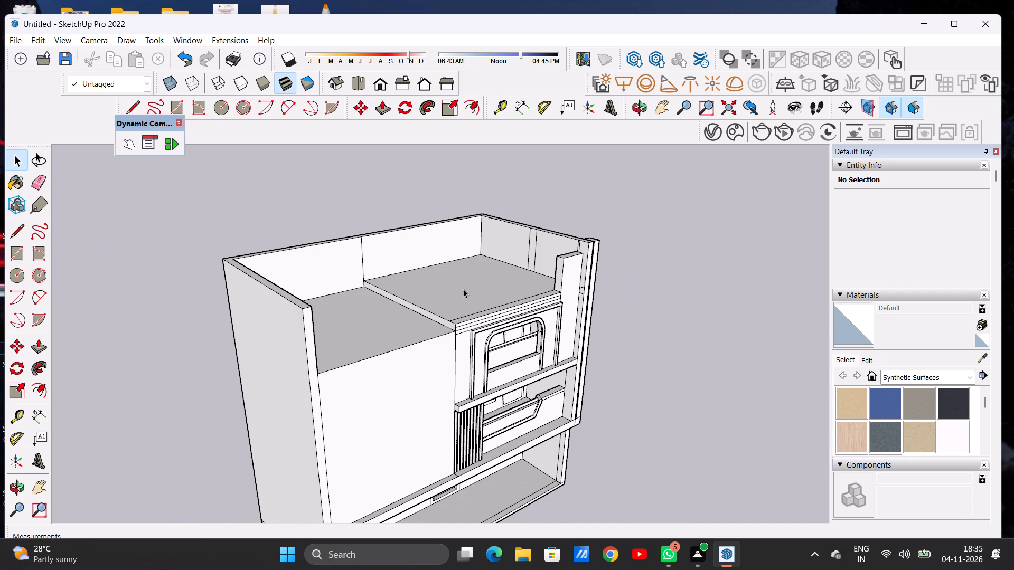
Examine the whole front elevation, including the raised section beside the side wall.
key("o")
left_click_drag(510, 315, 359, 306)
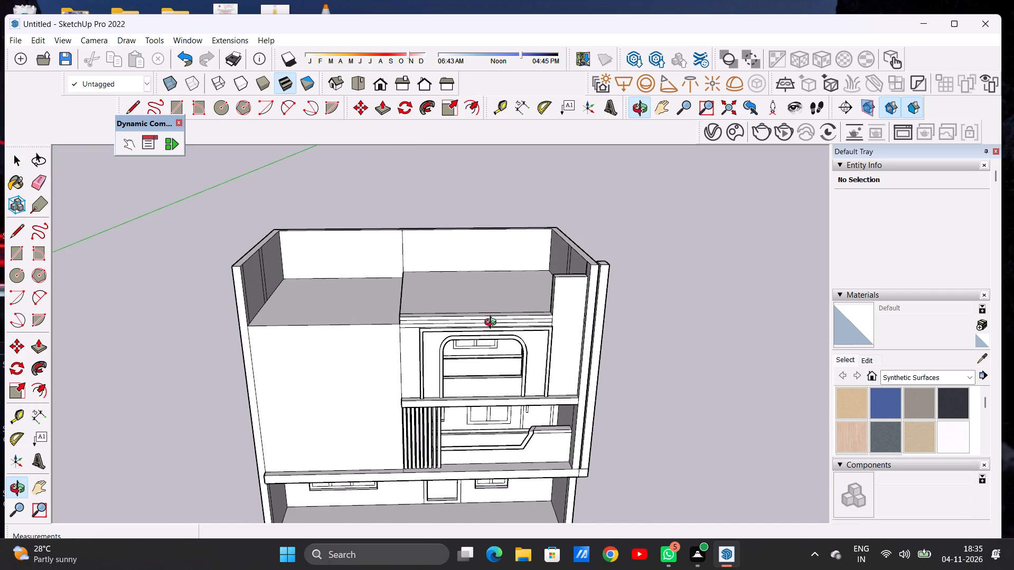
scroll(547, 325, "up", 6)
scroll(559, 321, "down", 1)
scroll(559, 321, "up", 6)
left_click_drag(551, 322, 532, 291)
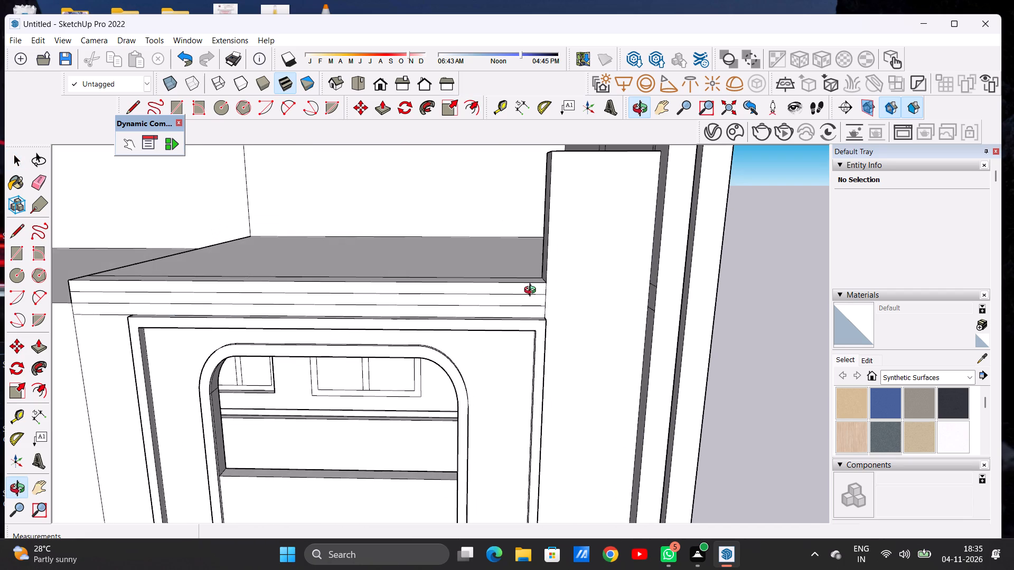
scroll(532, 313, "down", 12)
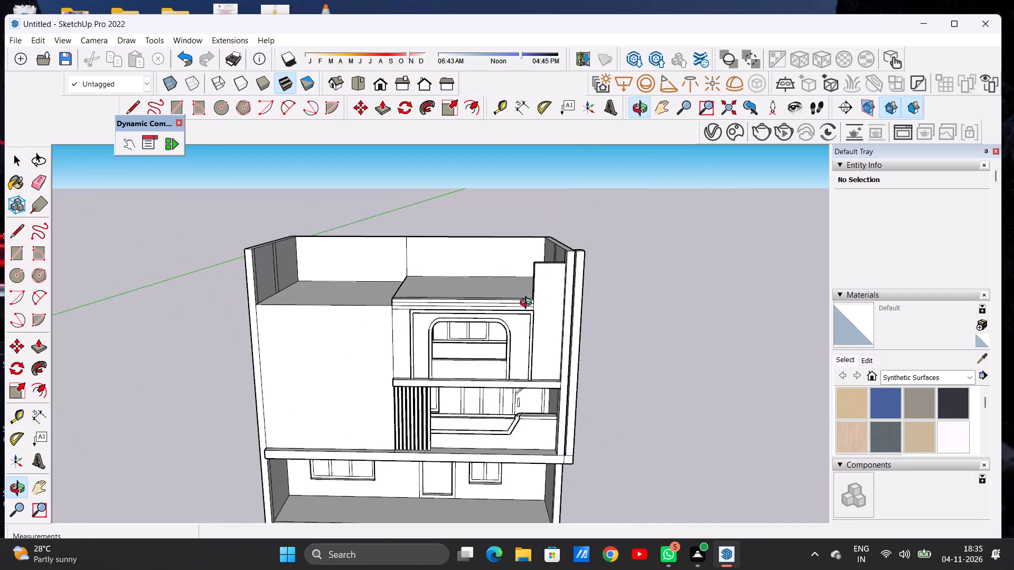
scroll(528, 304, "down", 5)
scroll(528, 303, "up", 1)
scroll(528, 303, "down", 2)
left_click_drag(544, 312, 544, 289)
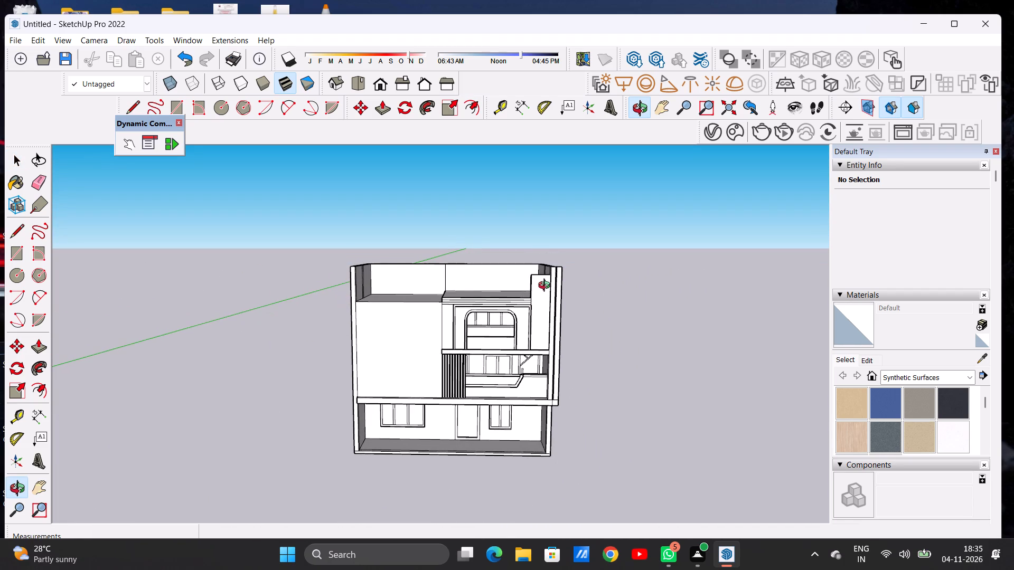
left_click_drag(547, 287, 542, 280)
Draw a vertical line about 21' 6 5/8" long on the raised section just beside the arch frame, from the floor band to the top edge.
scroll(556, 321, "up", 13)
key("l")
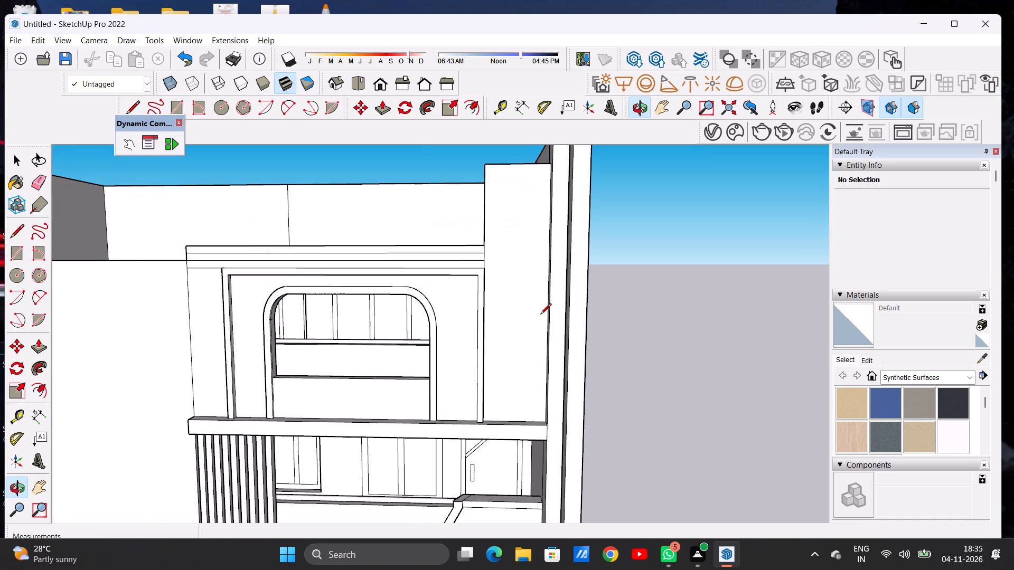
scroll(506, 379, "up", 7)
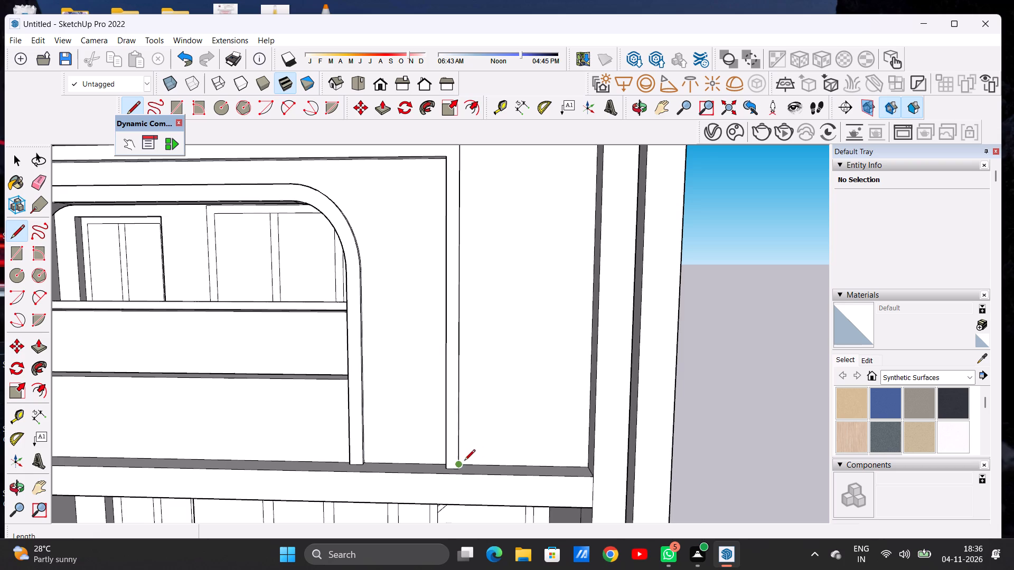
scroll(470, 460, "up", 11)
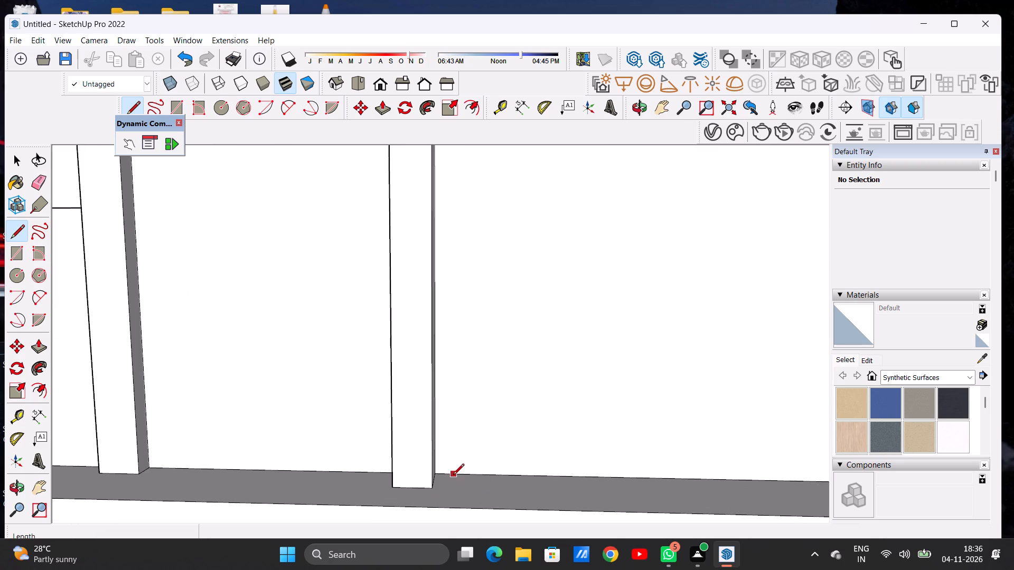
left_click(453, 476)
scroll(453, 322, "down", 2)
scroll(456, 349, "up", 1)
scroll(457, 359, "down", 5)
scroll(462, 372, "up", 2)
scroll(462, 372, "down", 4)
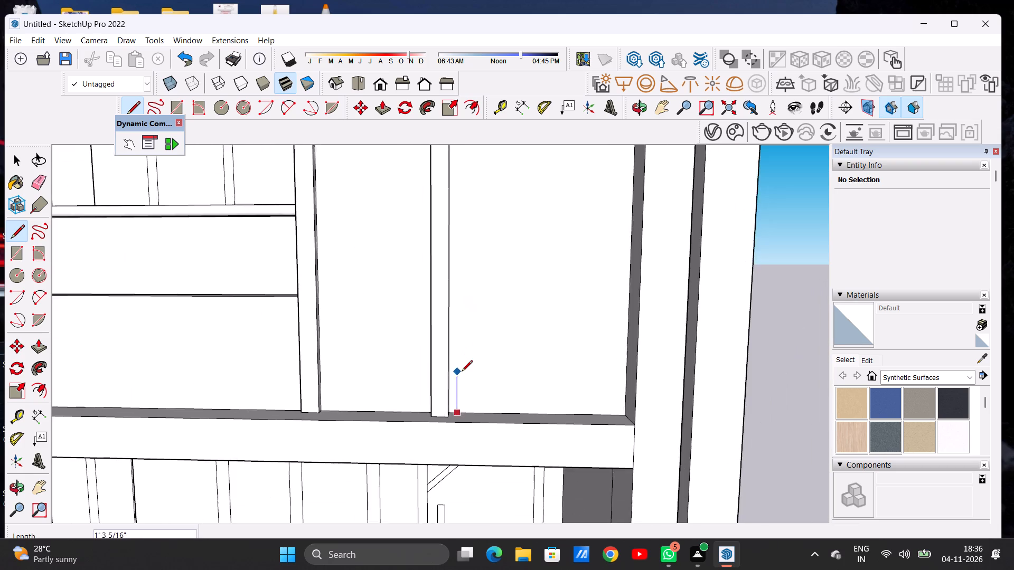
scroll(462, 372, "down", 7)
scroll(471, 252, "down", 8)
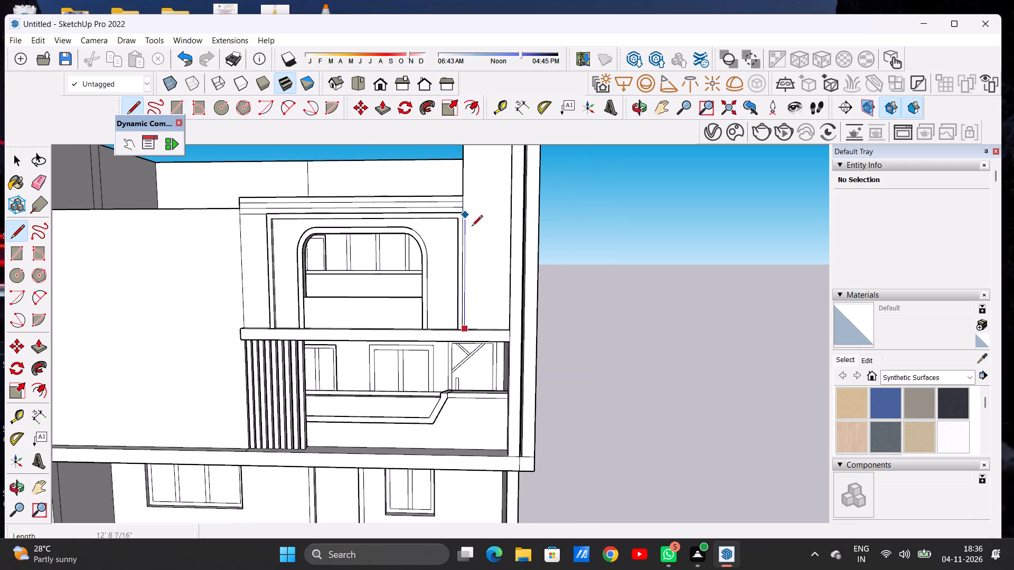
scroll(477, 252, "down", 3)
scroll(475, 167, "up", 12)
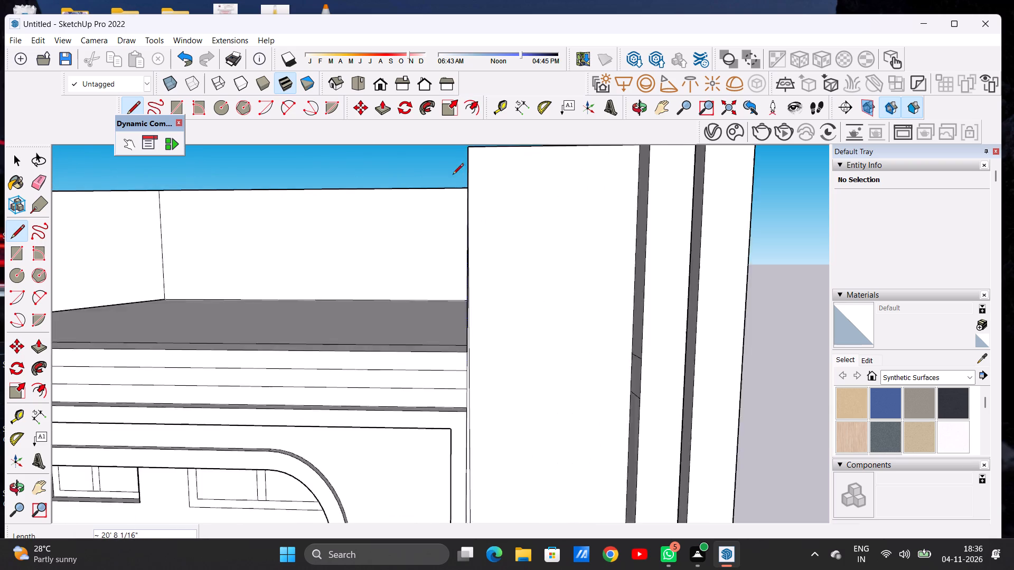
scroll(478, 184, "down", 7)
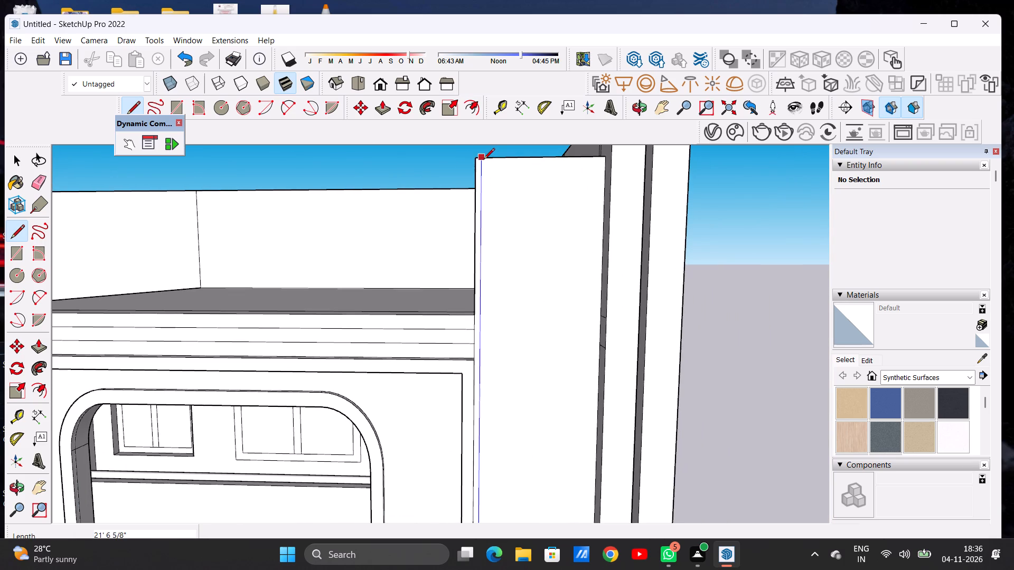
left_click(484, 160)
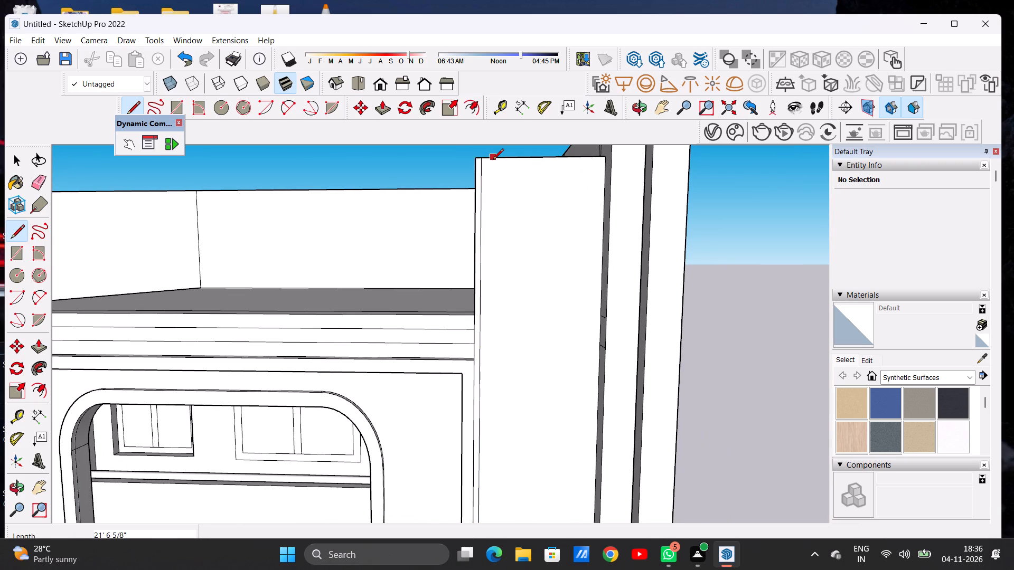
Draw a second vertical line about 21' 6 5/8" long beside the first, from the top edge to the floor band, enclosing a narrow strip.
left_click(497, 159)
scroll(499, 186, "down", 12)
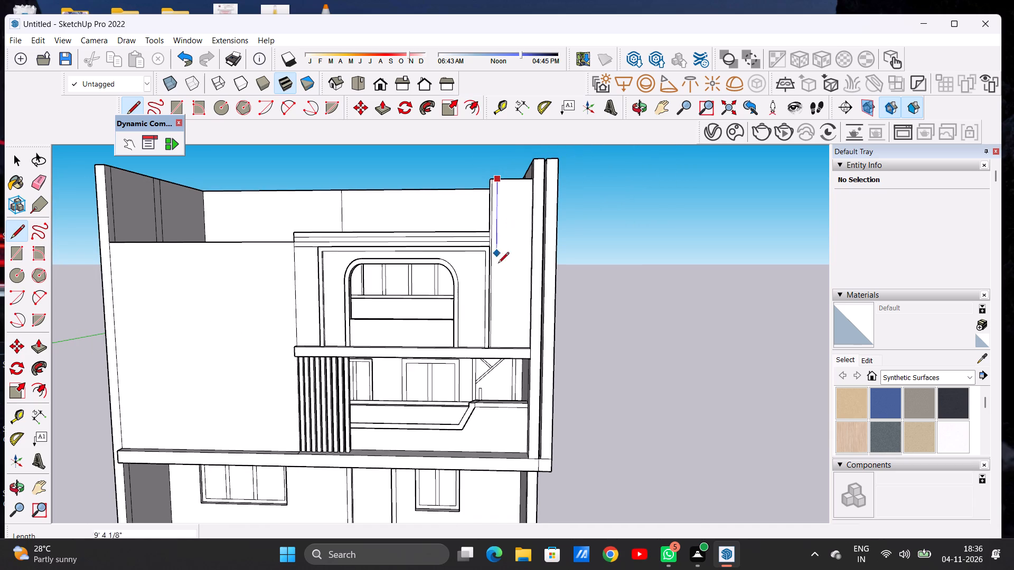
scroll(504, 339, "up", 13)
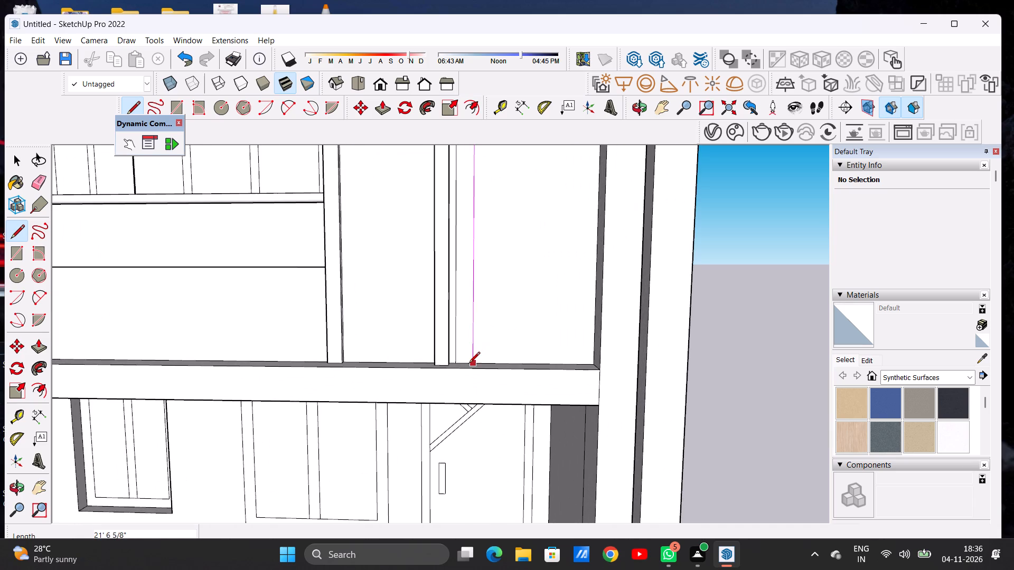
left_click(472, 363)
key("space")
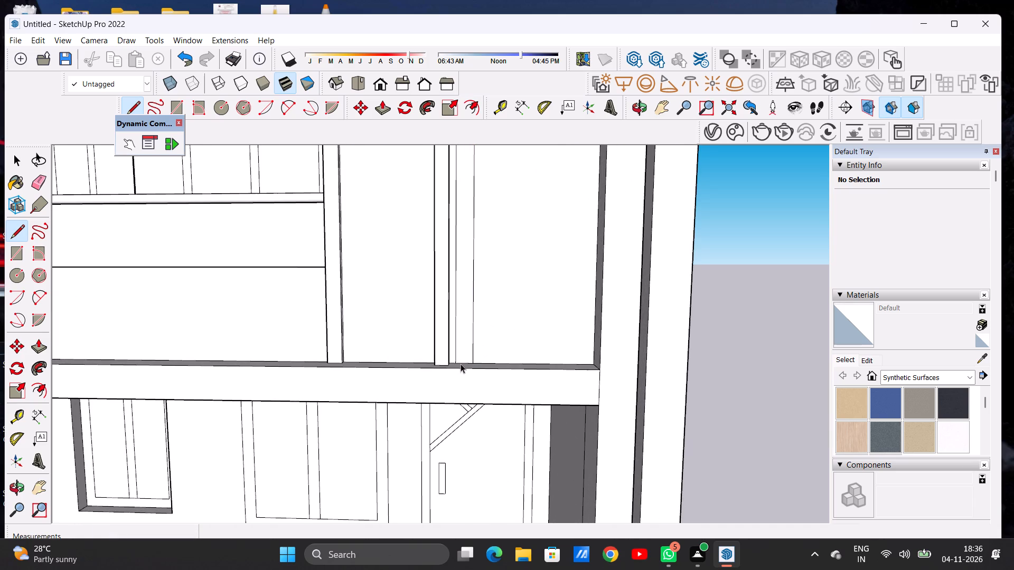
Copy the narrow strip four times across the raised section toward the side wall, spaced about 1' apart along the floor band.
scroll(451, 373, "down", 14)
scroll(421, 359, "up", 1)
scroll(425, 359, "down", 1)
scroll(450, 354, "up", 5)
scroll(450, 354, "down", 1)
scroll(450, 354, "up", 7)
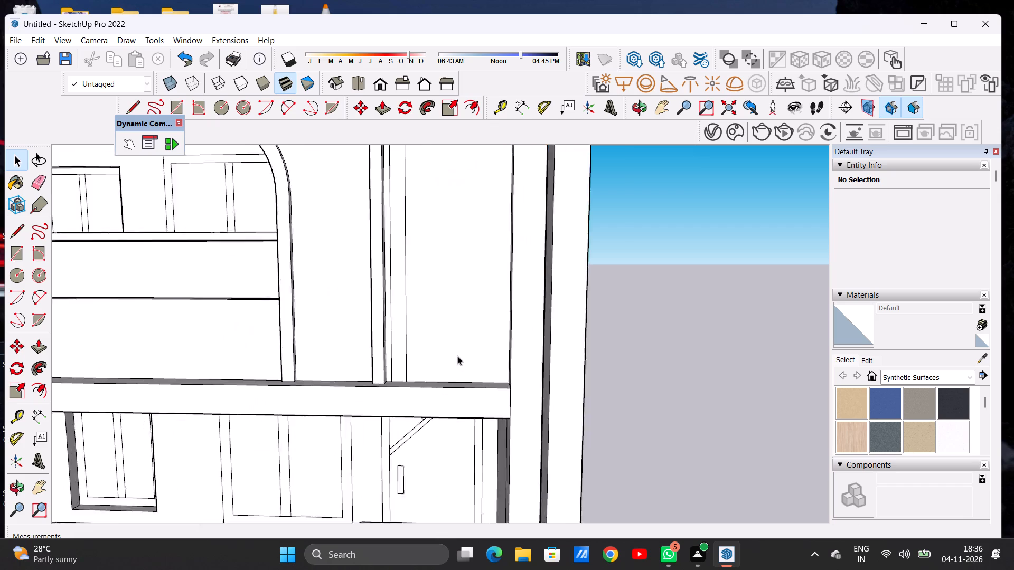
scroll(457, 356, "up", 1)
double_click(386, 373)
key("m")
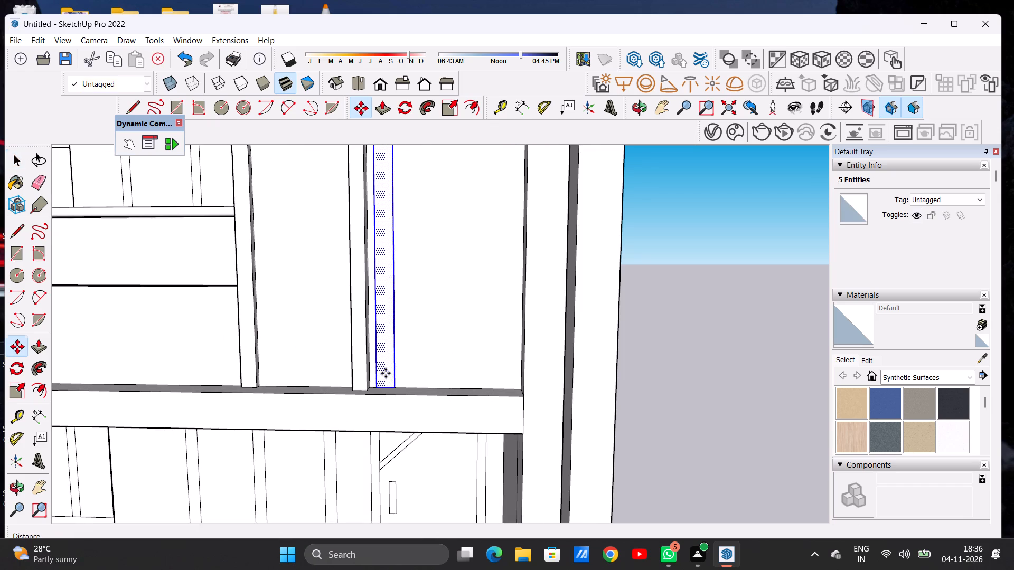
scroll(402, 382, "up", 5)
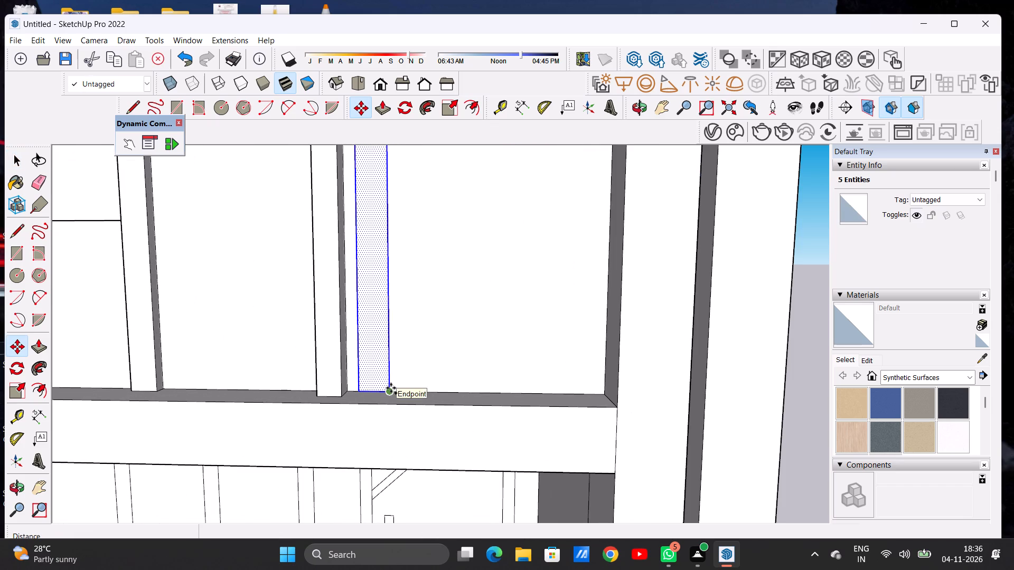
left_click(391, 388)
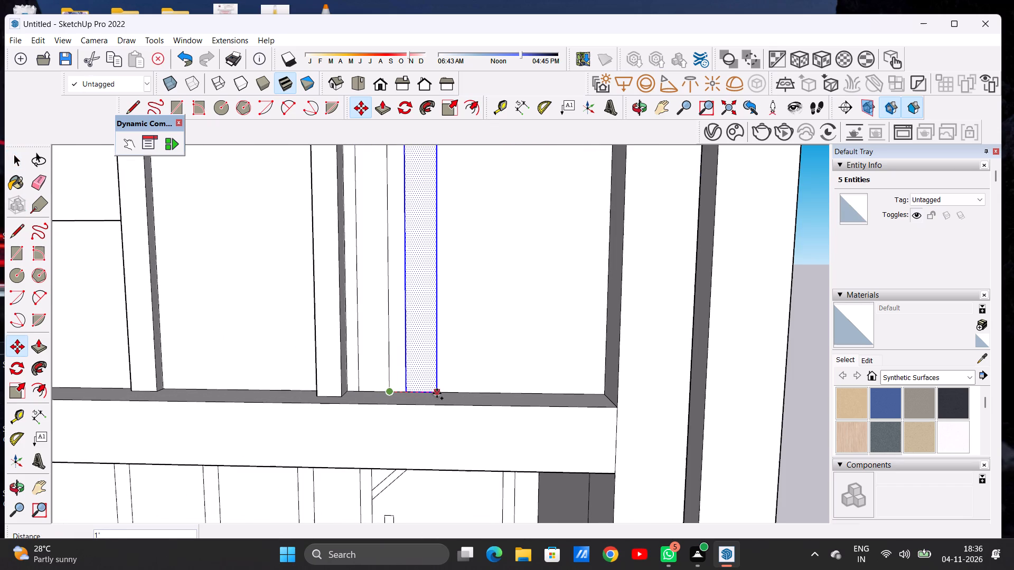
left_click(435, 393)
left_click(435, 393)
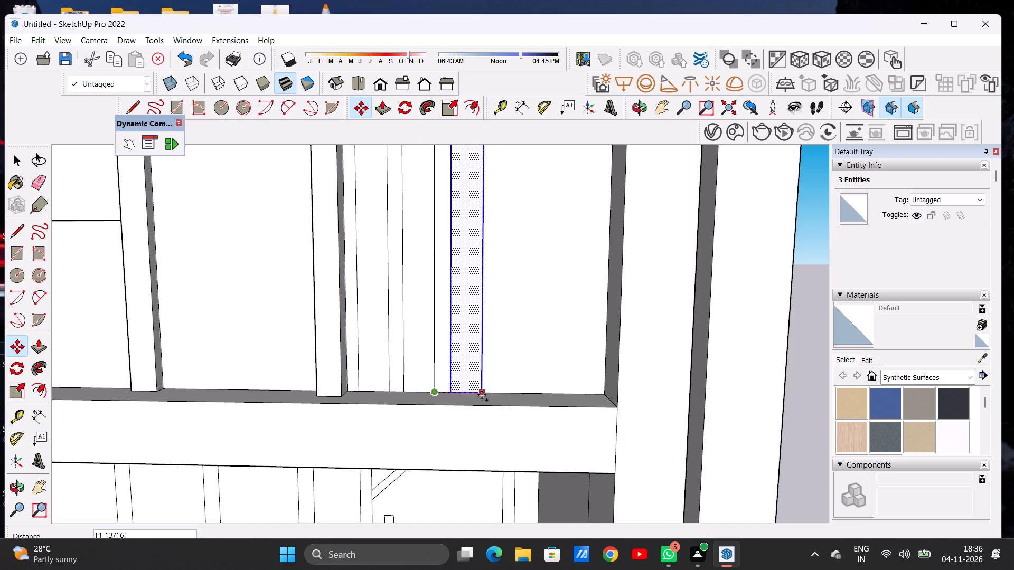
left_click(481, 395)
left_click(481, 395)
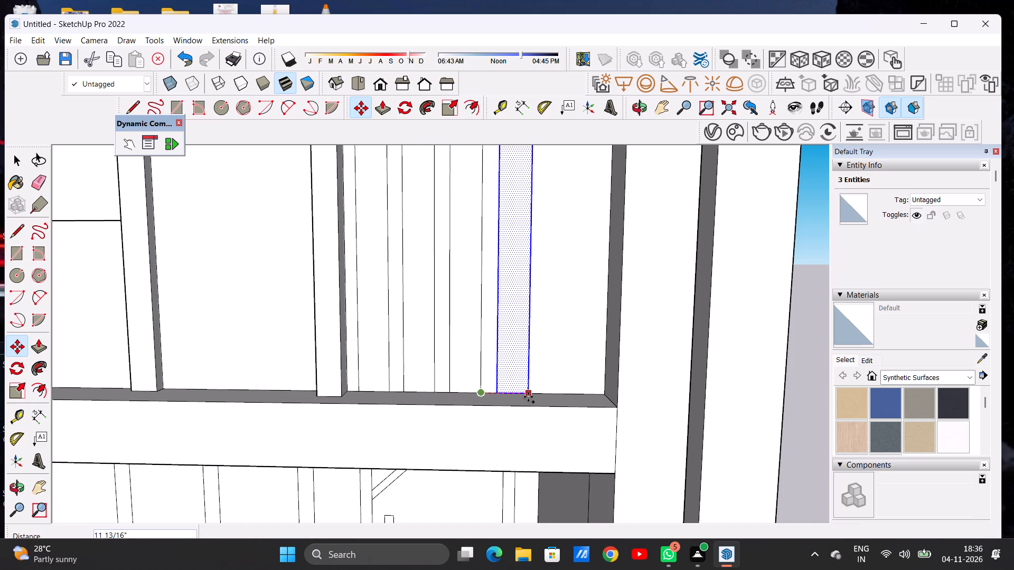
left_click(528, 397)
left_click(528, 397)
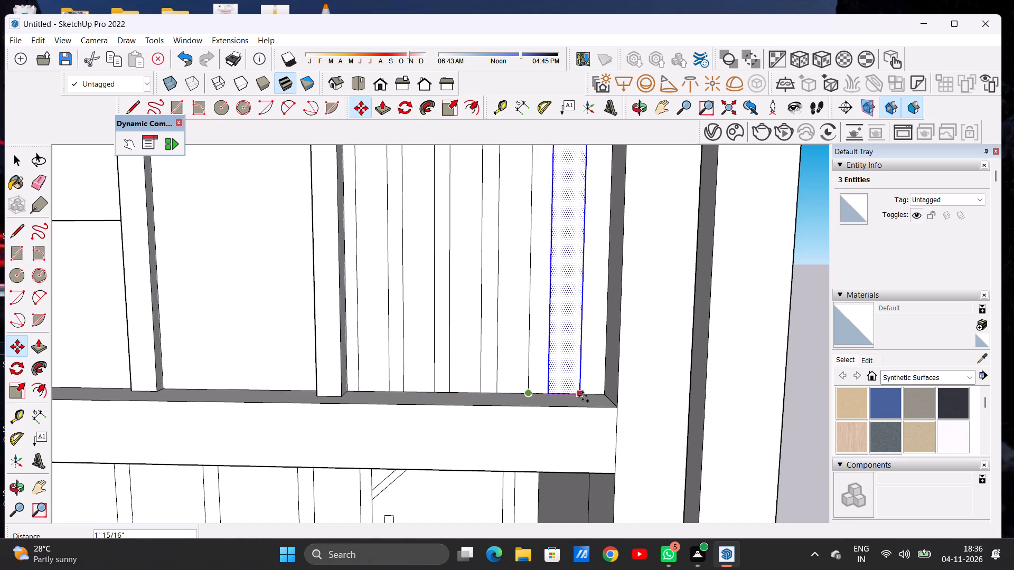
left_click(580, 395)
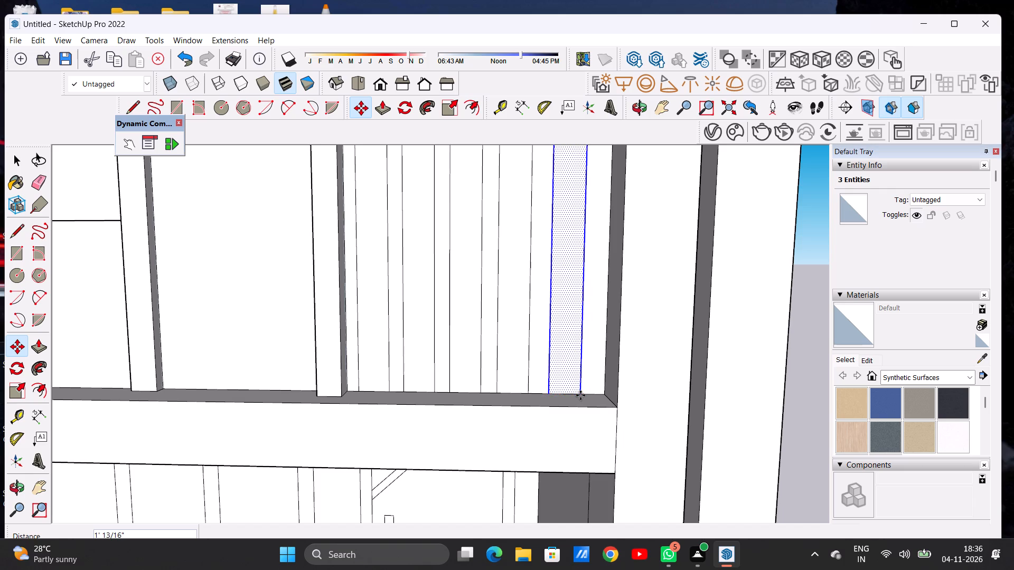
key("space")
scroll(472, 366, "down", 20)
scroll(472, 366, "down", 2)
left_click(572, 327)
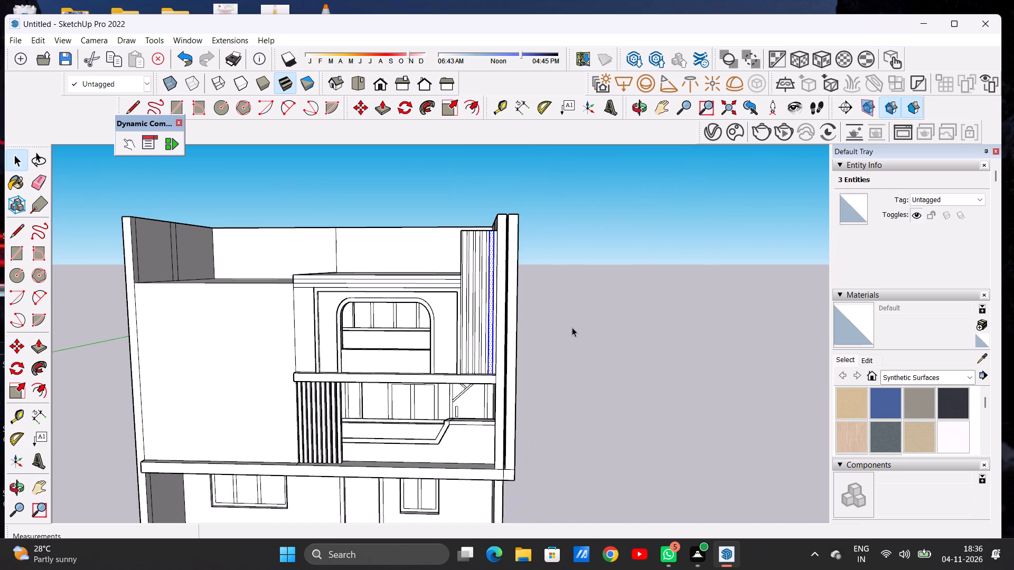
Push/Pull the three narrow strips nearest the arch frame outward about 5 7/8" from the tall raised section.
key("o")
left_click_drag(524, 253, 463, 379)
scroll(457, 287, "up", 6)
scroll(457, 287, "down", 2)
scroll(457, 287, "up", 3)
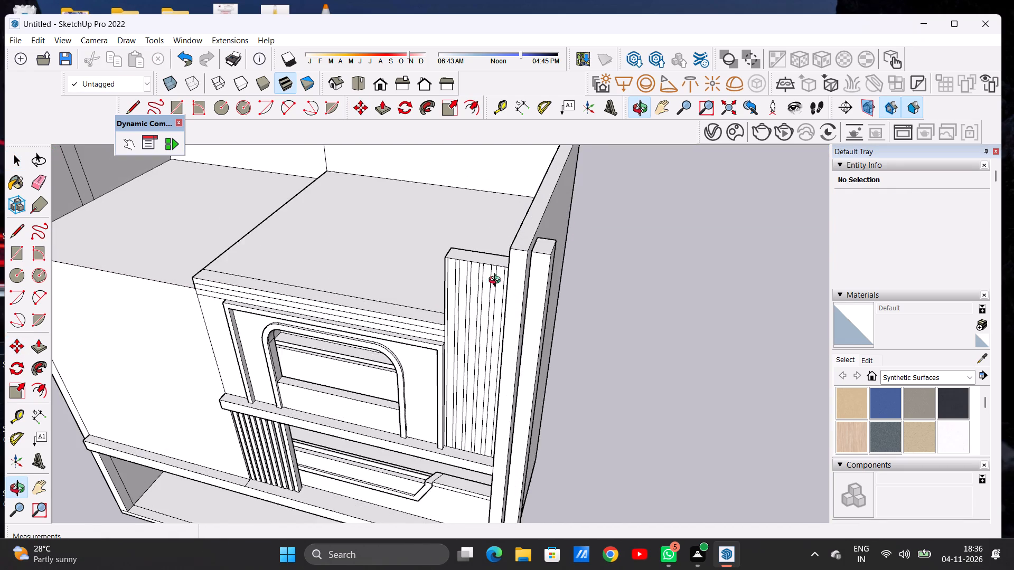
scroll(497, 281, "up", 2)
scroll(502, 280, "down", 1)
scroll(502, 280, "up", 1)
left_click_drag(471, 278, 580, 270)
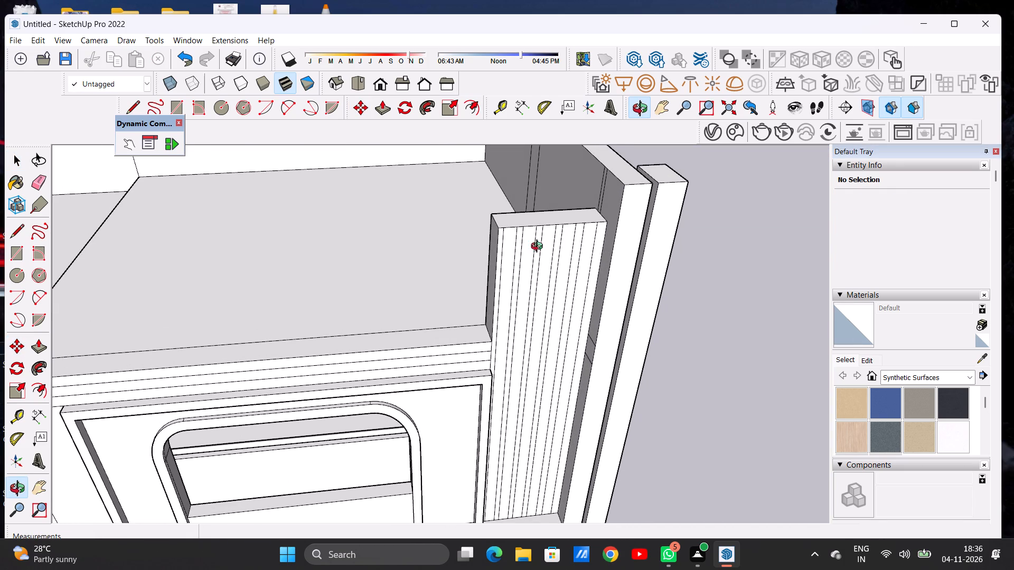
left_click_drag(553, 261, 591, 303)
scroll(534, 269, "up", 8)
key("p")
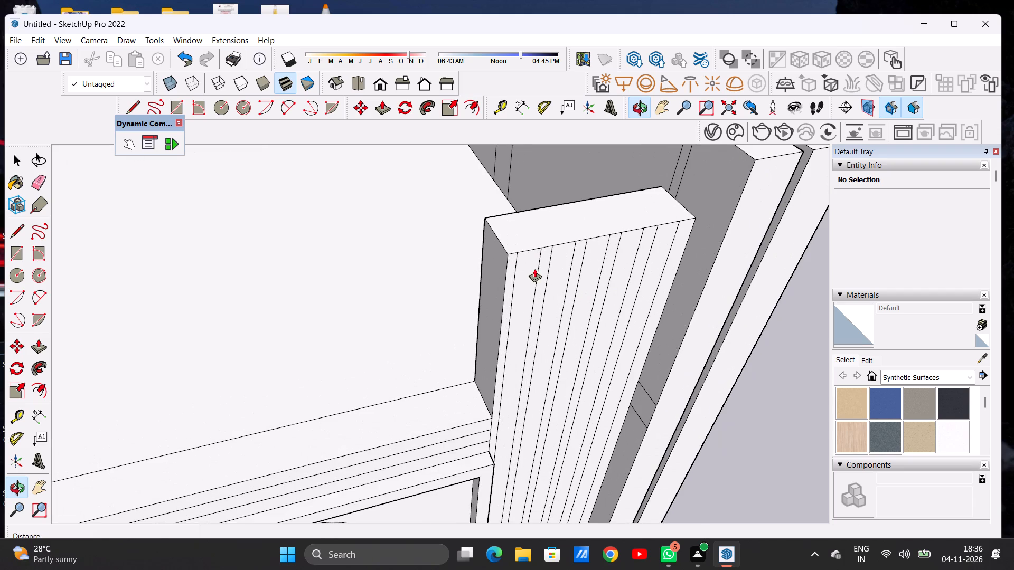
scroll(533, 262, "up", 4)
left_click(526, 256)
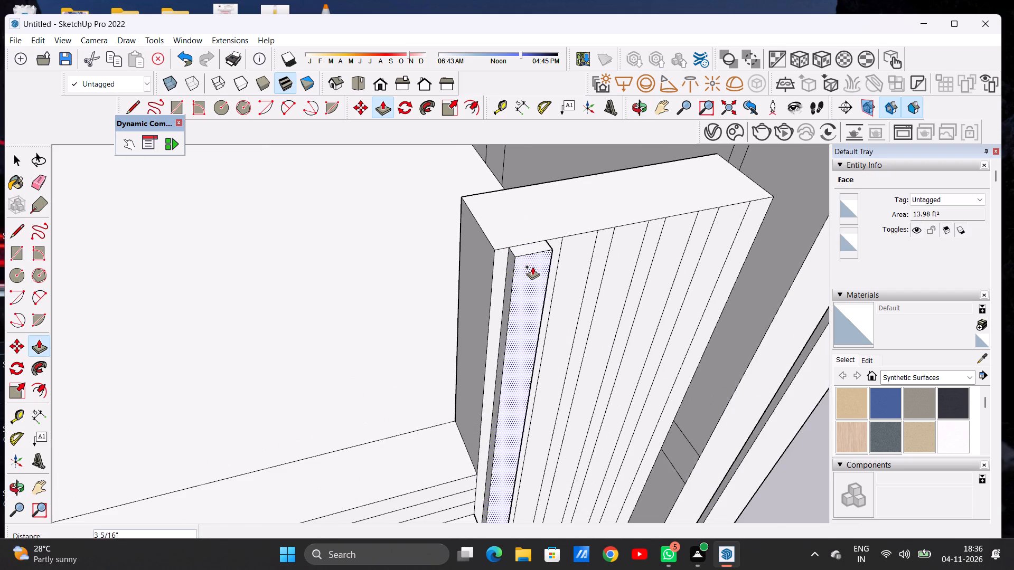
left_click(534, 277)
left_click(576, 243)
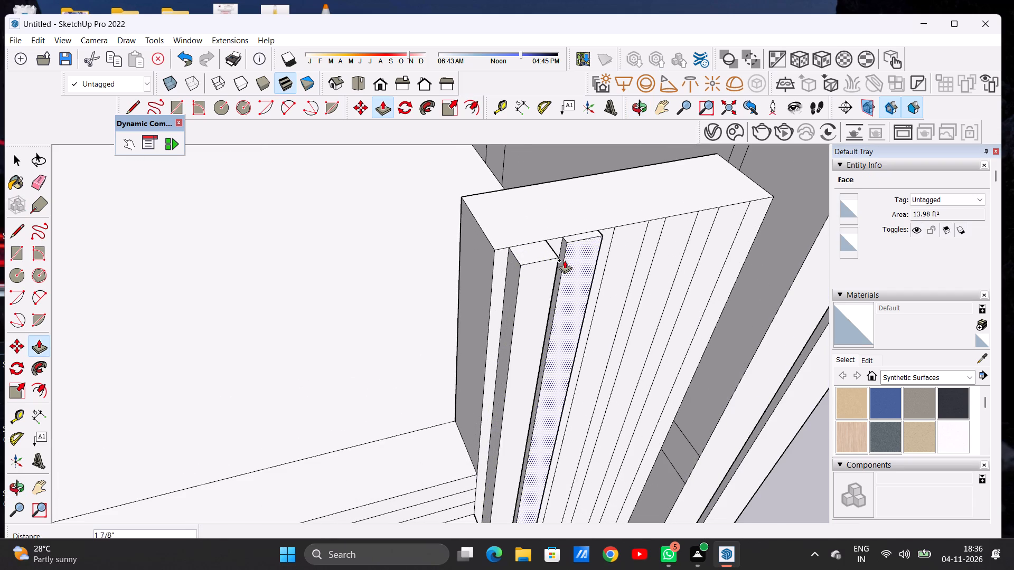
left_click(559, 261)
left_click(621, 238)
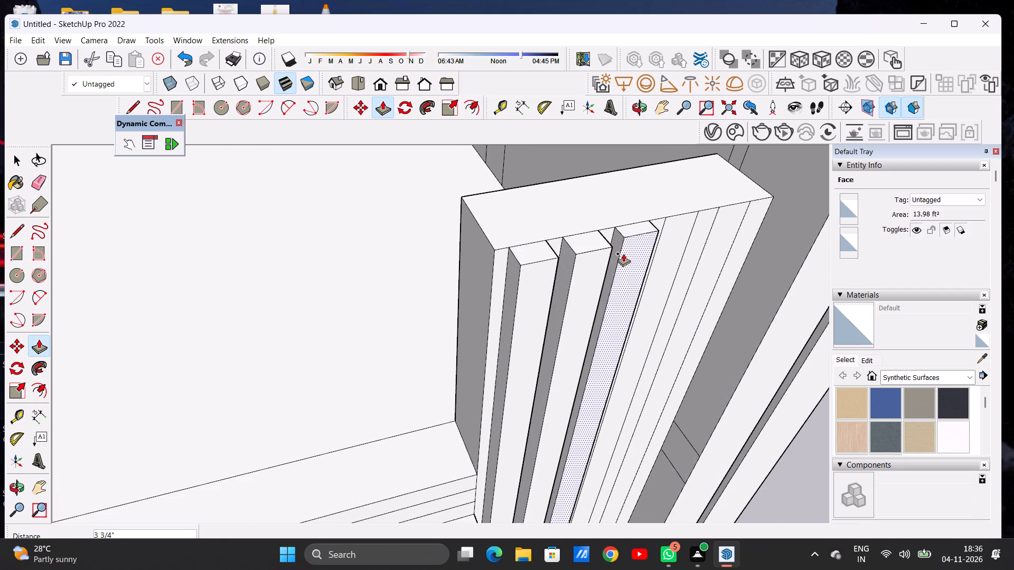
left_click(609, 257)
Push/Pull the remaining two strips near the side wall outward about 5 7/8" to match the other three.
scroll(491, 290, "down", 9)
scroll(599, 247, "up", 6)
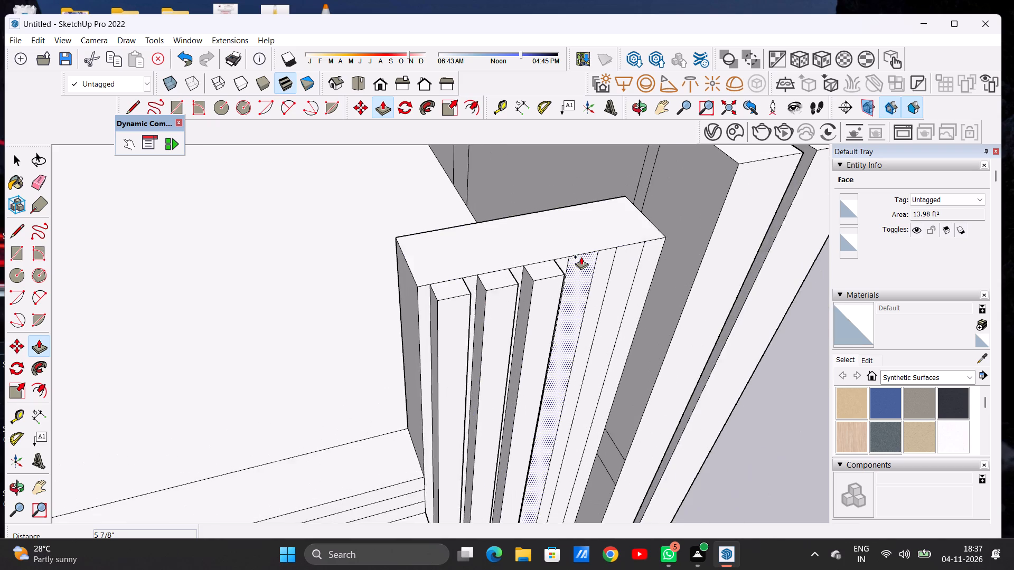
scroll(581, 256, "up", 1)
scroll(581, 256, "down", 1)
scroll(581, 256, "up", 5)
left_click(572, 268)
left_click(550, 295)
scroll(506, 302, "down", 4)
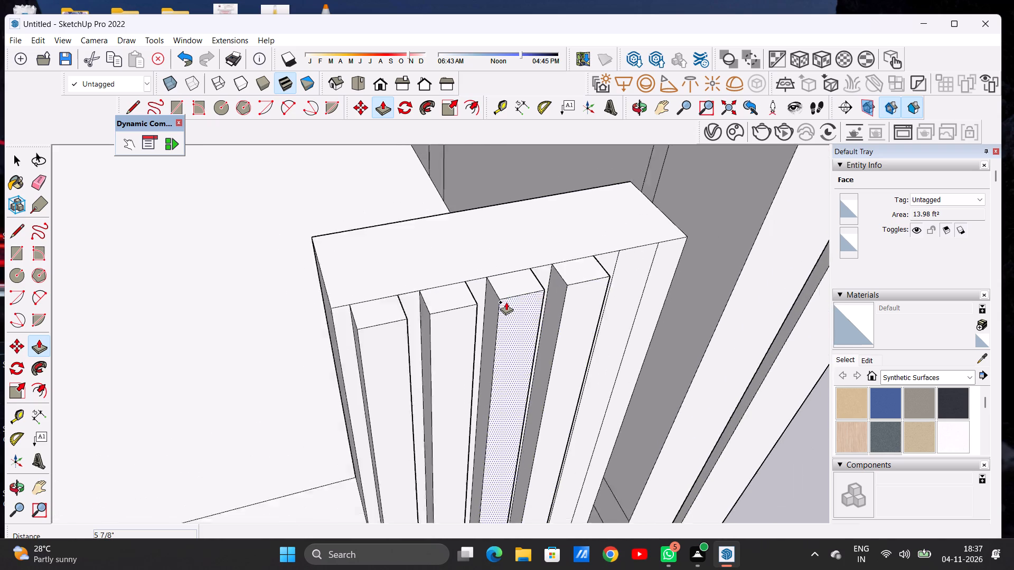
scroll(506, 302, "down", 4)
scroll(590, 274, "up", 11)
left_click(566, 280)
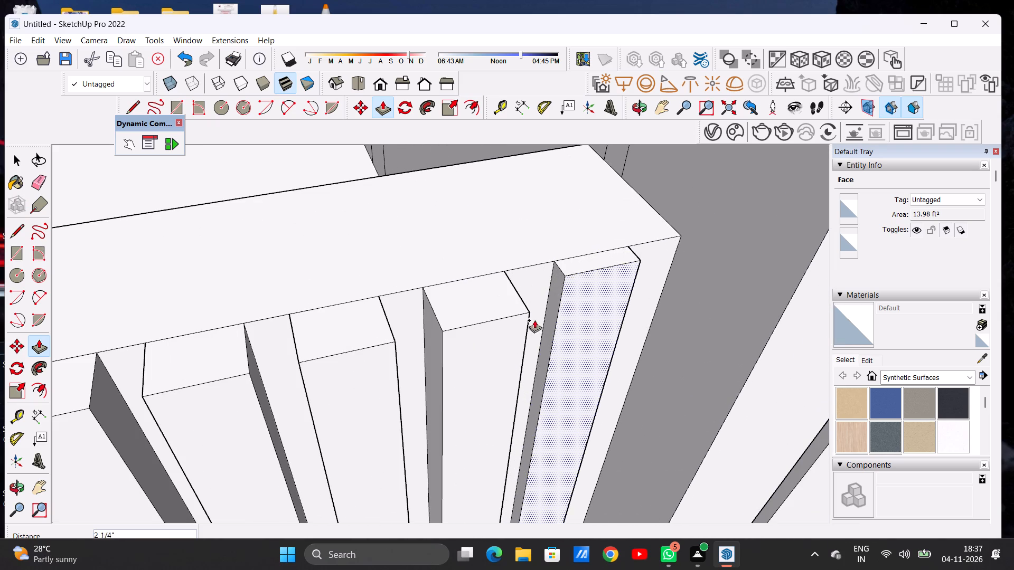
left_click(529, 318)
key("space")
Examine the projecting vertical strips and the whole house from above, at an angle and from the front.
type("O")
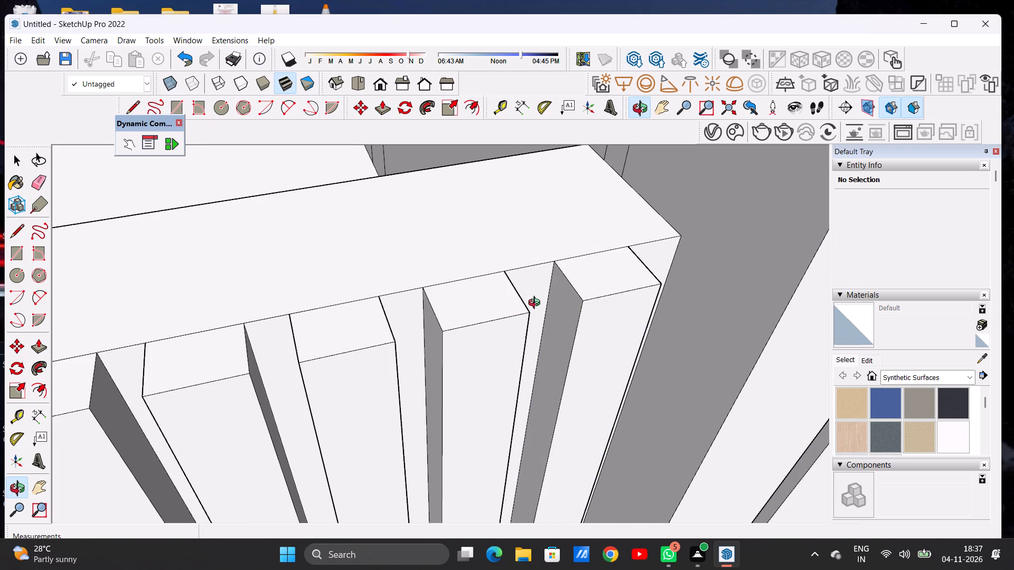
scroll(537, 304, "down", 15)
scroll(494, 299, "up", 1)
scroll(428, 288, "down", 14)
left_click_drag(485, 357, 436, 272)
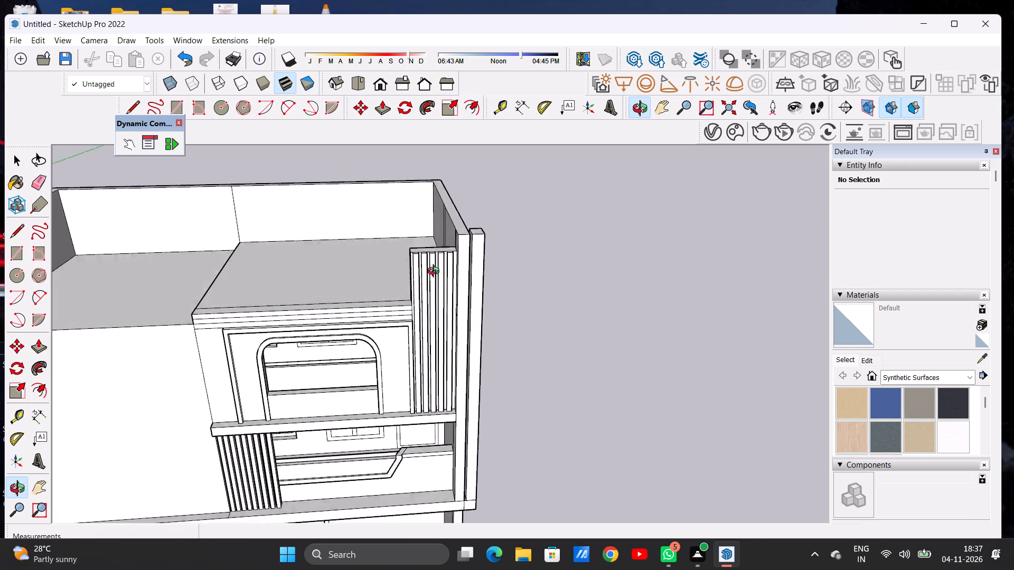
left_click_drag(436, 272, 424, 256)
scroll(568, 297, "down", 11)
scroll(514, 298, "up", 7)
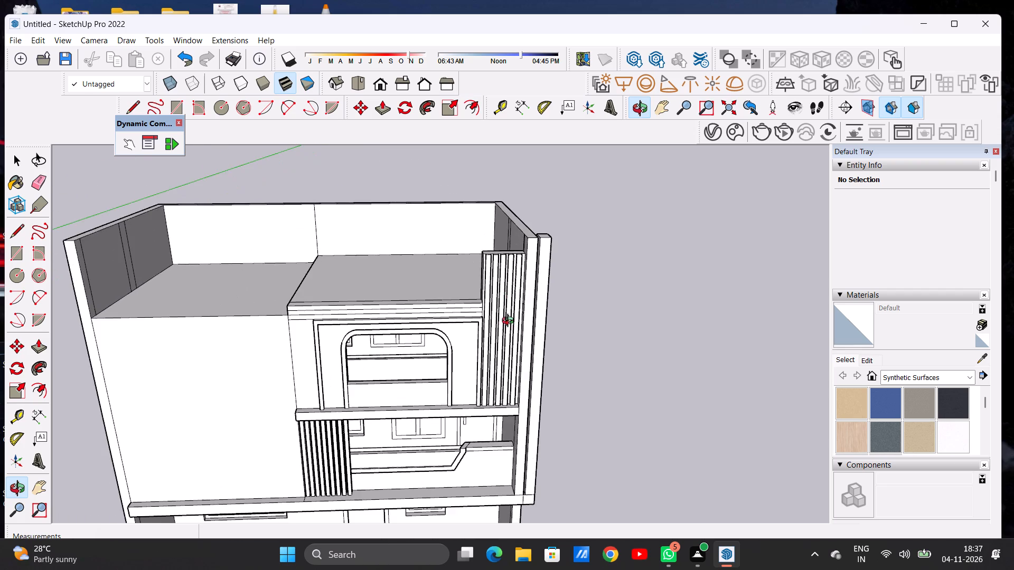
left_click_drag(505, 326, 410, 291)
scroll(633, 349, "down", 4)
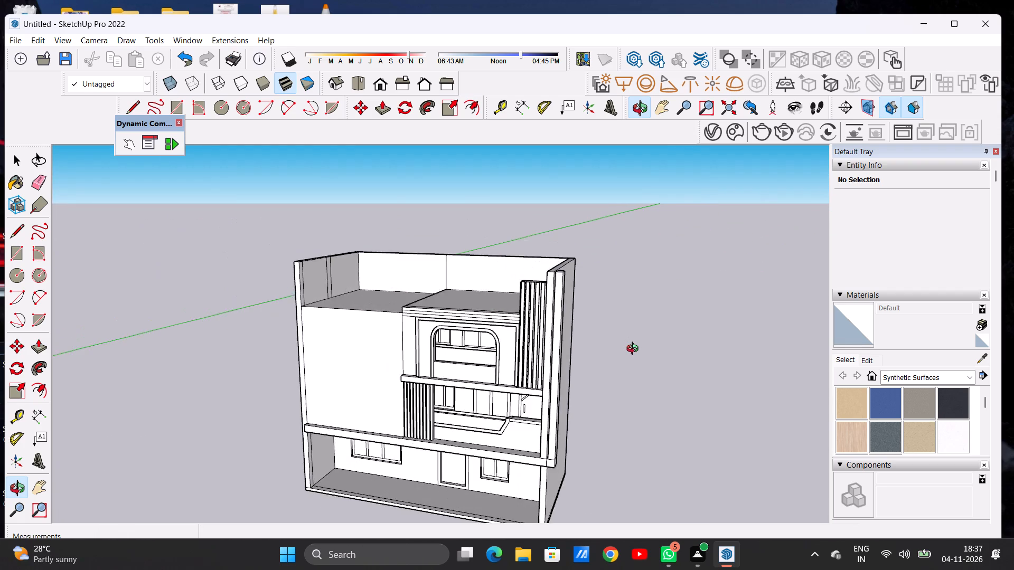
scroll(635, 350, "down", 5)
scroll(639, 351, "up", 1)
scroll(639, 351, "down", 3)
left_click_drag(464, 349, 512, 310)
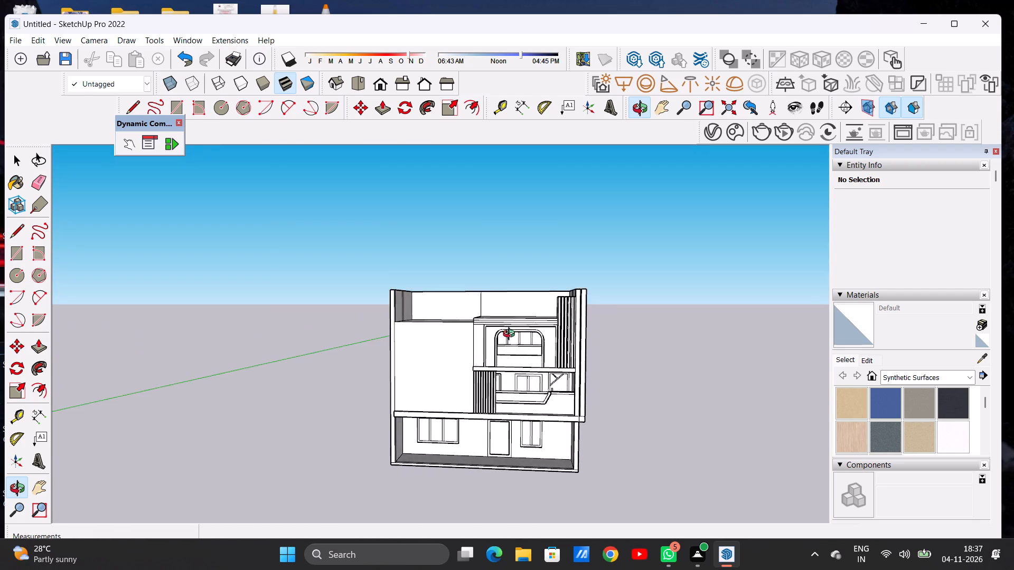
scroll(515, 336, "up", 12)
scroll(612, 347, "down", 7)
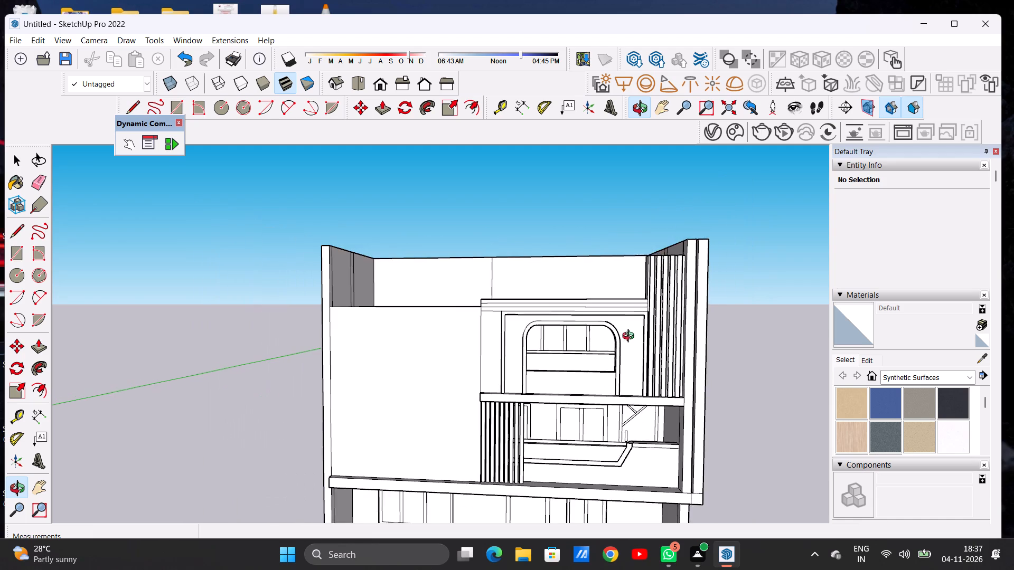
scroll(617, 340, "down", 7)
scroll(643, 304, "up", 12)
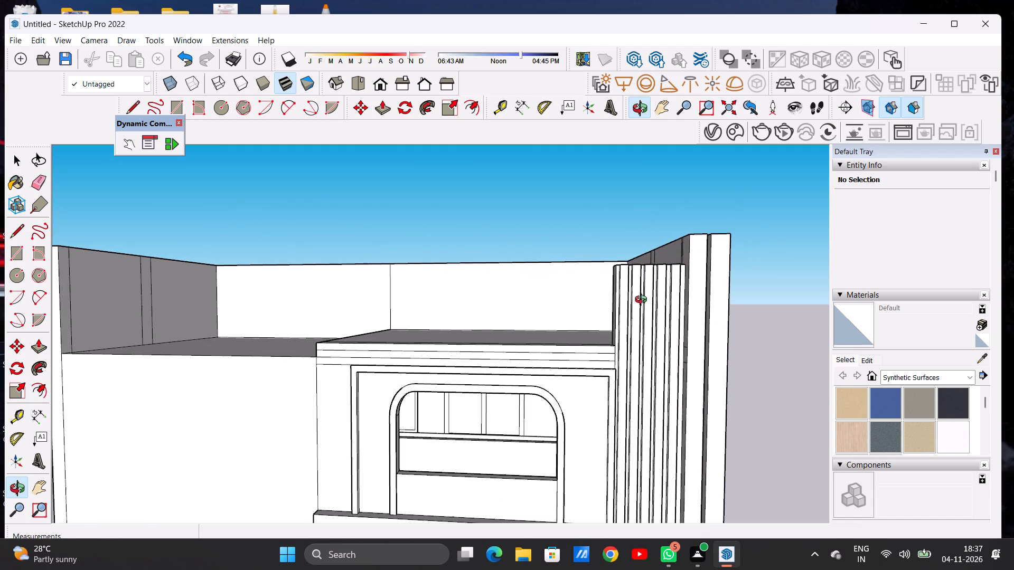
scroll(643, 307, "down", 9)
scroll(651, 303, "up", 1)
scroll(651, 303, "down", 5)
left_click_drag(623, 288, 639, 296)
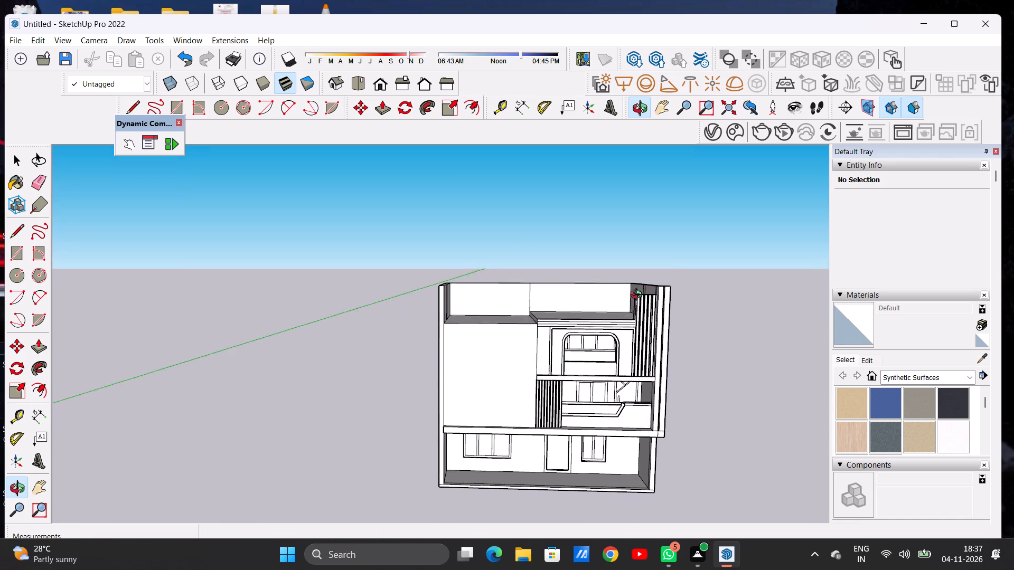
left_click_drag(639, 296, 635, 290)
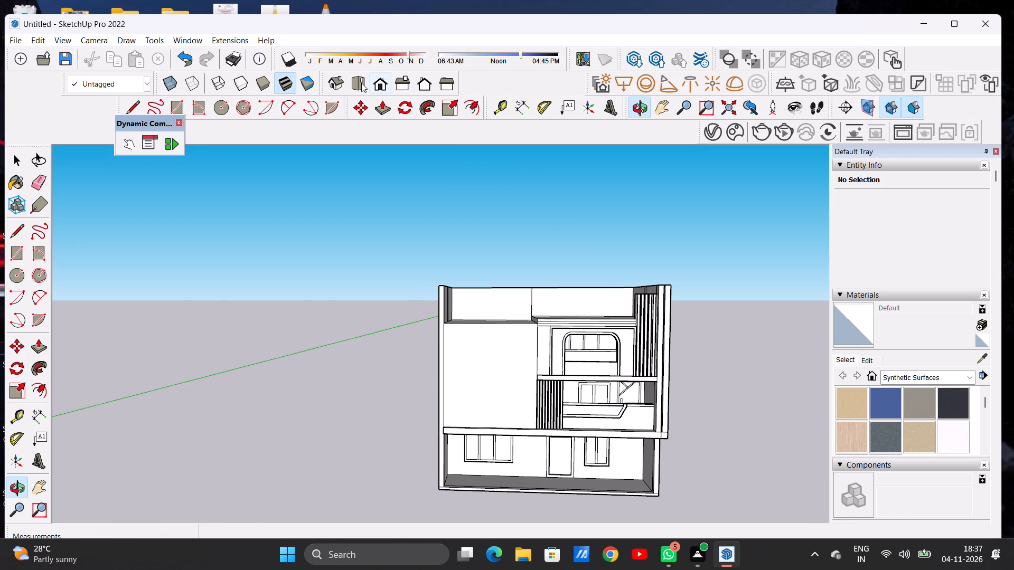
Check the house in the standard top and front views and examine the roof above the plain upper wall.
left_click(361, 83)
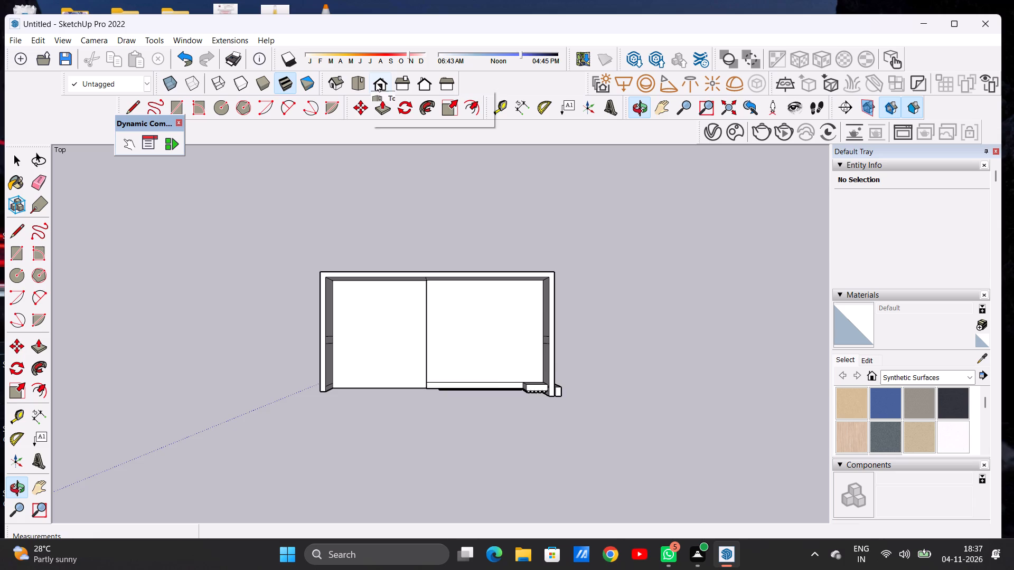
left_click(375, 82)
scroll(502, 350, "down", 9)
scroll(534, 386, "up", 7)
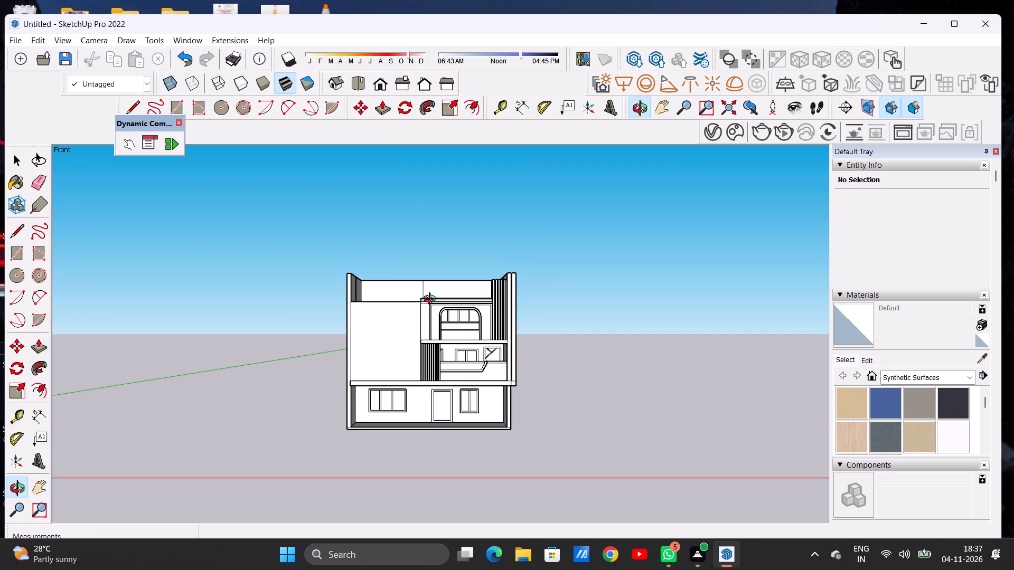
scroll(432, 300, "down", 2)
scroll(432, 300, "up", 4)
left_click_drag(483, 300, 332, 413)
scroll(358, 294, "up", 7)
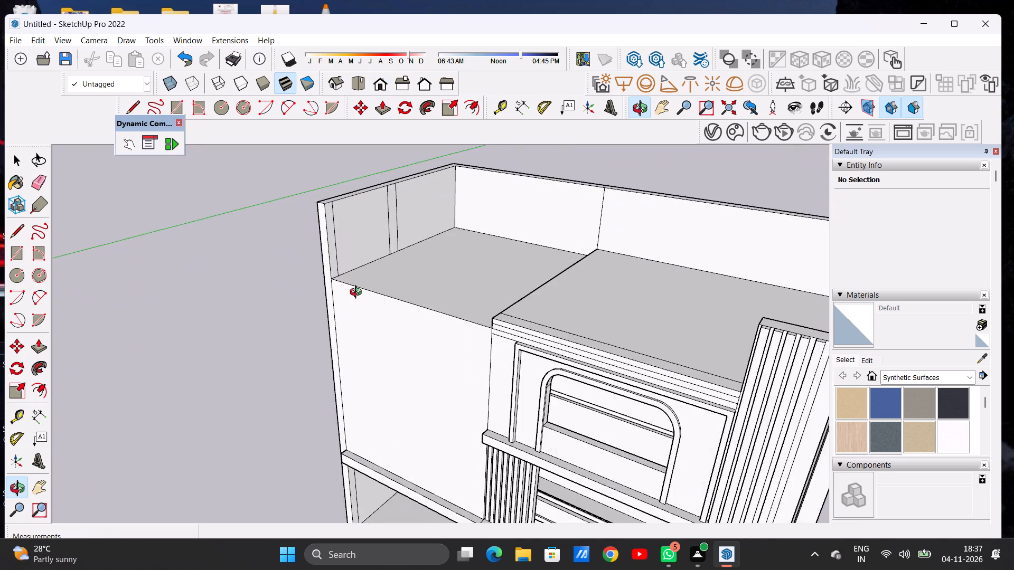
scroll(358, 293, "up", 7)
left_click_drag(366, 295, 511, 324)
scroll(493, 350, "down", 7)
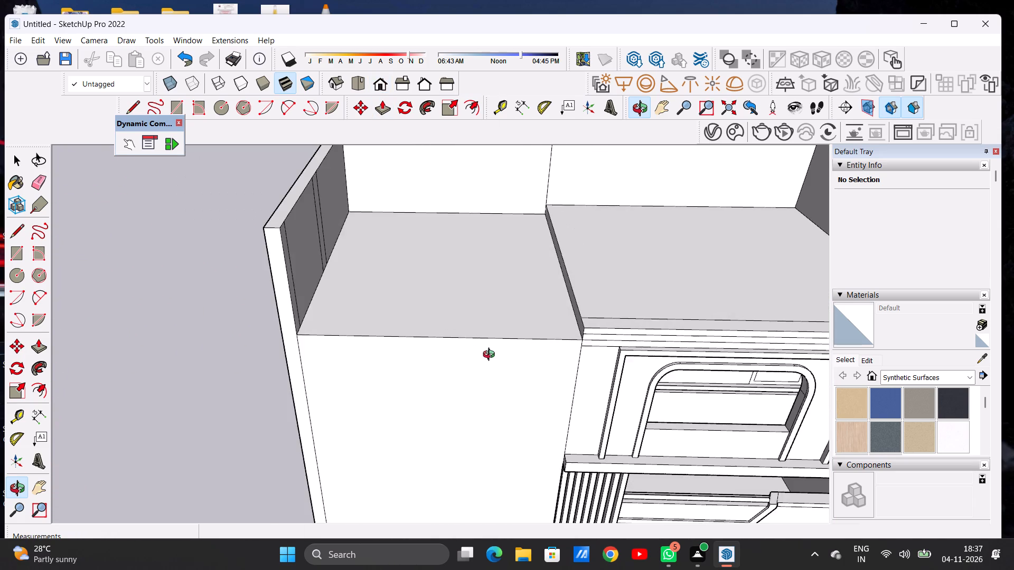
scroll(419, 356, "down", 9)
scroll(441, 353, "up", 1)
scroll(454, 353, "down", 2)
scroll(482, 349, "up", 1)
scroll(502, 345, "down", 1)
left_click_drag(641, 379, 619, 258)
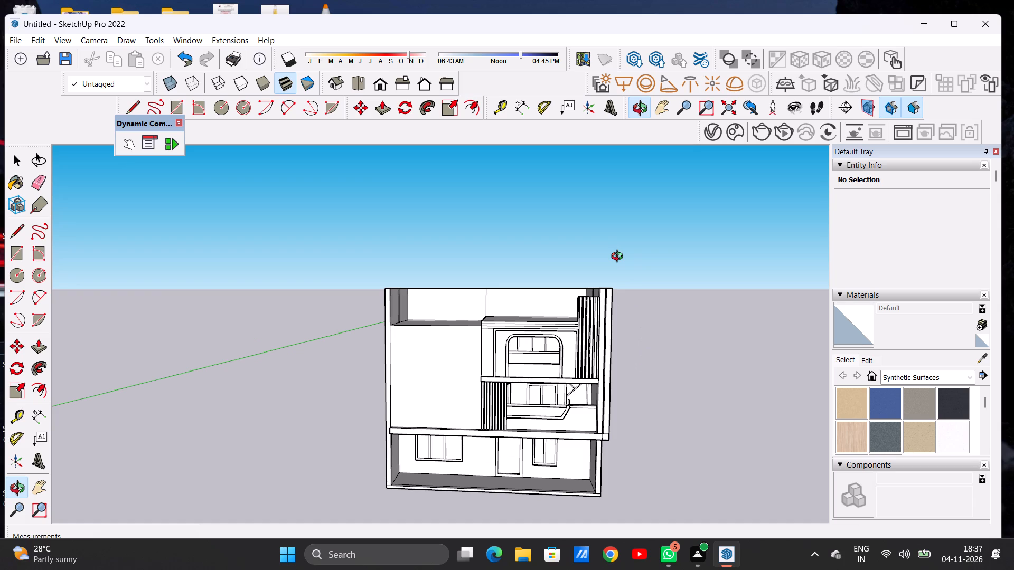
Examine the upper front elevation where the plain wall meets the roof edge above the framed arched opening.
scroll(482, 290, "down", 3)
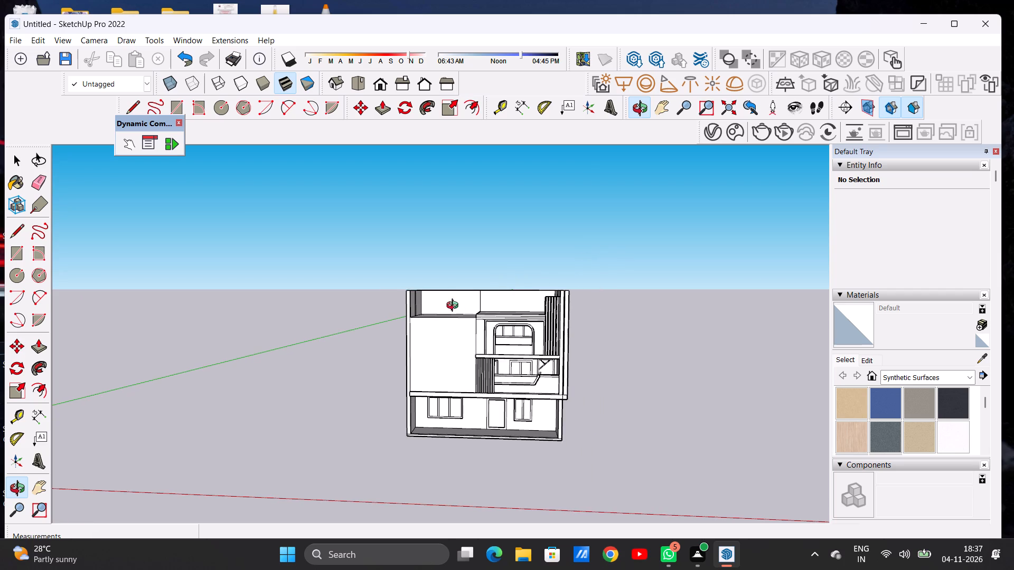
scroll(455, 315, "up", 1)
scroll(454, 319, "down", 1)
scroll(454, 319, "up", 5)
scroll(492, 317, "down", 2)
scroll(492, 317, "up", 5)
left_click_drag(456, 306, 481, 317)
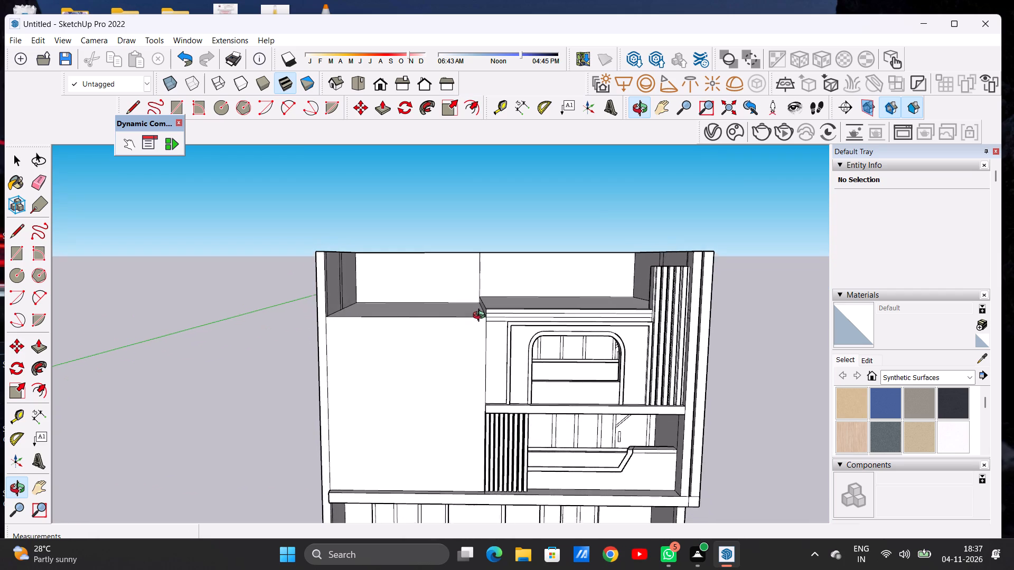
left_click_drag(481, 317, 483, 316)
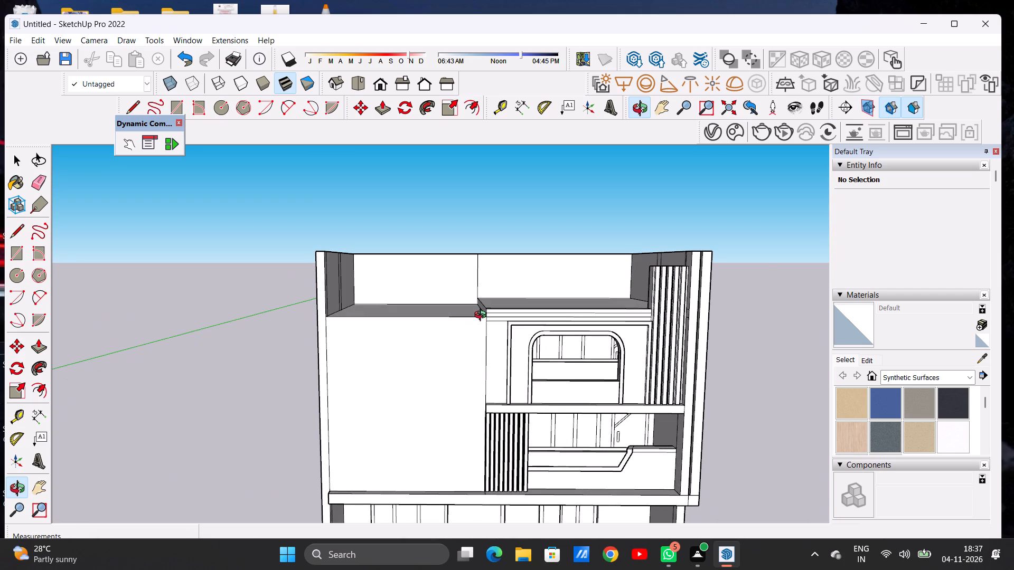
Push/Pull the roof above the plain upper wall up 1' 2 7/8" to align with the roof edge above the arch.
scroll(482, 315, "up", 6)
left_click_drag(428, 300, 434, 324)
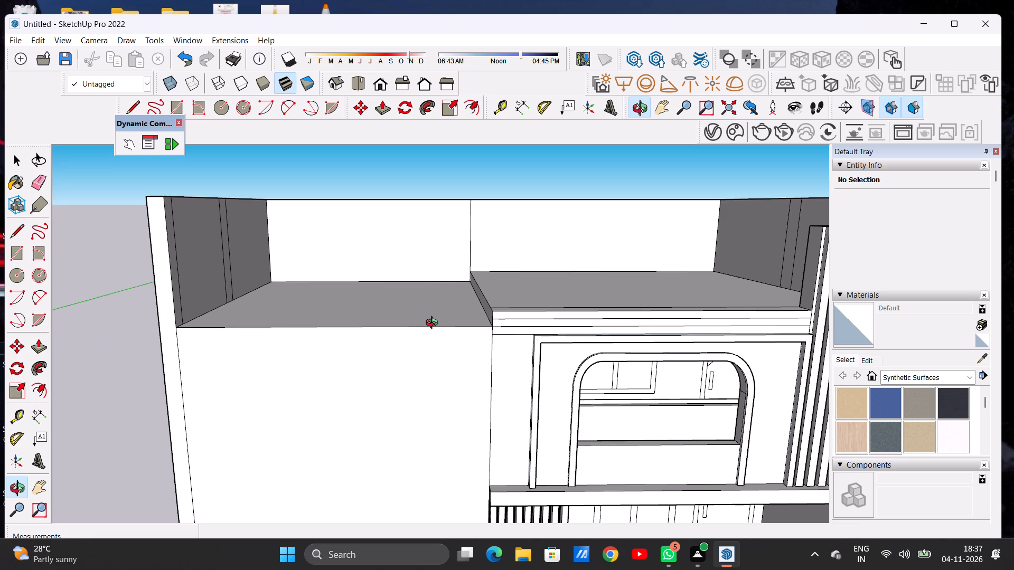
key("p")
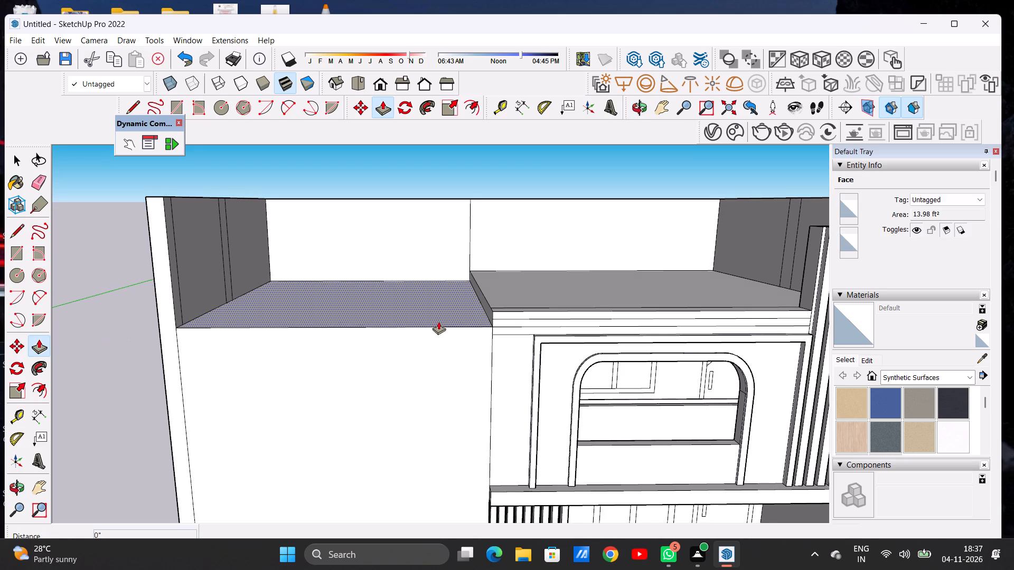
left_click(438, 321)
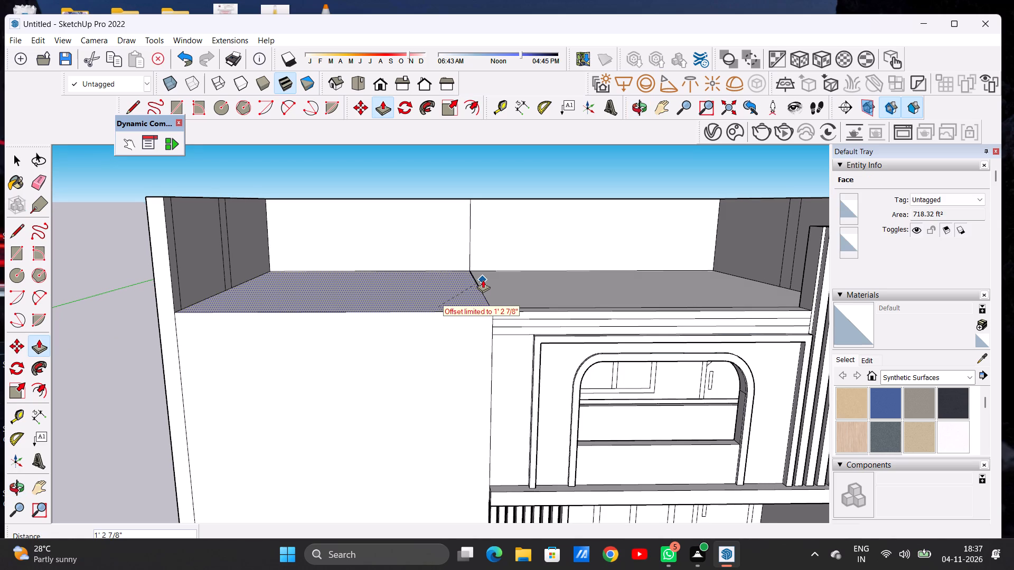
left_click(483, 280)
Push/Pull the same roof face up about 8' 10 3/8" to meet the top corner of the adjoining side wall.
left_click(449, 297)
scroll(459, 244, "down", 5)
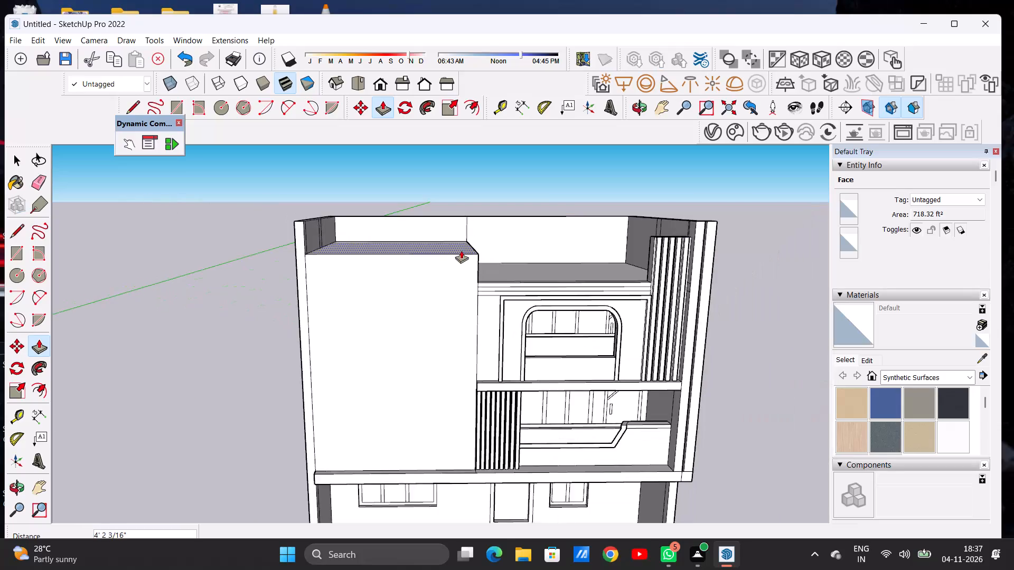
scroll(461, 250, "down", 6)
scroll(371, 235, "up", 10)
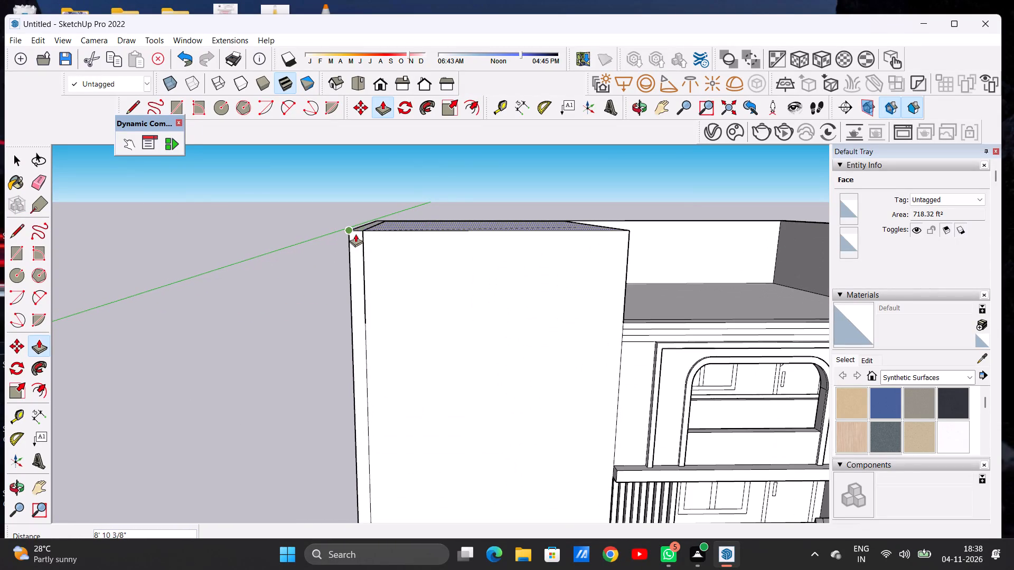
left_click(362, 232)
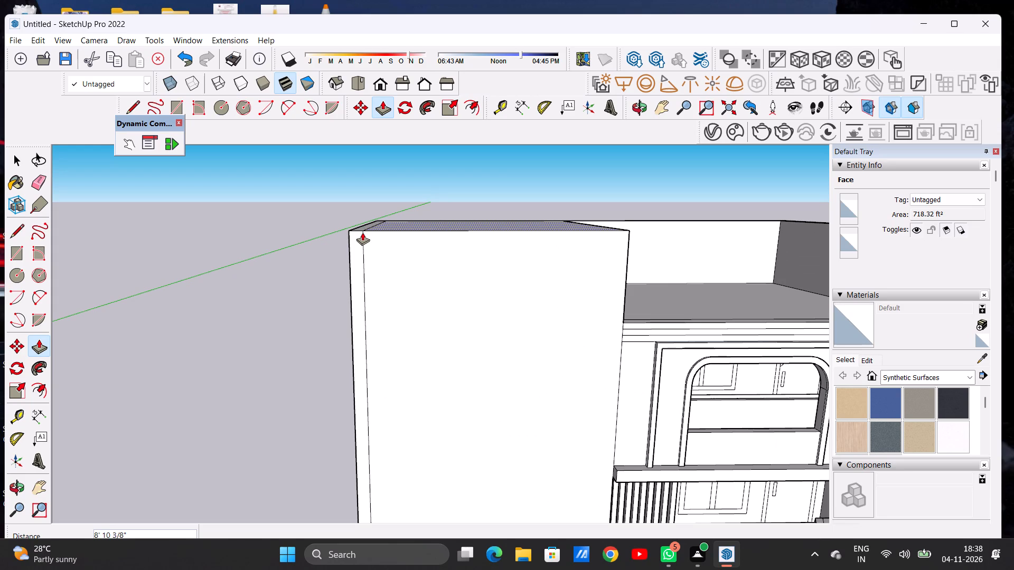
scroll(285, 357, "down", 7)
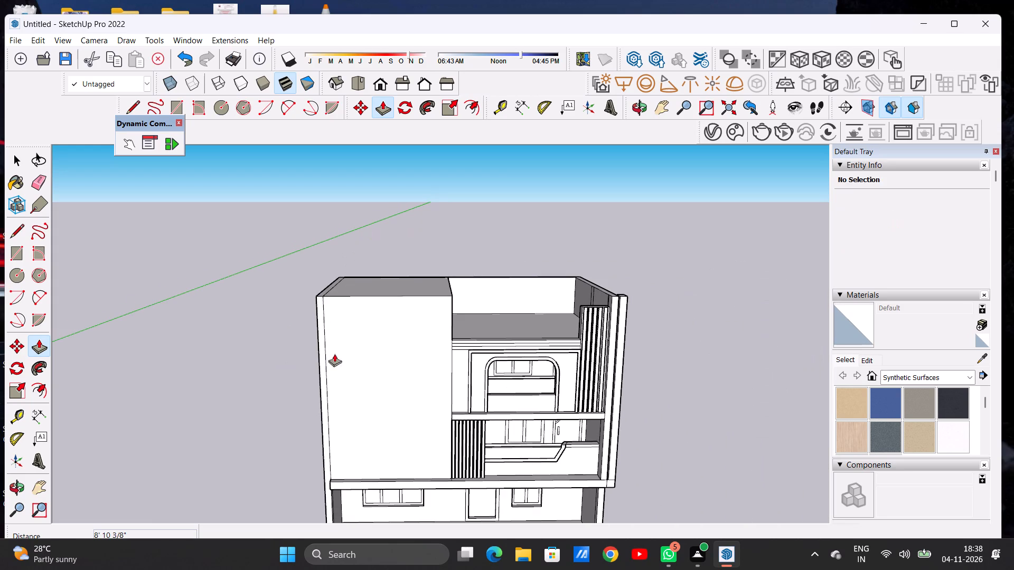
key("space")
Examine the raised plain wall block against the rest of the house from the front and above.
type("O")
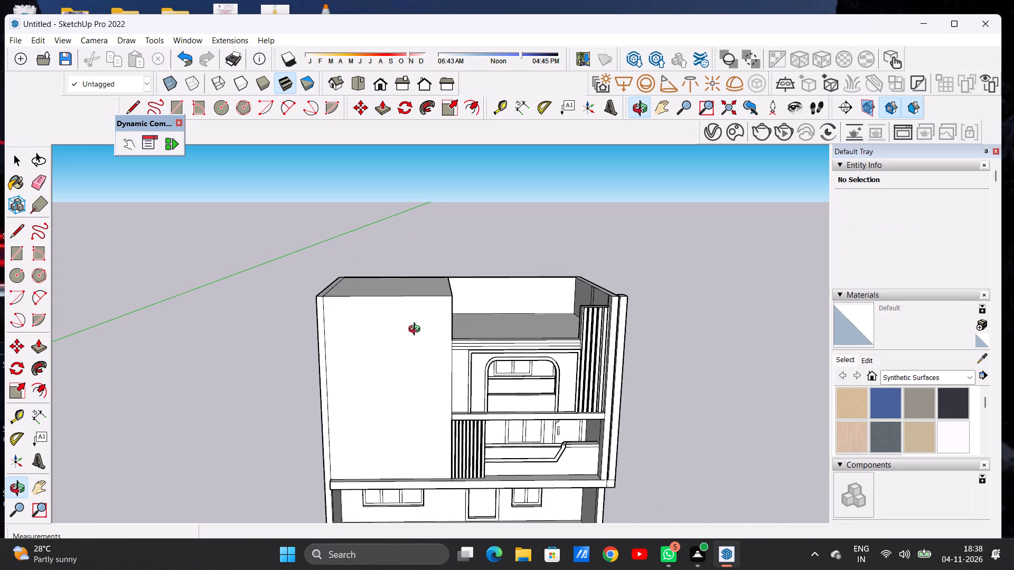
scroll(434, 389, "up", 6)
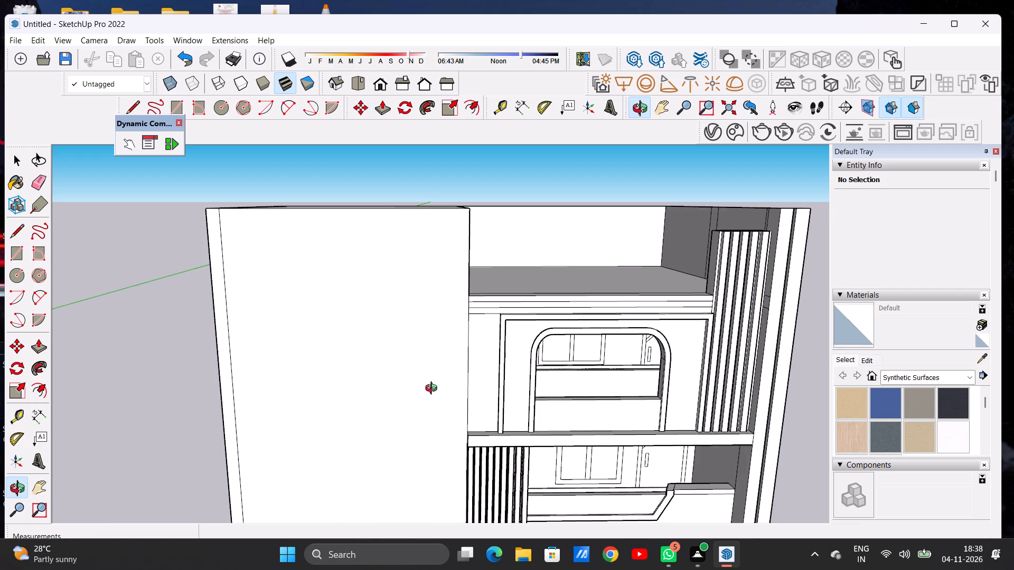
left_click_drag(400, 391, 410, 381)
scroll(448, 328, "down", 5)
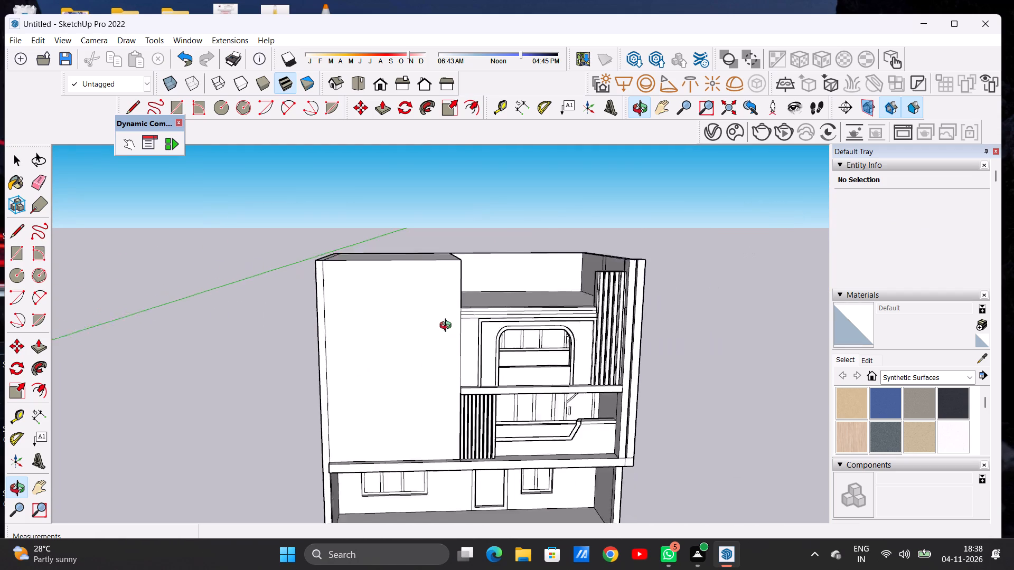
scroll(448, 327, "down", 4)
scroll(384, 324, "down", 11)
scroll(439, 354, "up", 4)
scroll(438, 355, "down", 1)
scroll(430, 355, "up", 1)
scroll(422, 355, "down", 1)
scroll(416, 355, "up", 3)
scroll(390, 327, "down", 1)
scroll(390, 327, "up", 5)
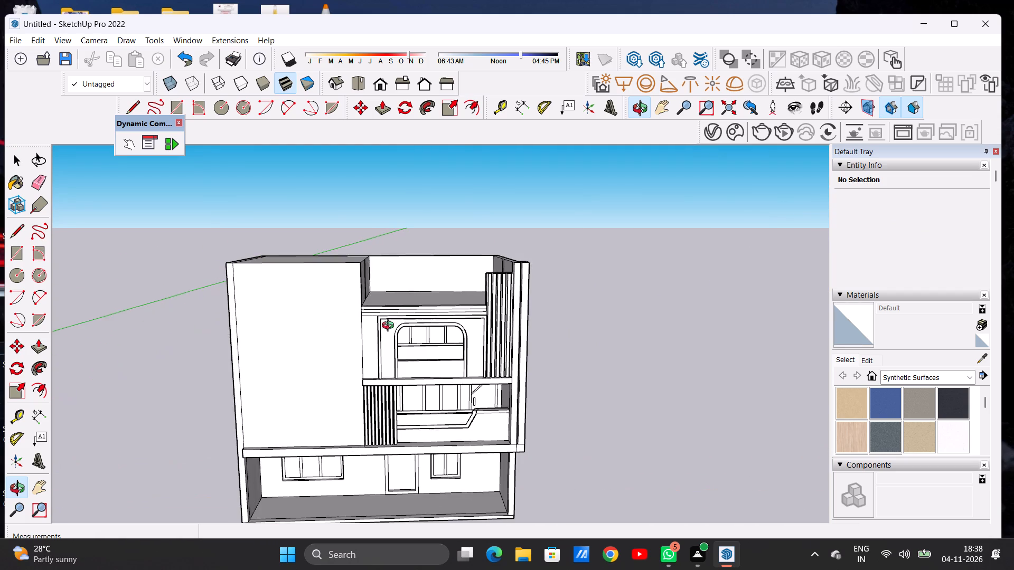
left_click_drag(439, 372, 433, 408)
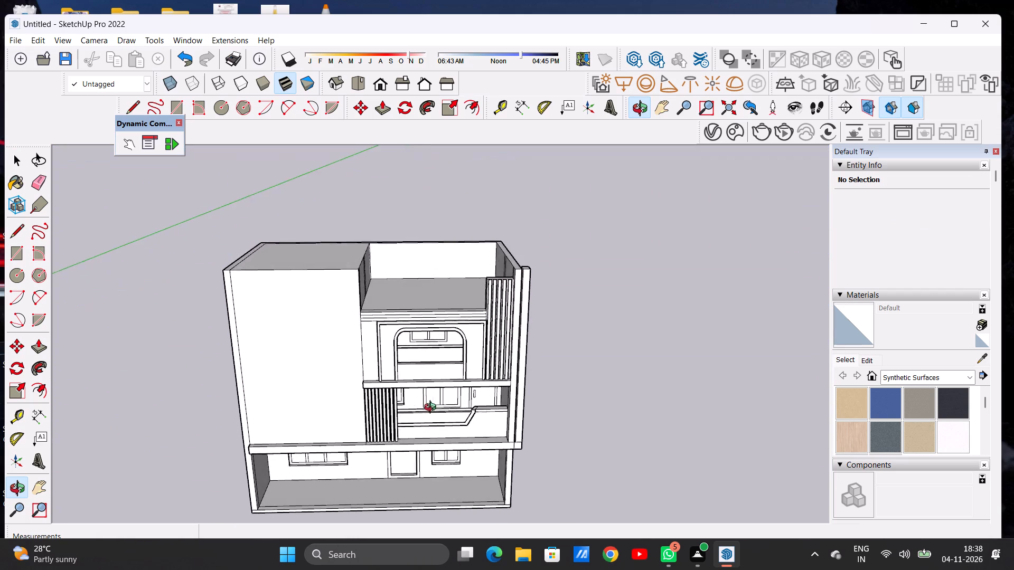
left_click_drag(433, 408, 415, 408)
scroll(623, 375, "down", 13)
scroll(526, 334, "up", 7)
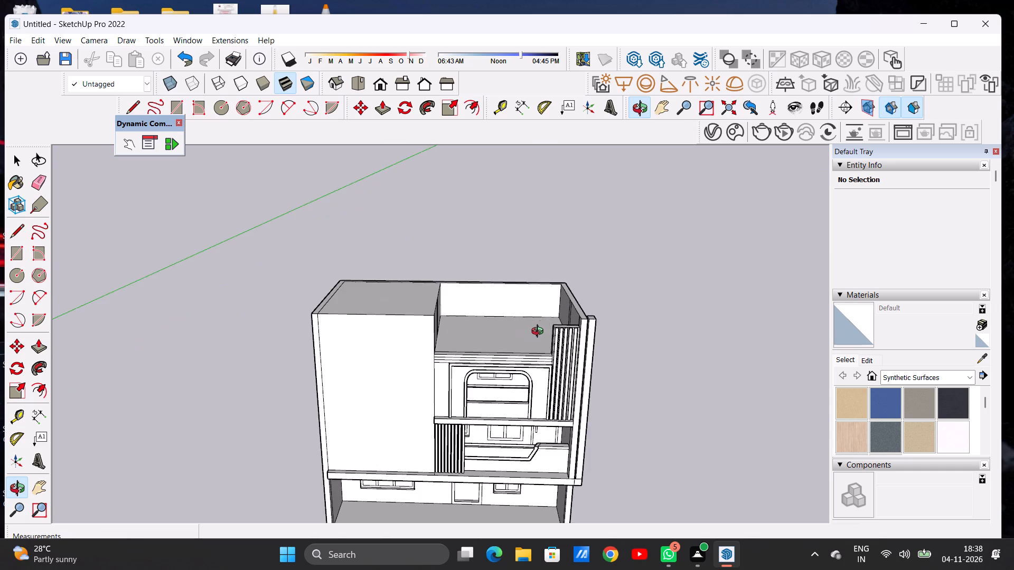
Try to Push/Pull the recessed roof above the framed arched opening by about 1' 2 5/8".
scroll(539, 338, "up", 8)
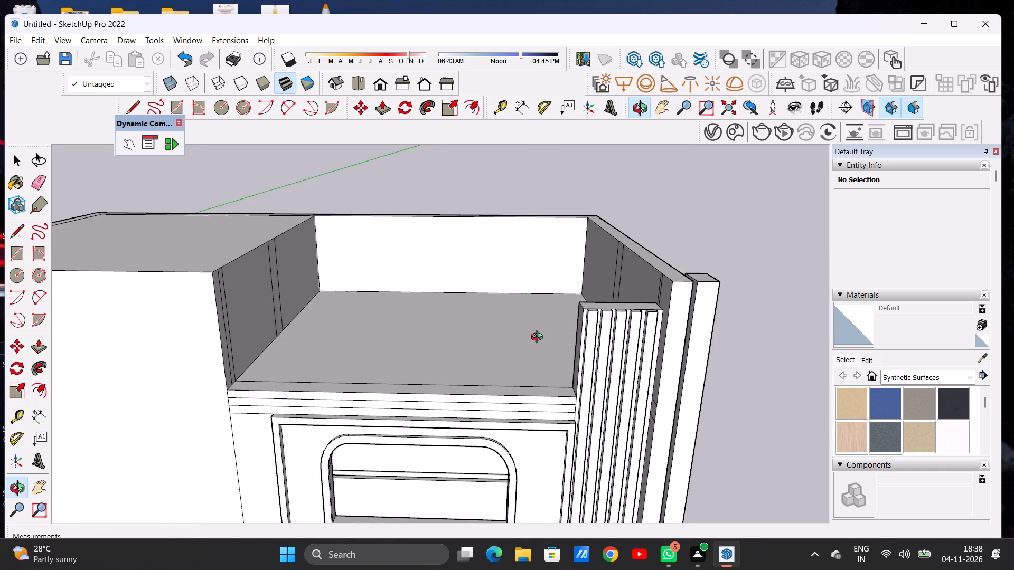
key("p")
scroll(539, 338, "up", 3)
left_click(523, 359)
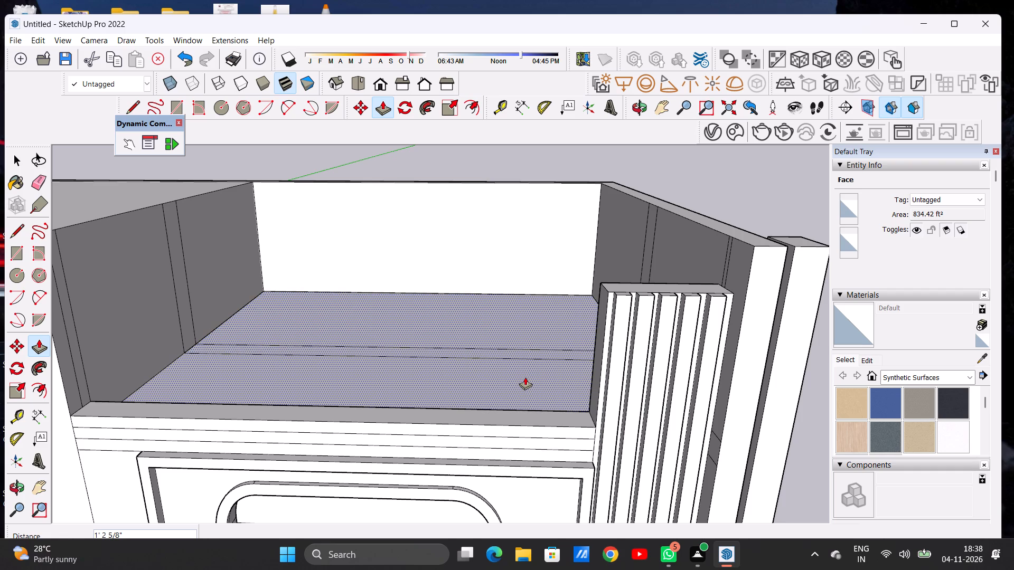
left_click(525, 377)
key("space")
Examine the underside of the roof through the arched opening, including the corner where ceiling and walls meet.
type("O")
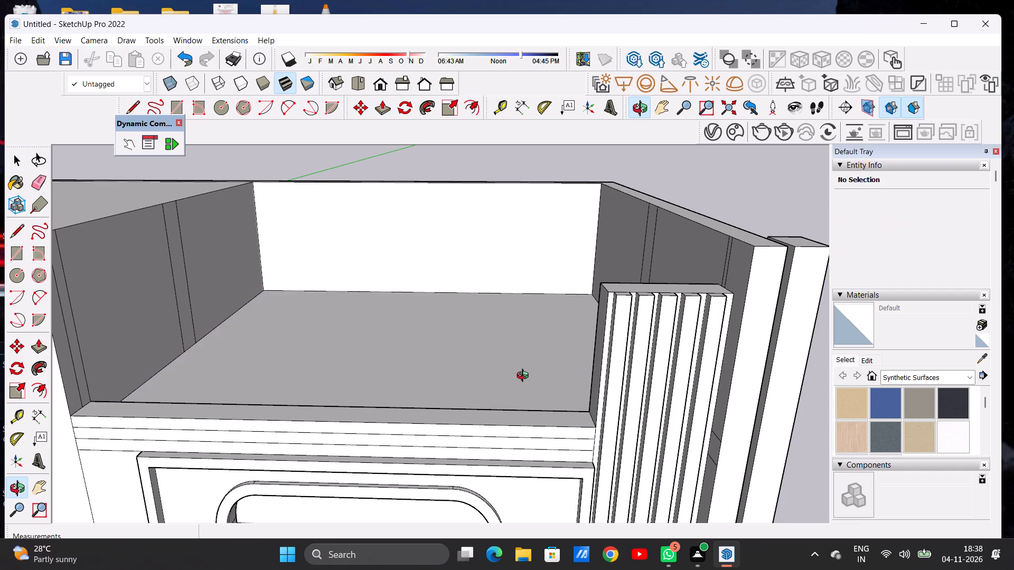
scroll(534, 360, "down", 17)
left_click_drag(517, 406, 515, 325)
scroll(524, 377, "up", 6)
left_click_drag(510, 402, 512, 322)
left_click_drag(476, 377, 487, 353)
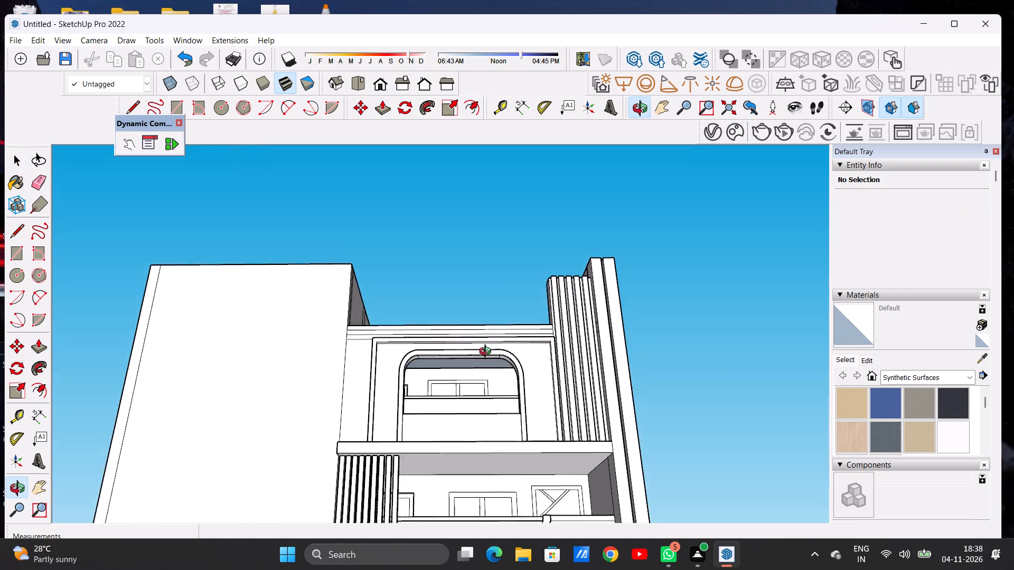
left_click_drag(487, 353, 500, 330)
scroll(474, 373, "up", 6)
left_click_drag(475, 385, 457, 400)
scroll(462, 378, "up", 8)
left_click_drag(470, 369, 472, 351)
left_click_drag(472, 349, 658, 400)
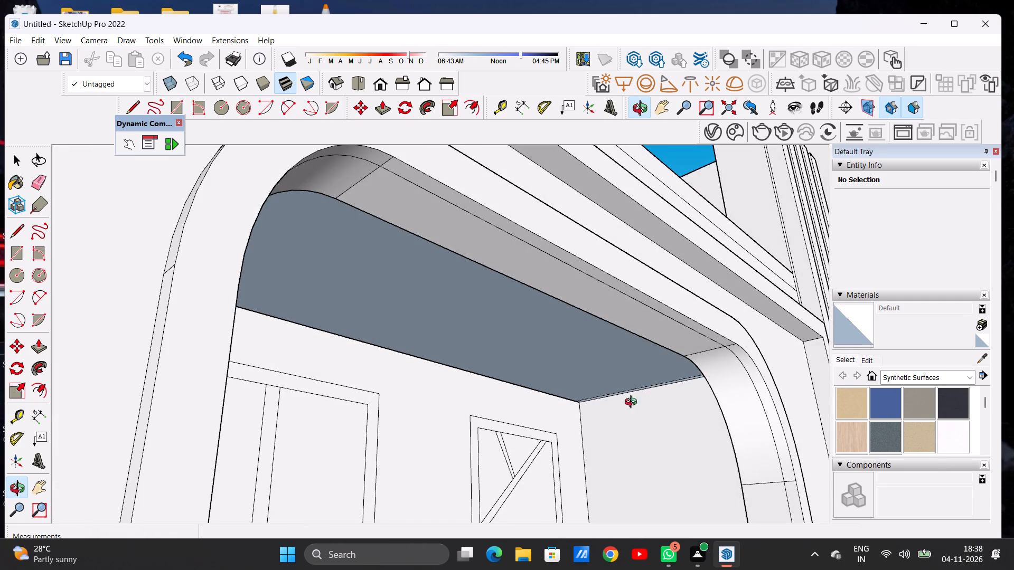
scroll(595, 408, "up", 2)
scroll(595, 408, "down", 1)
scroll(595, 408, "up", 11)
left_click_drag(578, 391, 560, 381)
scroll(560, 383, "up", 10)
scroll(560, 383, "down", 1)
scroll(560, 383, "up", 18)
scroll(549, 371, "down", 1)
scroll(549, 371, "up", 5)
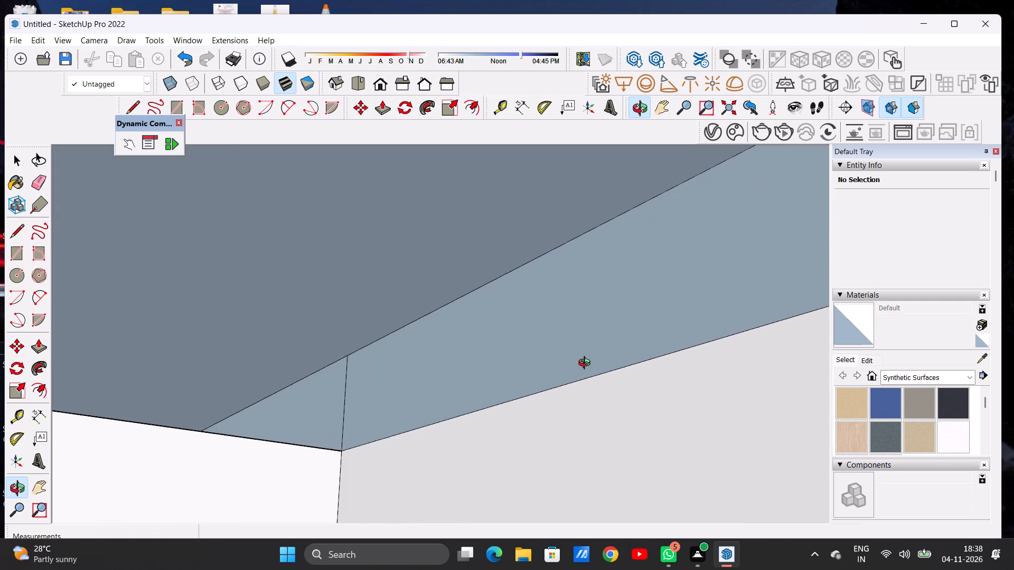
left_click_drag(587, 364, 458, 439)
scroll(521, 424, "down", 17)
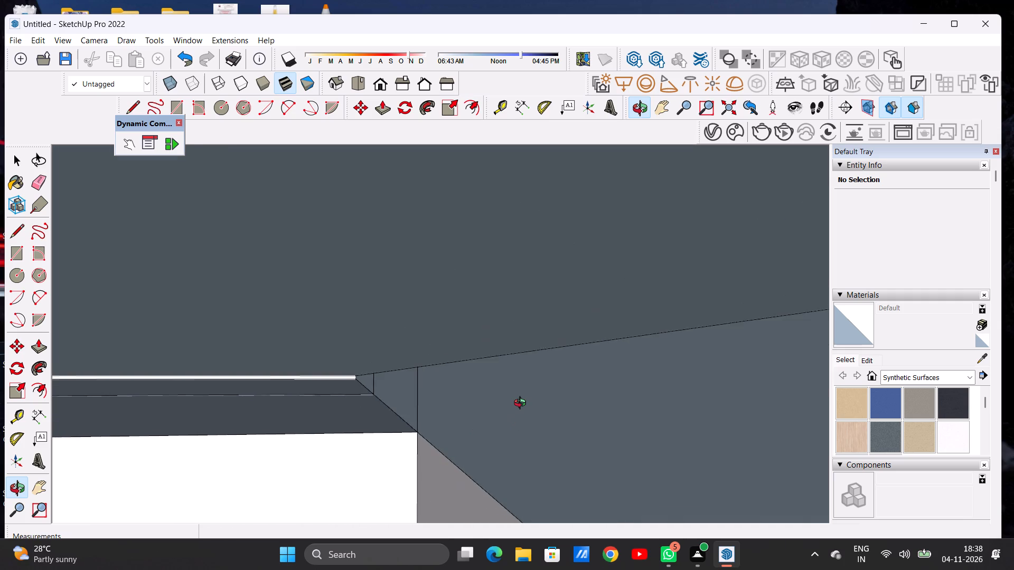
scroll(522, 404, "down", 17)
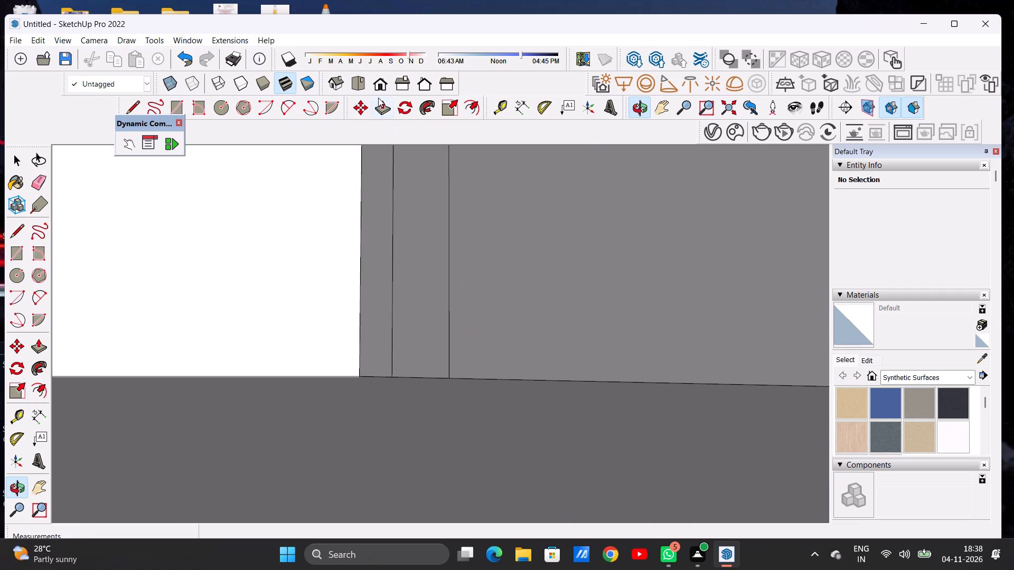
Check the house in the standard front and top views and examine the whole front elevation.
left_click(379, 84)
scroll(434, 272, "down", 8)
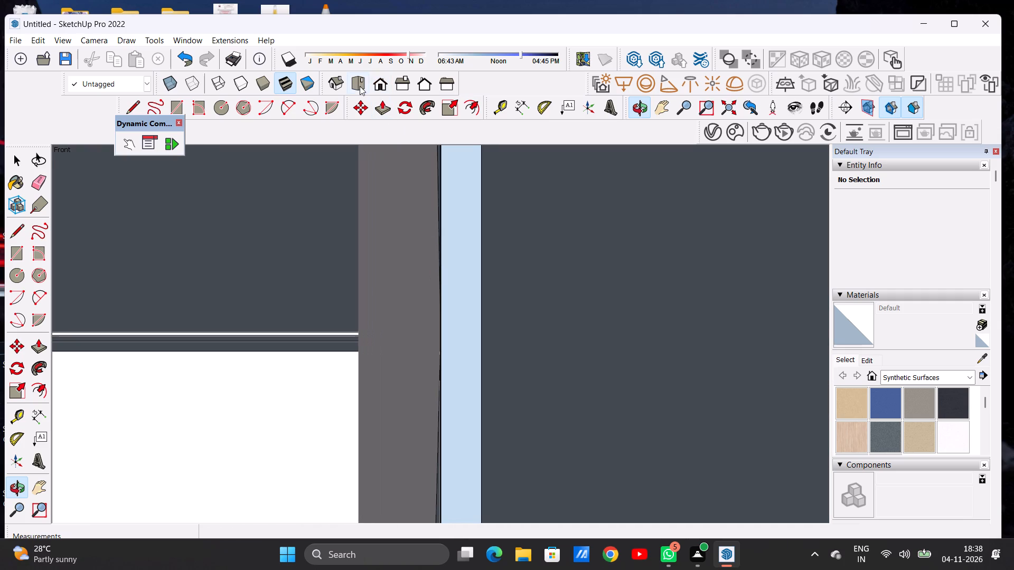
left_click(359, 85)
scroll(410, 261, "down", 8)
scroll(431, 293, "up", 1)
scroll(431, 289, "down", 6)
scroll(431, 289, "up", 1)
scroll(431, 289, "down", 17)
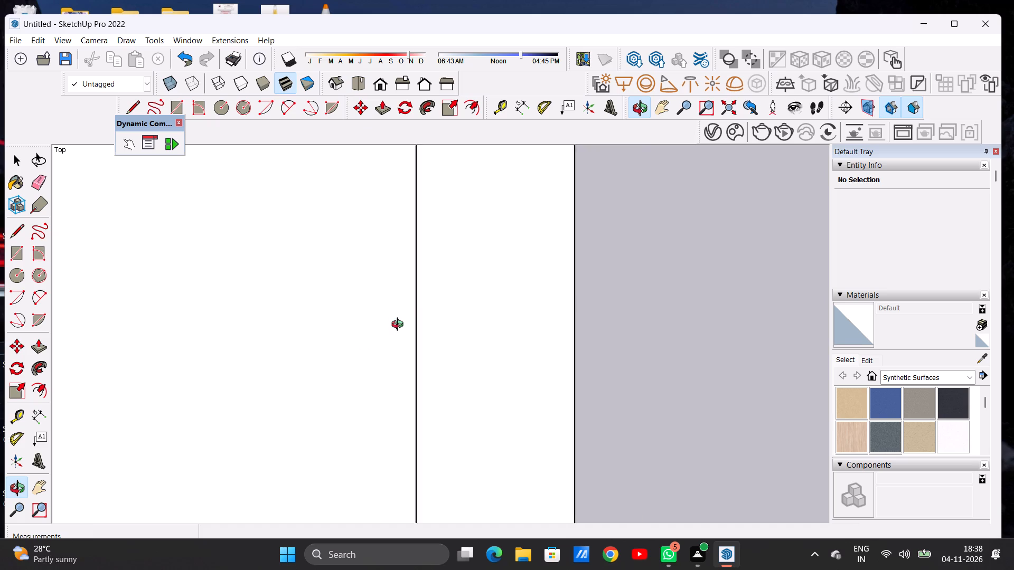
scroll(400, 326, "down", 9)
scroll(535, 300, "up", 1)
scroll(536, 300, "down", 5)
scroll(595, 290, "up", 1)
scroll(595, 290, "down", 10)
scroll(578, 284, "up", 3)
scroll(578, 284, "down", 1)
scroll(578, 284, "up", 1)
scroll(524, 301, "down", 5)
scroll(525, 295, "up", 2)
scroll(530, 291, "down", 4)
scroll(456, 405, "up", 6)
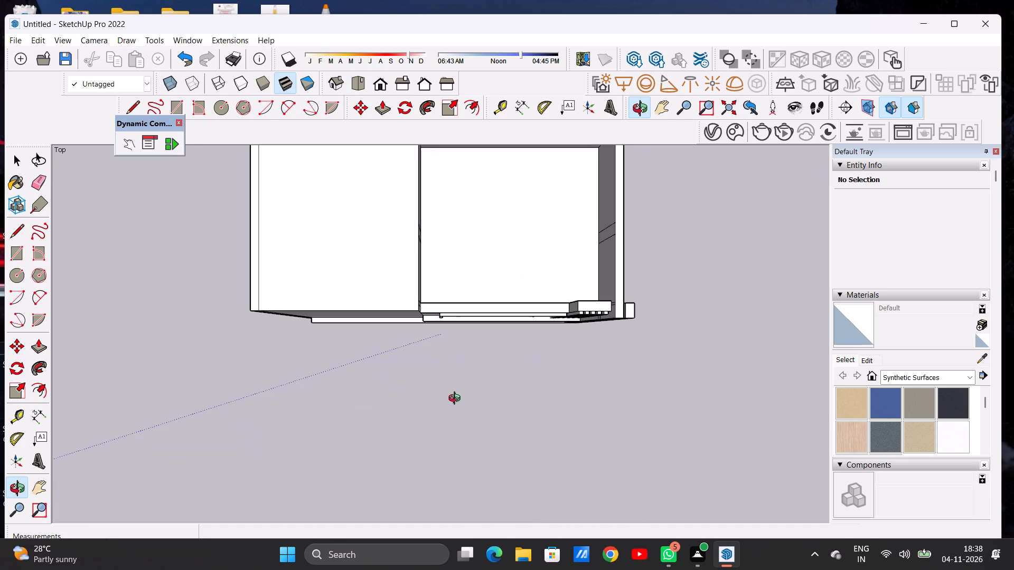
left_click_drag(477, 385, 471, 248)
left_click_drag(477, 349, 497, 197)
left_click_drag(477, 336, 472, 271)
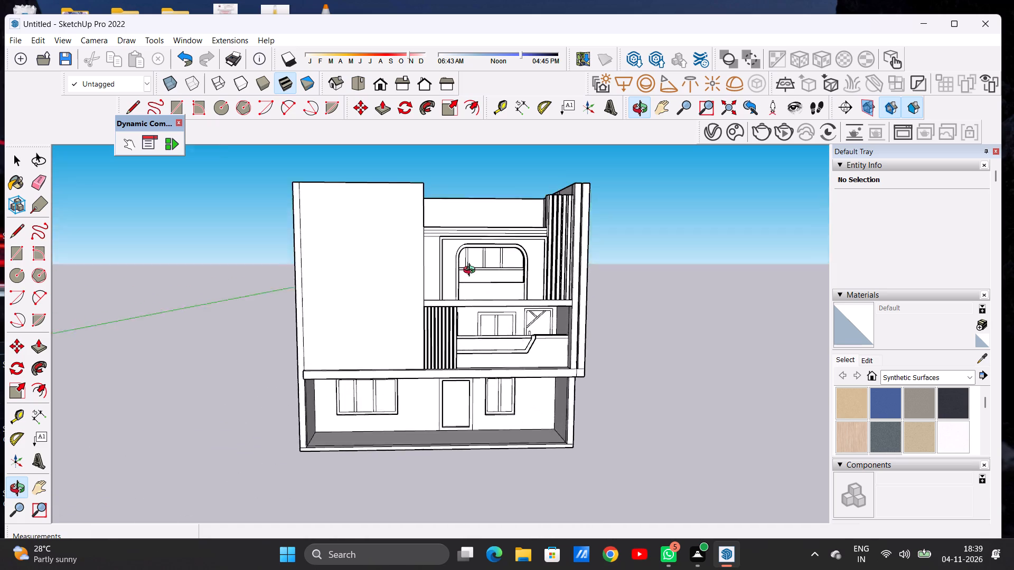
left_click_drag(472, 271, 470, 263)
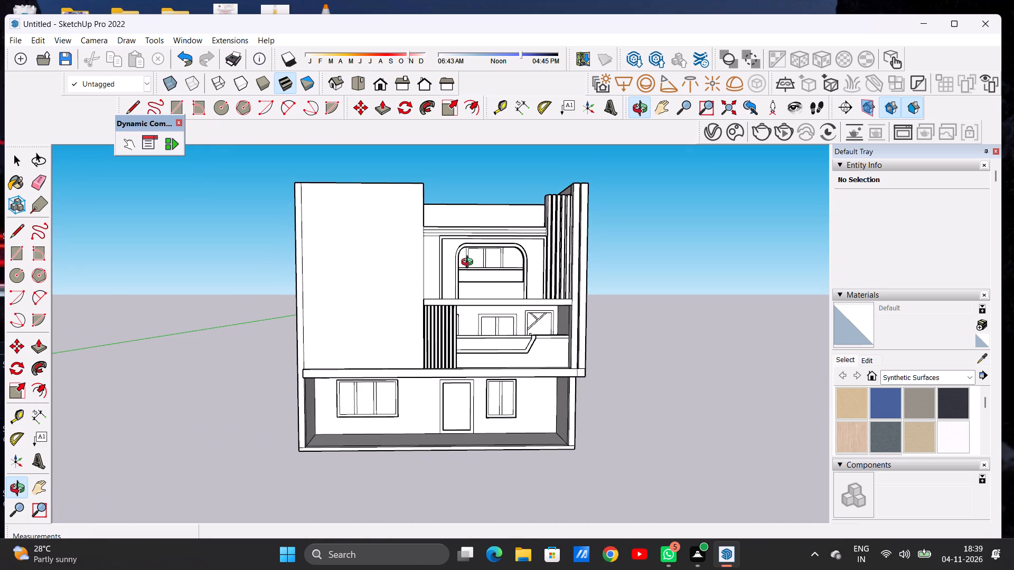
scroll(477, 275, "down", 6)
scroll(521, 239, "up", 5)
scroll(521, 239, "down", 1)
scroll(521, 239, "up", 3)
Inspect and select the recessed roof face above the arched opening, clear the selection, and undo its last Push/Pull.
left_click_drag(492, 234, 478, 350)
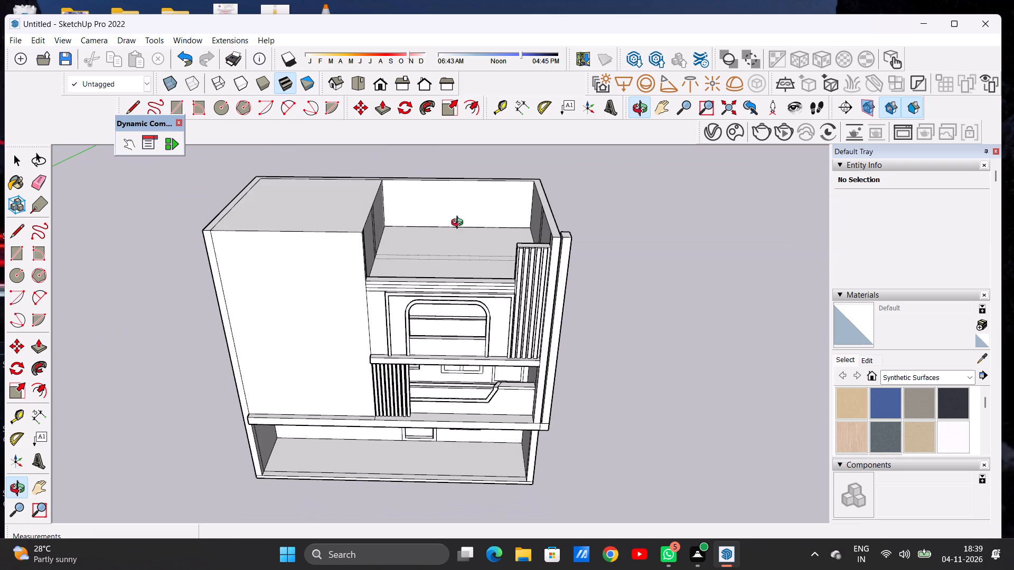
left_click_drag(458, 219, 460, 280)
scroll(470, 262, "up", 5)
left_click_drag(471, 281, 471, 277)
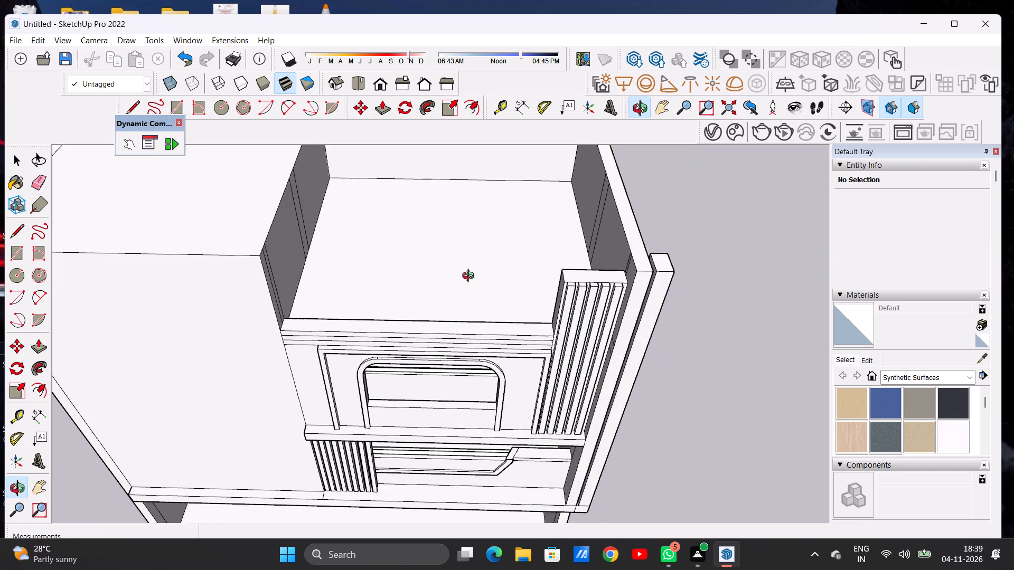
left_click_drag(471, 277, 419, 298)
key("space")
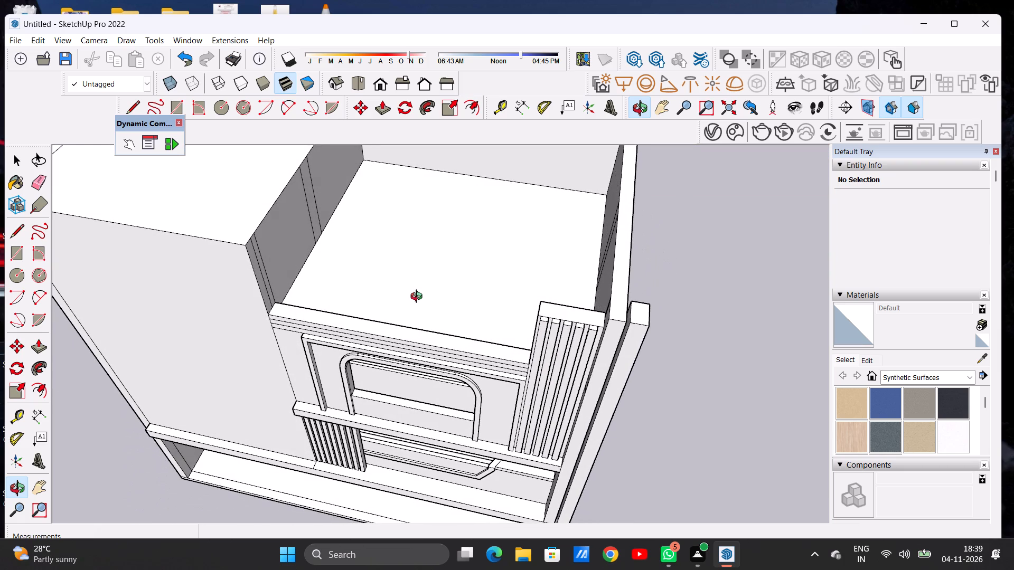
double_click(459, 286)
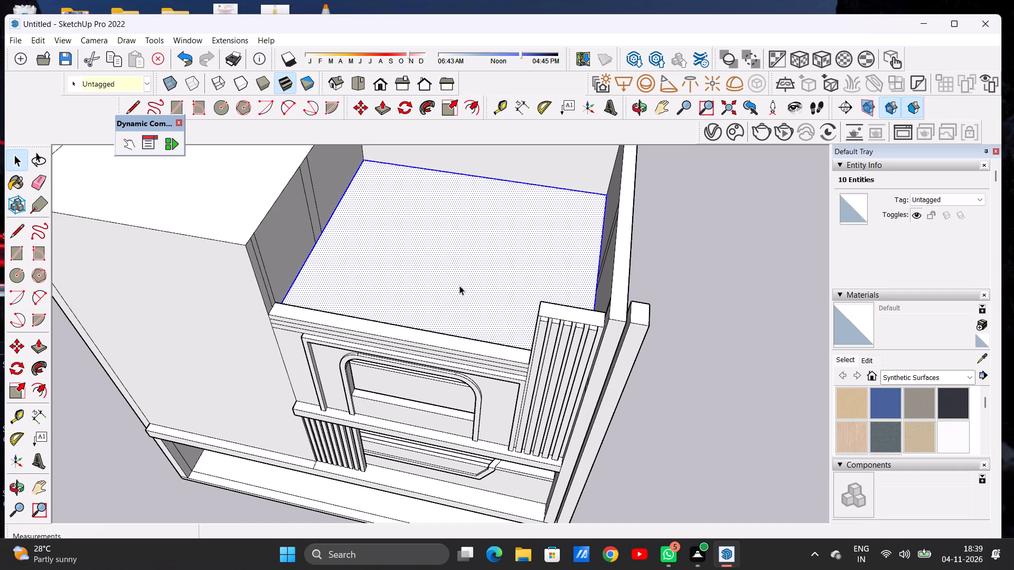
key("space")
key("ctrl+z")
Examine the recessed roof, the arched opening below it and the raised block from above and the front.
scroll(478, 319, "down", 4)
scroll(485, 330, "up", 1)
scroll(486, 330, "down", 2)
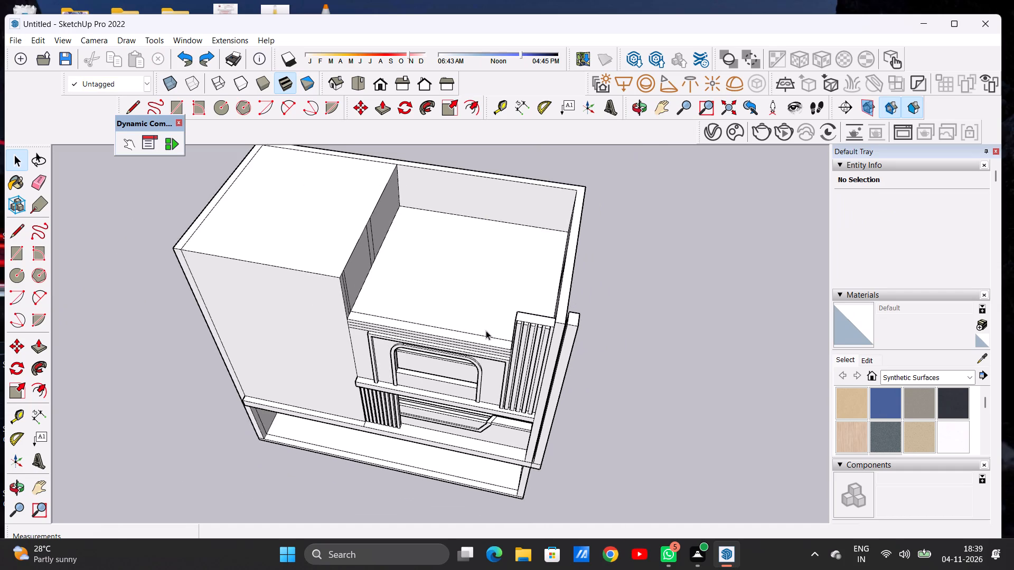
scroll(489, 324, "down", 4)
scroll(447, 311, "up", 14)
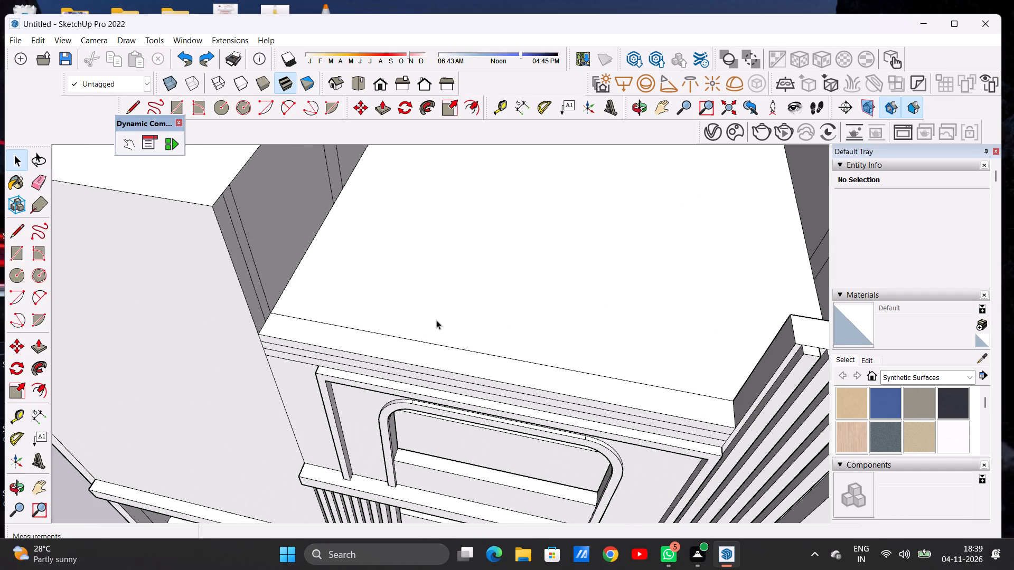
key("o")
left_click_drag(547, 345, 593, 224)
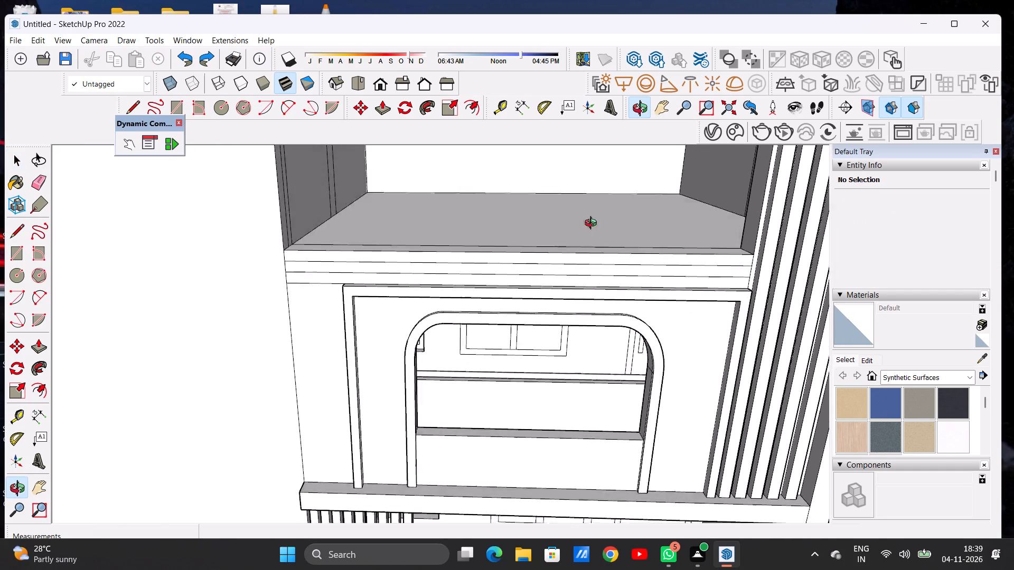
left_click_drag(593, 224, 588, 280)
scroll(374, 366, "down", 10)
left_click_drag(520, 327, 539, 241)
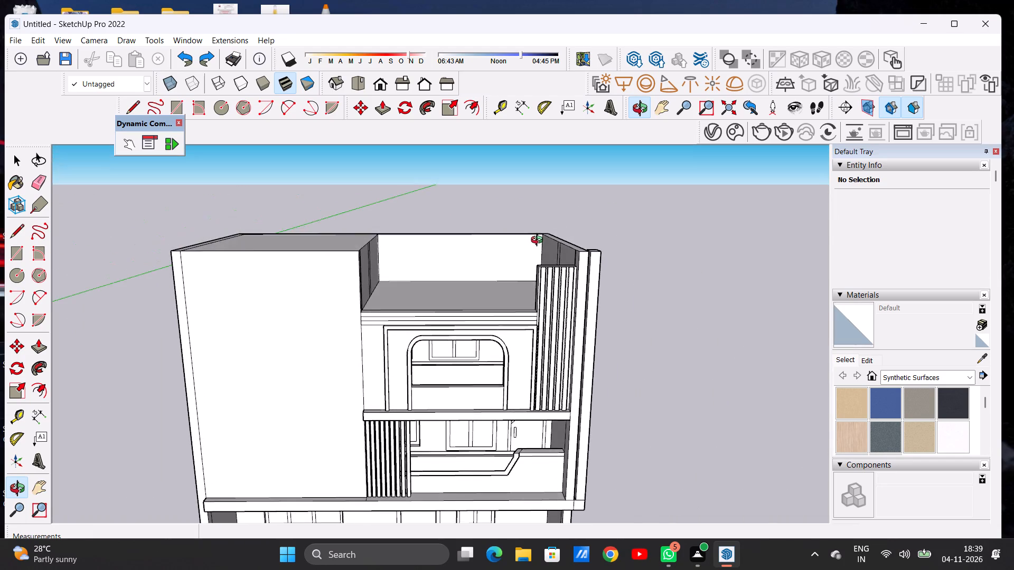
Push the recessed roof face above the arched opening down about 8 3/4" and clear the selection.
left_click_drag(539, 241, 527, 254)
scroll(432, 281, "up", 7)
left_click_drag(472, 288, 474, 317)
left_click_drag(500, 295, 494, 229)
left_click_drag(509, 462, 510, 332)
left_click_drag(510, 421, 515, 319)
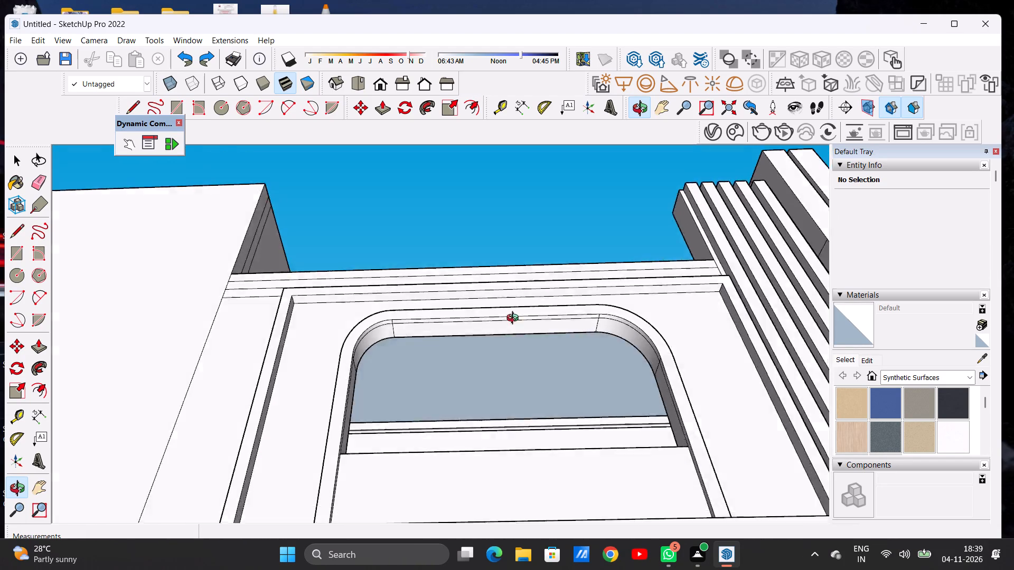
left_click_drag(515, 319, 502, 451)
left_click_drag(485, 260, 482, 455)
left_click_drag(448, 274, 475, 454)
left_click_drag(477, 423, 480, 353)
key("p")
left_click(483, 310)
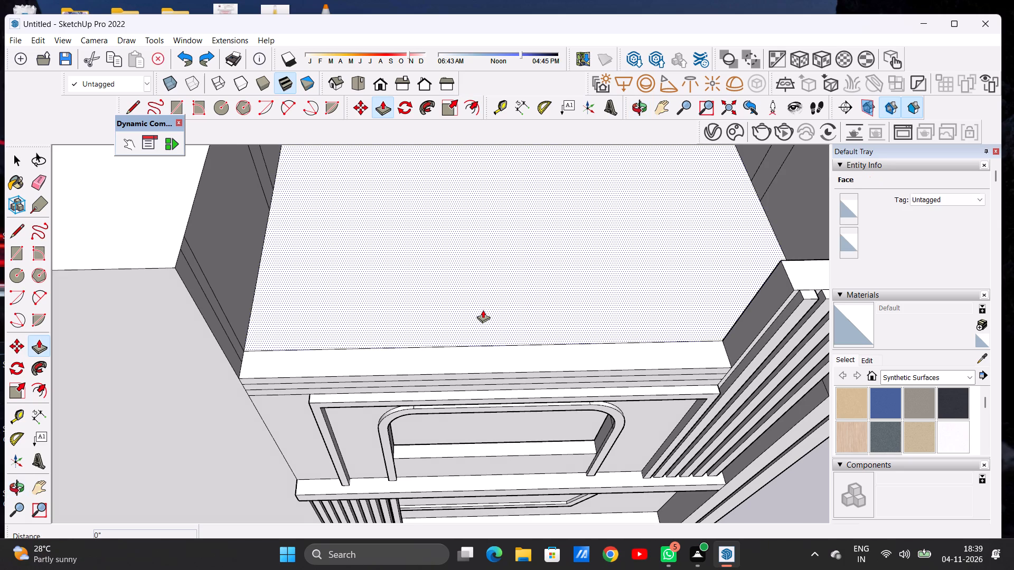
left_click(485, 318)
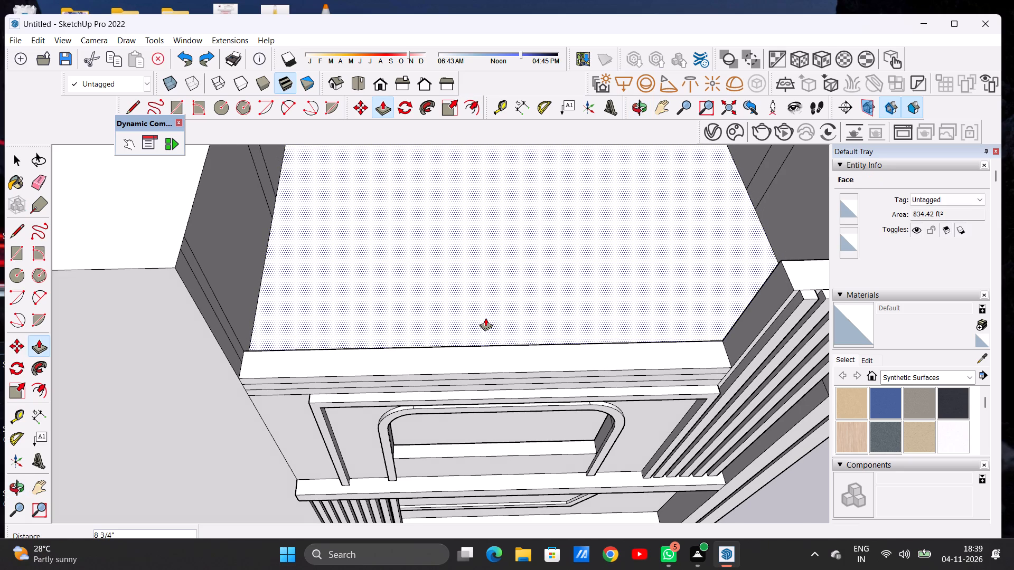
key("o")
scroll(494, 348, "down", 5)
scroll(494, 348, "up", 1)
scroll(492, 347, "down", 8)
left_click_drag(494, 356, 494, 302)
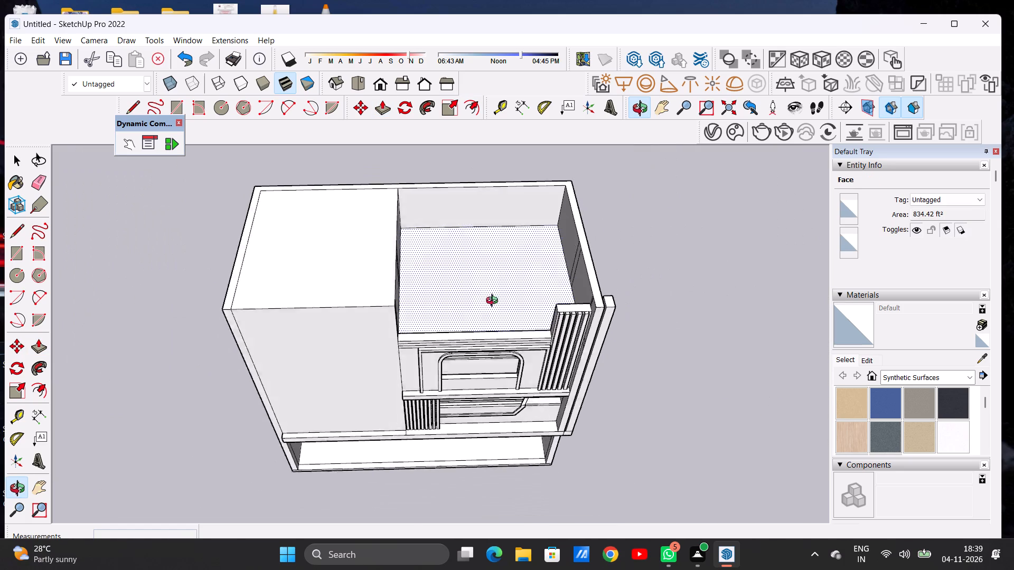
left_click_drag(494, 302, 494, 260)
key("space")
left_click(668, 249)
Examine the recessed roof, its front ledge and the surrounding walls from above and from the side.
scroll(454, 288, "up", 13)
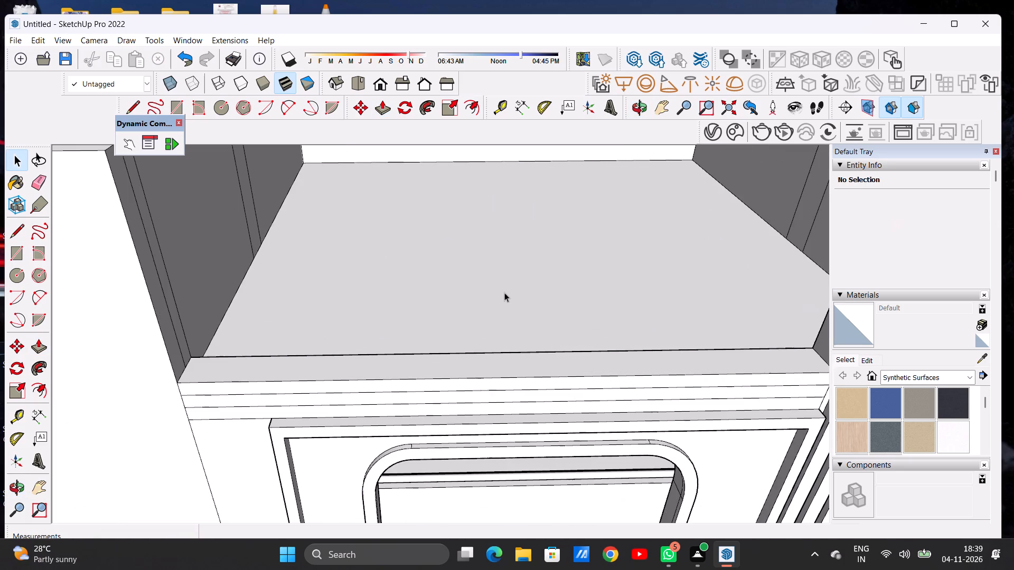
left_click_drag(507, 290, 288, 325)
key("space")
scroll(387, 326, "down", 10)
scroll(389, 329, "up", 1)
scroll(389, 329, "down", 5)
left_click(630, 280)
key("o")
left_click_drag(608, 312, 292, 315)
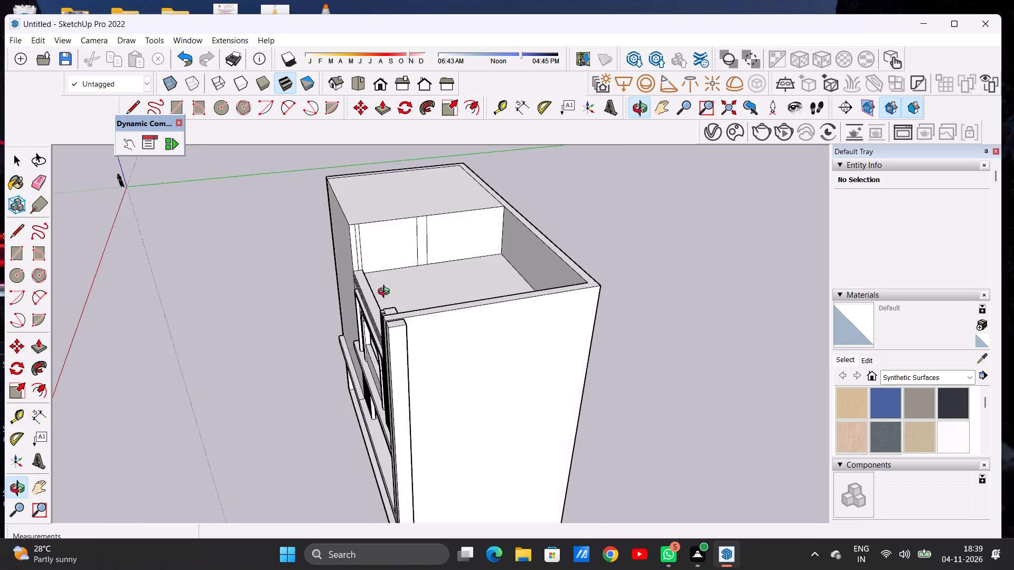
left_click_drag(386, 293, 185, 320)
scroll(399, 271, "up", 3)
scroll(399, 271, "down", 1)
scroll(399, 271, "up", 10)
scroll(336, 298, "down", 1)
scroll(336, 298, "up", 3)
scroll(364, 332, "down", 3)
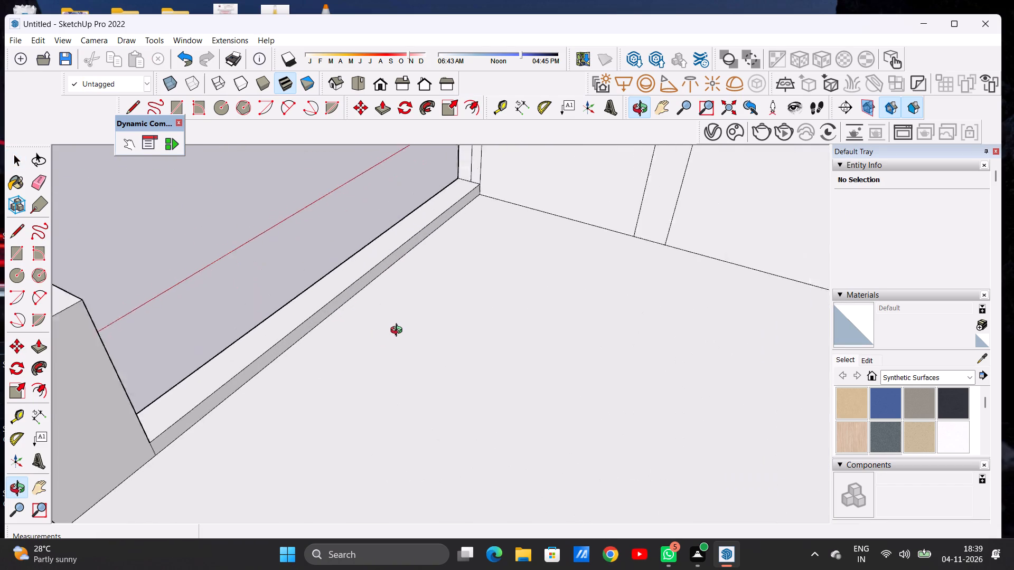
scroll(399, 331, "down", 16)
scroll(416, 298, "up", 1)
scroll(416, 298, "down", 3)
left_click_drag(340, 318, 603, 265)
left_click_drag(406, 311, 567, 286)
left_click_drag(425, 329, 567, 287)
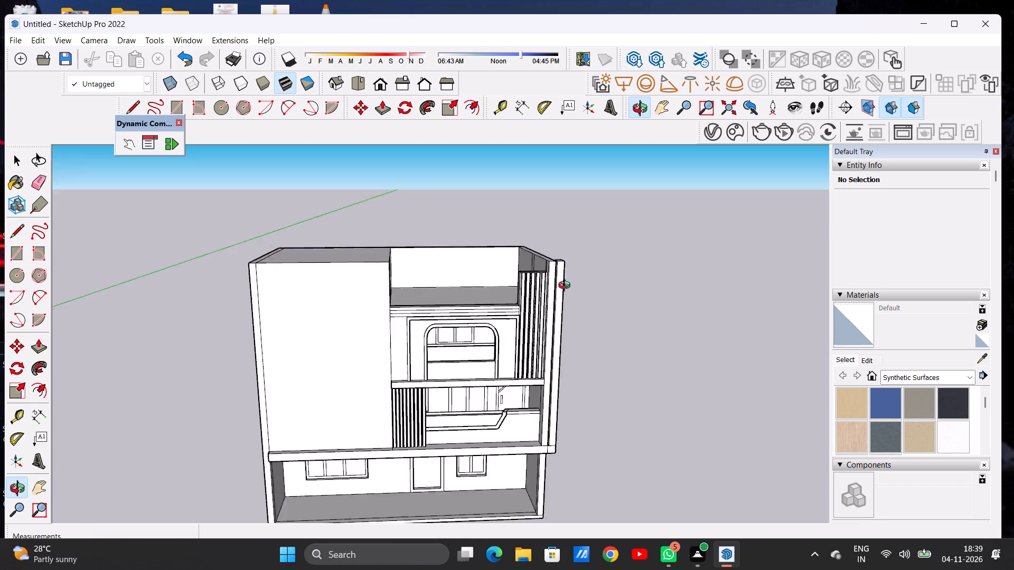
Examine the front elevation and the recess above the arched opening from several heights and distances.
left_click_drag(567, 287, 573, 278)
left_click_drag(521, 271, 496, 300)
scroll(581, 282, "down", 6)
left_click_drag(546, 346, 525, 313)
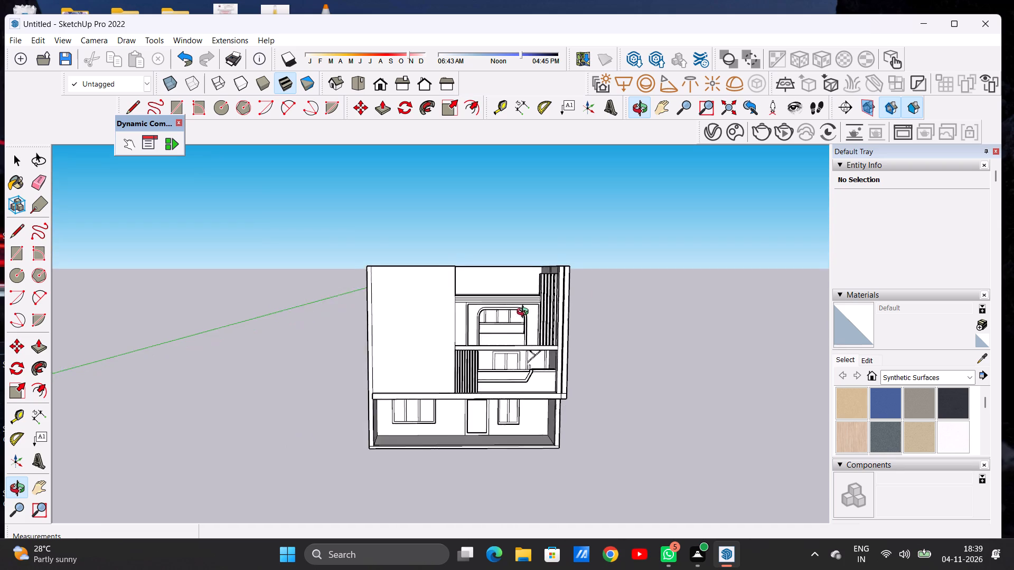
left_click_drag(525, 313, 490, 306)
scroll(507, 319, "up", 7)
left_click_drag(466, 272, 466, 309)
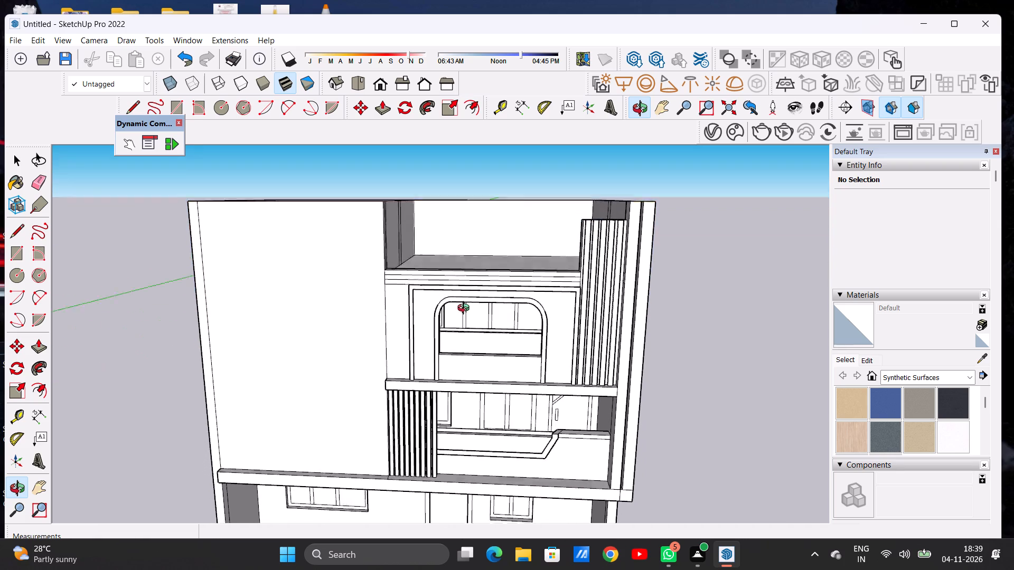
left_click_drag(466, 309, 472, 336)
left_click_drag(480, 242, 474, 251)
left_click_drag(504, 300, 503, 258)
scroll(562, 299, "down", 7)
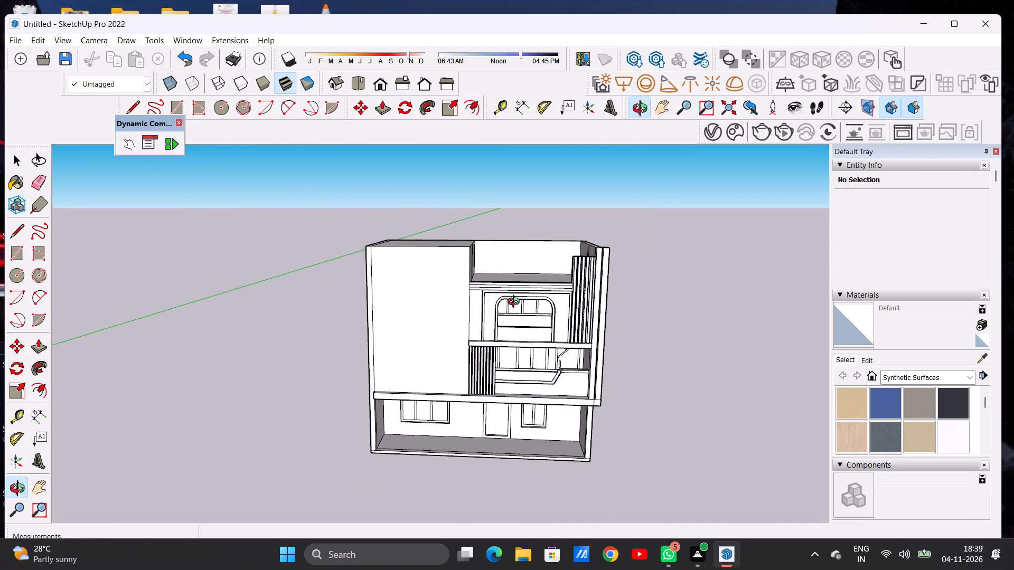
scroll(516, 303, "down", 5)
scroll(487, 298, "up", 1)
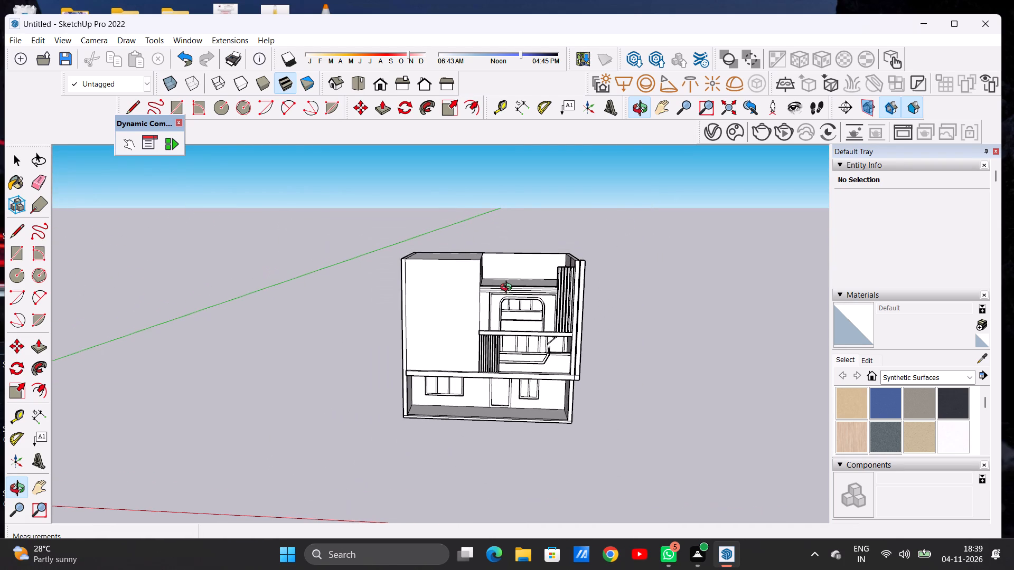
scroll(509, 287, "down", 1)
scroll(509, 286, "up", 11)
left_click_drag(544, 287, 547, 256)
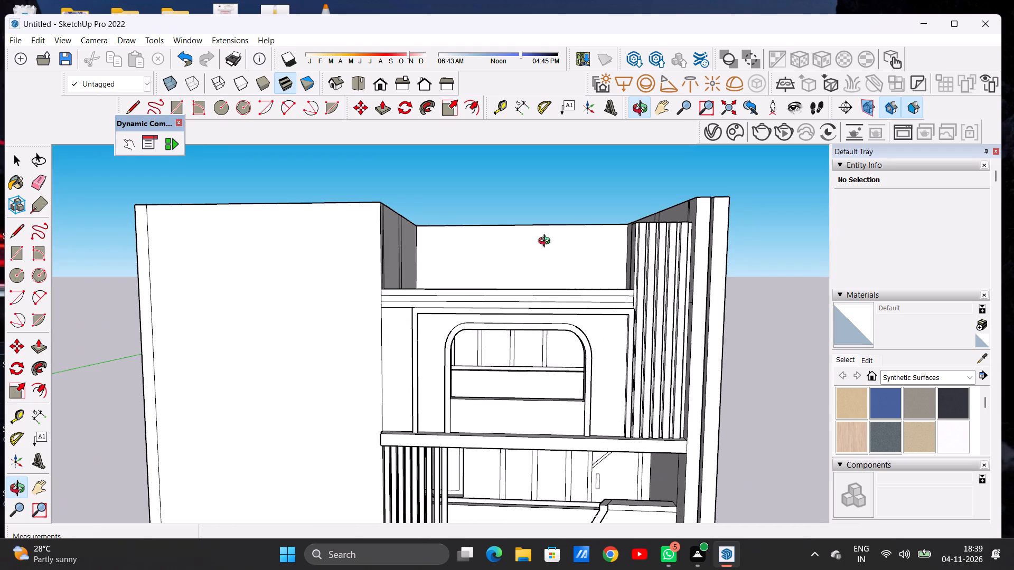
left_click(548, 236)
left_click_drag(548, 243, 543, 269)
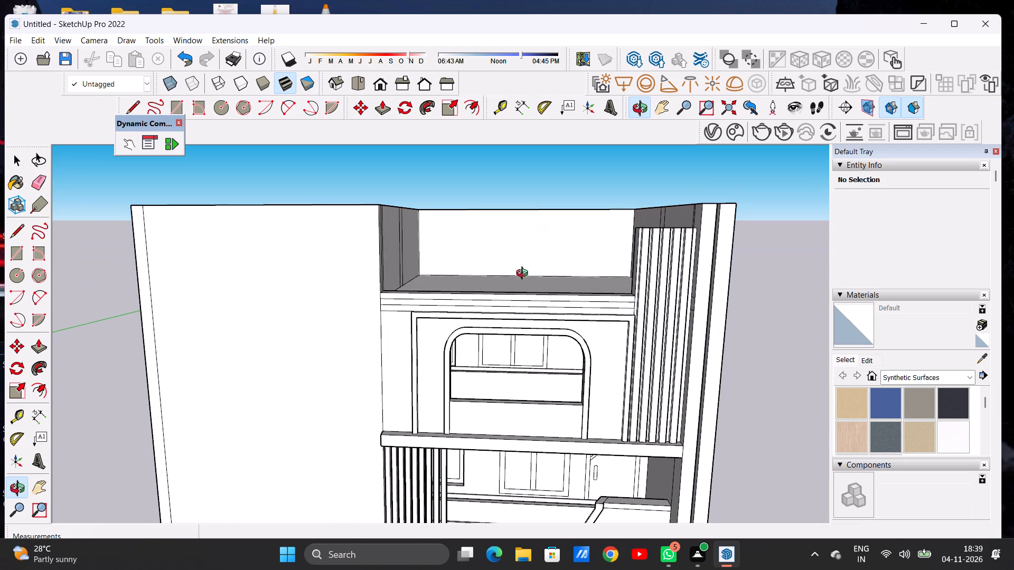
scroll(489, 271, "down", 5)
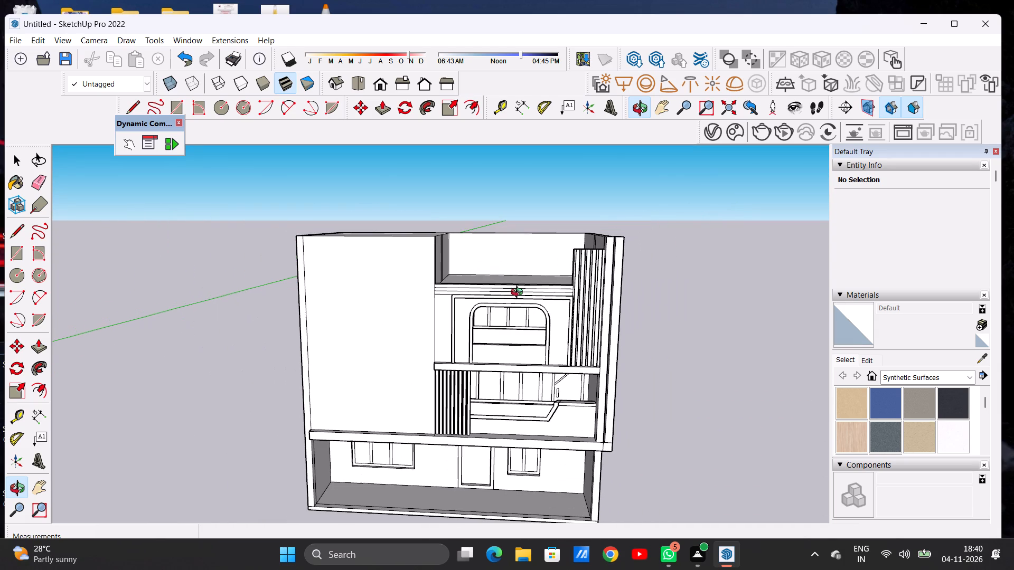
scroll(487, 245, "up", 7)
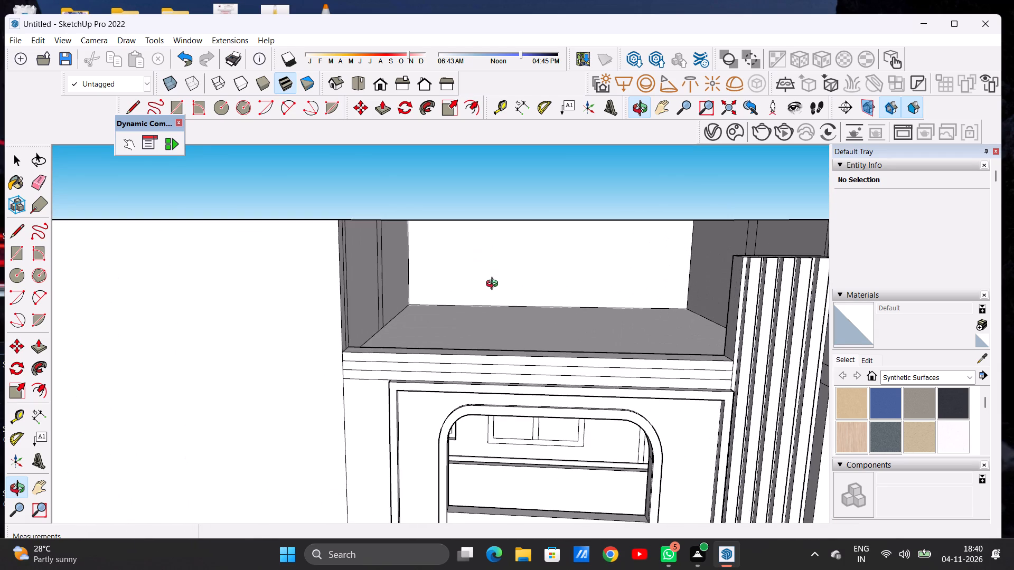
left_click_drag(494, 285, 498, 262)
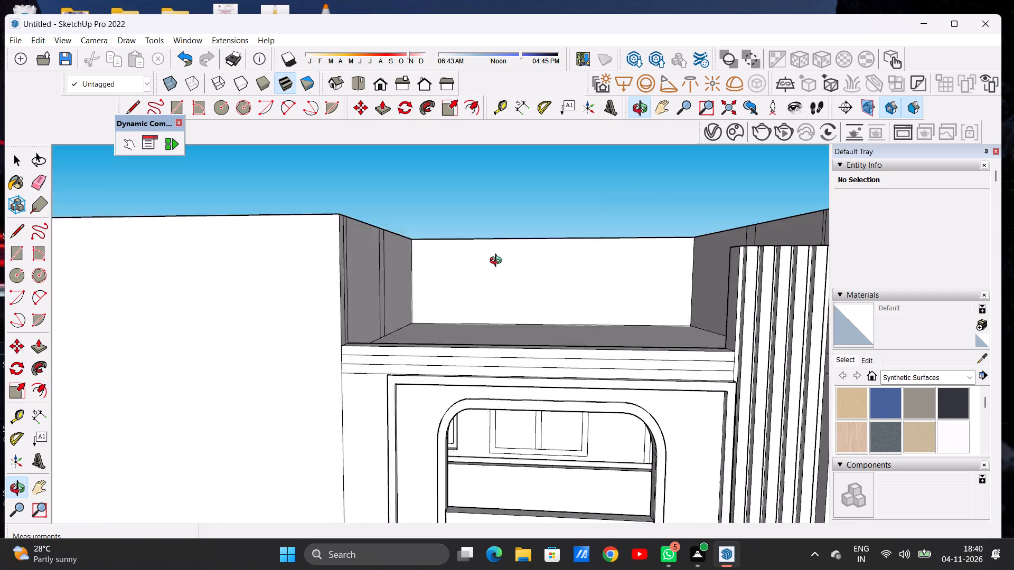
left_click_drag(498, 262, 526, 254)
scroll(569, 302, "down", 15)
left_click_drag(481, 333, 466, 339)
scroll(386, 334, "down", 2)
scroll(491, 359, "up", 14)
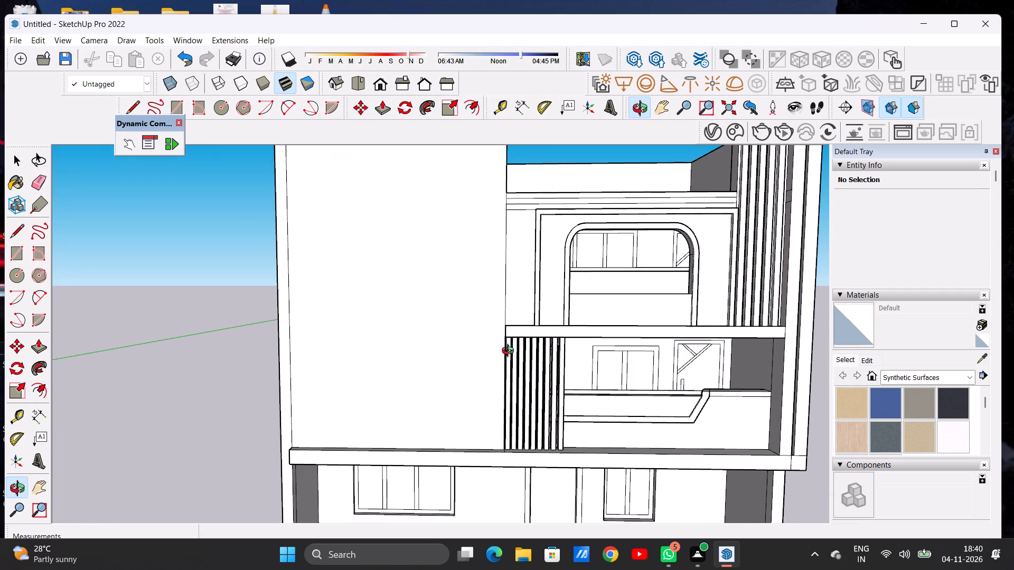
Draw a vertical line about 38' 4 3/4" long down the raised block's front face, near its edge beside the arched opening.
key("l")
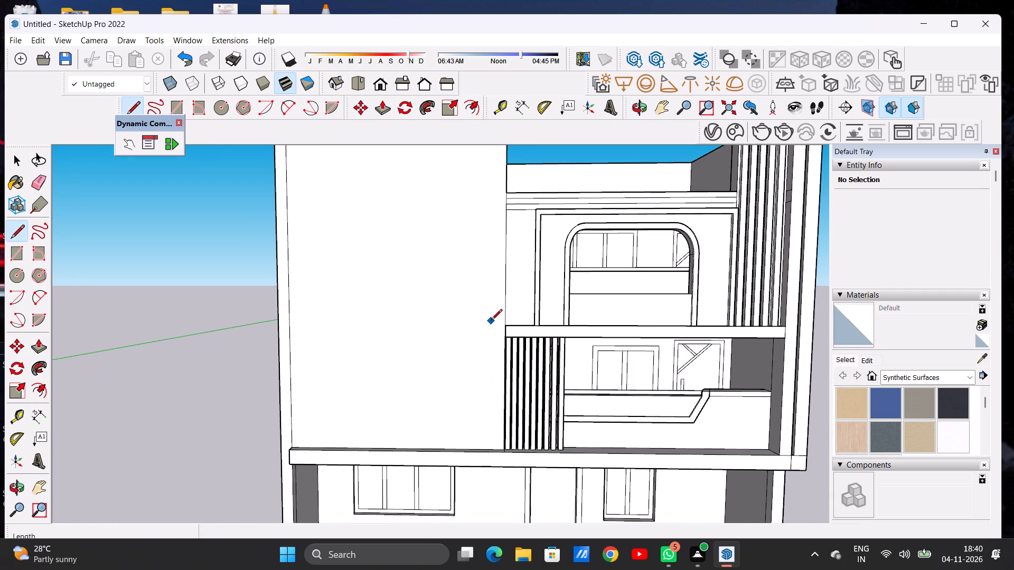
key("space")
type("O")
left_click_drag(460, 251, 458, 374)
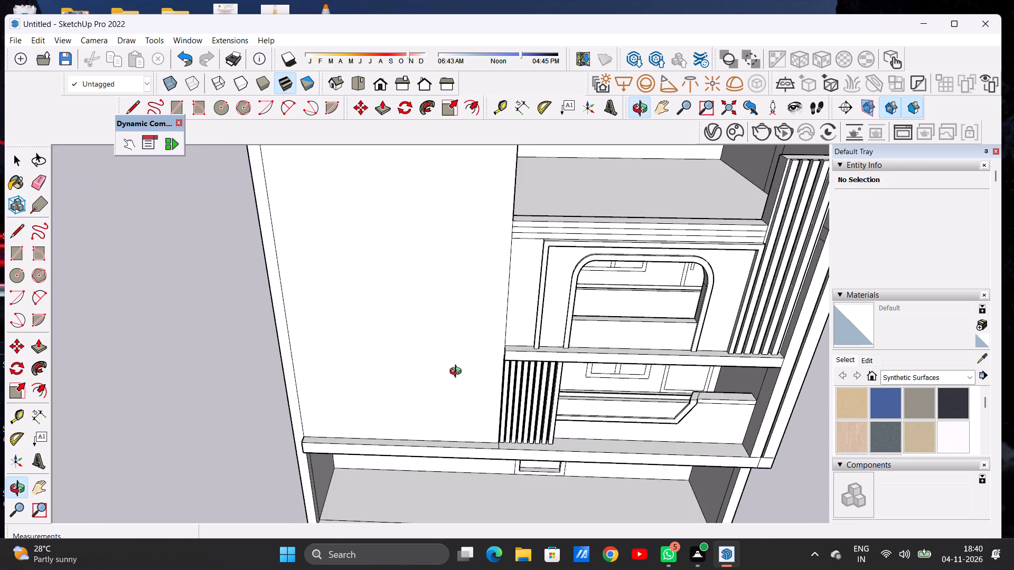
scroll(450, 347, "down", 7)
left_click_drag(464, 274, 472, 223)
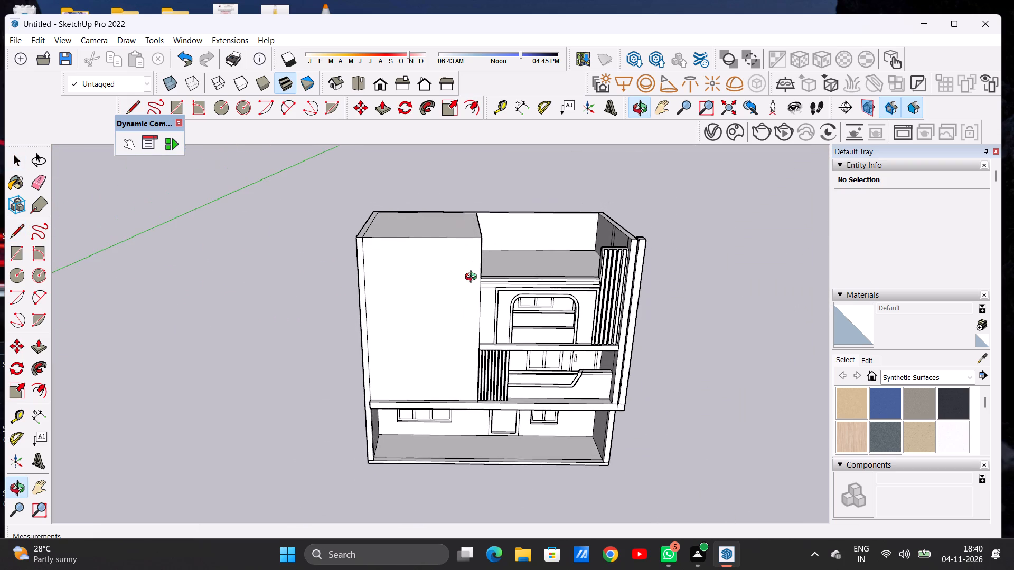
scroll(473, 278, "up", 6)
key("l")
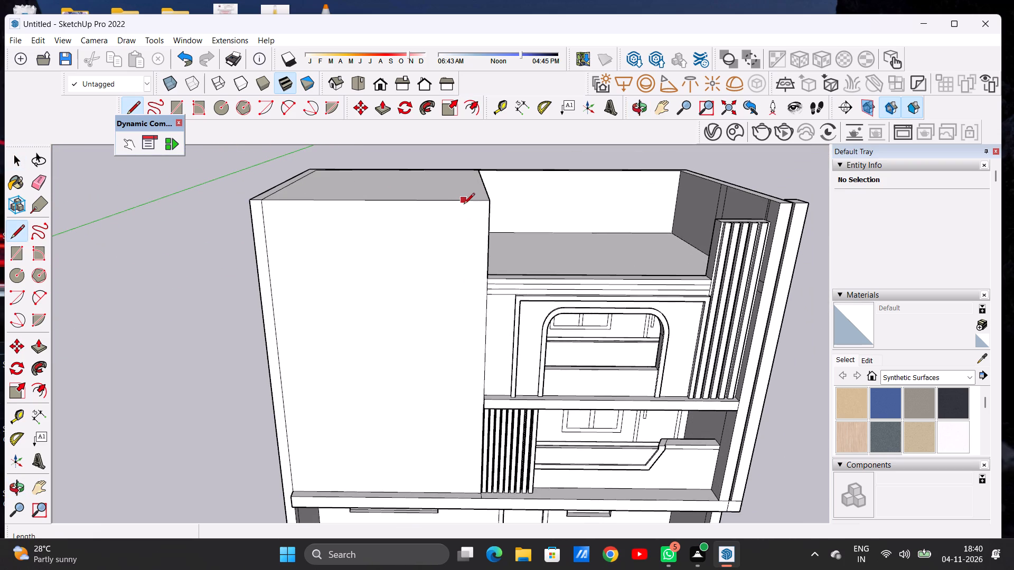
left_click(467, 203)
scroll(465, 490, "up", 6)
scroll(465, 491, "down", 1)
scroll(465, 491, "up", 3)
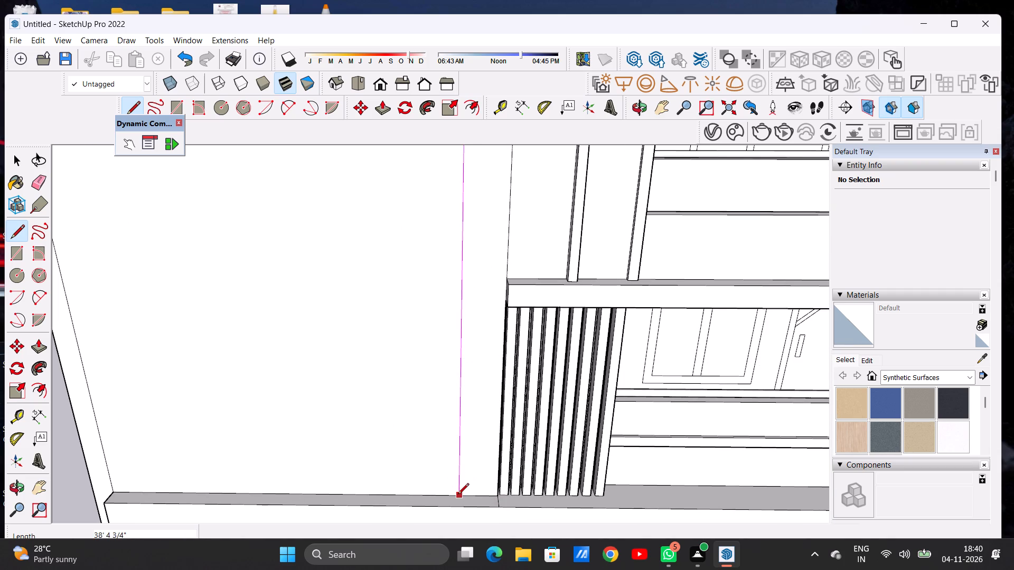
left_click(458, 495)
scroll(449, 473, "down", 14)
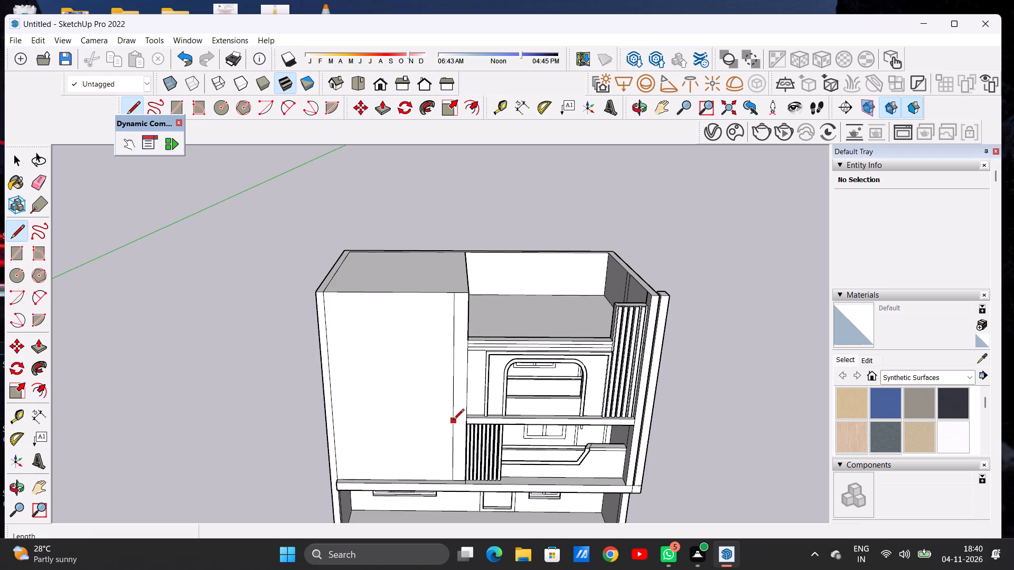
key("space")
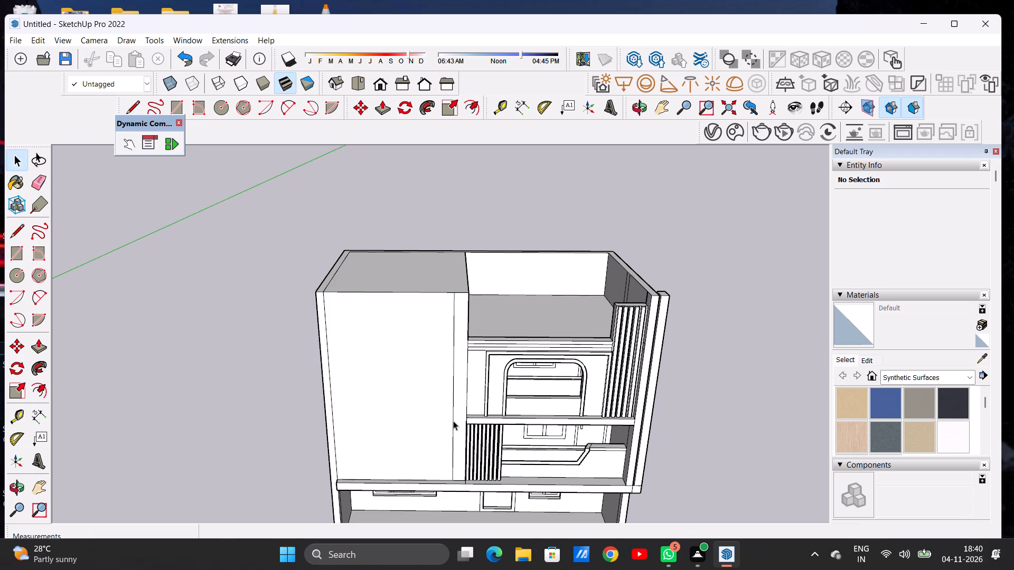
Draw an upright rectangle about 18' 9 1/4" high and 7' 6" wide on the raised block's front face.
key("o")
left_click_drag(469, 442, 472, 366)
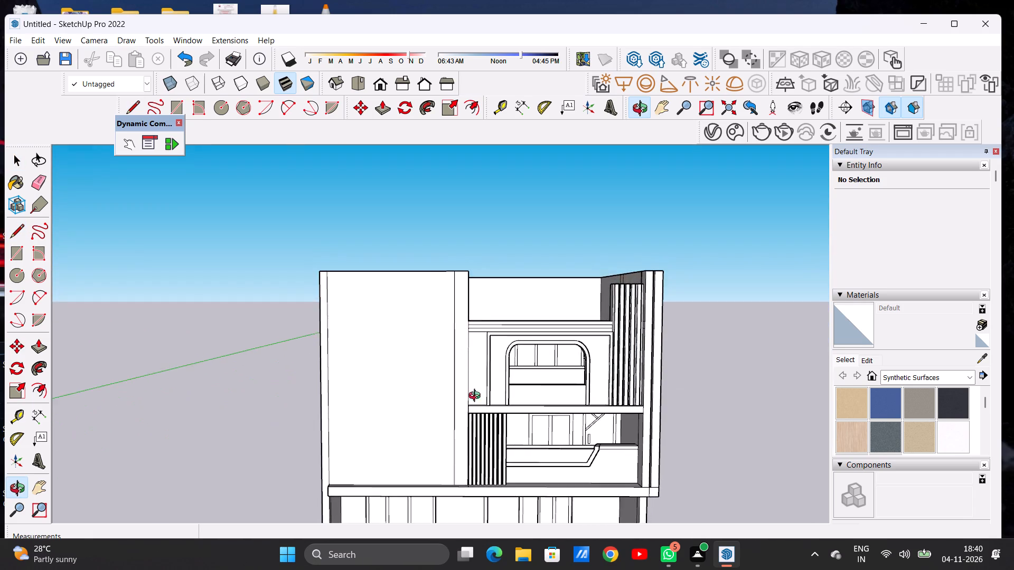
scroll(485, 401, "down", 11)
scroll(466, 438, "up", 1)
scroll(466, 438, "down", 1)
scroll(465, 438, "up", 6)
scroll(467, 426, "down", 1)
scroll(467, 426, "up", 2)
left_click_drag(457, 411, 443, 412)
left_click_drag(451, 414, 468, 424)
scroll(454, 321, "up", 5)
left_click_drag(435, 356, 429, 345)
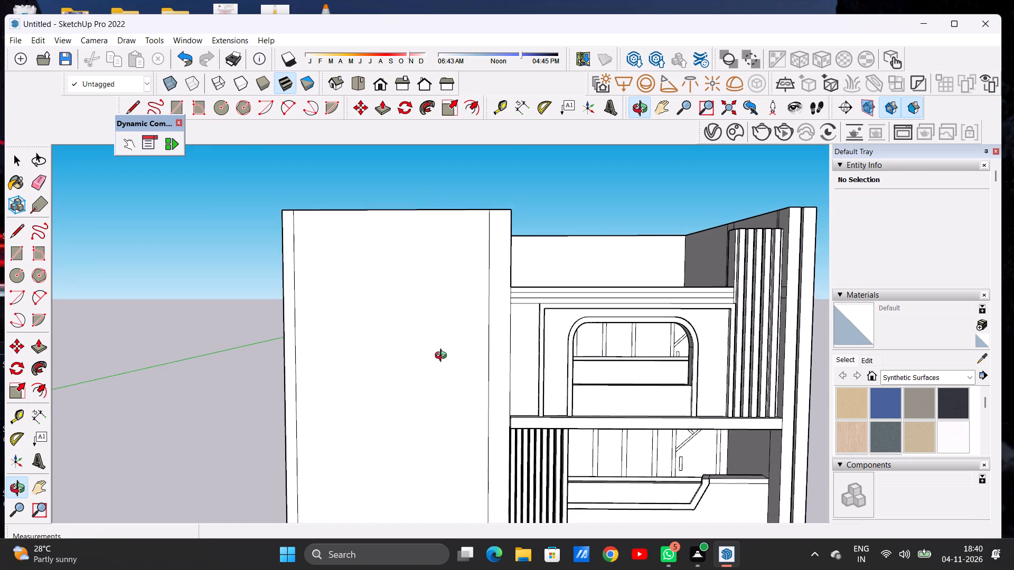
scroll(453, 359, "down", 6)
left_click_drag(441, 386, 437, 398)
scroll(433, 377, "up", 2)
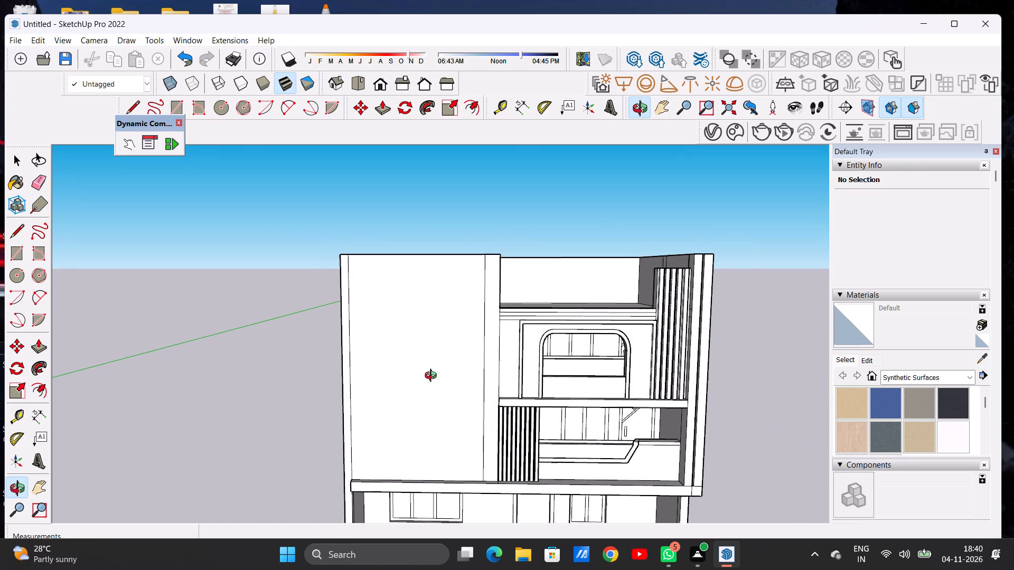
scroll(433, 377, "up", 1)
key("r")
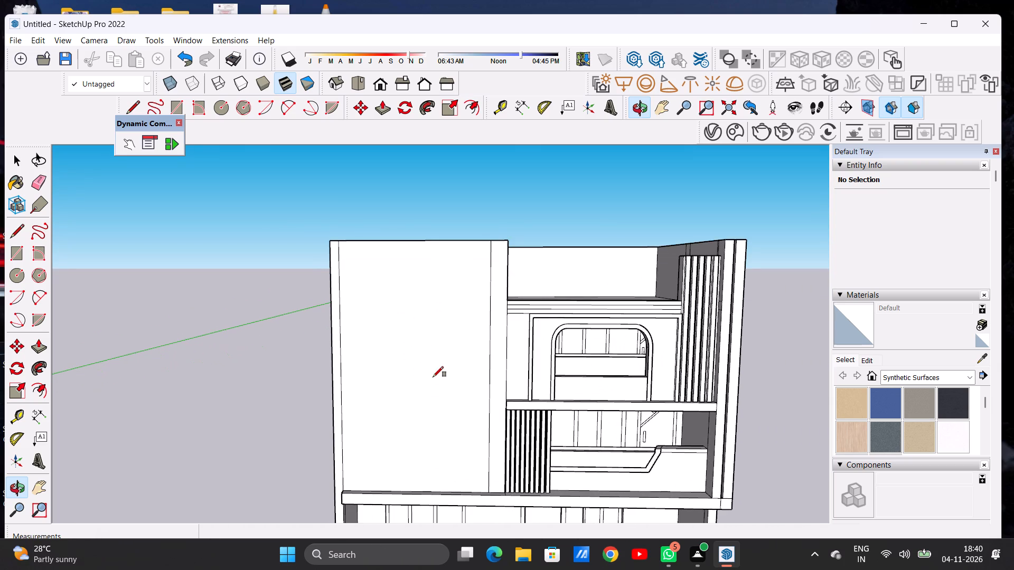
left_click(382, 449)
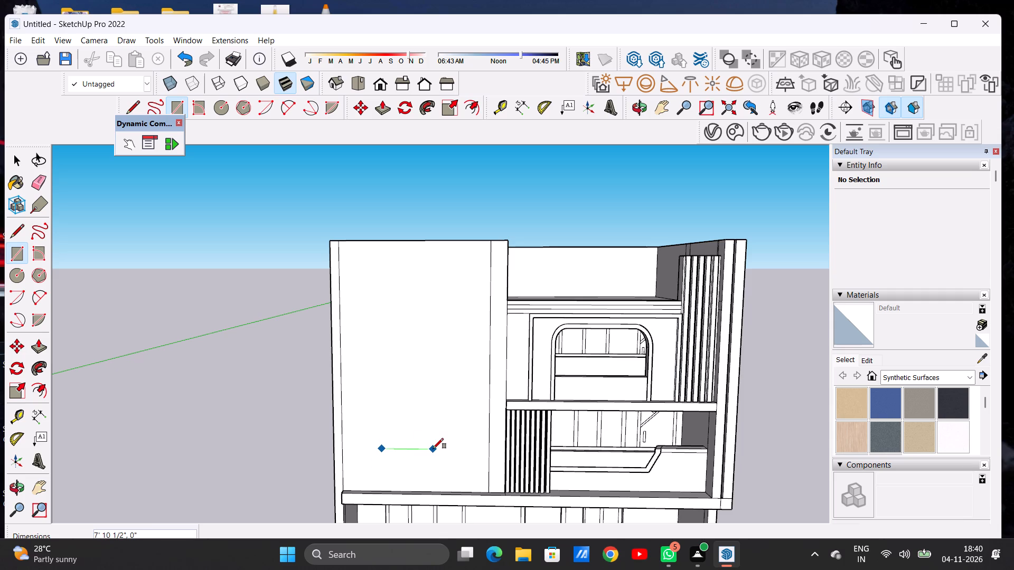
left_click(433, 449)
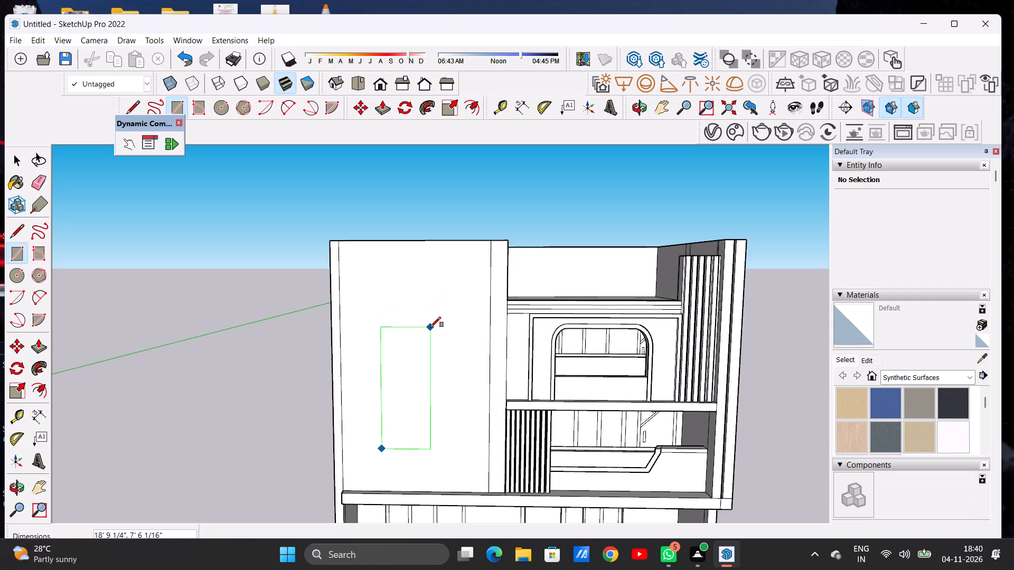
left_click(430, 327)
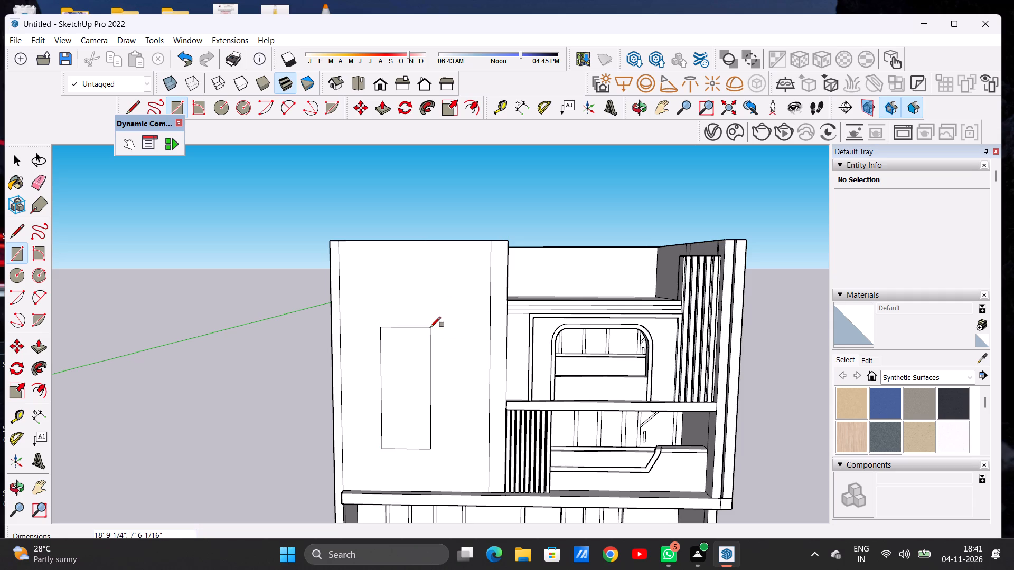
key("space")
Draw an arc bulging upward about 2' 11 3/4" across the top edge of the rectangle on the raised block.
left_click(292, 107)
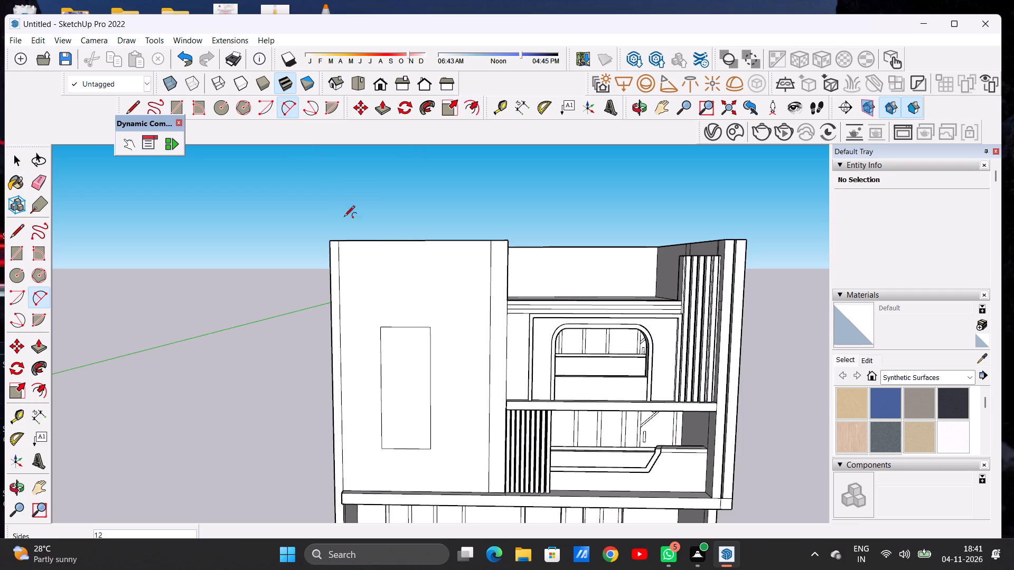
scroll(380, 292, "up", 1)
scroll(380, 294, "down", 1)
scroll(380, 297, "up", 2)
left_click(382, 338)
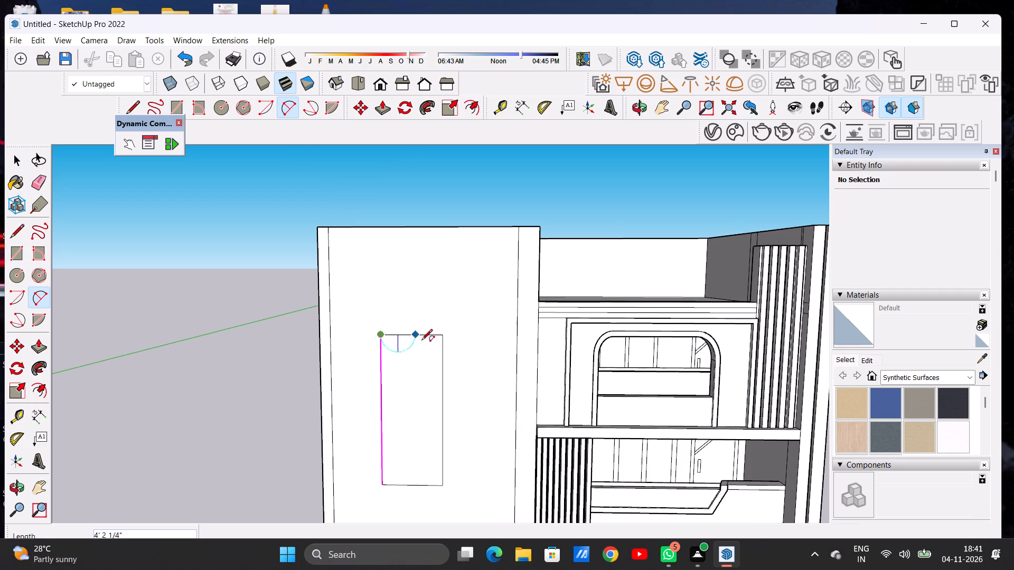
left_click(441, 340)
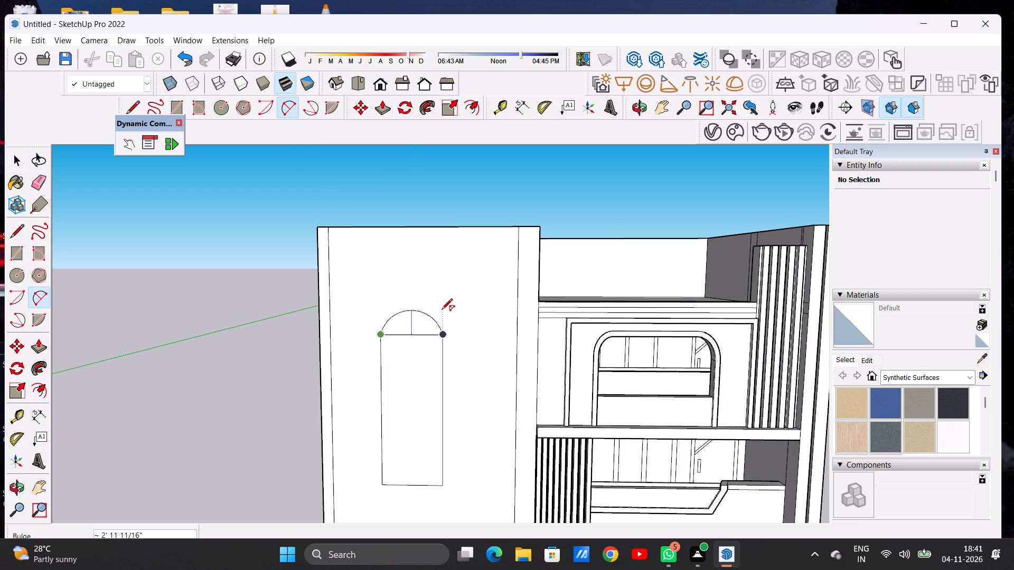
left_click(442, 310)
Draw an arc bulging downward about 2' 9 1/2" across the bottom edge of the same rectangle.
scroll(420, 471, "down", 6)
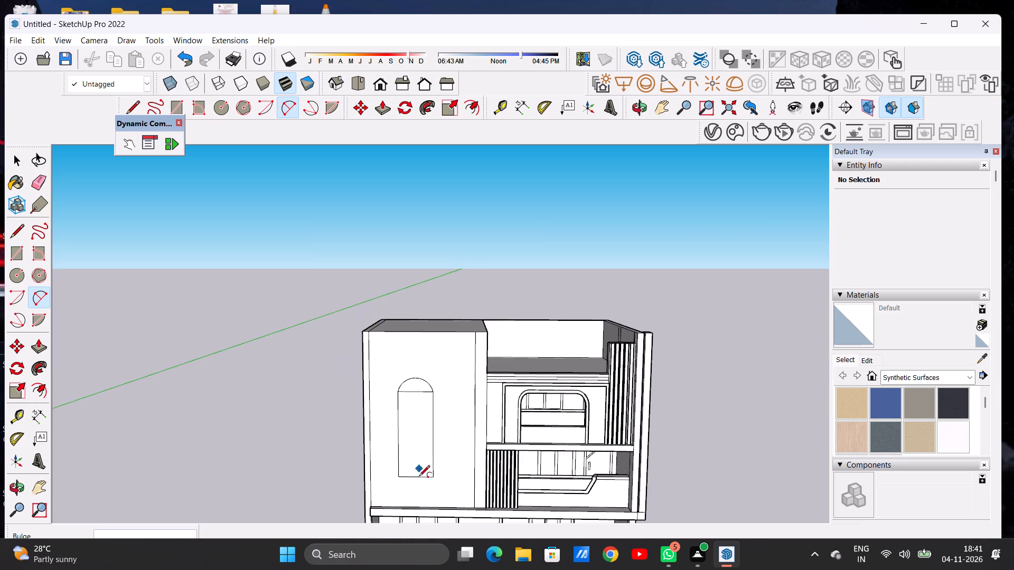
scroll(418, 483, "up", 6)
left_click(383, 473)
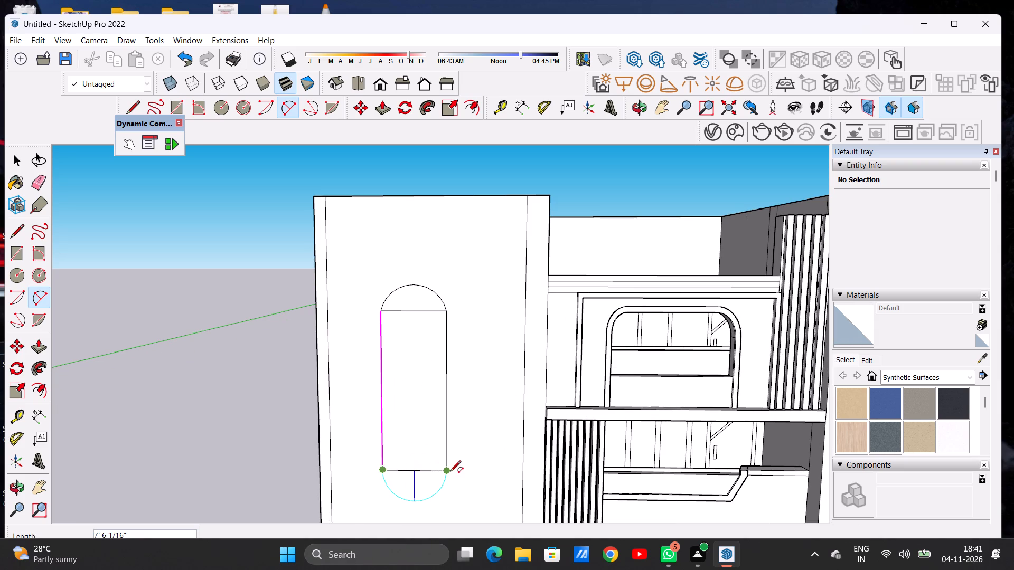
left_click(446, 472)
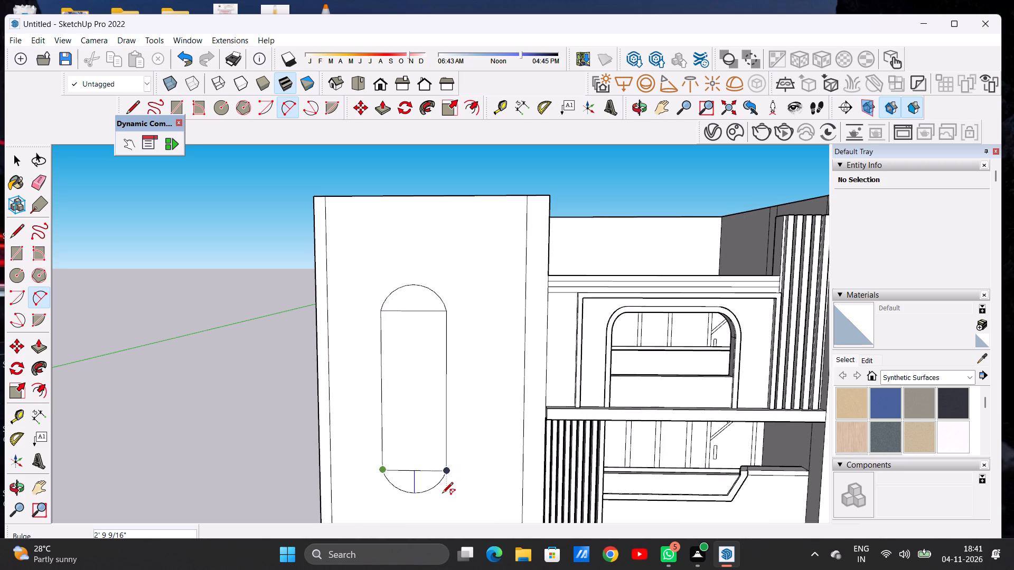
left_click(442, 494)
key("space")
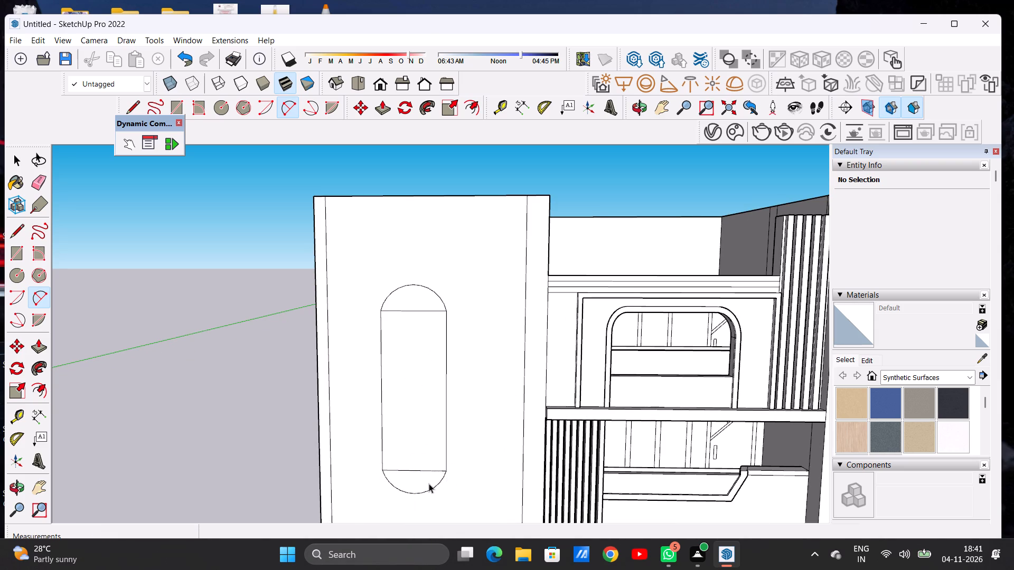
Erase the two straight lines between the rectangle and its end arcs, leaving one rounded panel outline.
scroll(417, 472, "up", 1)
key("e")
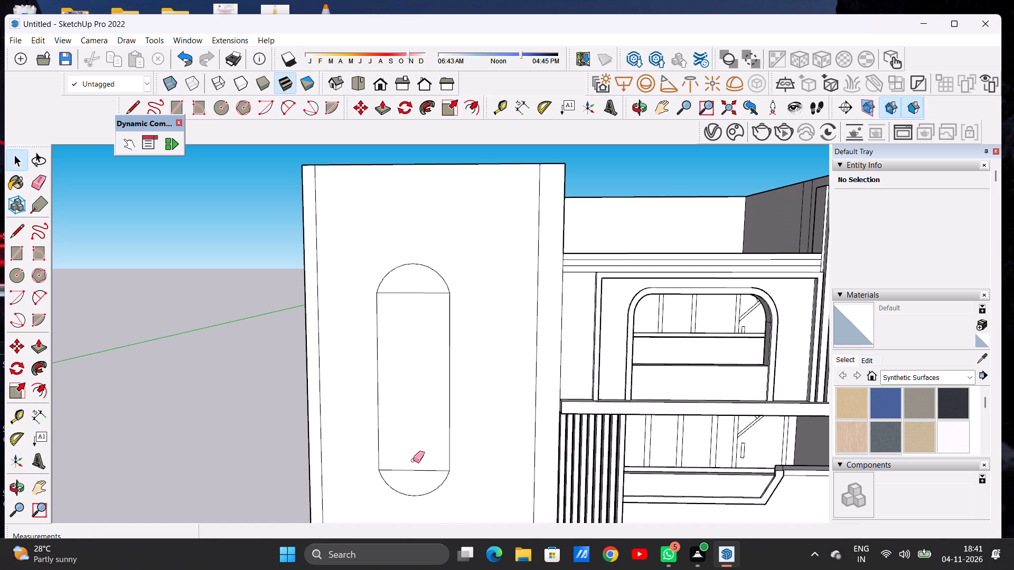
left_click_drag(414, 465, 415, 473)
left_click(409, 295)
left_click(408, 290)
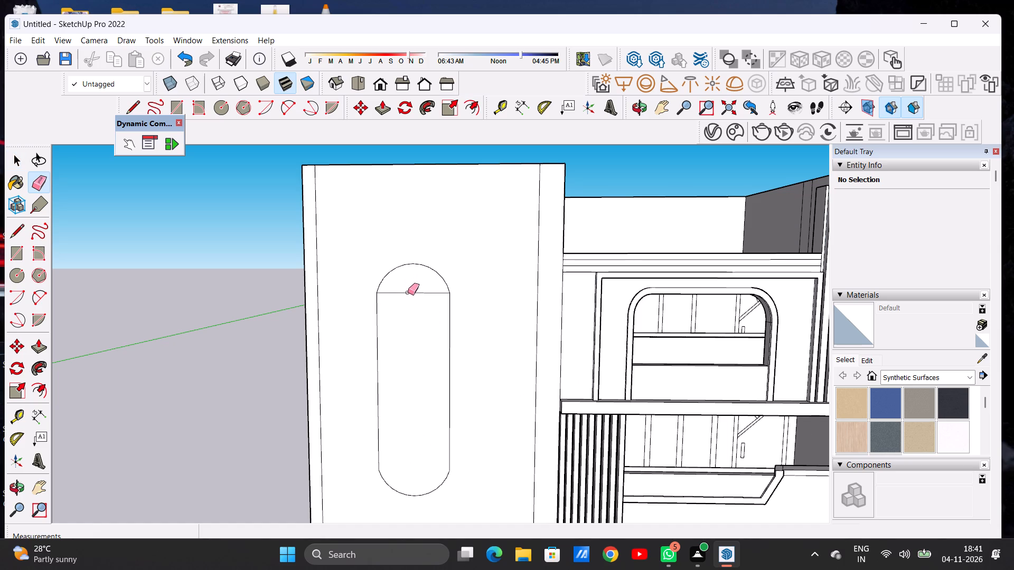
key("space")
Offset the rounded panel's outline inward by about 7 3/4" to form a frame border.
scroll(407, 348, "down", 11)
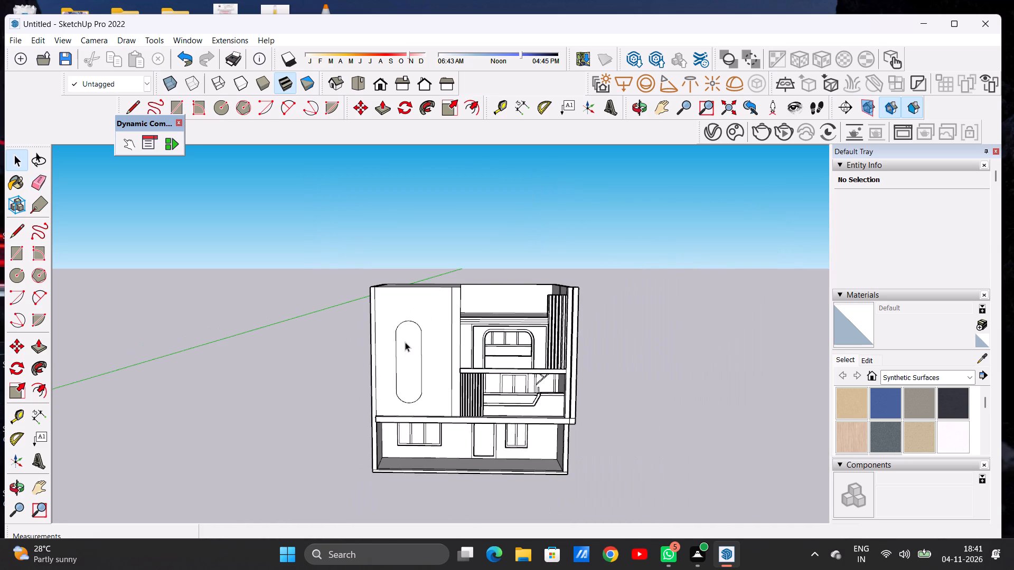
scroll(416, 334, "up", 7)
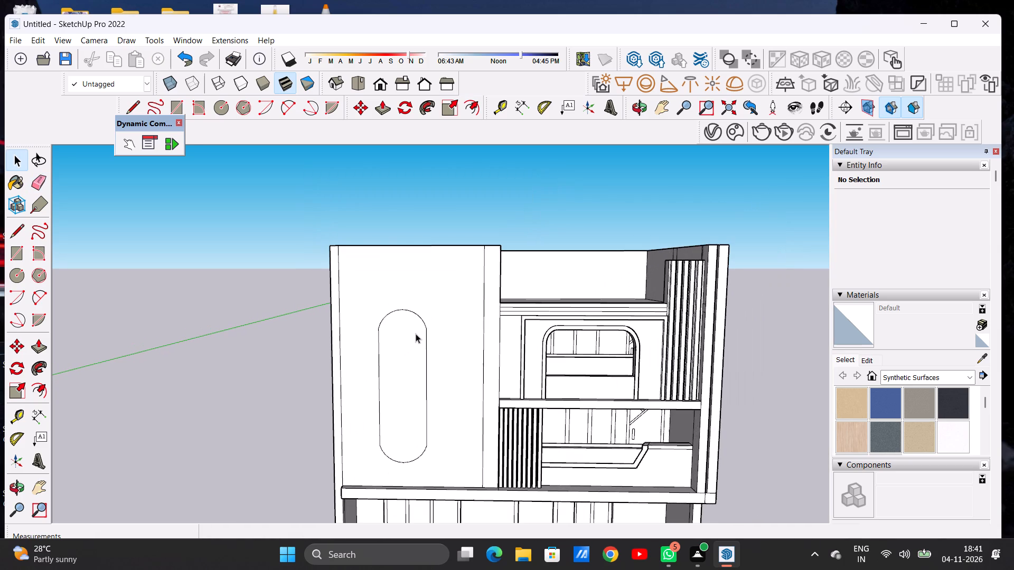
key("o")
left_click_drag(428, 332, 433, 381)
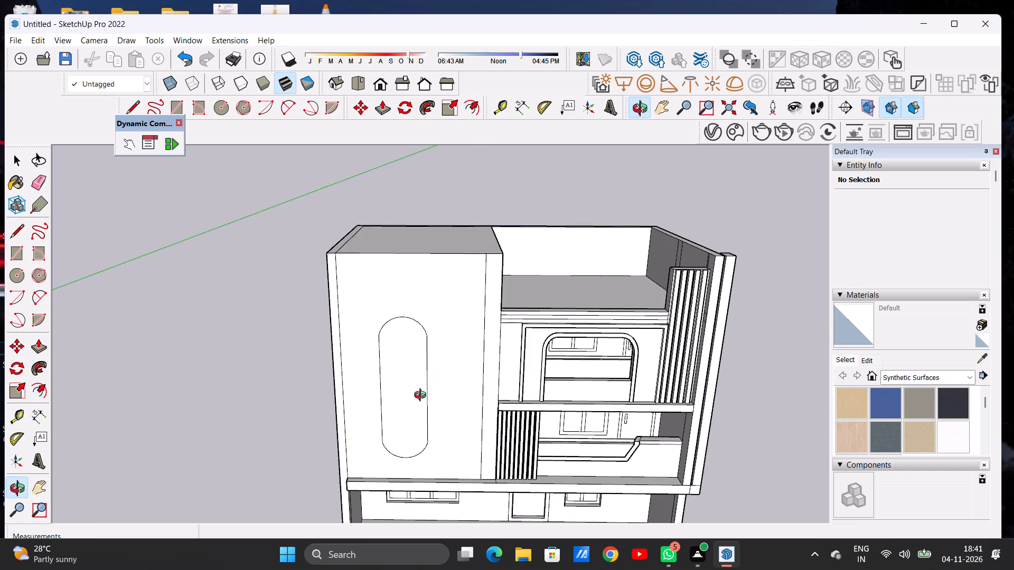
scroll(391, 427, "up", 4)
scroll(391, 427, "down", 1)
scroll(391, 427, "up", 1)
key("o")
key("f")
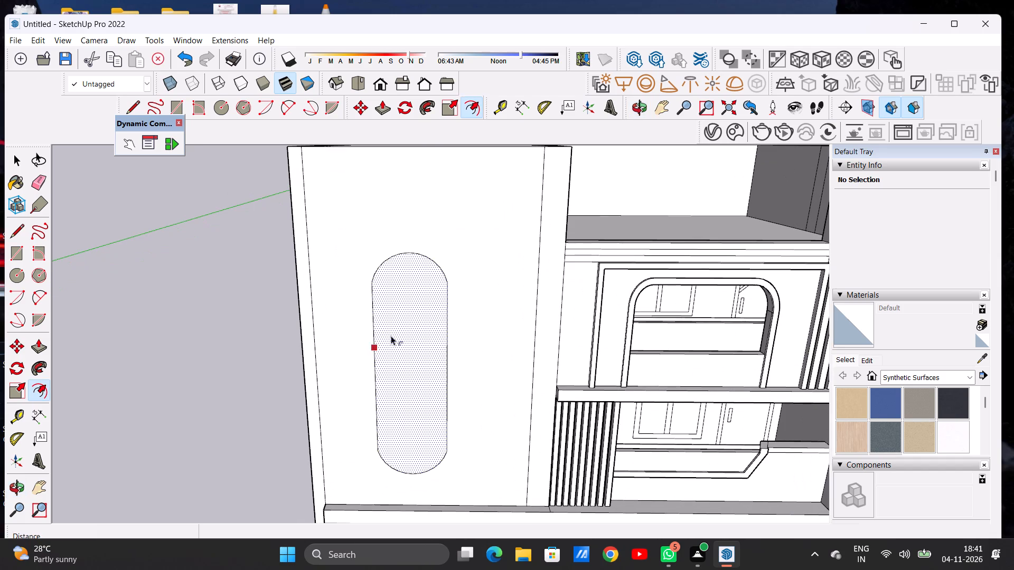
left_click(393, 272)
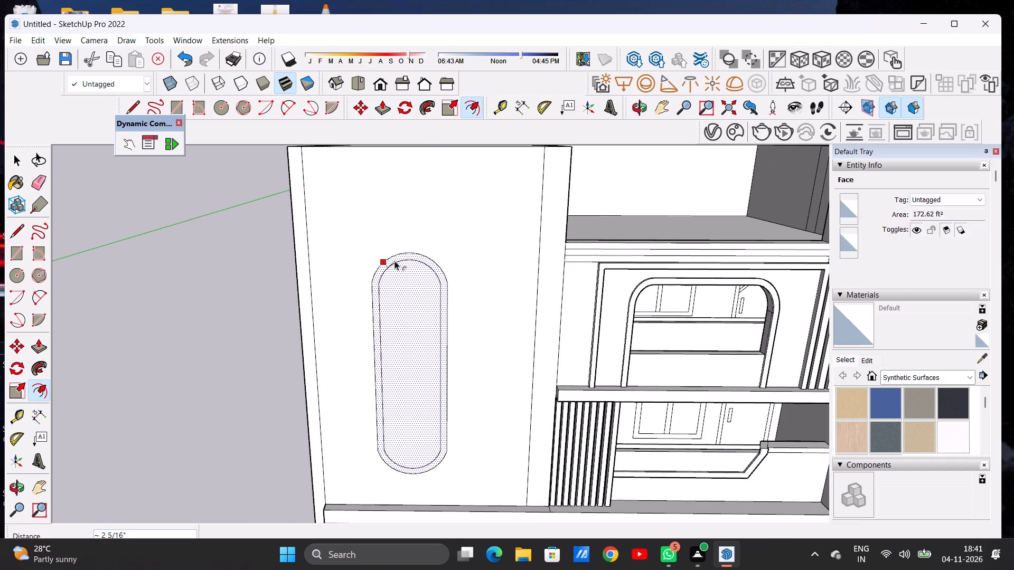
scroll(396, 262, "up", 6)
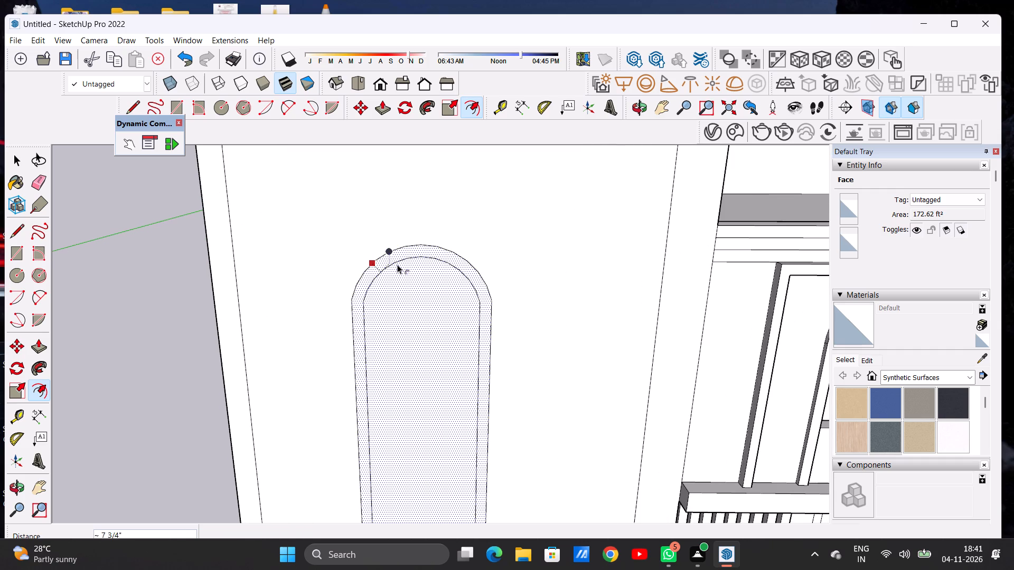
left_click(397, 264)
key("space")
Examine the double-outlined rounded panel on the raised block from near and far.
scroll(411, 327, "down", 9)
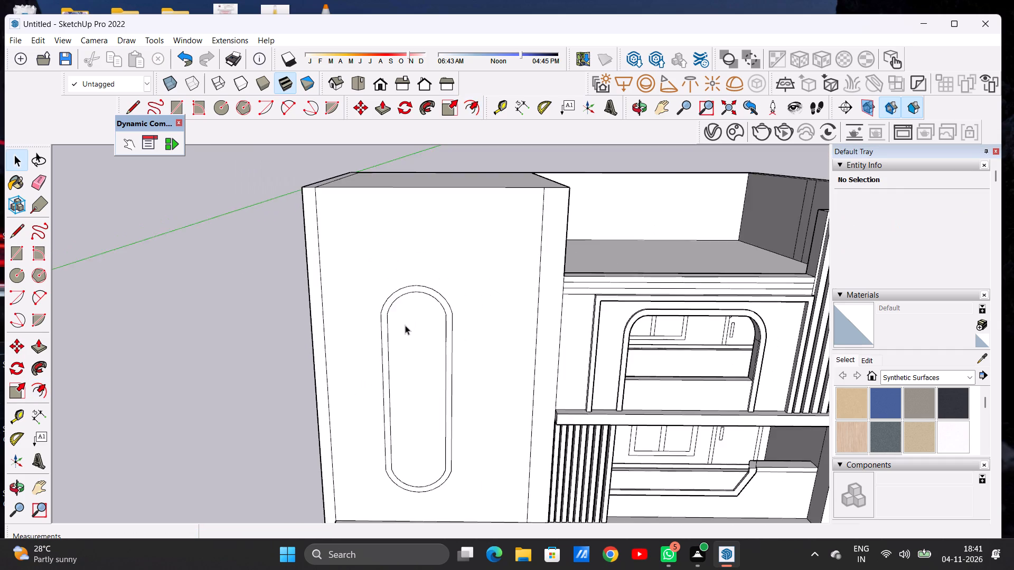
scroll(405, 325, "down", 7)
key("o")
left_click_drag(432, 368, 436, 345)
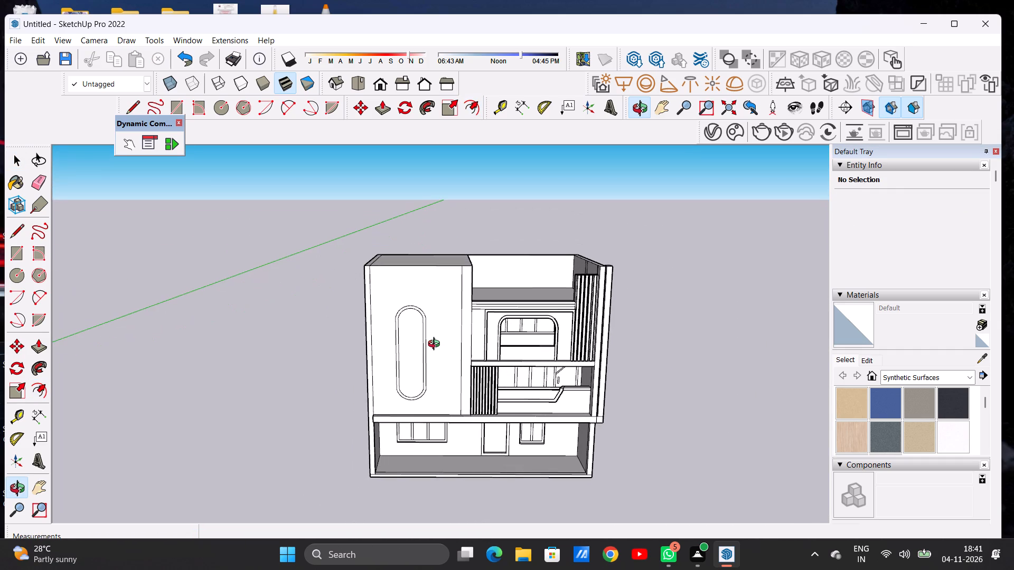
left_click_drag(436, 345, 437, 345)
scroll(412, 345, "up", 2)
scroll(412, 344, "down", 1)
scroll(412, 344, "up", 2)
scroll(412, 344, "down", 1)
scroll(412, 344, "up", 2)
scroll(414, 328, "down", 1)
scroll(414, 328, "up", 7)
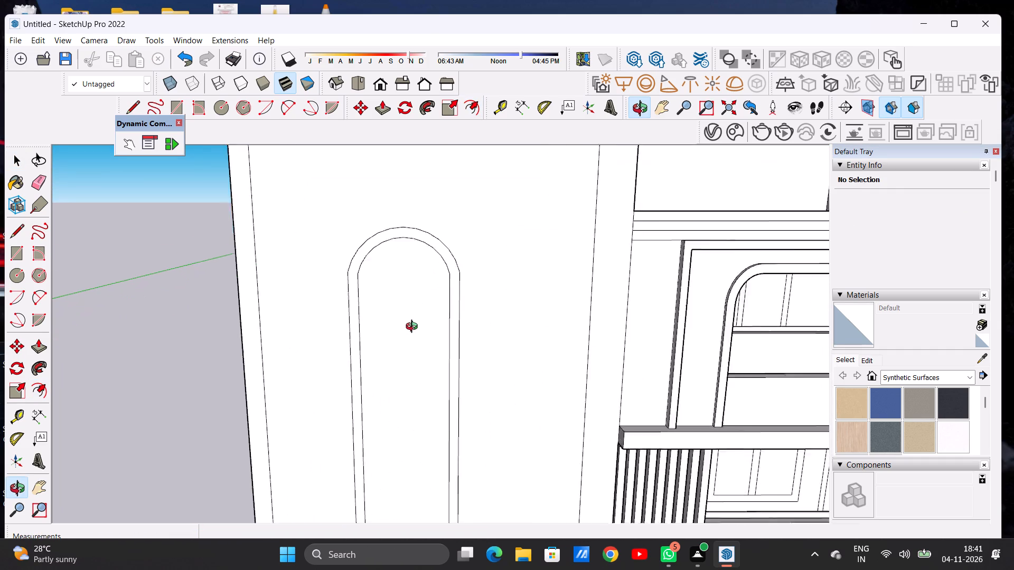
scroll(414, 328, "up", 4)
scroll(424, 319, "down", 2)
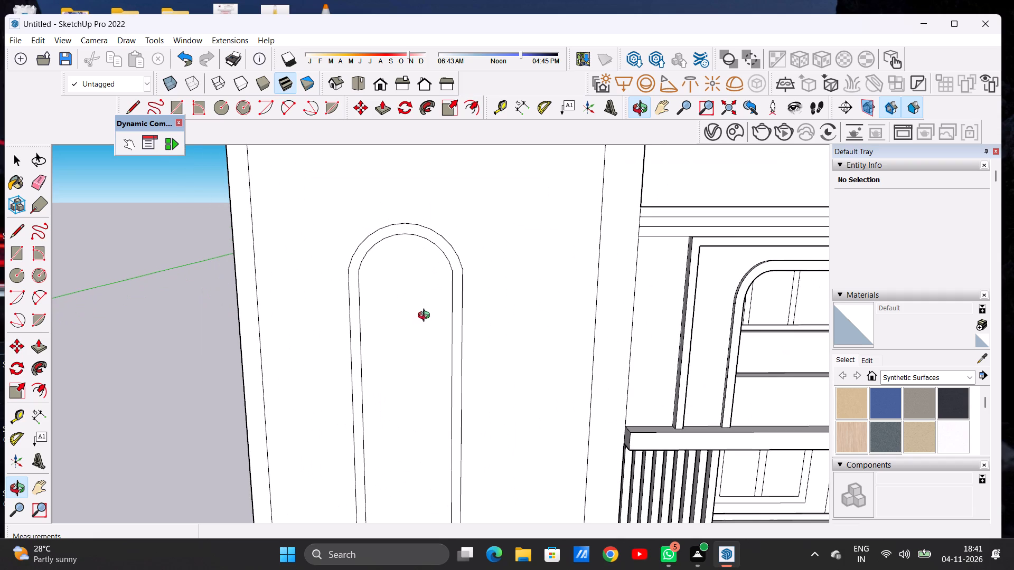
scroll(442, 312, "down", 3)
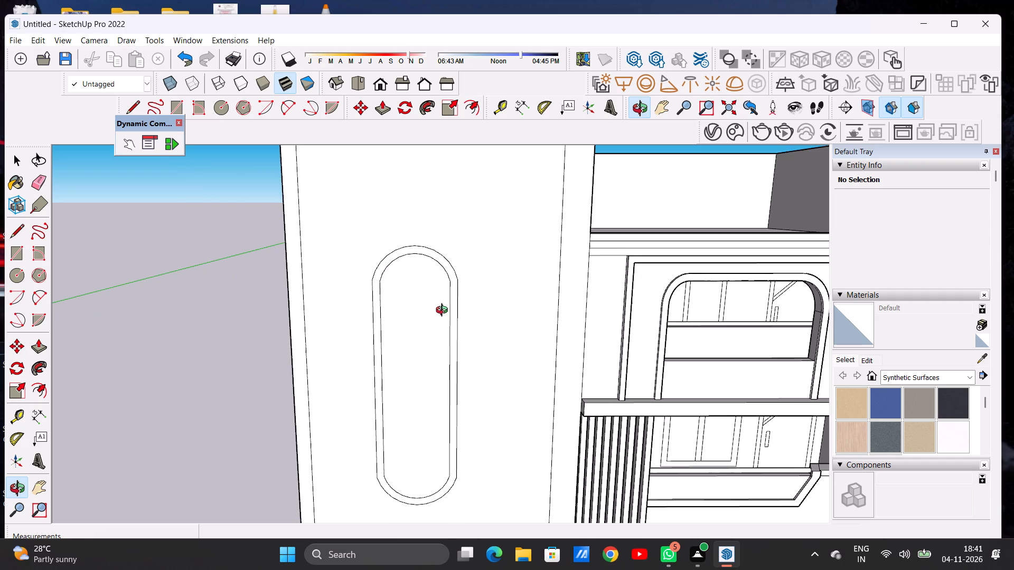
scroll(453, 311, "down", 1)
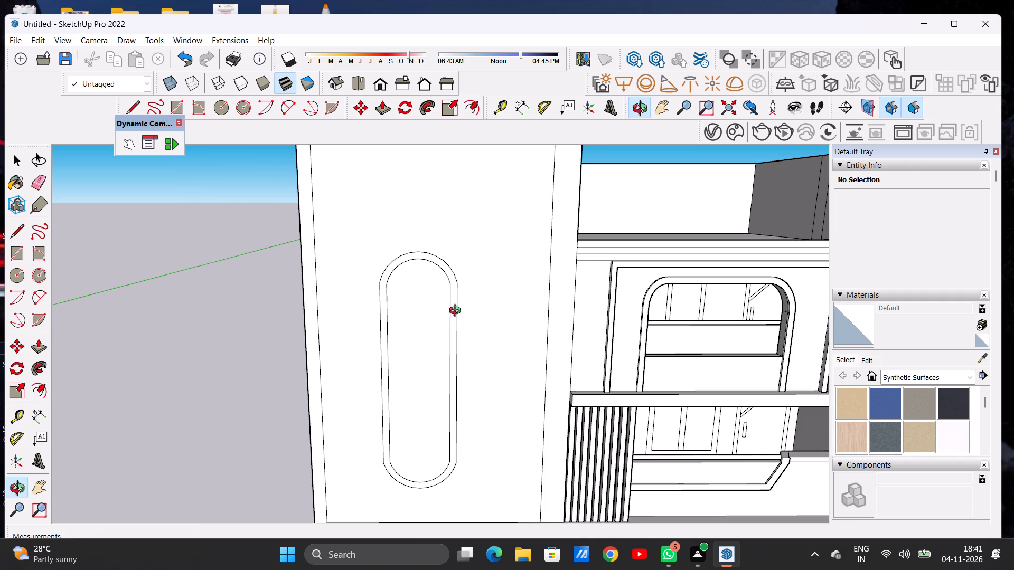
scroll(427, 371, "up", 5)
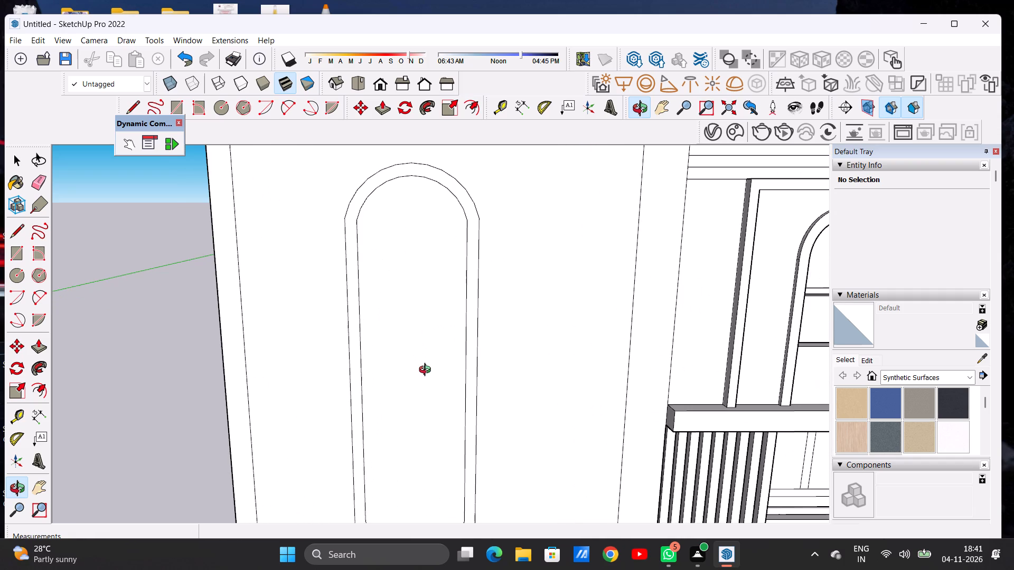
Draw two parallel horizontal lines about 6' 2" long across the middle of the panel's inner outline.
key("l")
scroll(430, 341, "down", 6)
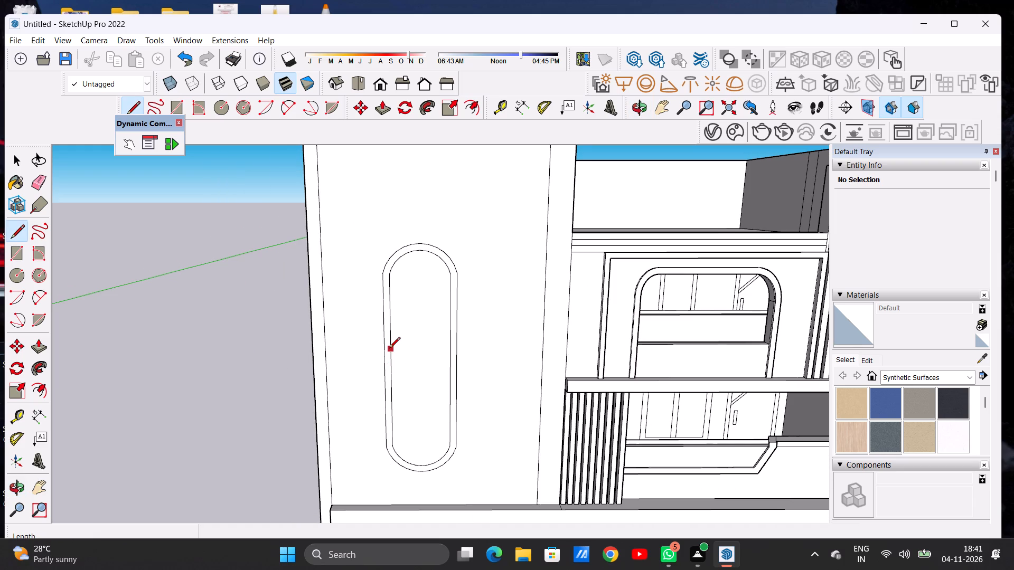
left_click(391, 346)
left_click(451, 348)
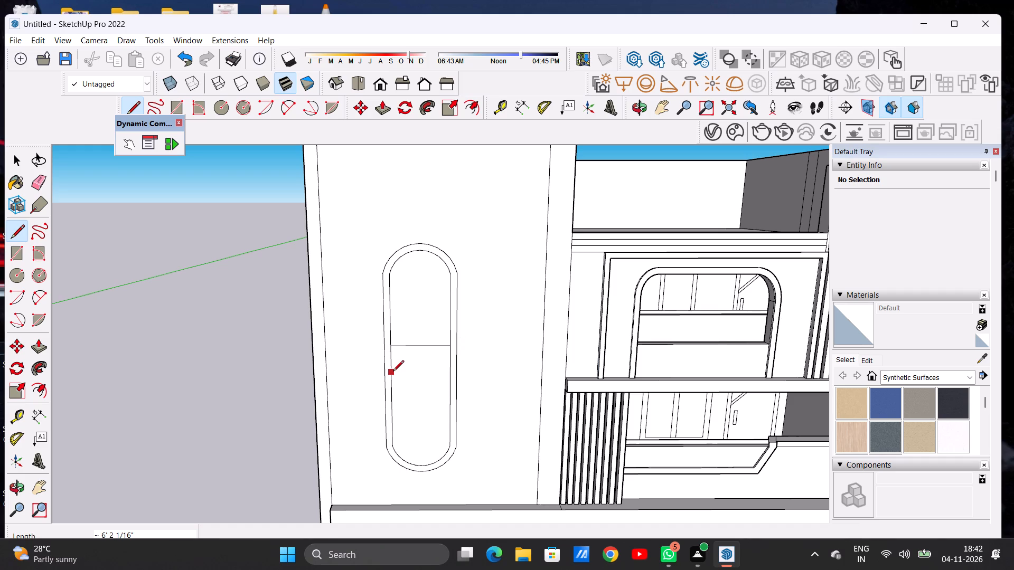
left_click(393, 368)
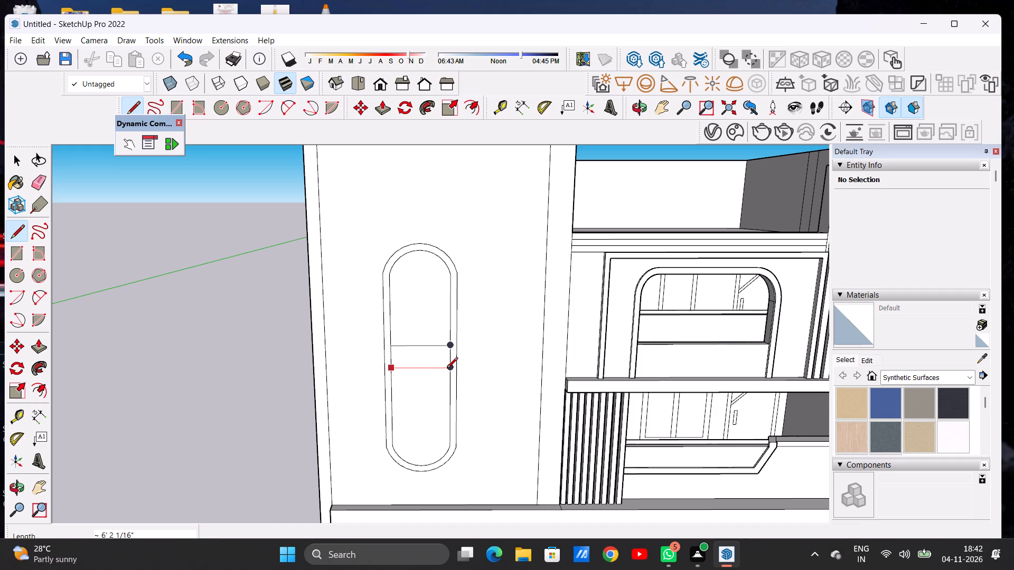
left_click(447, 369)
key("space")
Examine the panel's middle band against the rest of the front elevation from different heights and distances.
scroll(410, 391, "down", 4)
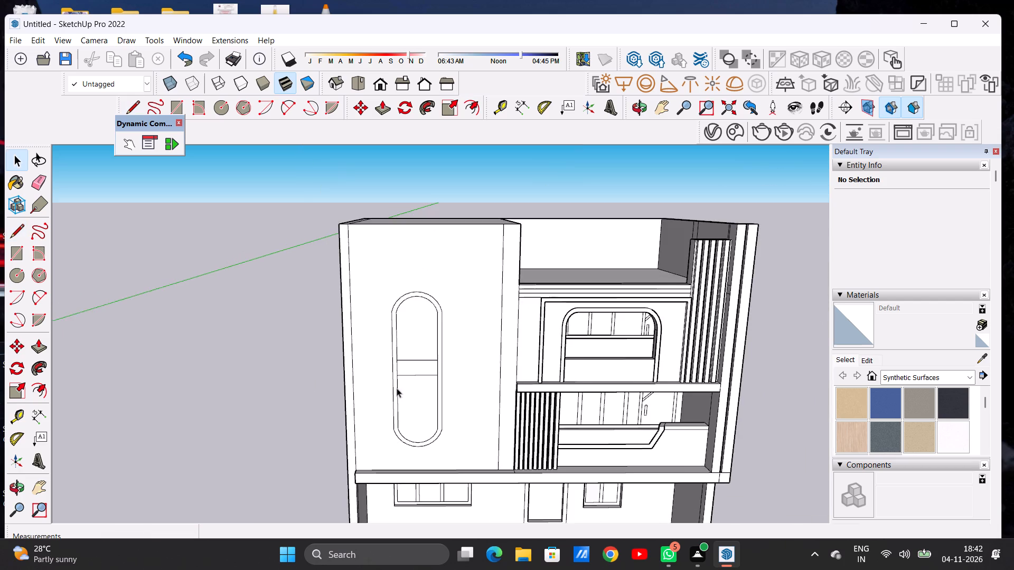
scroll(391, 385, "down", 2)
key("space")
scroll(419, 339, "up", 1)
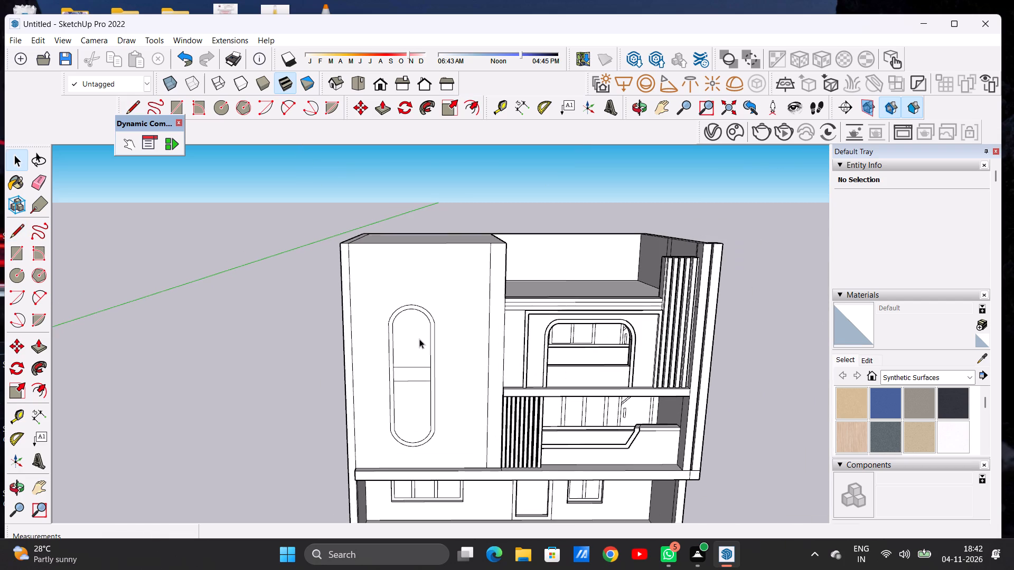
key("o")
left_click_drag(426, 364, 435, 368)
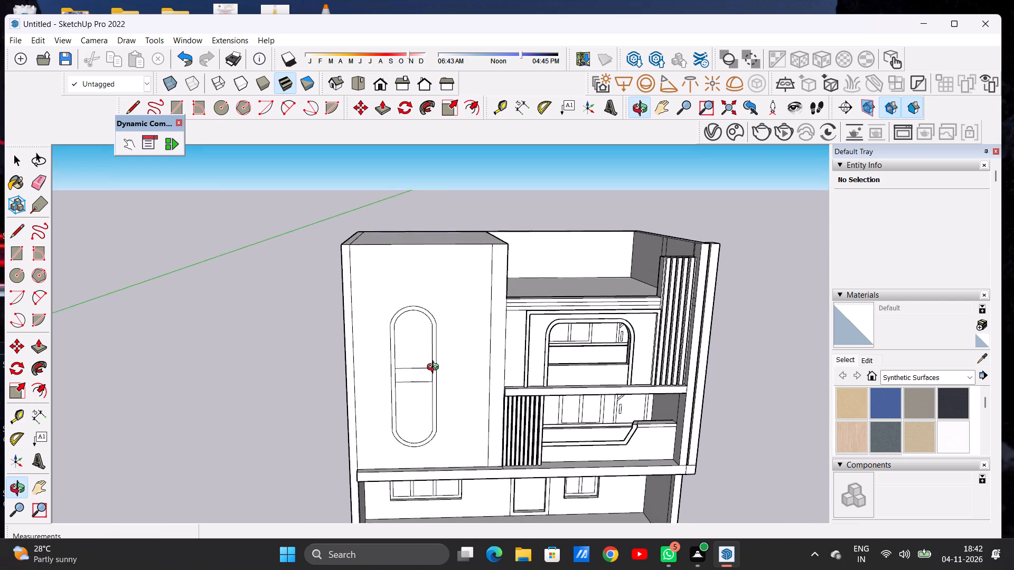
left_click_drag(435, 368, 445, 353)
scroll(418, 339, "up", 1)
scroll(418, 339, "down", 1)
scroll(418, 339, "up", 5)
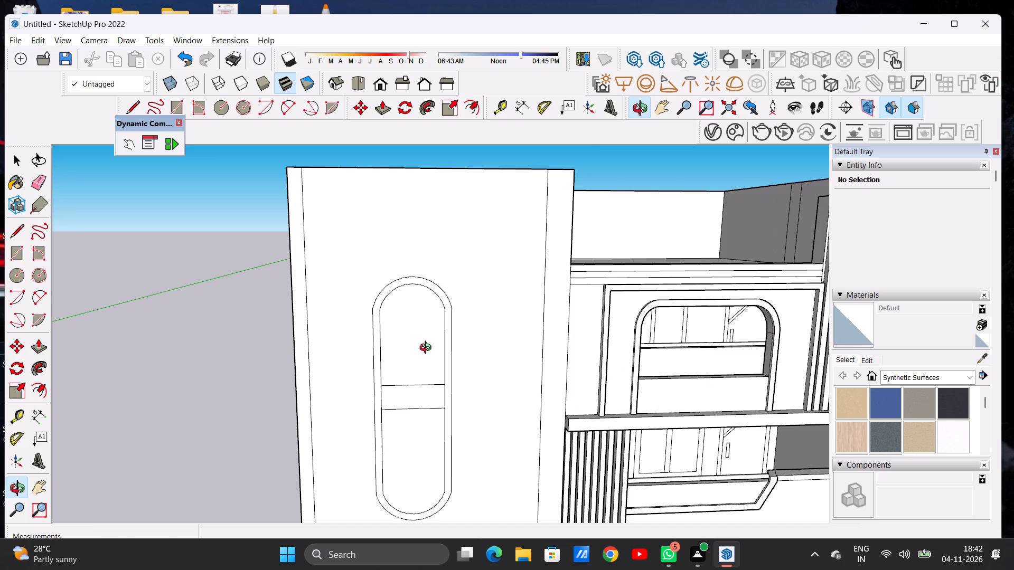
scroll(428, 355, "up", 3)
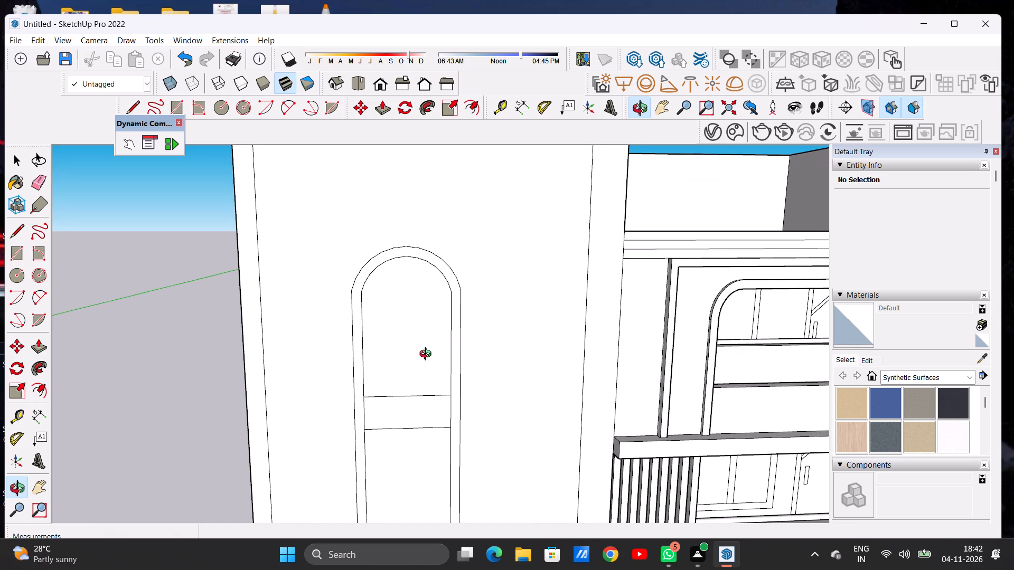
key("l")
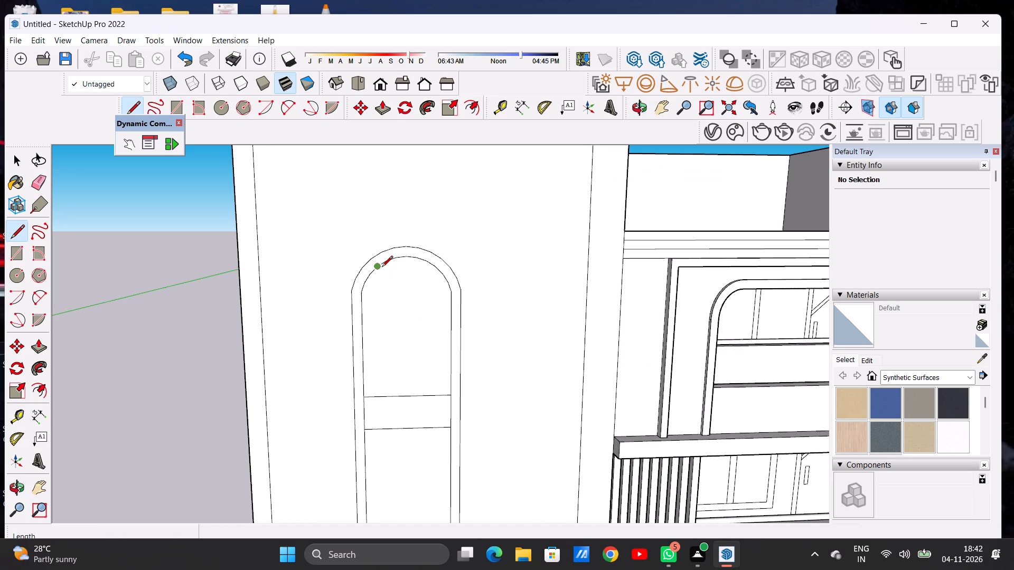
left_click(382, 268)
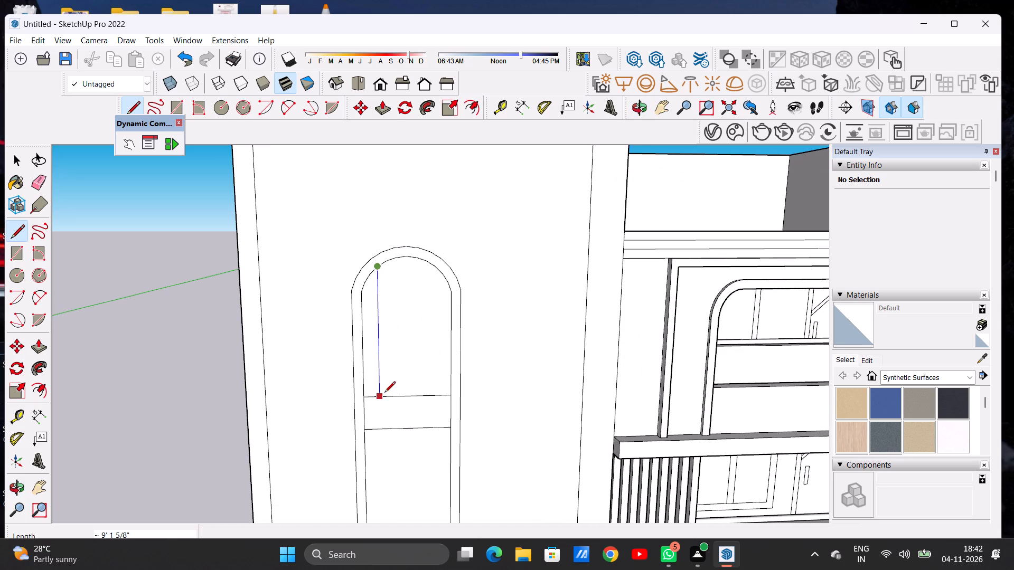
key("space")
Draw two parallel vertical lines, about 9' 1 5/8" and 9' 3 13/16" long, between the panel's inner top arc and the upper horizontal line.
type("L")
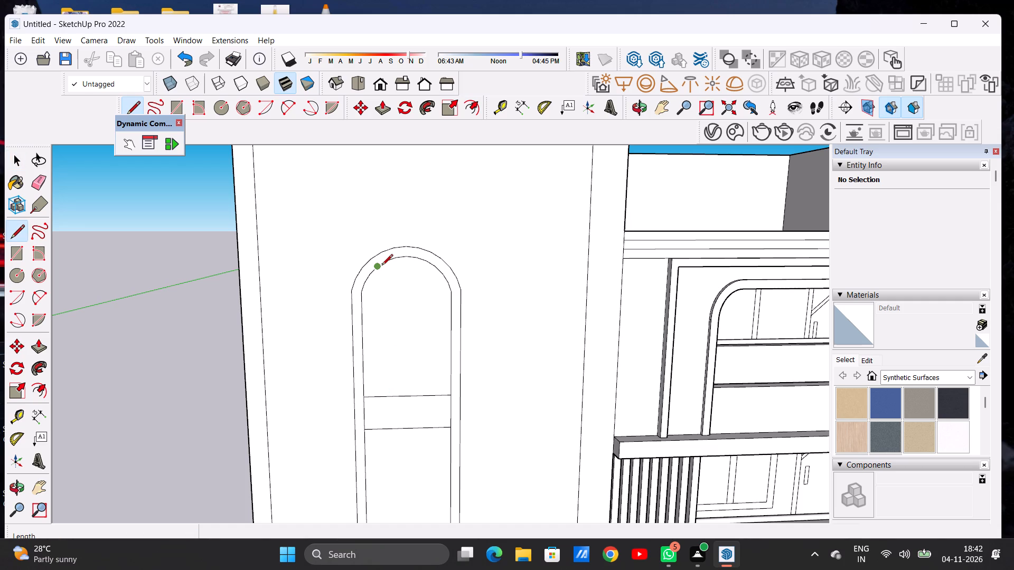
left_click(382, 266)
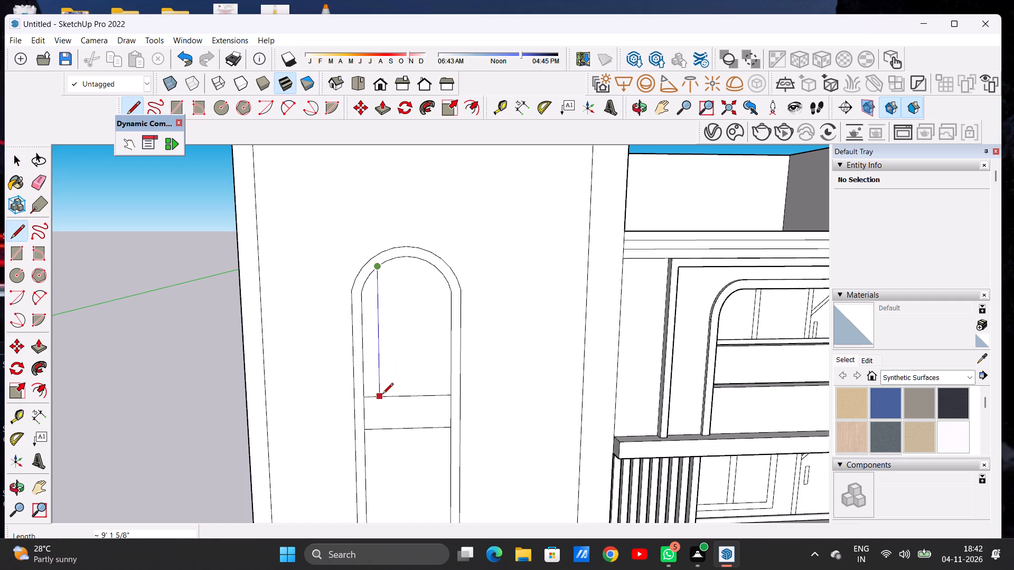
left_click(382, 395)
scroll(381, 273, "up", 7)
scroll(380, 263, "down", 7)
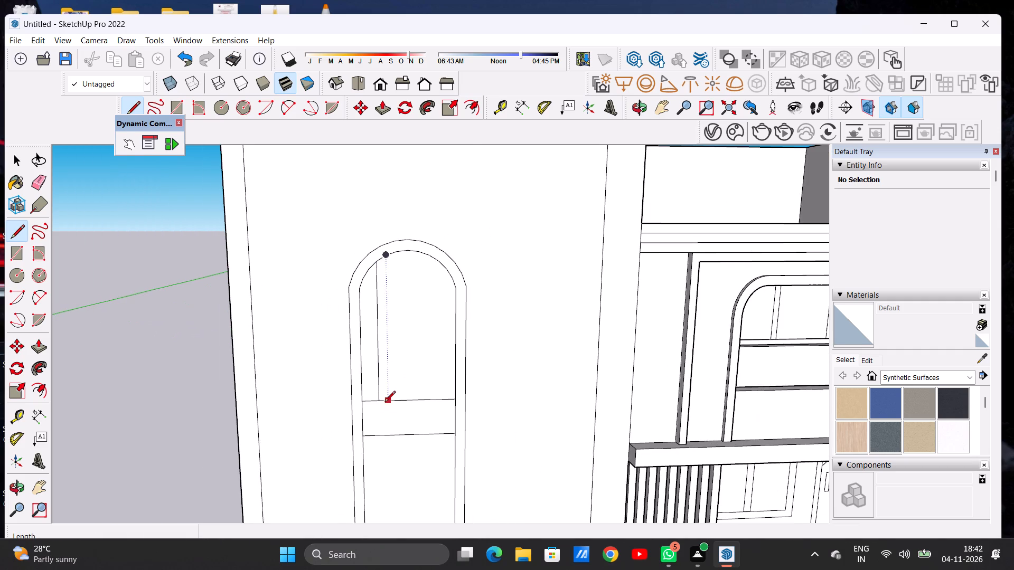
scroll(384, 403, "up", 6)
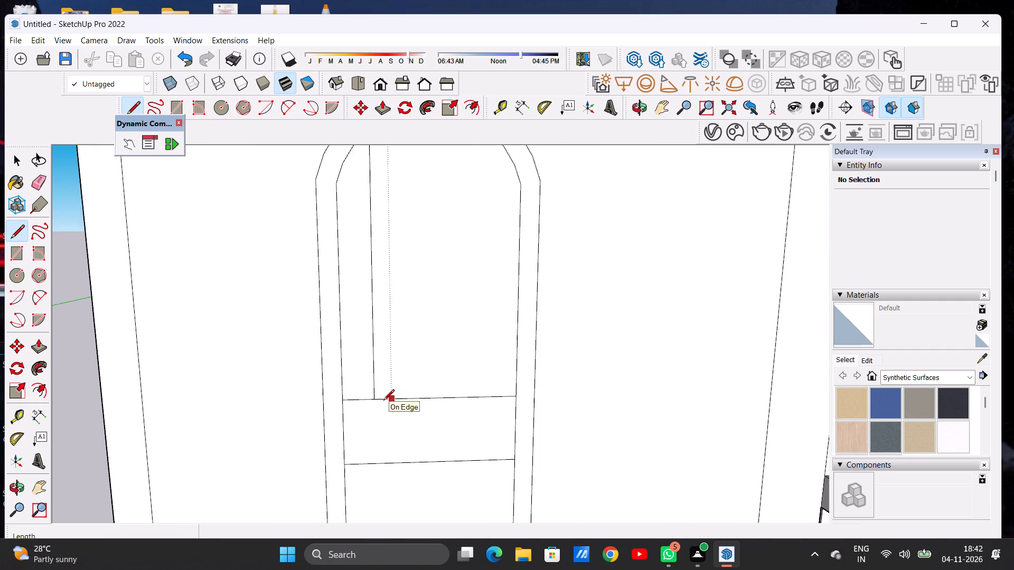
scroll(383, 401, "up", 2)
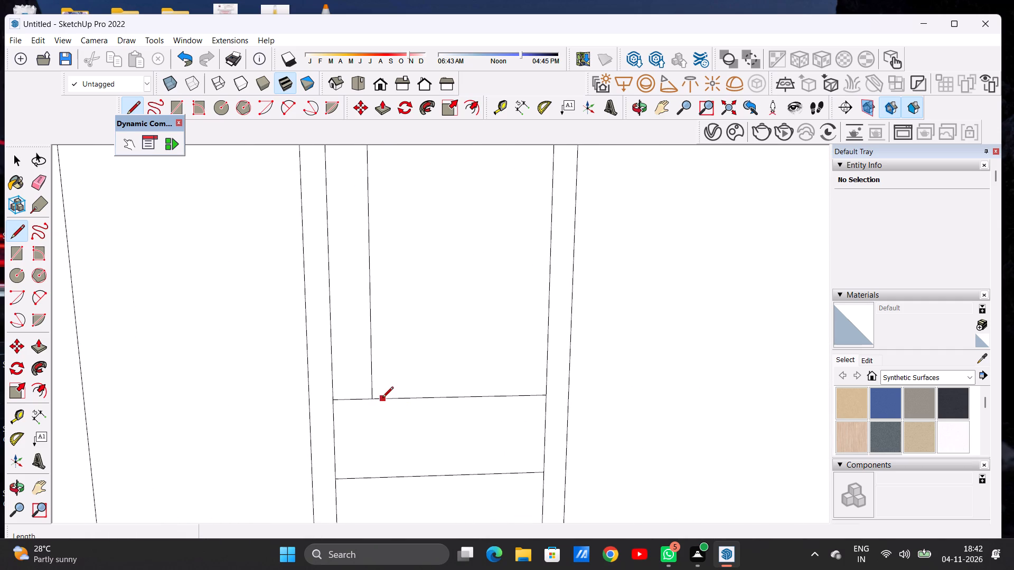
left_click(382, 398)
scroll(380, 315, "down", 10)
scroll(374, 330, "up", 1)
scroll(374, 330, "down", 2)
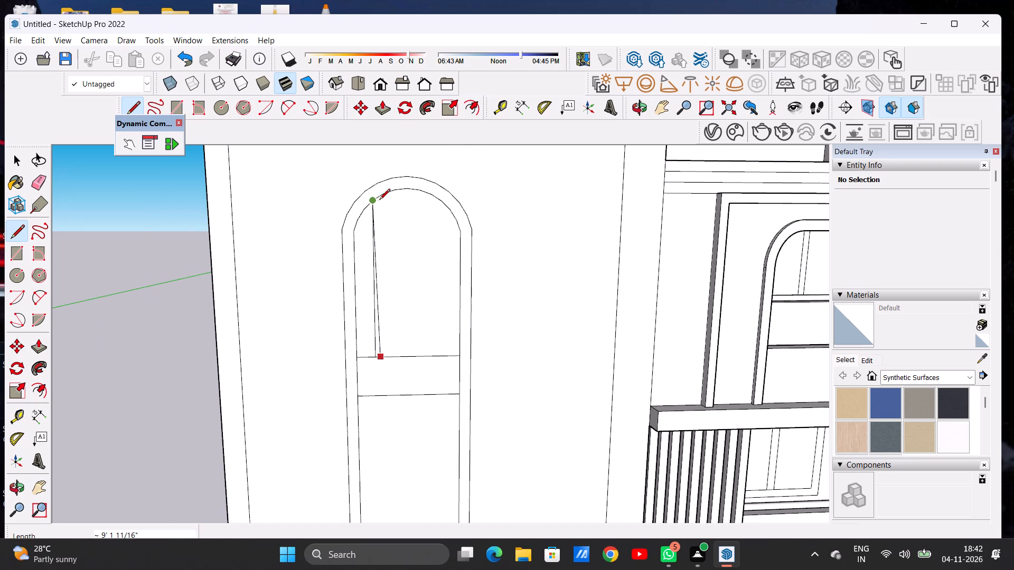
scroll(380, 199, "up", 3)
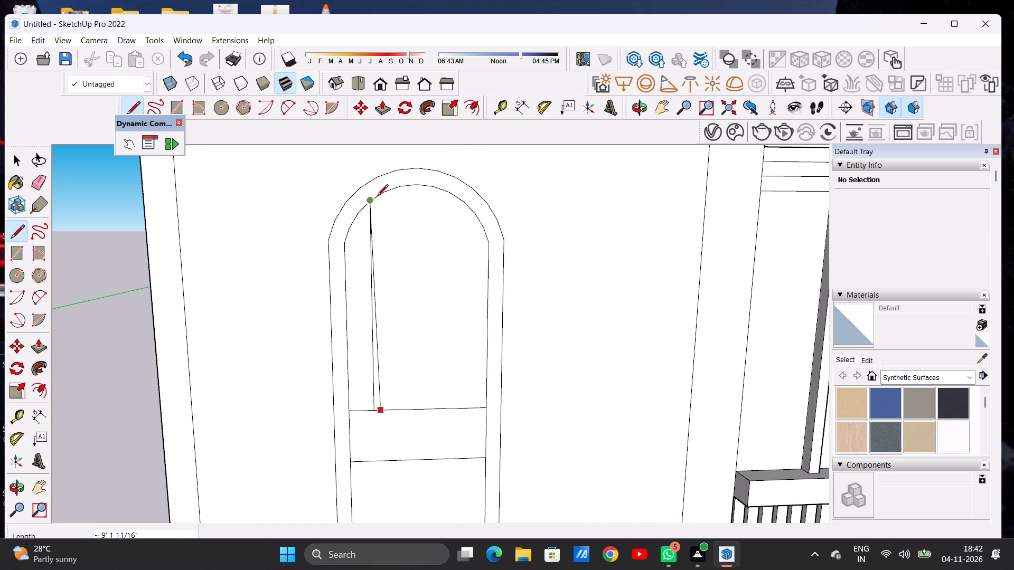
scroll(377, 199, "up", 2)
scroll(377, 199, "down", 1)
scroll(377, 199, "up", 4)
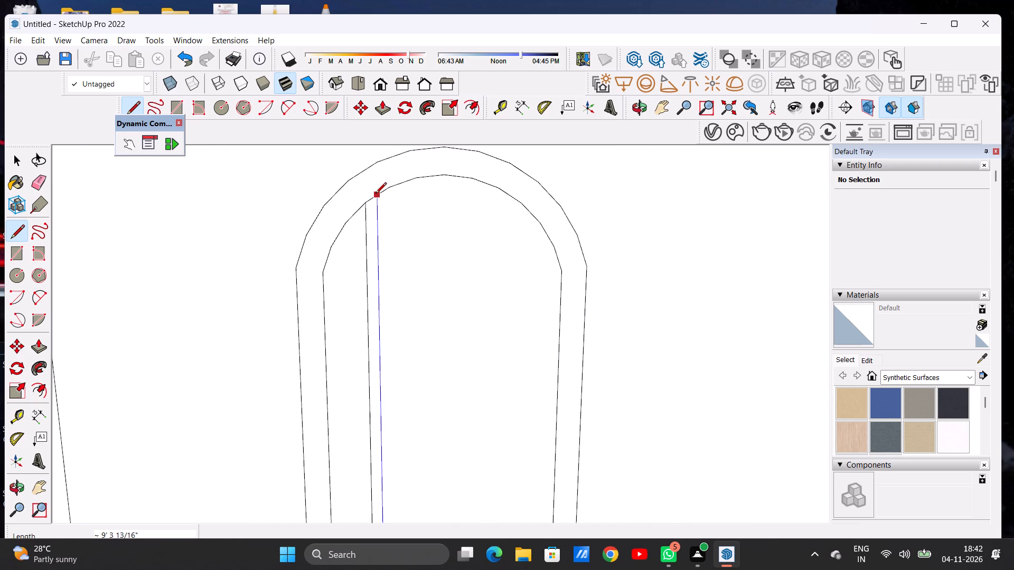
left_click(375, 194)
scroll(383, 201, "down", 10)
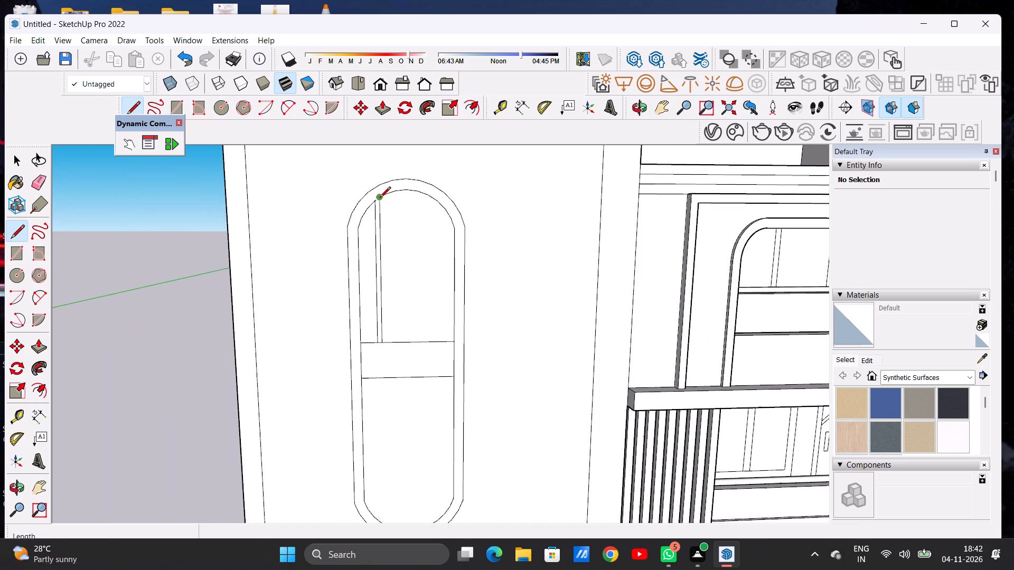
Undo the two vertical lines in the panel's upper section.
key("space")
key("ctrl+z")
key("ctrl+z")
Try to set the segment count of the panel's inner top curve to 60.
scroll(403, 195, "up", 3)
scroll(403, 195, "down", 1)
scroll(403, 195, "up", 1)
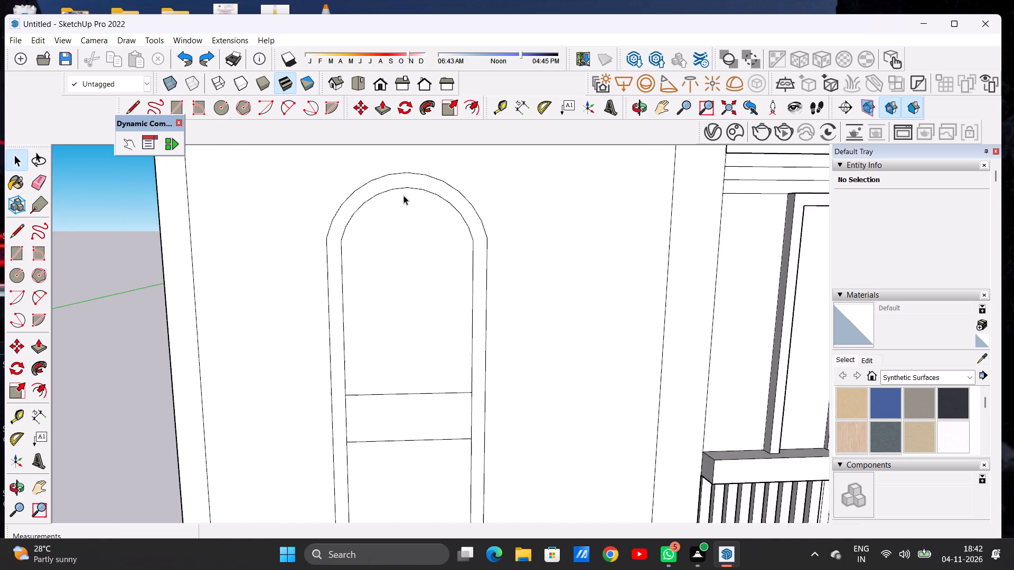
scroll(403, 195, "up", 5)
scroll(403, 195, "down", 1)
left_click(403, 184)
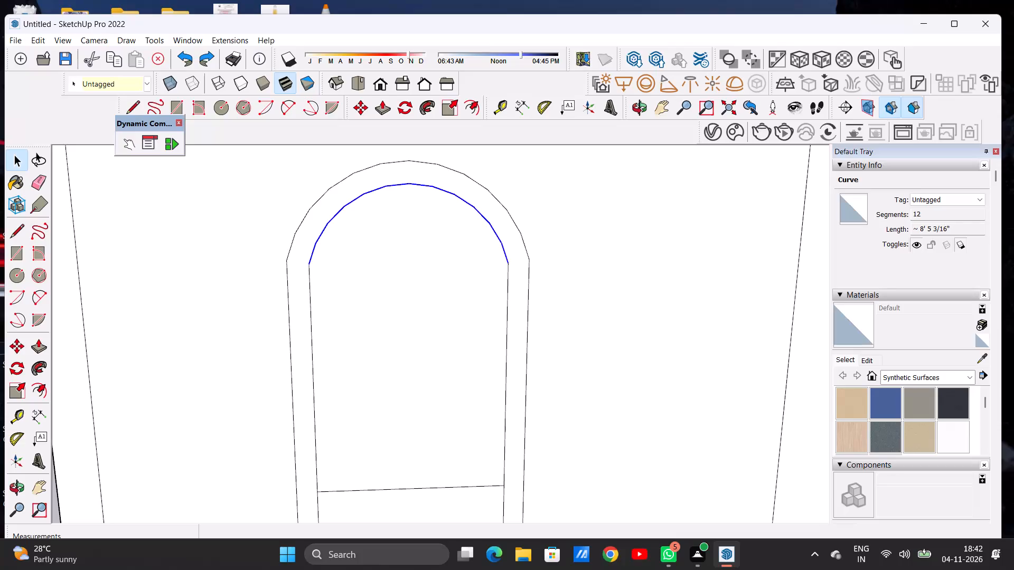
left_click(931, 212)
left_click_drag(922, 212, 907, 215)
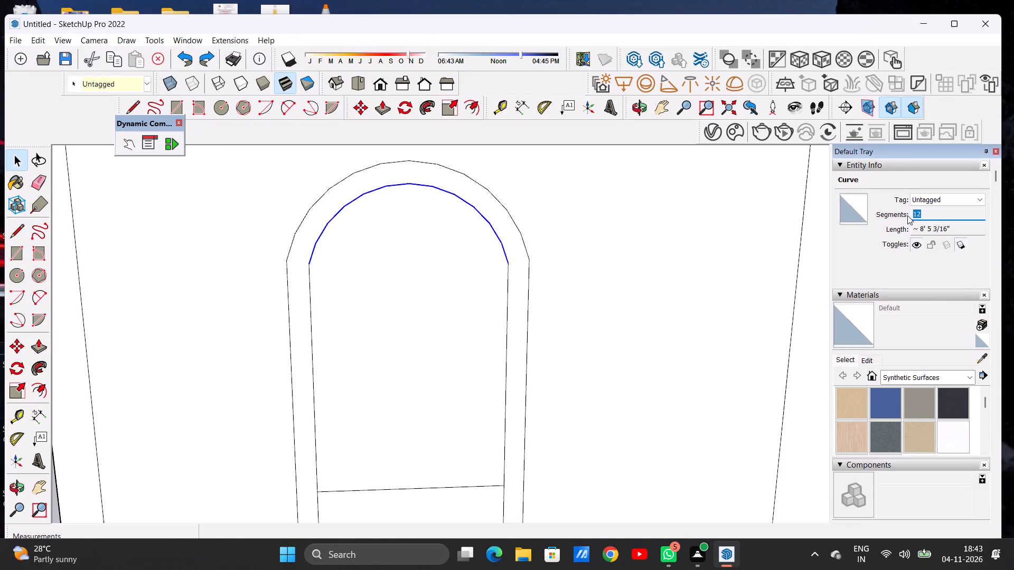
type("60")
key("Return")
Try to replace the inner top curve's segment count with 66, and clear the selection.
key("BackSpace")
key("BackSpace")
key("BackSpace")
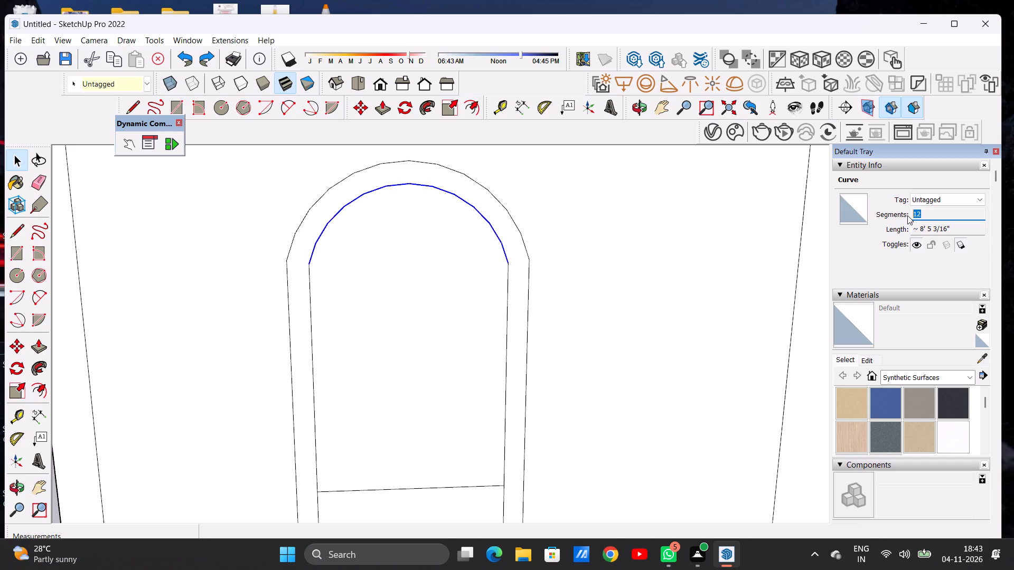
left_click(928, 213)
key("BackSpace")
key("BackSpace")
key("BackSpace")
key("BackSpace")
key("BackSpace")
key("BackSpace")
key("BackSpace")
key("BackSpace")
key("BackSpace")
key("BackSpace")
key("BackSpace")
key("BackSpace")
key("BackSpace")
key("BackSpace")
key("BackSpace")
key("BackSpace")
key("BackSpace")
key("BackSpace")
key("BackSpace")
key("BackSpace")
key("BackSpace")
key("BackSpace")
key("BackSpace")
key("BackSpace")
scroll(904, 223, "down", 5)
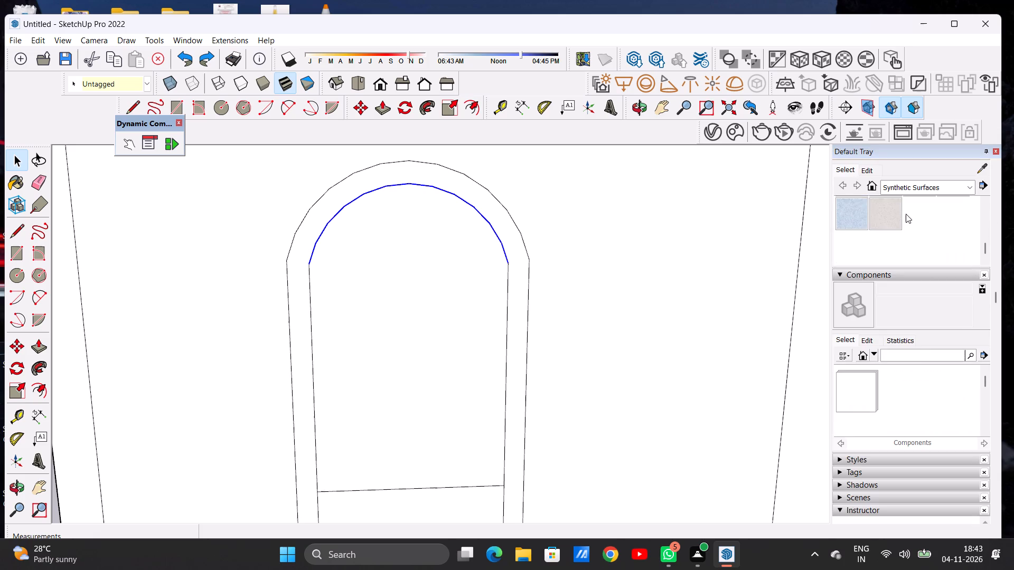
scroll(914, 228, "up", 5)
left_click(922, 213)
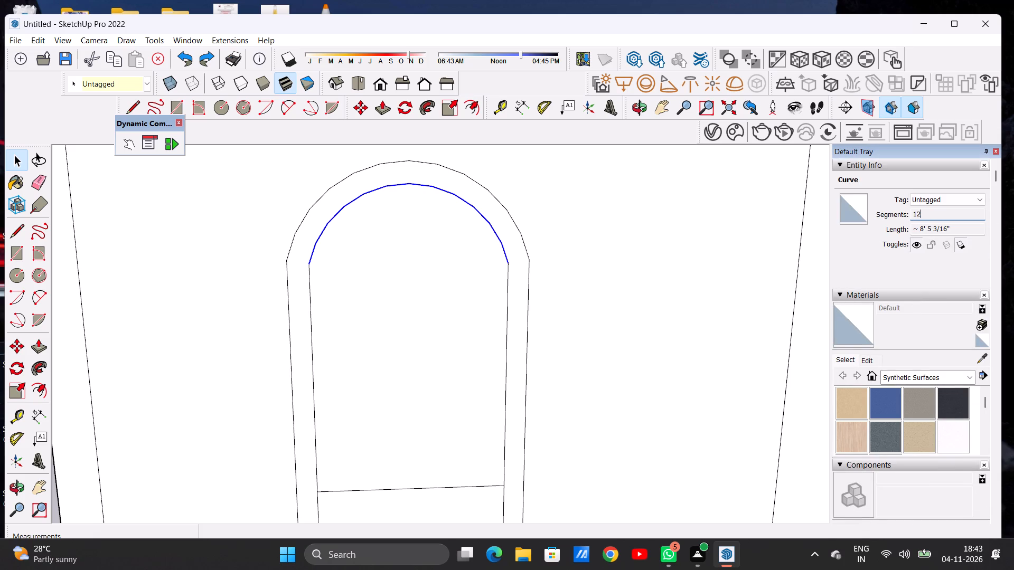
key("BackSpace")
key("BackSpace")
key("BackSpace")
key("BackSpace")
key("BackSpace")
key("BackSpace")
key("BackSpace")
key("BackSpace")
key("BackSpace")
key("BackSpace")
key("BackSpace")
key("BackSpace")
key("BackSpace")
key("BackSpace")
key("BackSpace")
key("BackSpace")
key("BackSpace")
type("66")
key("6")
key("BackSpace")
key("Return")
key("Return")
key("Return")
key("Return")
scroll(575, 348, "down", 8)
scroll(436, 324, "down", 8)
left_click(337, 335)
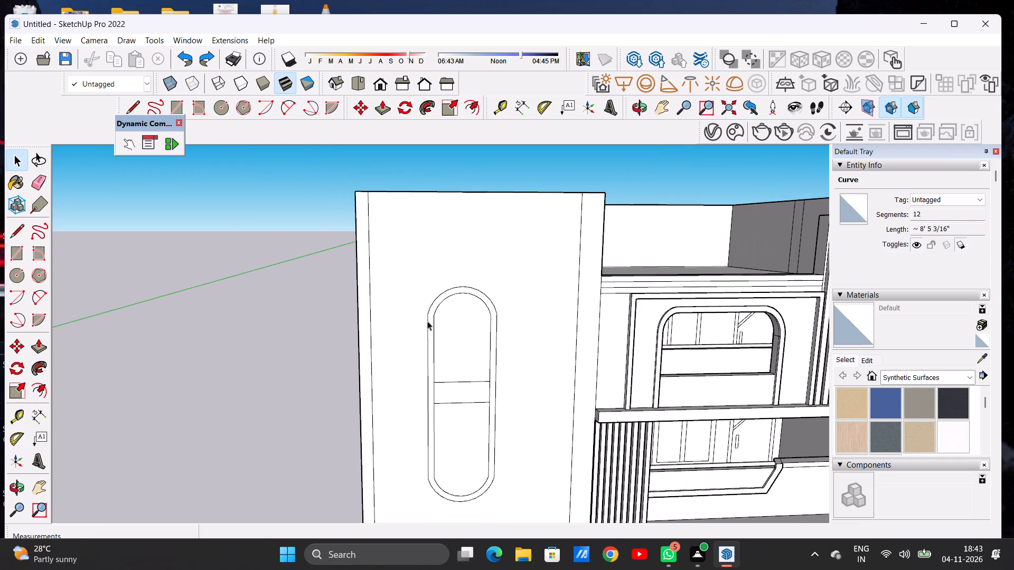
Set the segment count of the panel's outer top arc to 60.
scroll(465, 306, "up", 2)
scroll(465, 306, "down", 2)
scroll(465, 306, "up", 8)
scroll(477, 300, "down", 1)
scroll(477, 300, "up", 6)
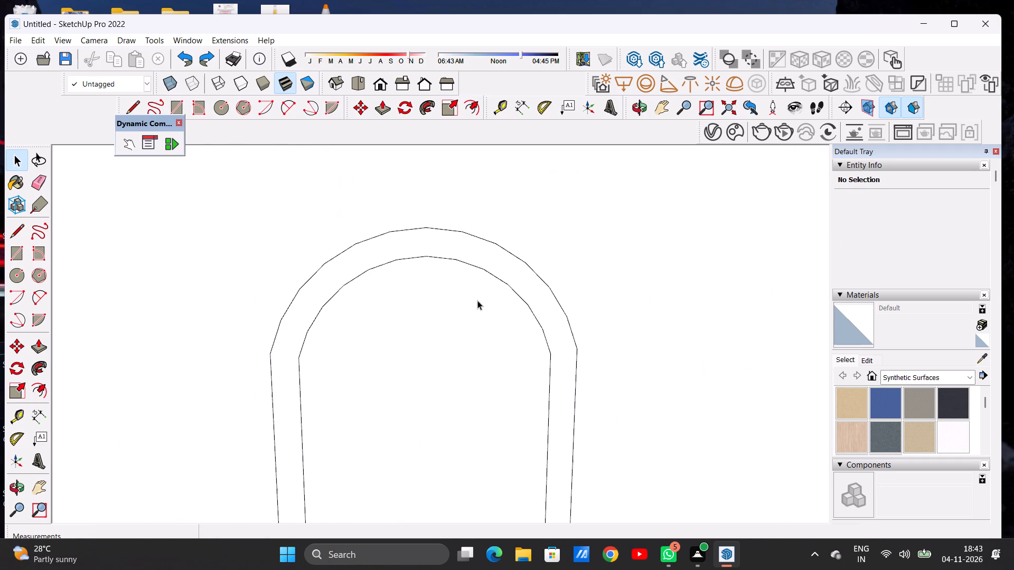
scroll(477, 300, "down", 2)
scroll(516, 268, "up", 2)
scroll(516, 268, "down", 1)
scroll(516, 268, "up", 4)
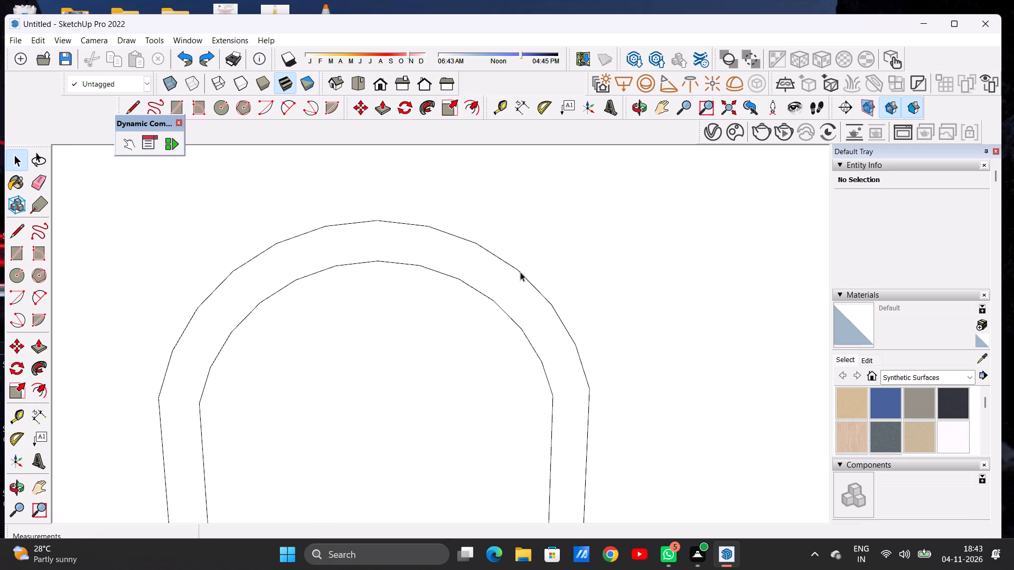
left_click(520, 273)
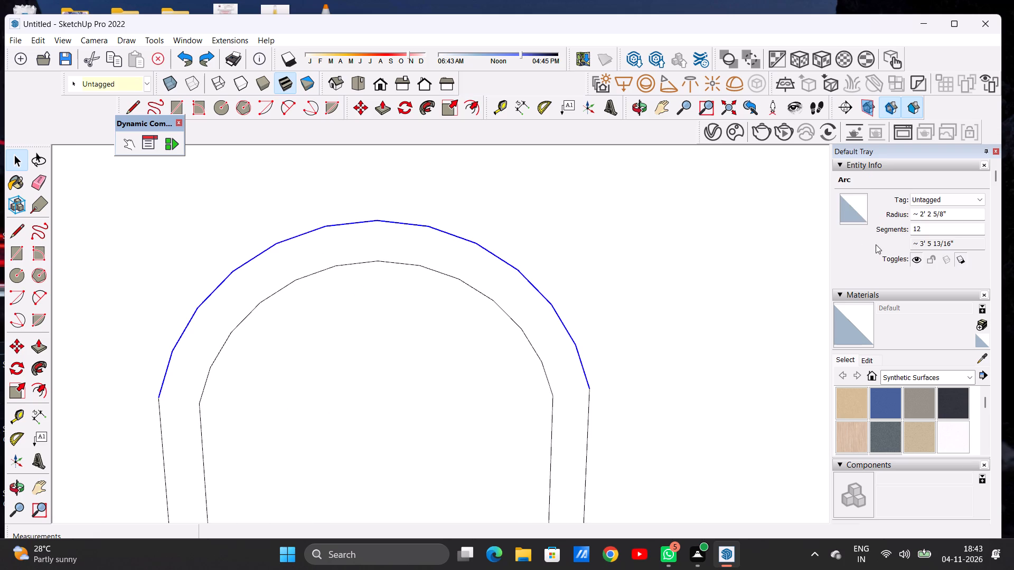
double_click(925, 227)
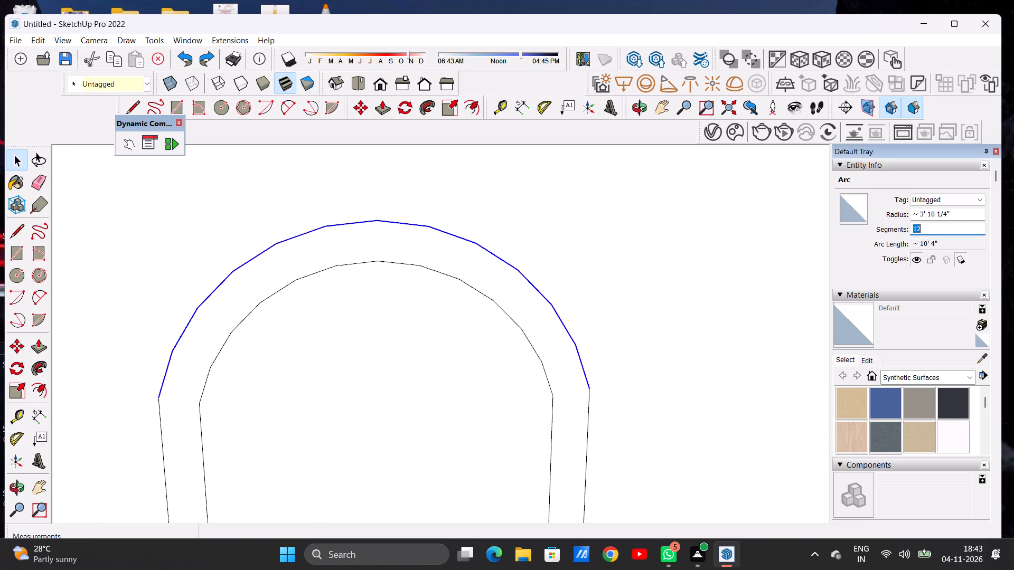
key("BackSpace")
key("6")
key("0")
key("Return")
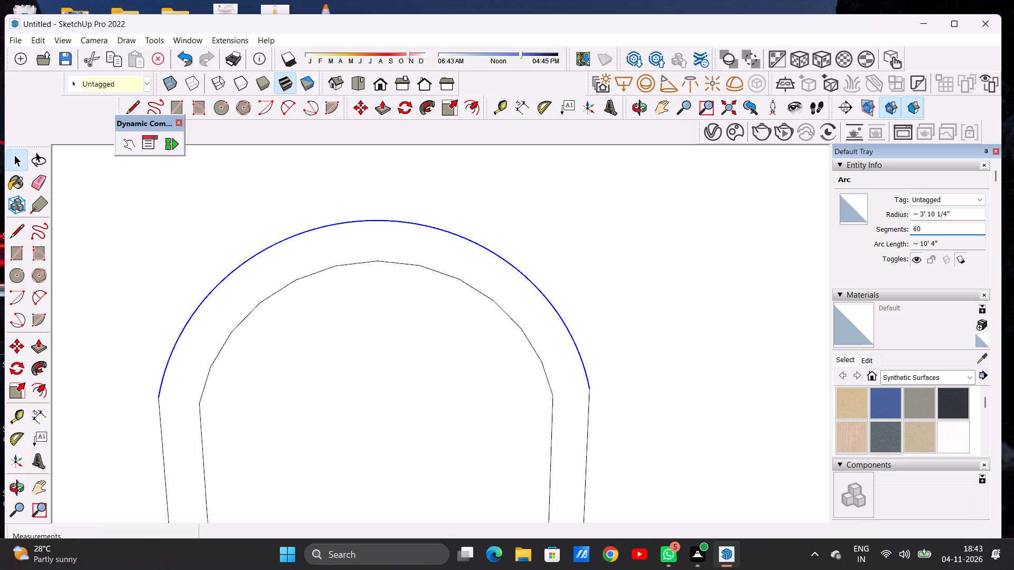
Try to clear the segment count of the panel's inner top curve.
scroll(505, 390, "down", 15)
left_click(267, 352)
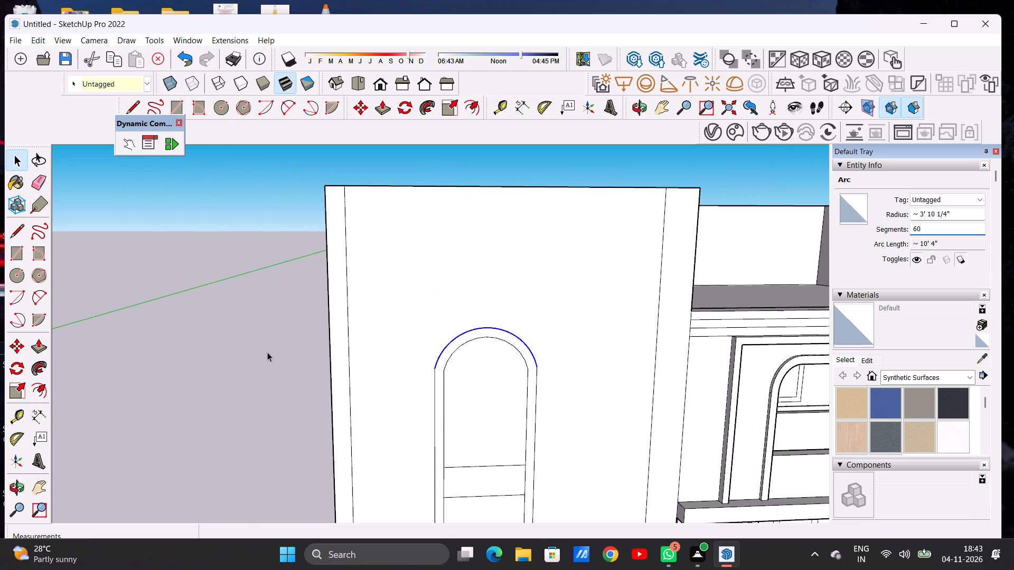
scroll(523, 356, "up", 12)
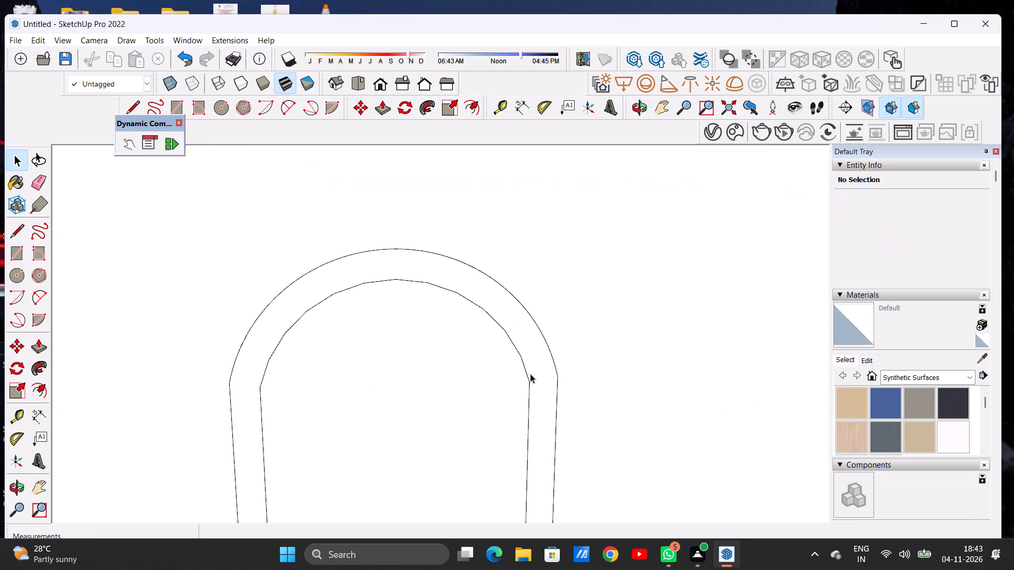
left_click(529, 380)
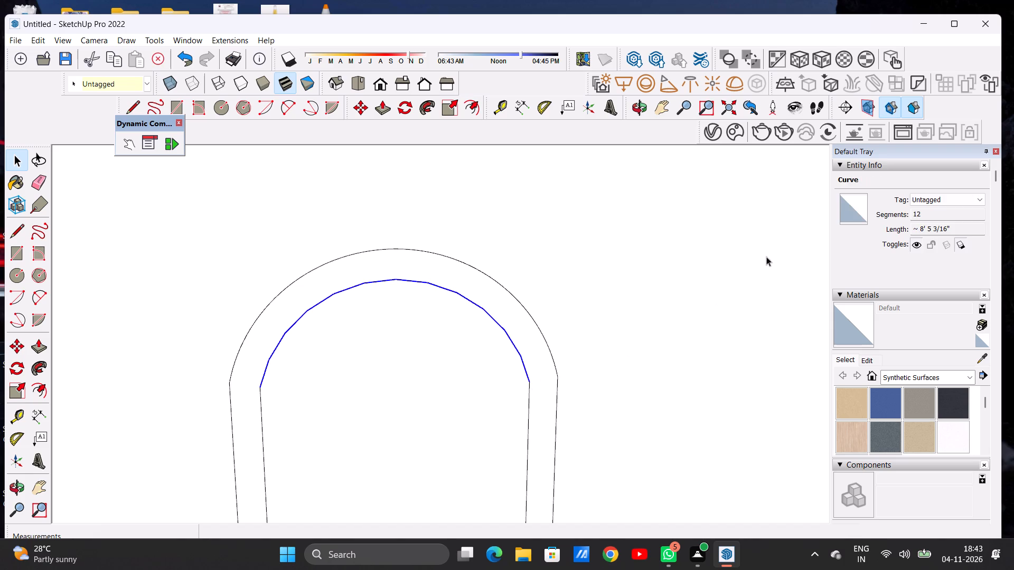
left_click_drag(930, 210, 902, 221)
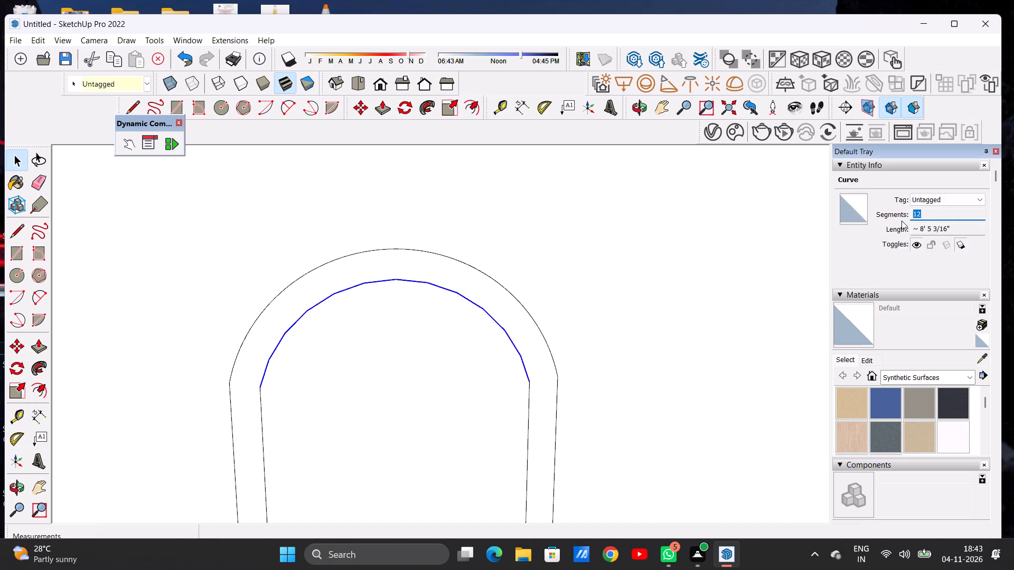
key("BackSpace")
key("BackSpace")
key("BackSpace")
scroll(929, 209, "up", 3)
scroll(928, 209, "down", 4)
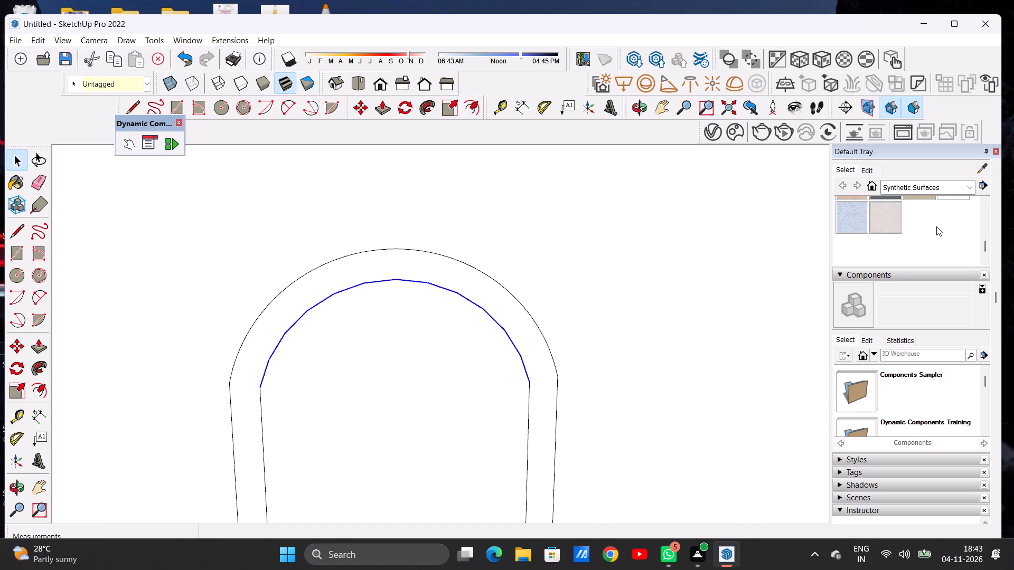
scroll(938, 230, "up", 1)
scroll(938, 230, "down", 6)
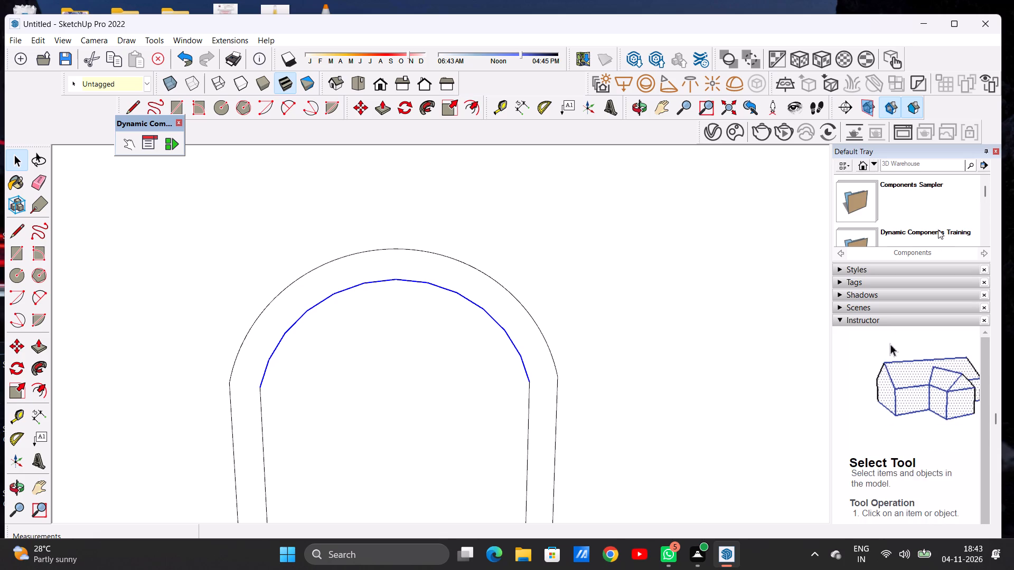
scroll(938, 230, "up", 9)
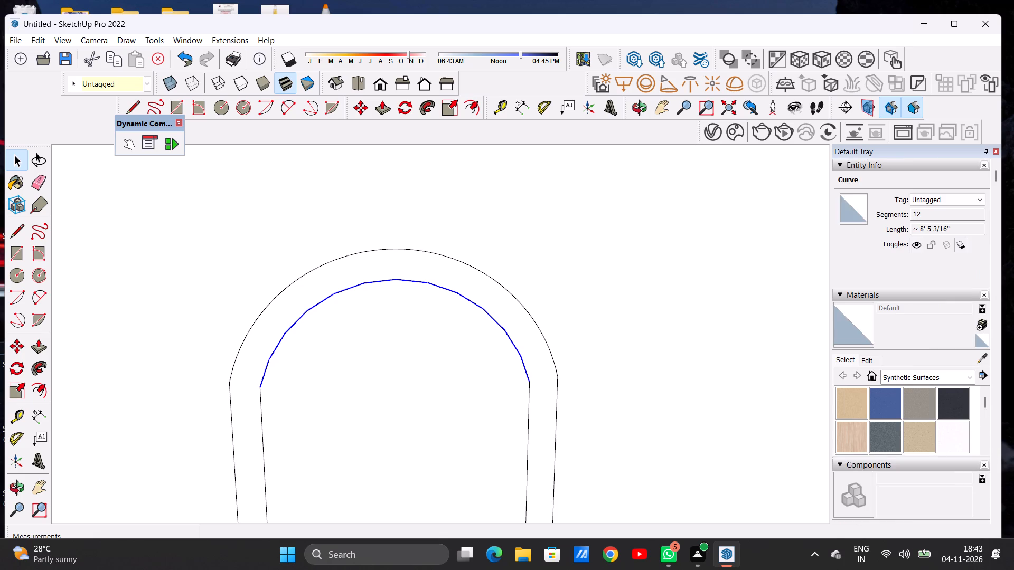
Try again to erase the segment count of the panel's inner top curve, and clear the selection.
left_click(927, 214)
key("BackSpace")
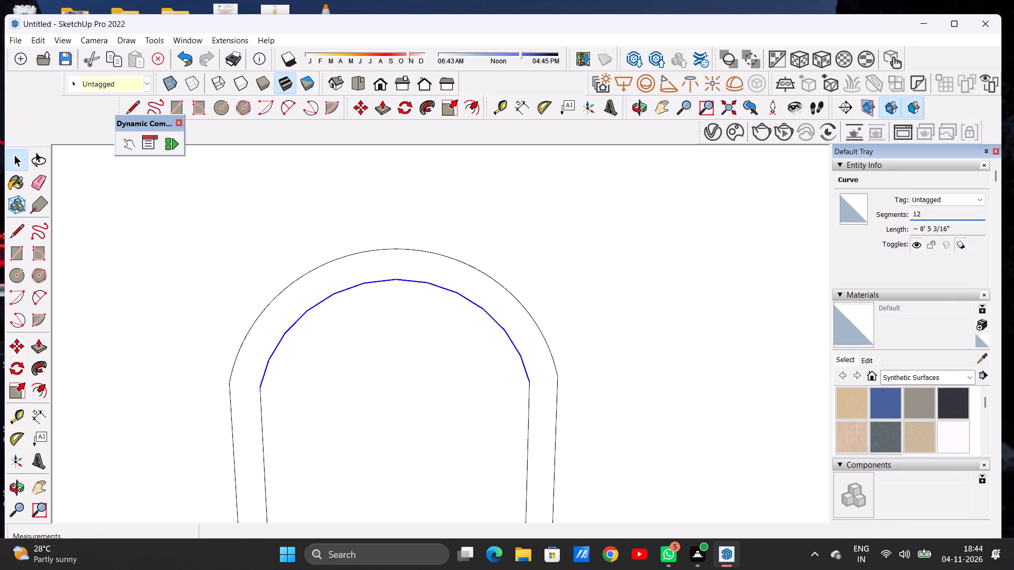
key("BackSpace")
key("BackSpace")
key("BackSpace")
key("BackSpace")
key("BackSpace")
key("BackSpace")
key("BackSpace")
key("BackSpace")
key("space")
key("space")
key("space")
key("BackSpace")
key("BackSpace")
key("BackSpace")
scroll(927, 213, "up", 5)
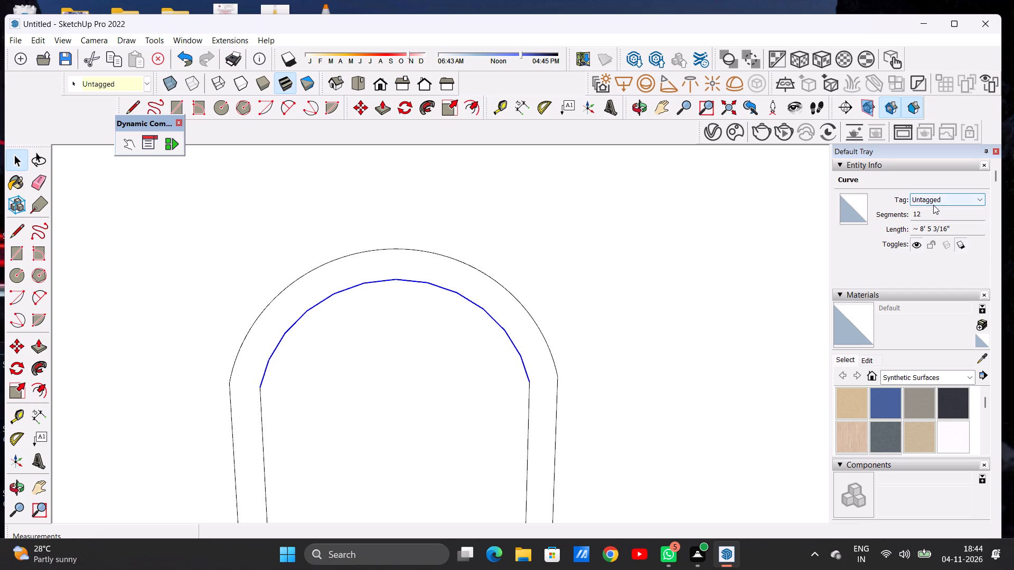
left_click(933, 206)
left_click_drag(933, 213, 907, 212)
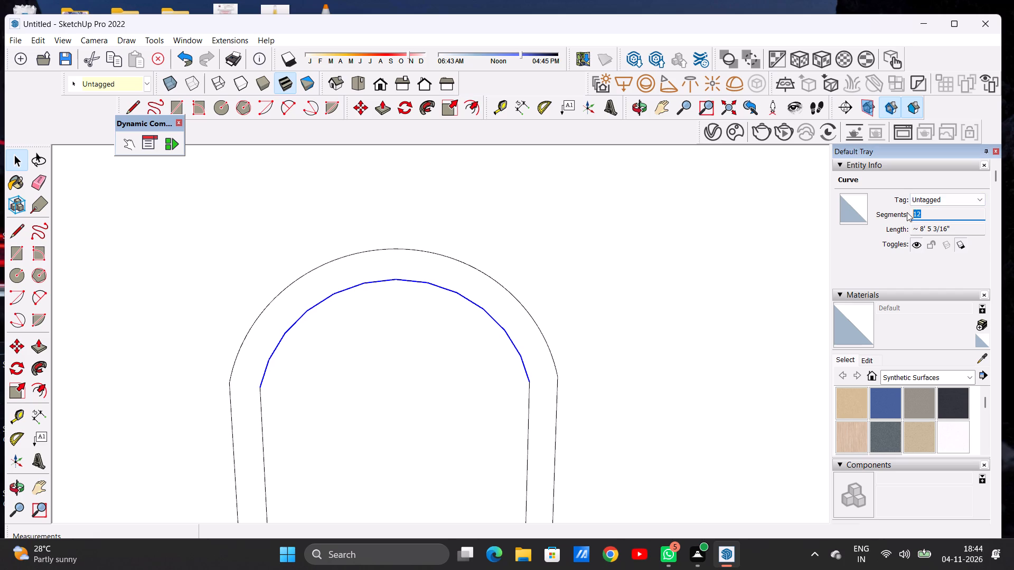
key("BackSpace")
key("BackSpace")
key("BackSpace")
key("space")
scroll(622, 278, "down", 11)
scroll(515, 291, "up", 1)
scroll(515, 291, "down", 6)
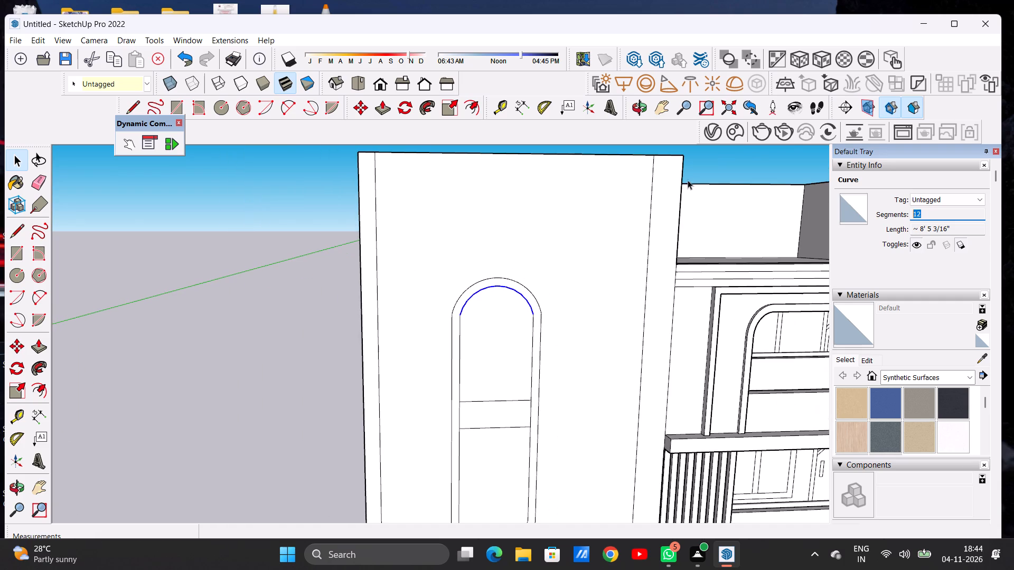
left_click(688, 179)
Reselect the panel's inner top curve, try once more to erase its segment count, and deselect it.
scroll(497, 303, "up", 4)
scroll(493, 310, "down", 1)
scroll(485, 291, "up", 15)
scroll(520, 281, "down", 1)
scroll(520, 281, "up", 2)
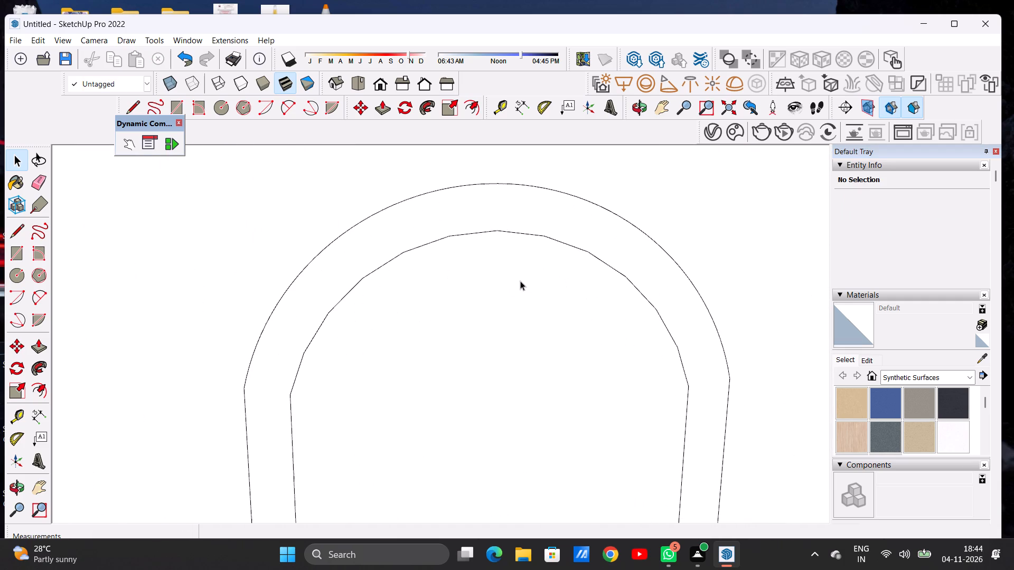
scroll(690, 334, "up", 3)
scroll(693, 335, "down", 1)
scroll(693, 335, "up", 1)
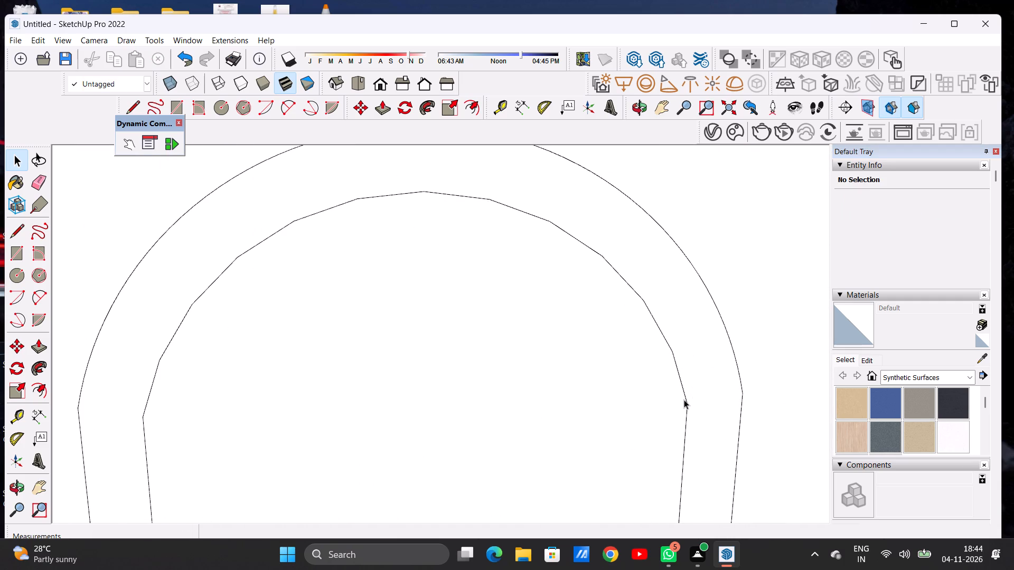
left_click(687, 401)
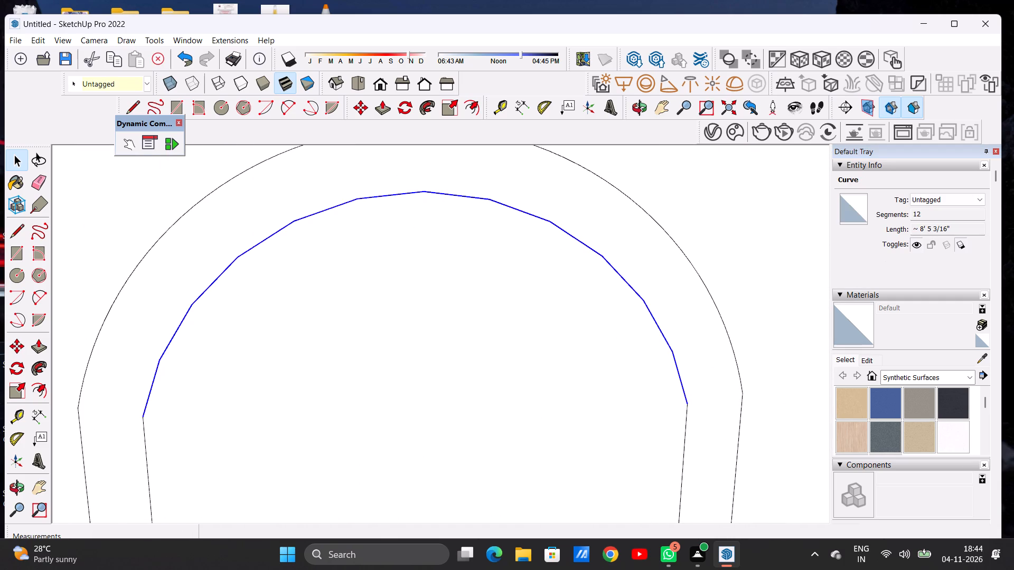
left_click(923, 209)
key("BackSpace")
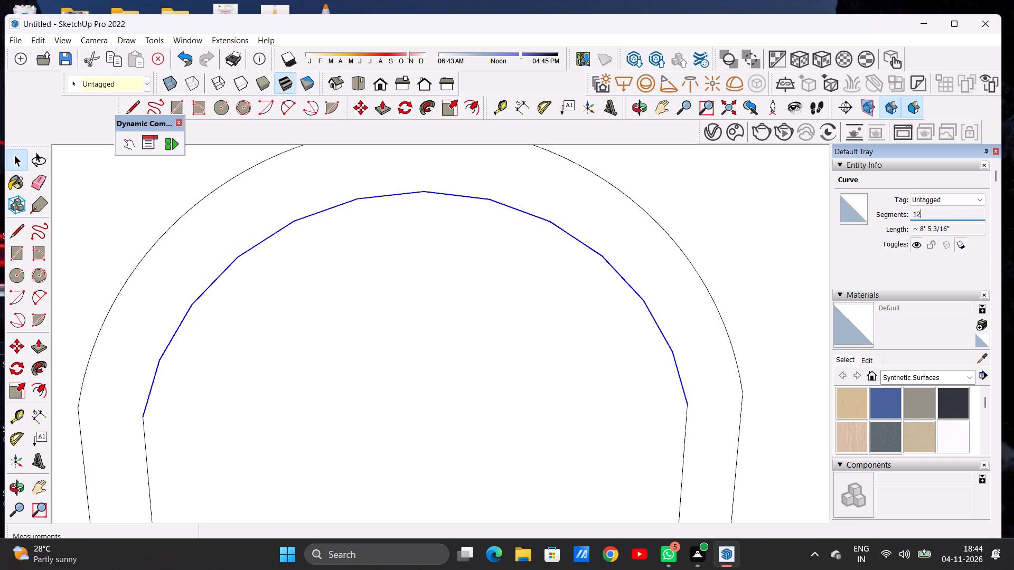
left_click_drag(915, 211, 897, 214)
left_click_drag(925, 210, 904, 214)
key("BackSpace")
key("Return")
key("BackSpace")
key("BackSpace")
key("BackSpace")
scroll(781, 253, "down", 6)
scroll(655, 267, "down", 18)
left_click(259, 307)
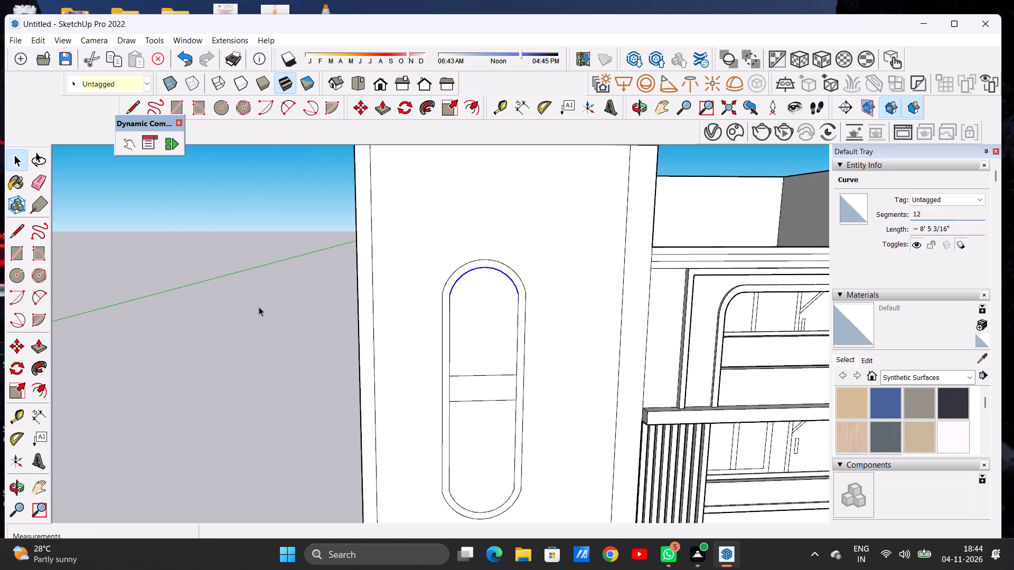
Set the segment count of the panel's outer bottom arc to 60 and clear the selection.
scroll(512, 233, "down", 6)
scroll(515, 393, "up", 7)
scroll(496, 406, "down", 1)
scroll(496, 406, "up", 5)
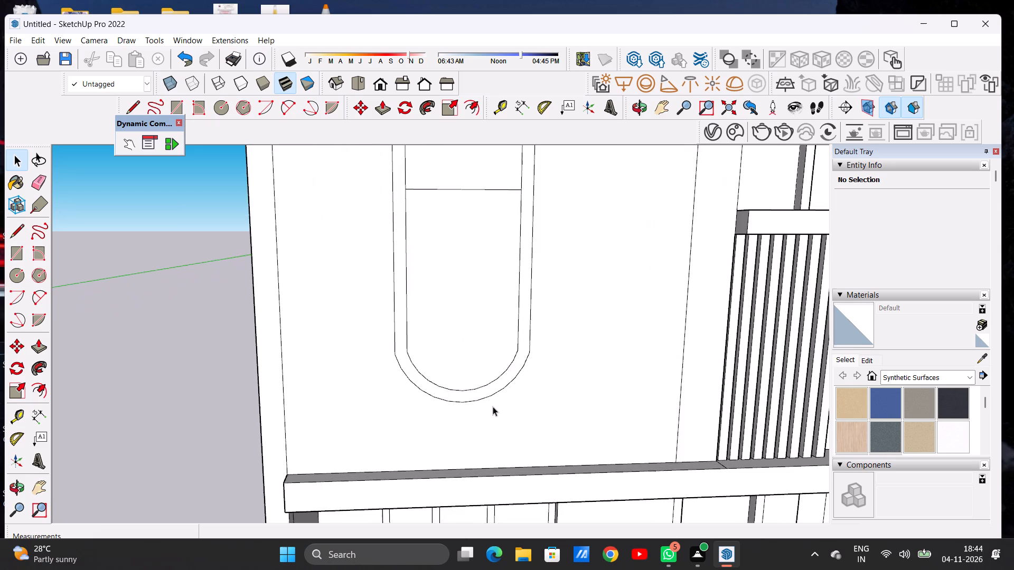
scroll(488, 406, "up", 5)
scroll(488, 406, "down", 1)
scroll(488, 406, "up", 7)
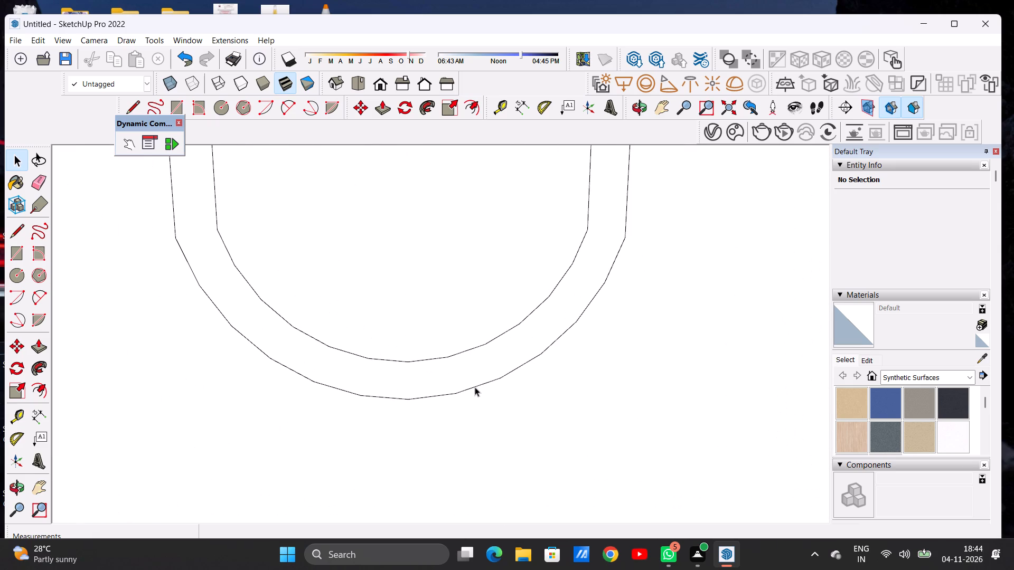
left_click(475, 387)
scroll(470, 394, "down", 6)
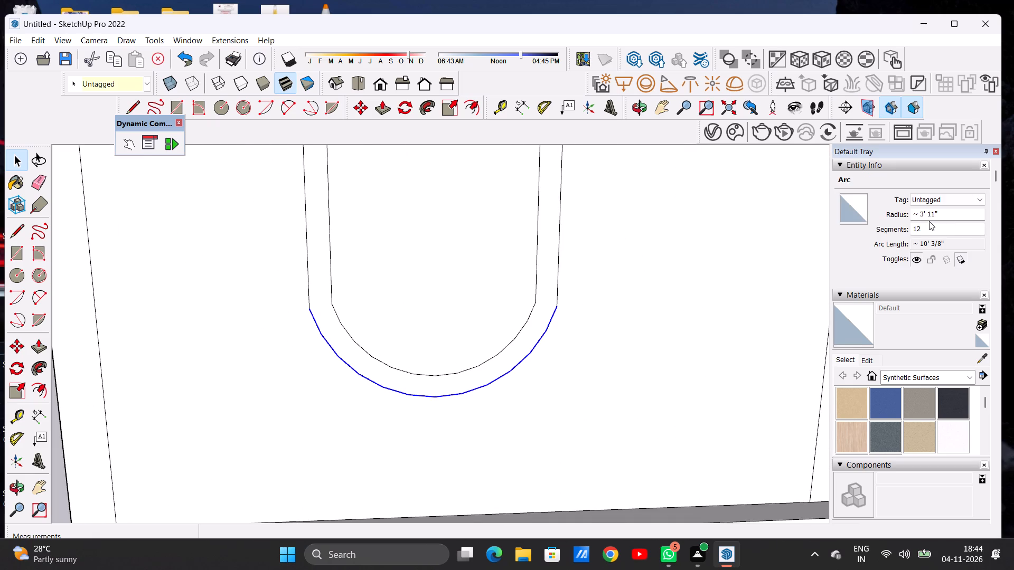
left_click(929, 221)
left_click(928, 229)
key("BackSpace")
key("BackSpace")
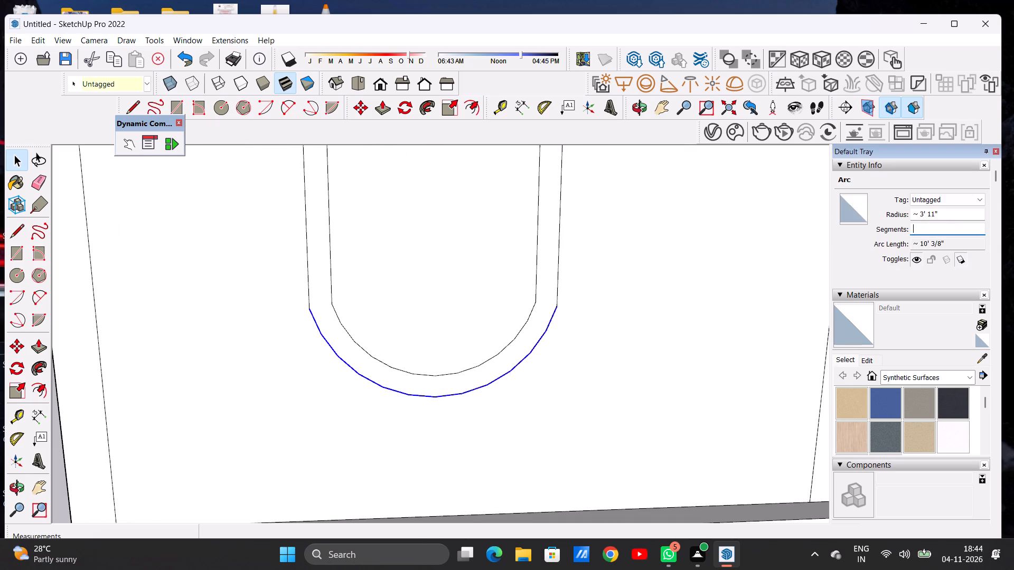
key("BackSpace")
type("60")
key("Return")
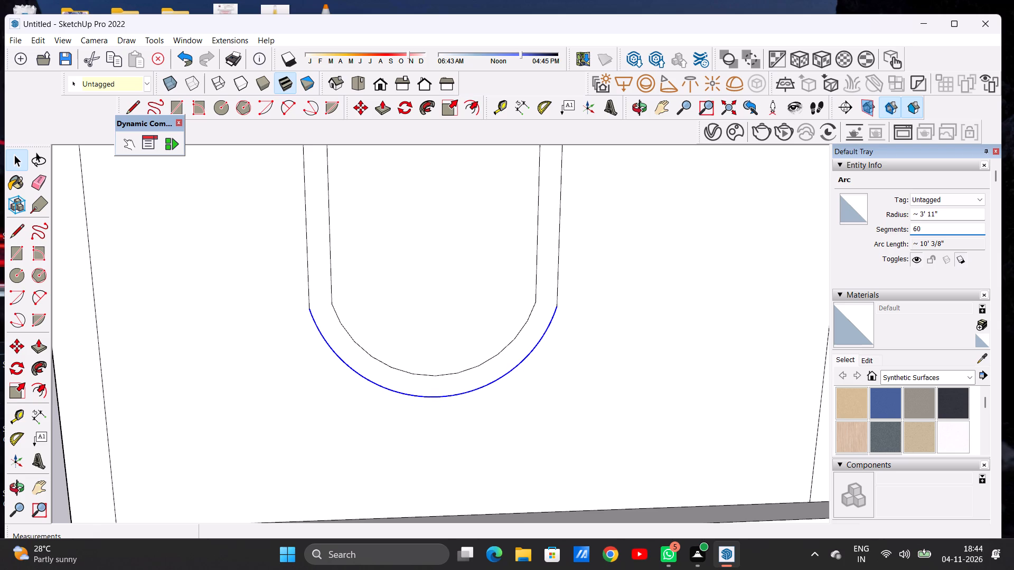
key("space")
scroll(481, 343, "down", 16)
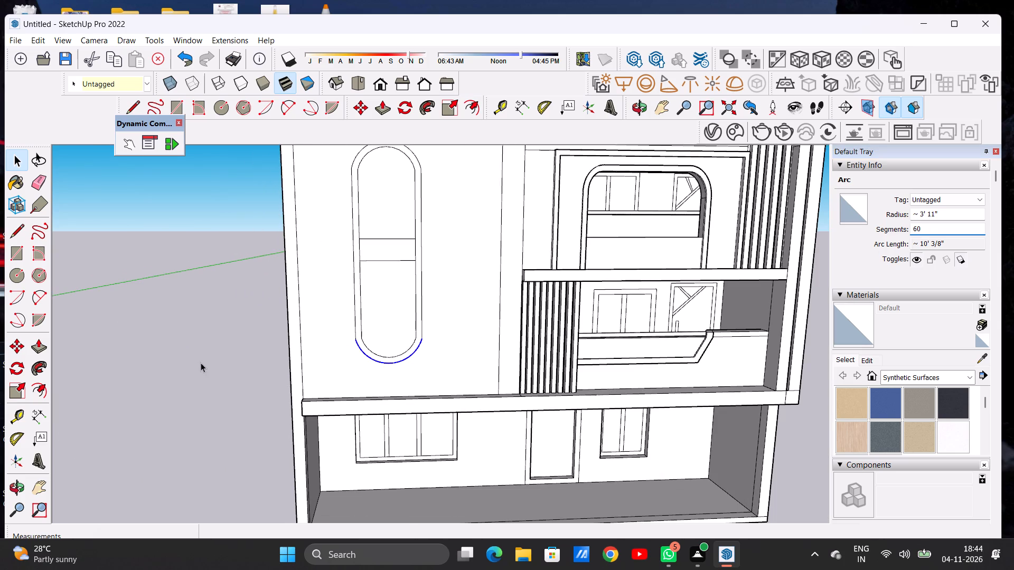
left_click(201, 363)
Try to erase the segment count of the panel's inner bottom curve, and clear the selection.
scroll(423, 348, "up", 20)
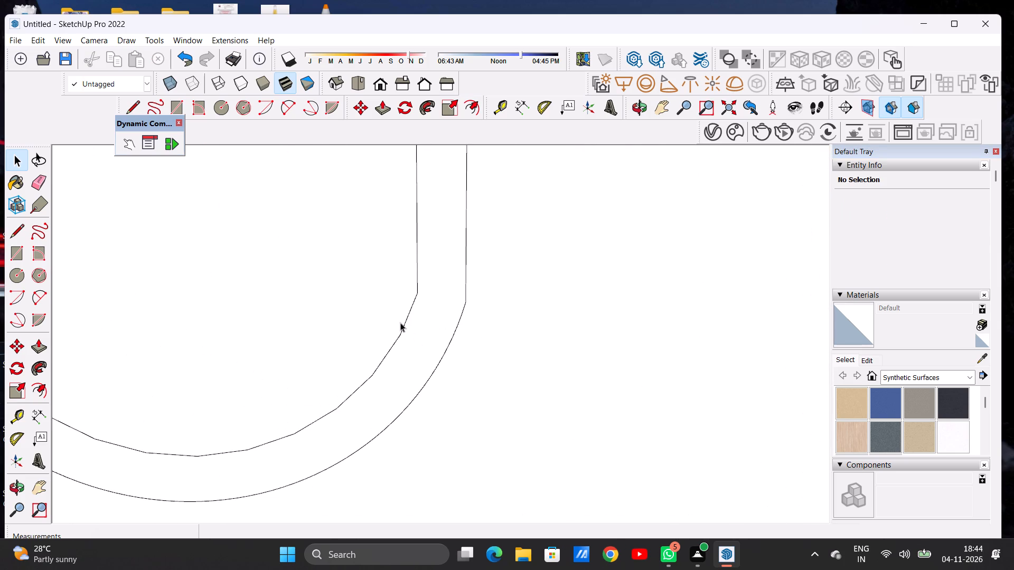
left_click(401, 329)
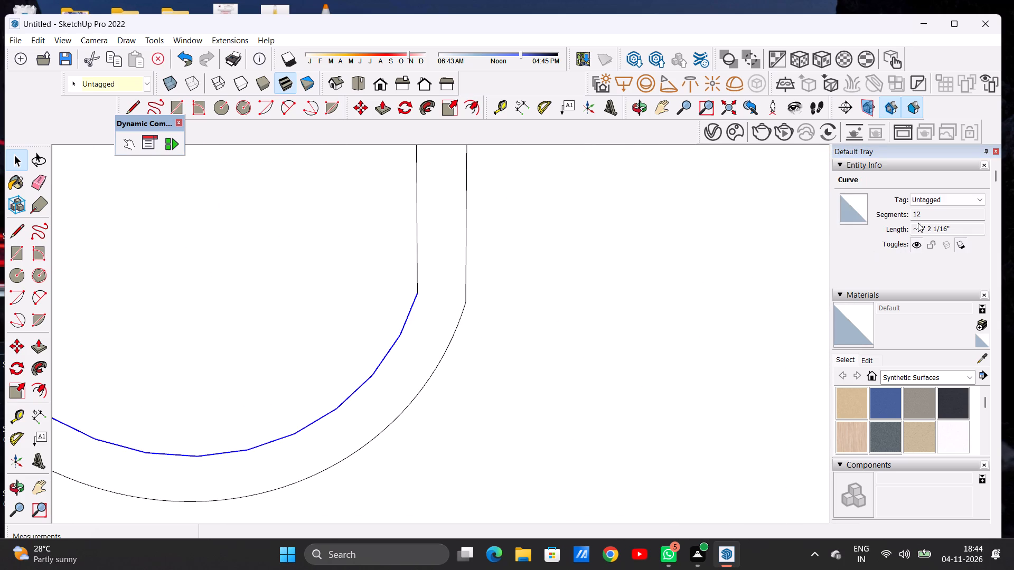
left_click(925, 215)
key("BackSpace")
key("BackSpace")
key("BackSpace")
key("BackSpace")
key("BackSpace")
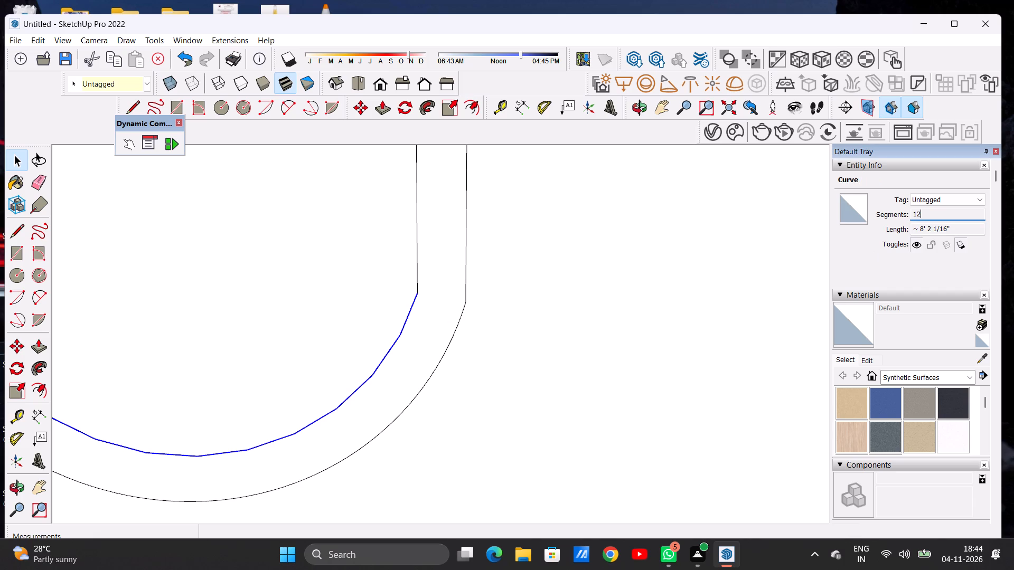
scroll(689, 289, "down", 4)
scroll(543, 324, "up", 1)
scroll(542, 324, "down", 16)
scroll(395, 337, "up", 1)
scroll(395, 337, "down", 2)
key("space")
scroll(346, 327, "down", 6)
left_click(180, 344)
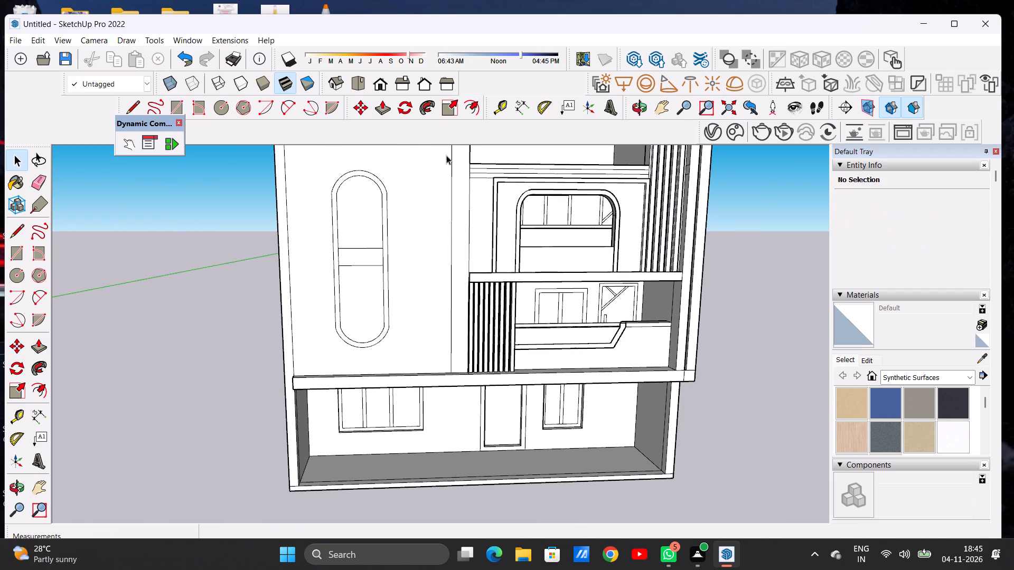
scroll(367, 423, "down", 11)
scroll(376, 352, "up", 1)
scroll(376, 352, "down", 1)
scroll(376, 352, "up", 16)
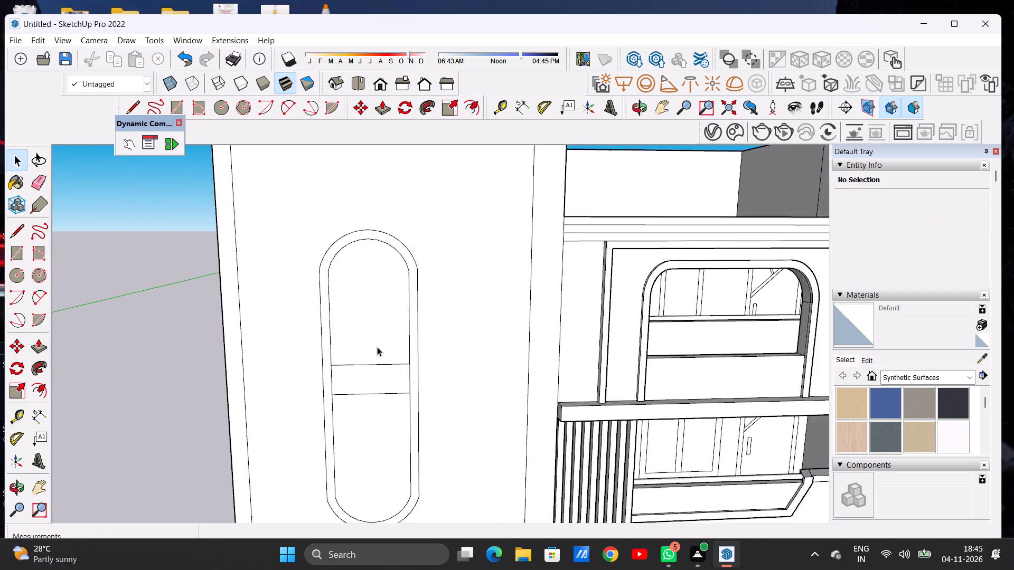
Draw a vertical line about 9' 1 5/8" long from the panel's inner top curve, near its left side, down to the upper divider line.
scroll(377, 347, "up", 2)
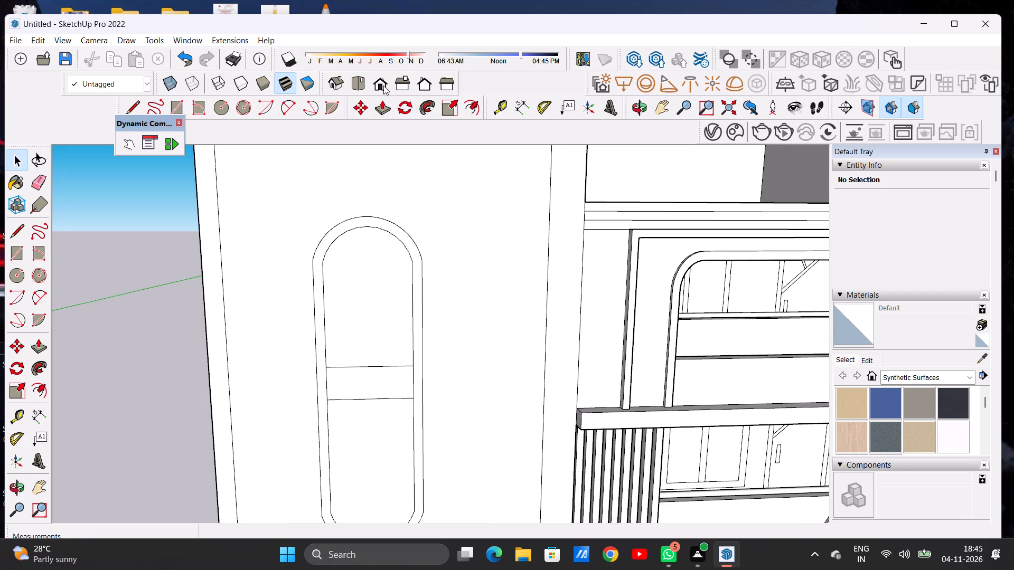
left_click(383, 84)
scroll(410, 243, "down", 15)
scroll(476, 240, "up", 9)
key("o")
left_click_drag(475, 311, 475, 340)
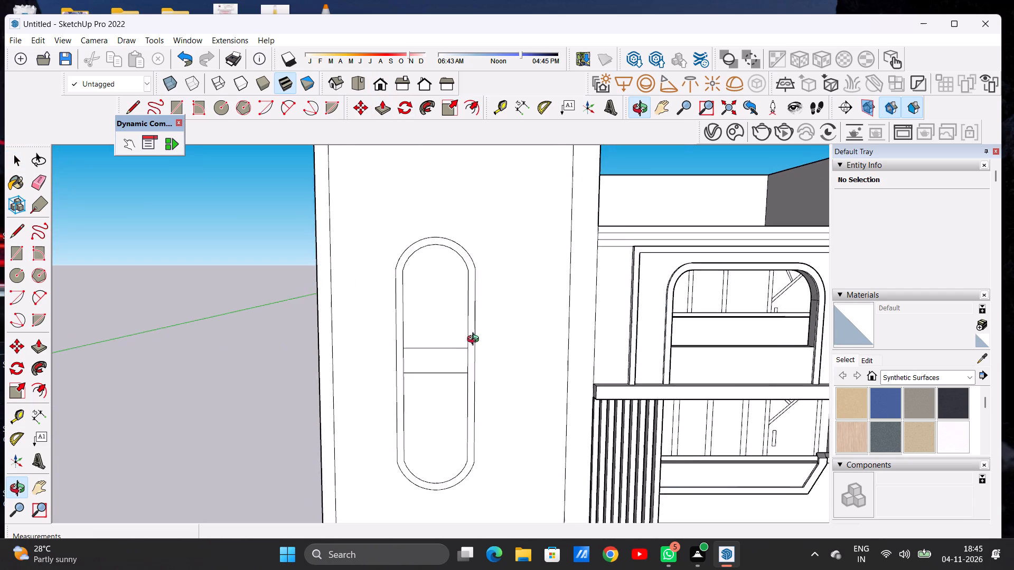
left_click_drag(475, 340, 489, 336)
scroll(355, 340, "down", 6)
scroll(411, 363, "up", 8)
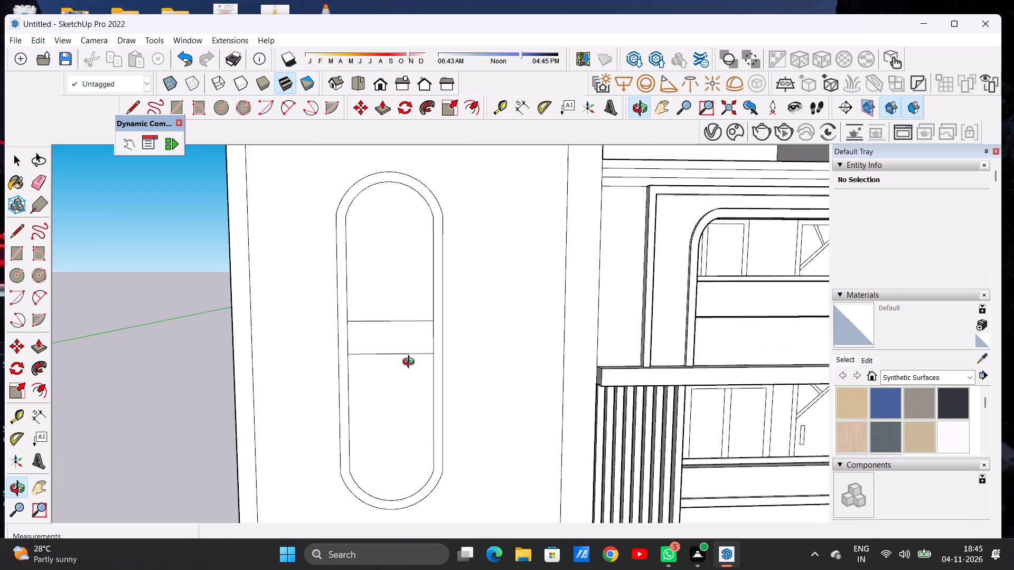
scroll(407, 268, "up", 1)
scroll(408, 267, "down", 2)
scroll(400, 288, "up", 1)
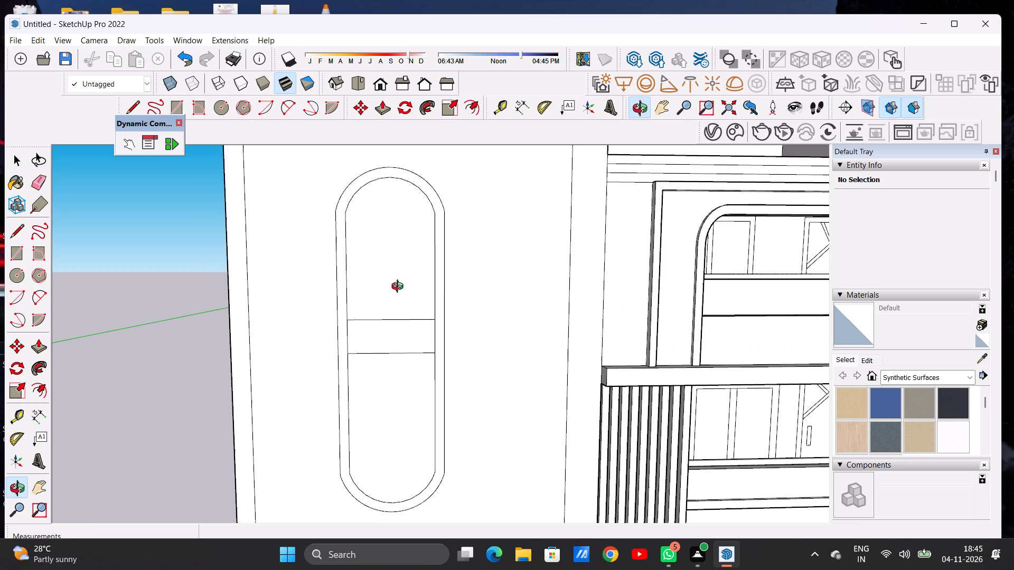
key("l")
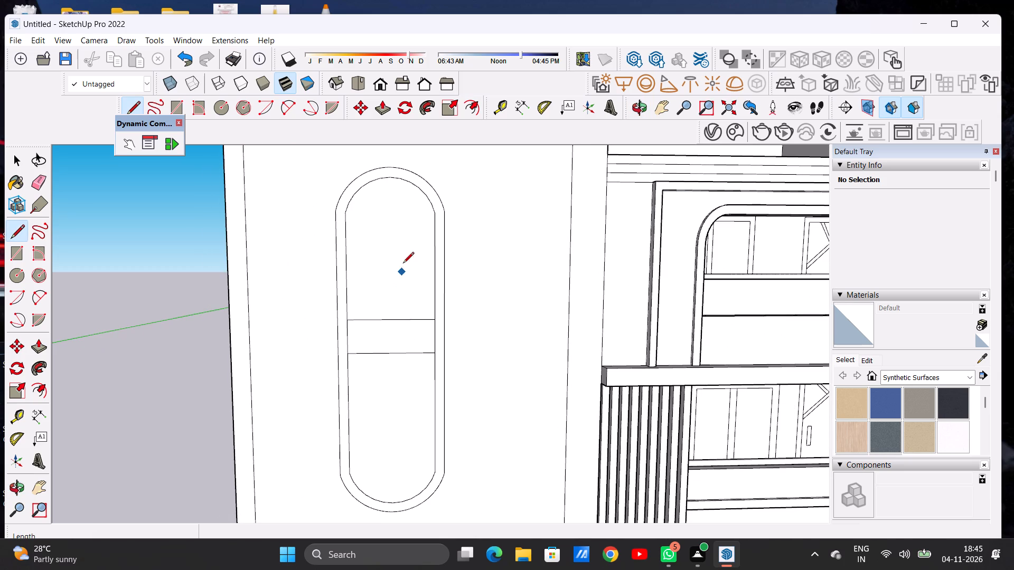
left_click(364, 185)
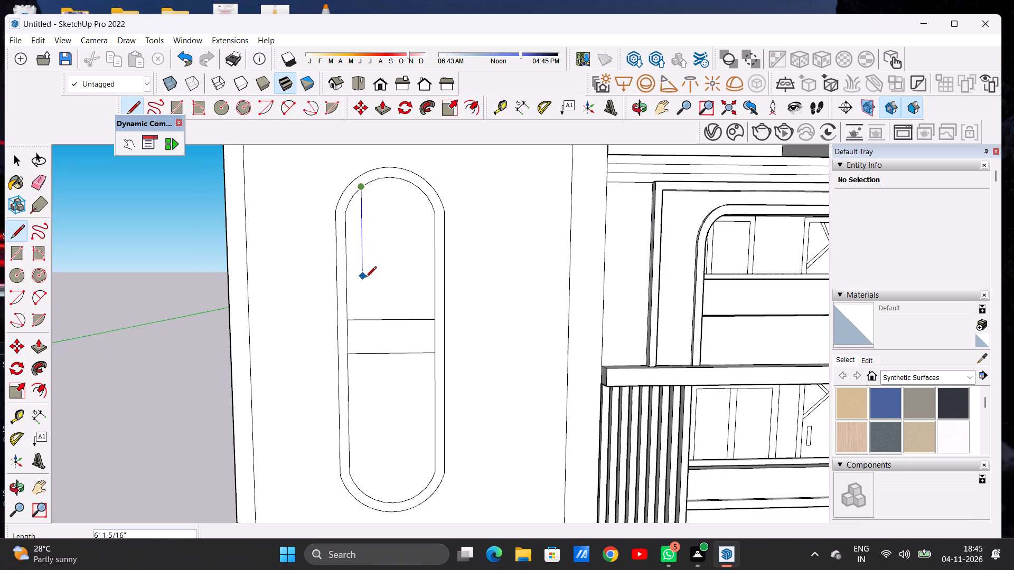
left_click(366, 319)
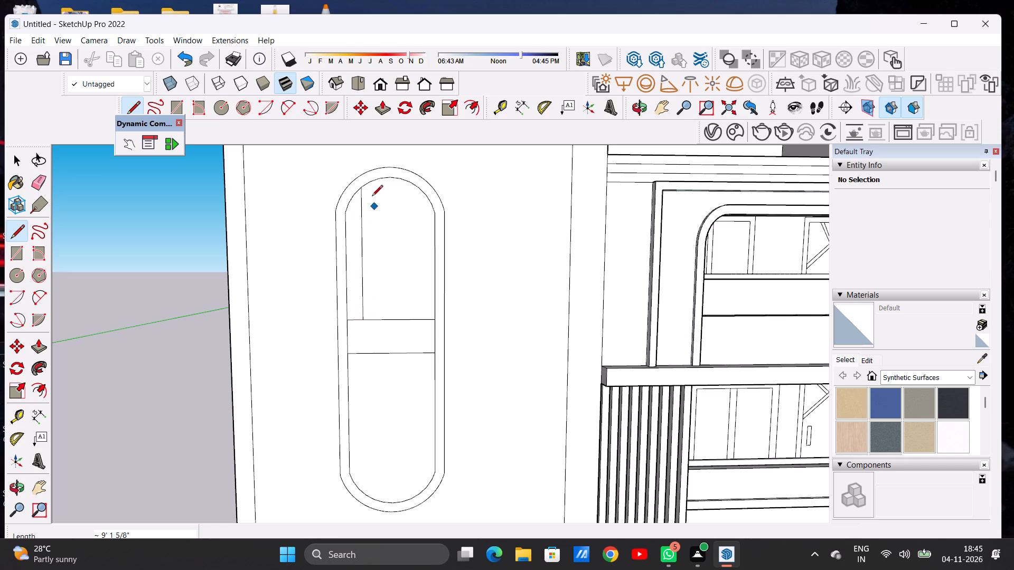
Draw a second vertical line about 9' 3 1/8" long just beside the first, from the inner curve to the divider, forming a narrow strip.
scroll(373, 183, "up", 5)
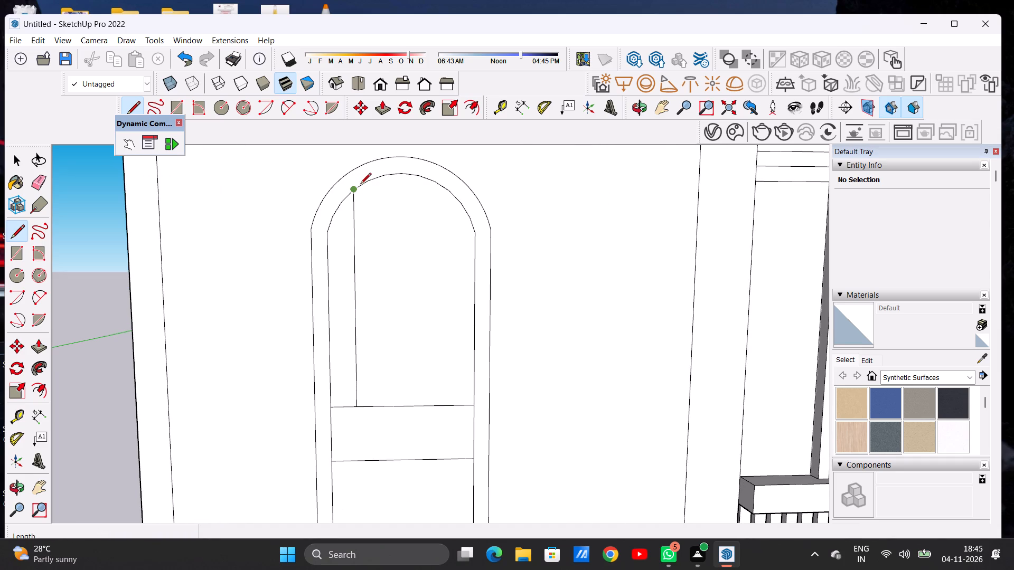
scroll(360, 196, "up", 6)
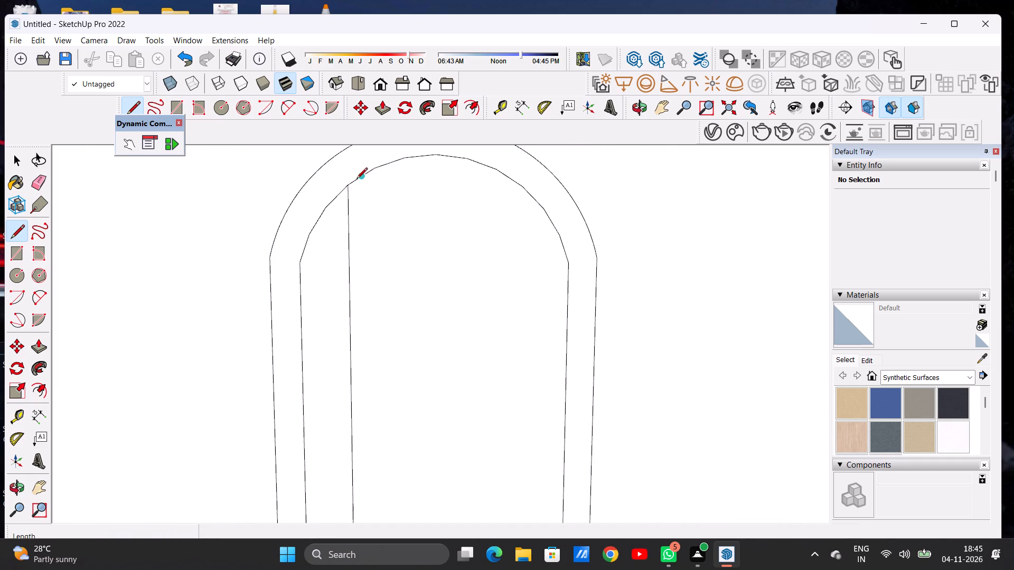
scroll(359, 185, "up", 2)
scroll(359, 185, "down", 2)
scroll(359, 185, "up", 4)
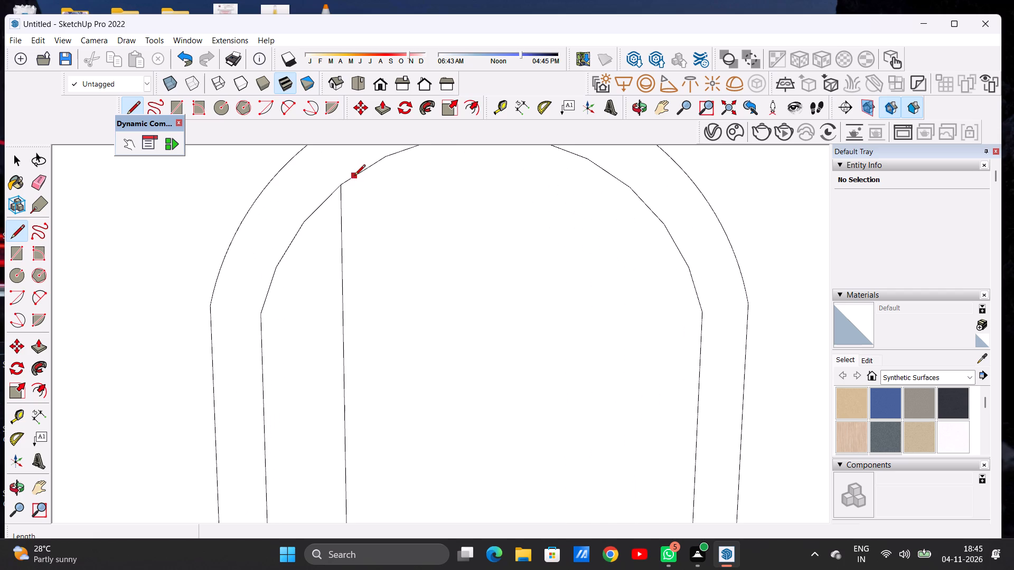
left_click(355, 175)
scroll(367, 170, "down", 1)
scroll(368, 170, "up", 1)
scroll(368, 170, "down", 14)
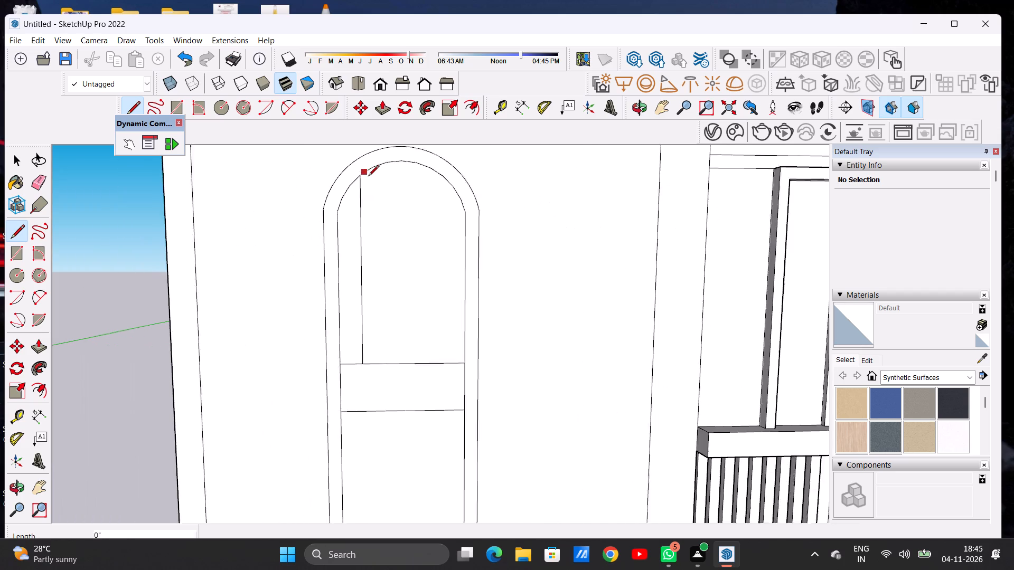
scroll(368, 177, "down", 1)
scroll(368, 350, "up", 4)
scroll(368, 350, "down", 2)
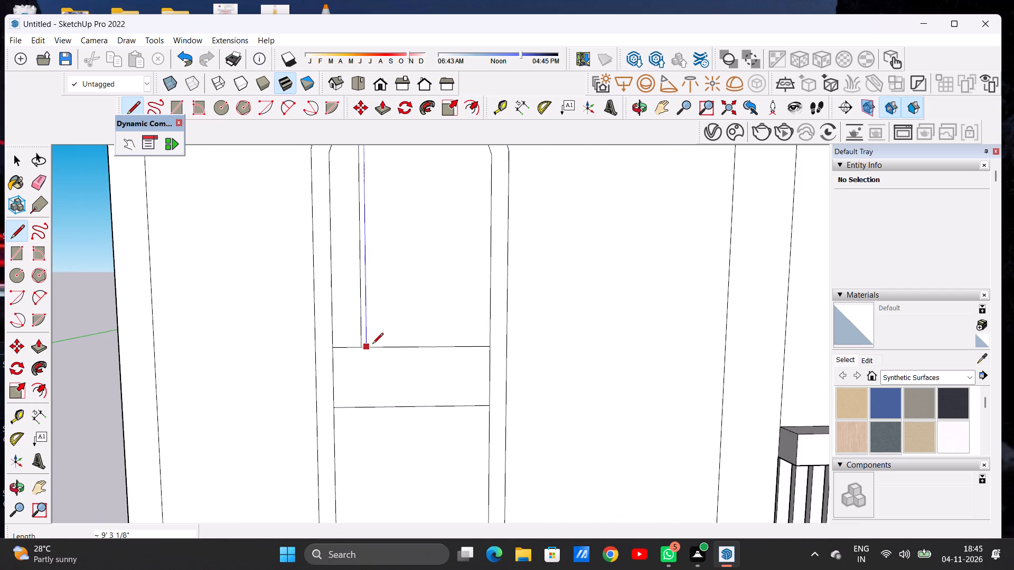
left_click(372, 345)
key("space")
scroll(347, 320, "down", 5)
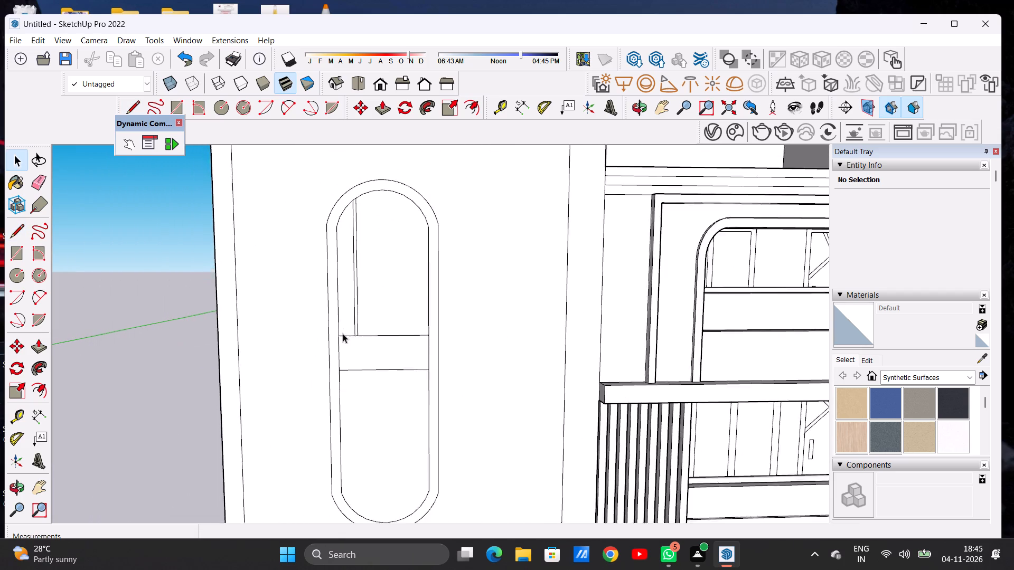
Select the narrow vertical strip with its edges and move it about 3 3/16" along the divider toward the panel's middle.
scroll(343, 334, "down", 2)
scroll(352, 335, "up", 13)
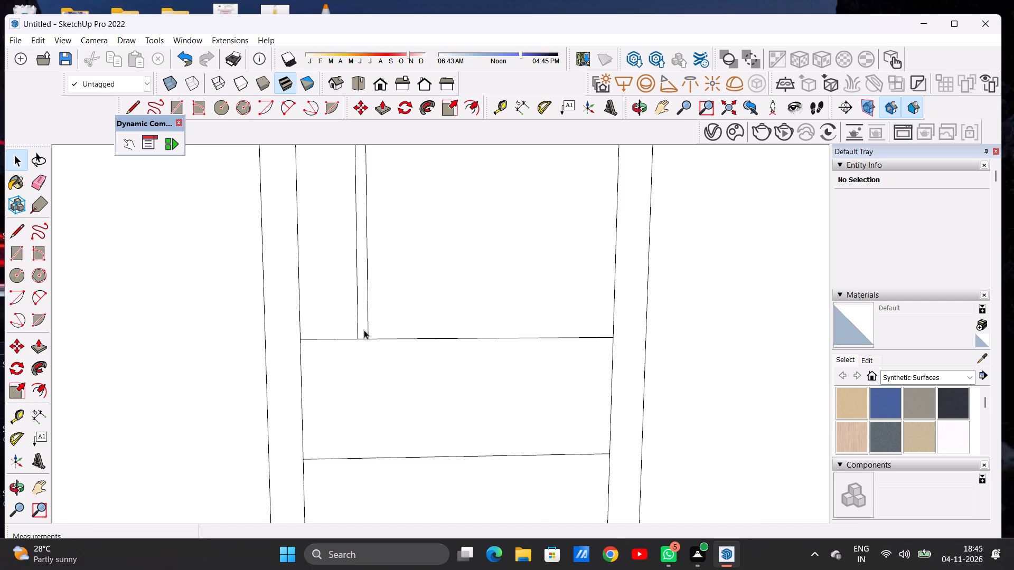
double_click(364, 330)
key("m")
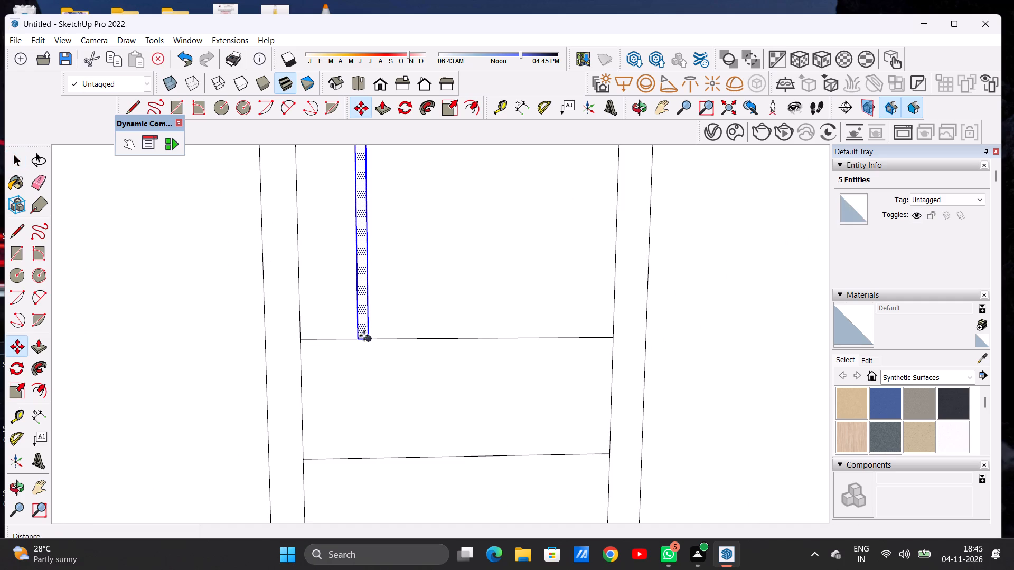
left_click(367, 338)
left_click(382, 337)
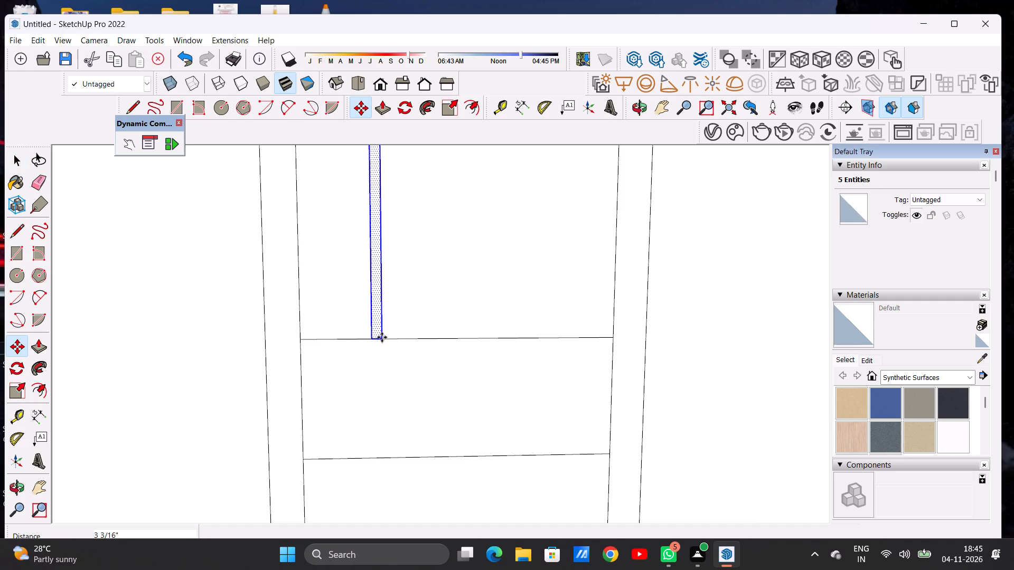
Copy the selected strip about 2' 8 1/16" along the divider toward the panel's right side.
left_click(382, 337)
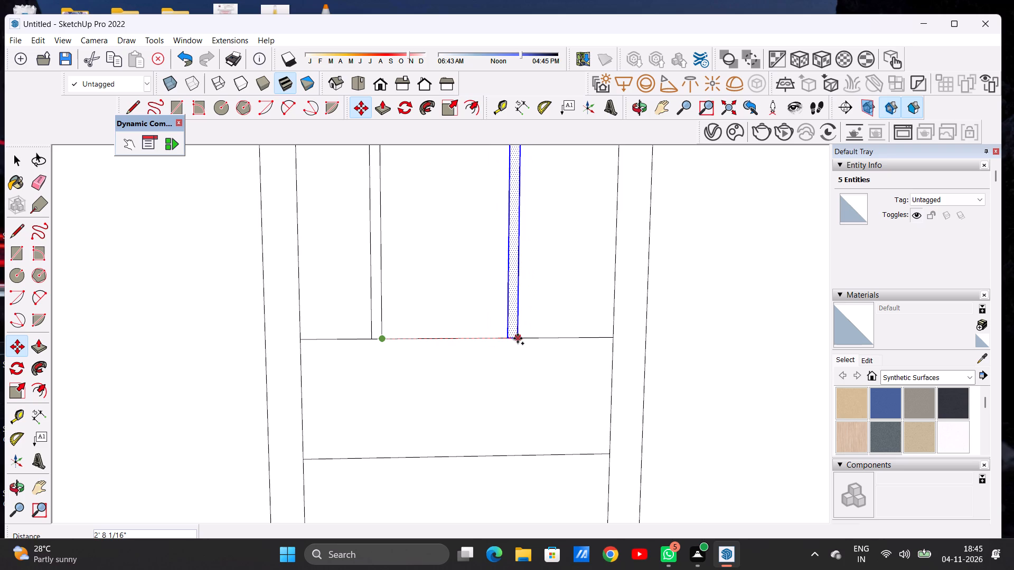
left_click(519, 338)
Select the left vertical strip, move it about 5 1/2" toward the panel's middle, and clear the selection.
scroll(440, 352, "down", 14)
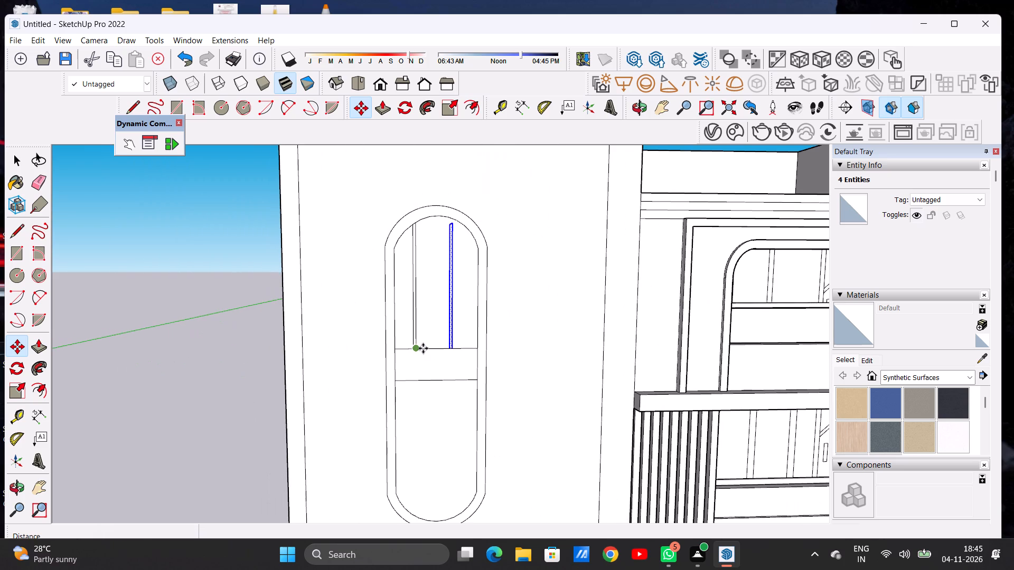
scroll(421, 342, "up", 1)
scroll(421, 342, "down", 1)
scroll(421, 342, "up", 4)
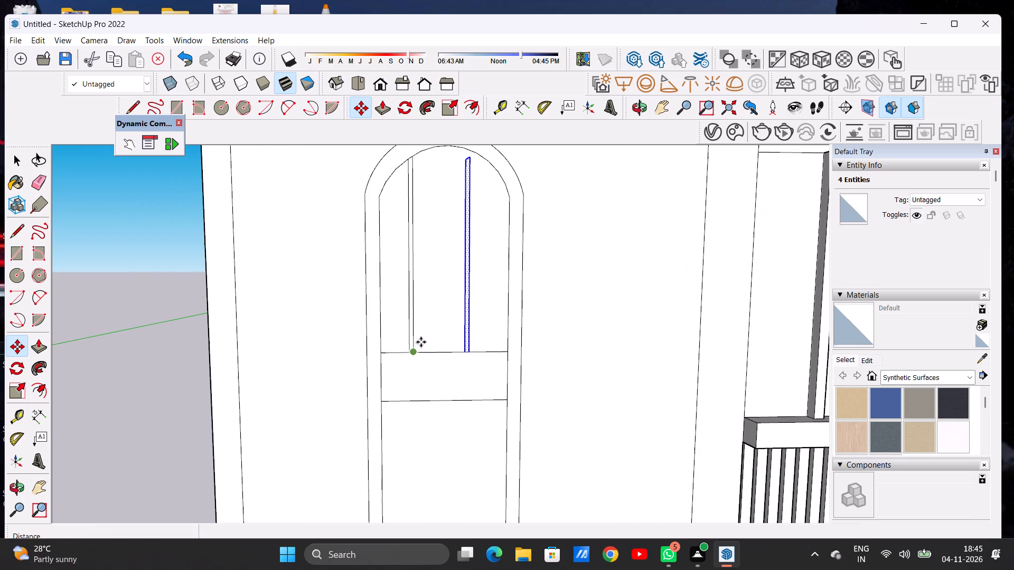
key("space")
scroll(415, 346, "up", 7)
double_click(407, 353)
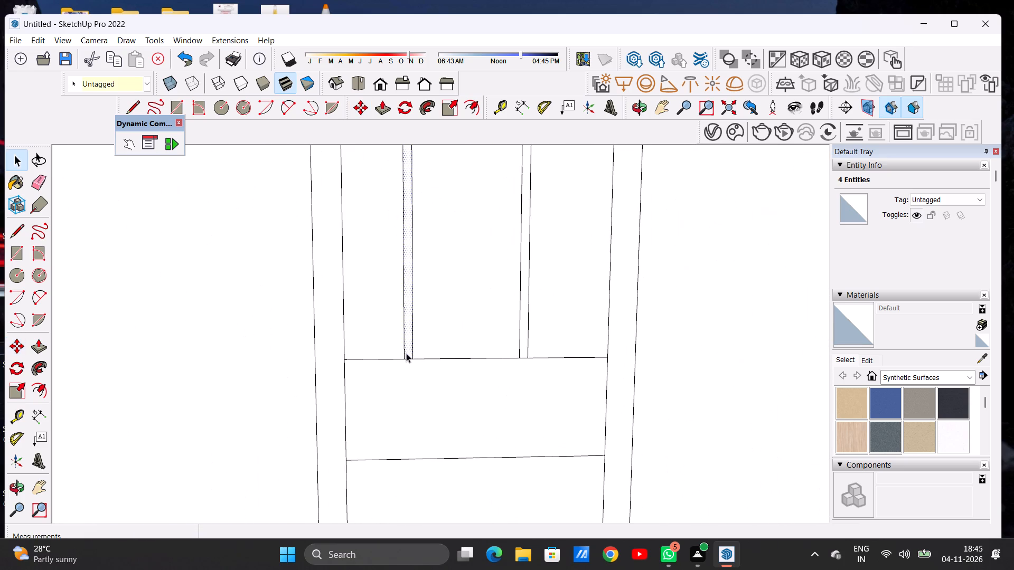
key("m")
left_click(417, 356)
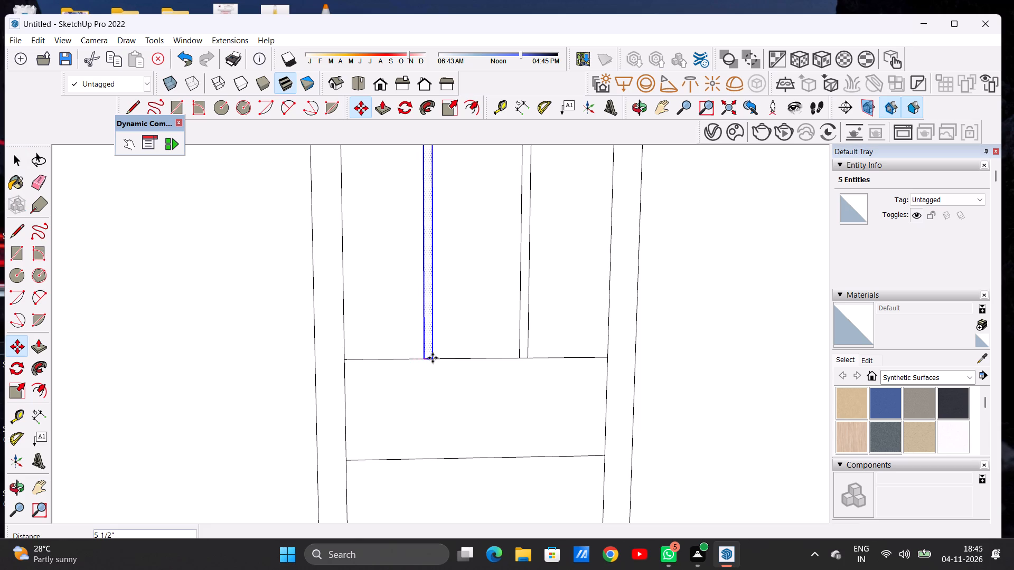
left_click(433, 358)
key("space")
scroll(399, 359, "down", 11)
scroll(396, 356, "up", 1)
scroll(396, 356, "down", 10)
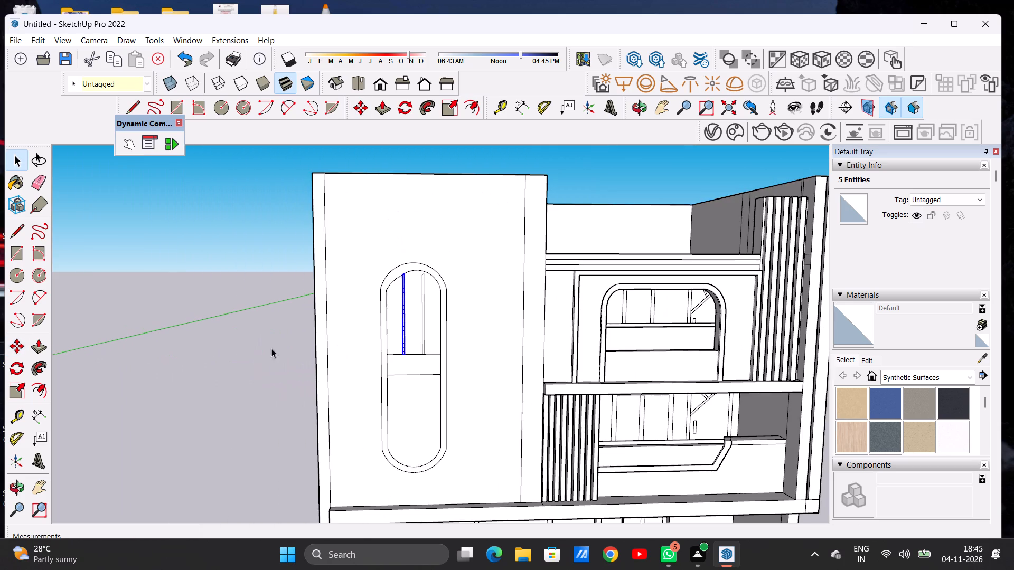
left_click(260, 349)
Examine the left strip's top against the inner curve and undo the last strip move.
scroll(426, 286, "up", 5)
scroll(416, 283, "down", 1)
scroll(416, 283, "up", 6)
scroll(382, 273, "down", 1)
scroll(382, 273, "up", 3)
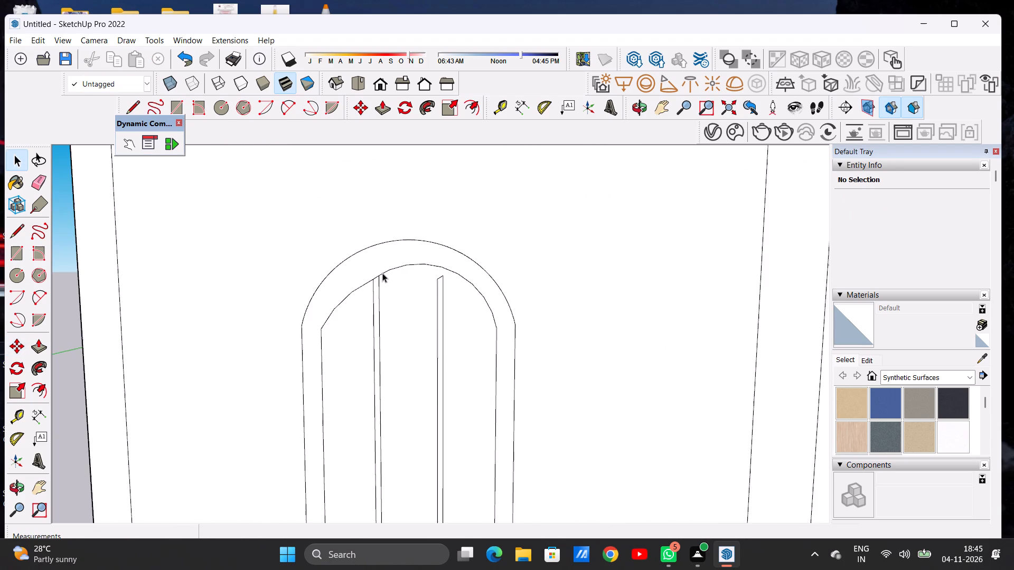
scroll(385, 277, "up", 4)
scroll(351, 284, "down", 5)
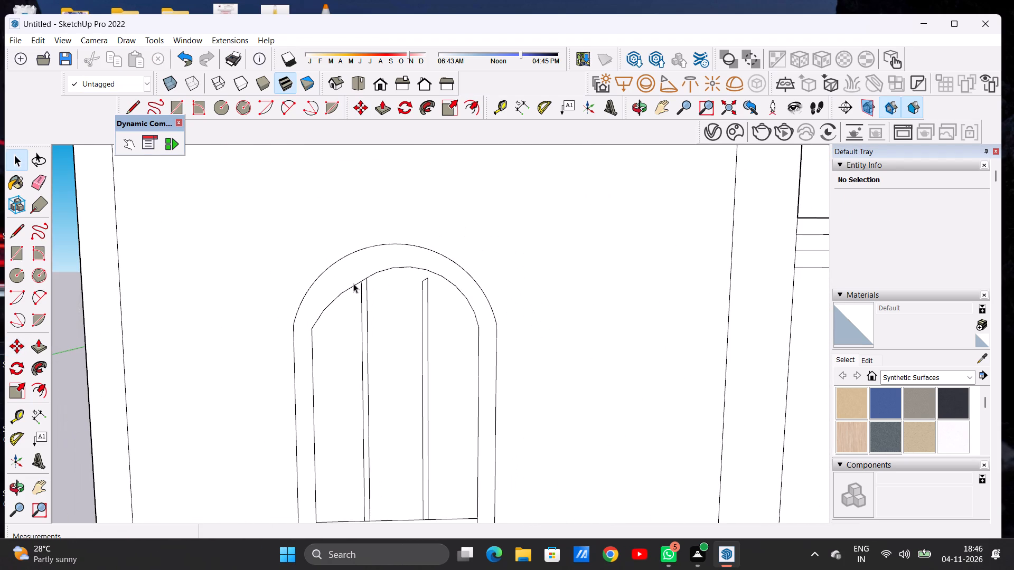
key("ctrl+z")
Draw a slanted line about 3" long across the left strip, just below where it meets the inner top curve.
scroll(331, 283, "down", 4)
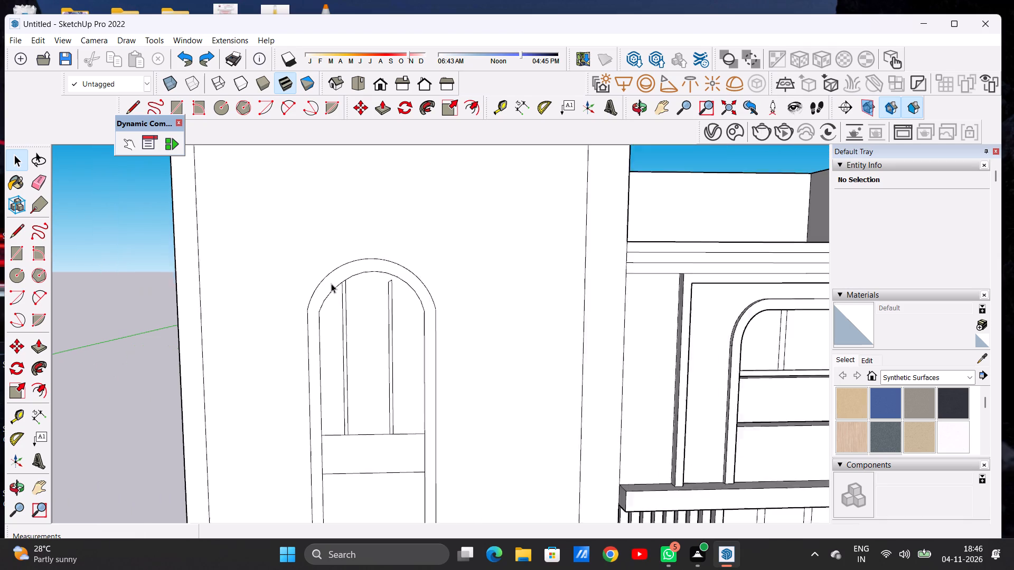
scroll(331, 283, "down", 3)
scroll(346, 283, "up", 7)
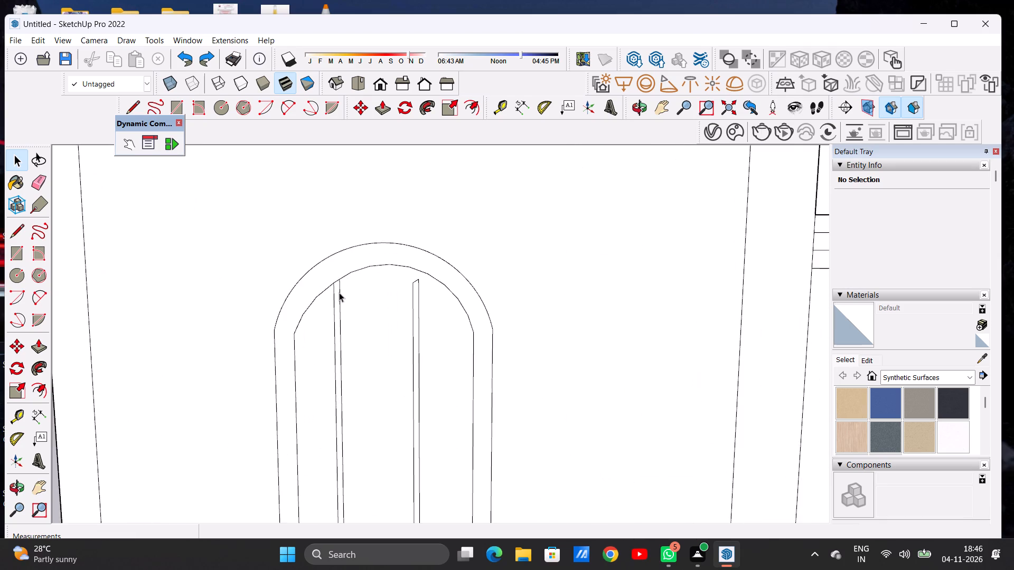
scroll(339, 292, "up", 6)
key("l")
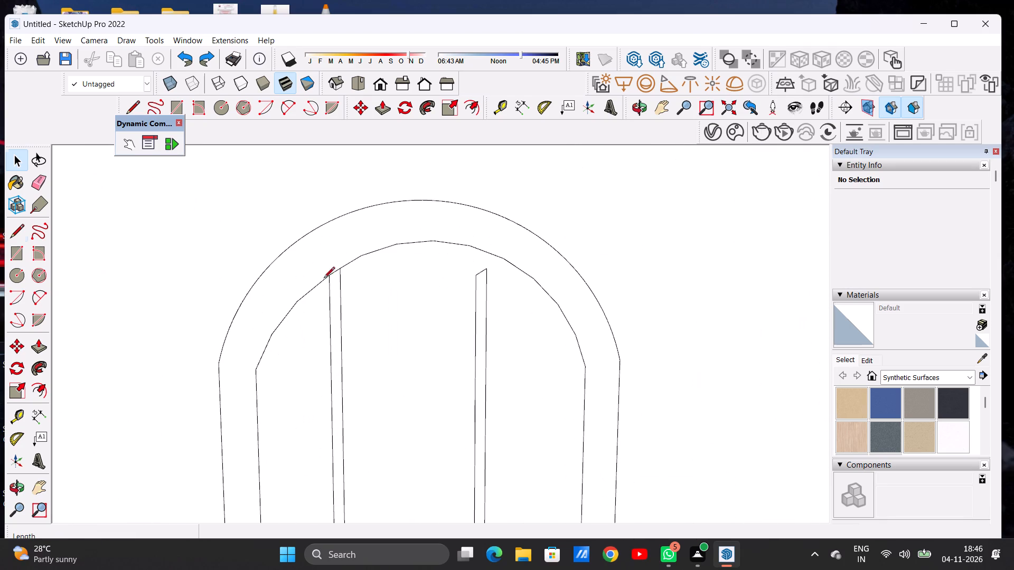
left_click(328, 292)
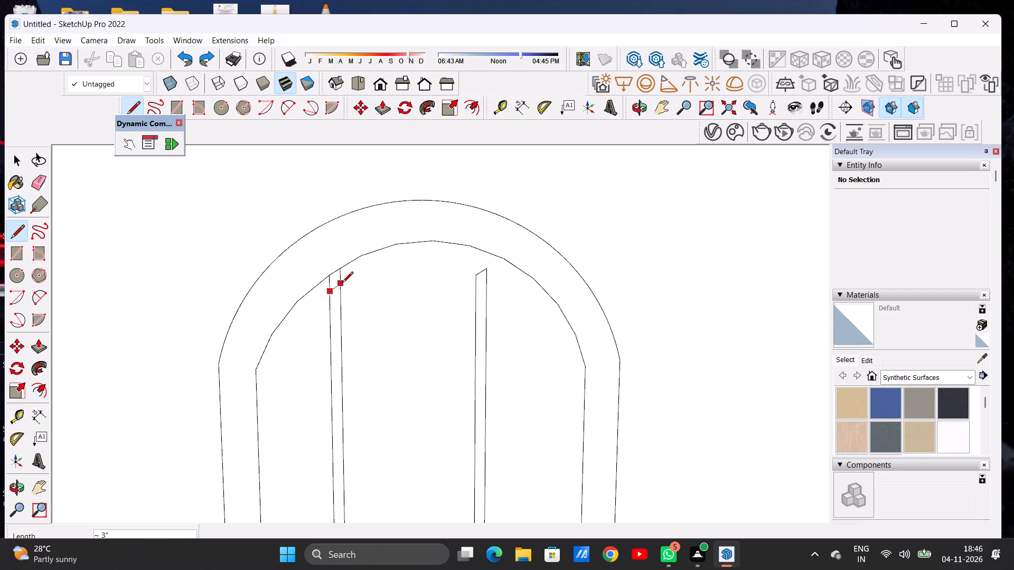
left_click(342, 283)
scroll(342, 283, "up", 5)
key("space")
Erase the left strip's two short edge pieces above the slanted line, separating the strip from the inner curve.
key("e")
scroll(322, 274, "up", 3)
left_click_drag(319, 283, 319, 284)
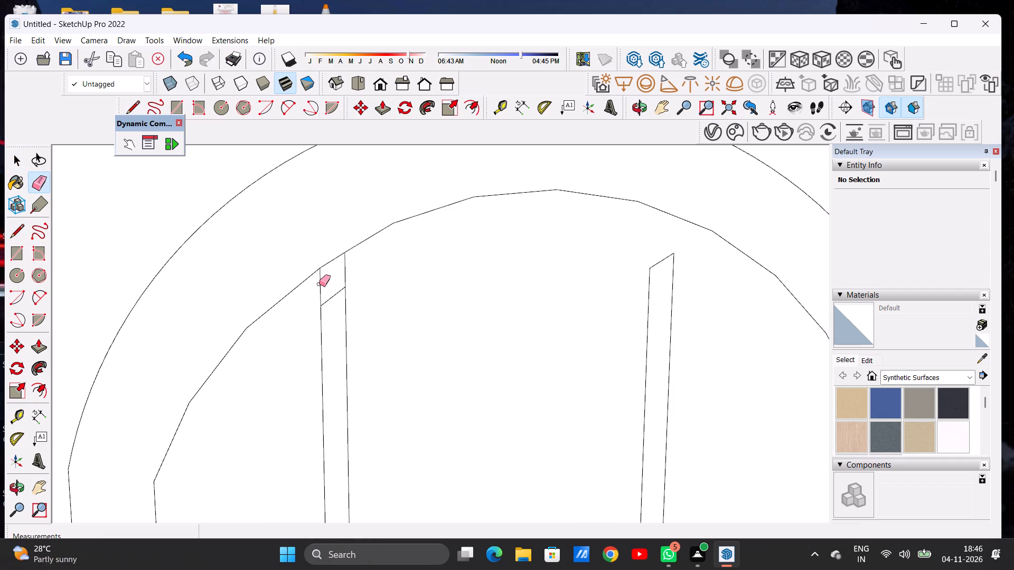
left_click_drag(319, 284, 334, 280)
left_click(343, 269)
scroll(380, 282, "down", 3)
scroll(381, 284, "up", 1)
scroll(381, 284, "down", 15)
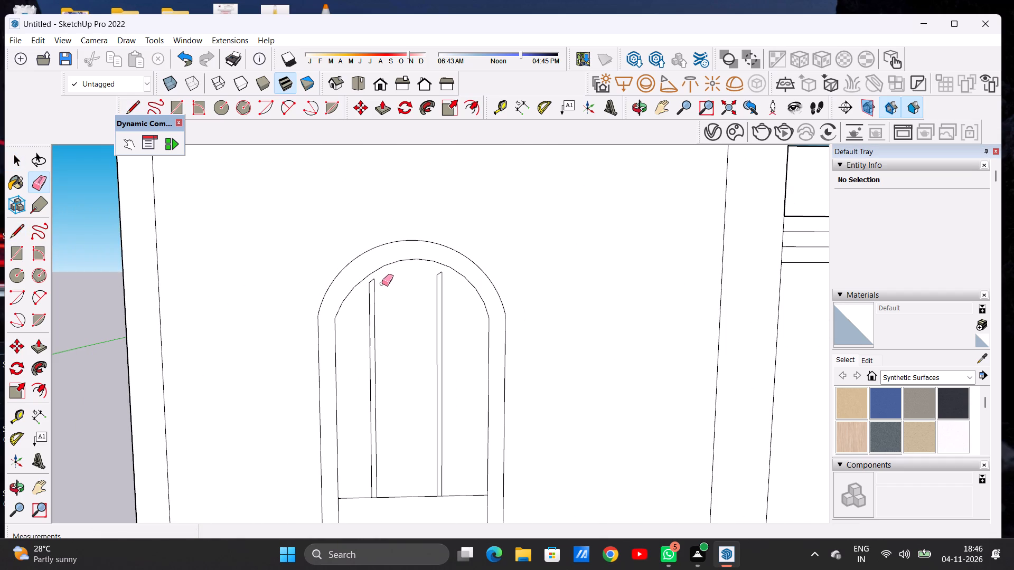
key("space")
Select the shortened left strip, move it about 3 3/4" along the divider toward the panel's middle, and clear the selection.
scroll(366, 495, "up", 3)
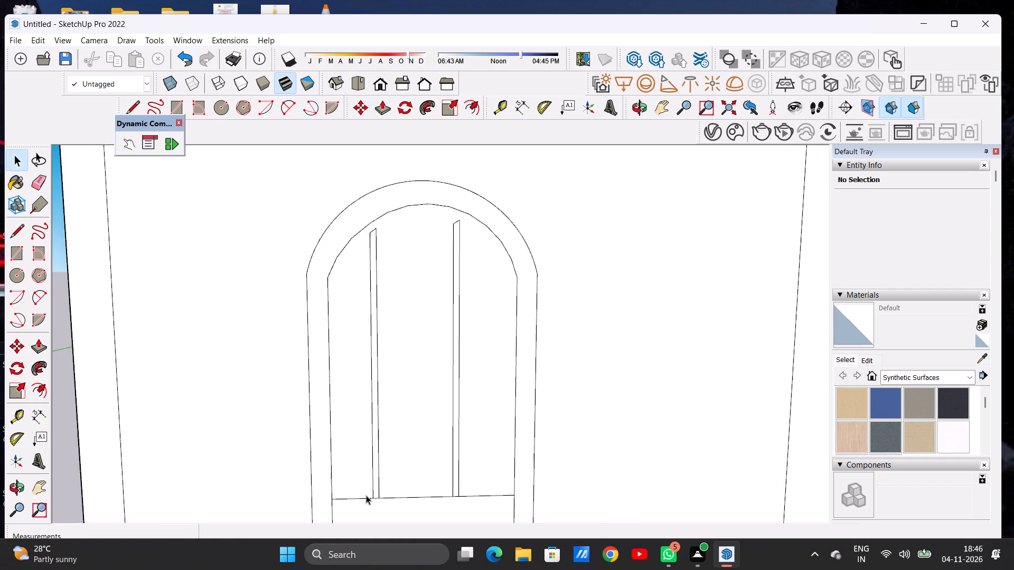
scroll(366, 495, "up", 2)
double_click(380, 493)
key("m")
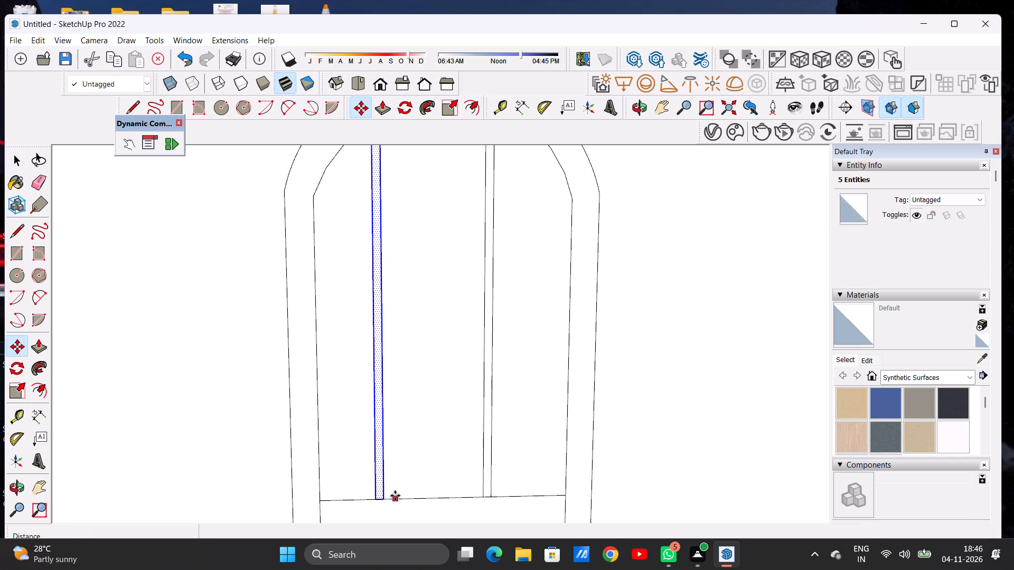
left_click(381, 498)
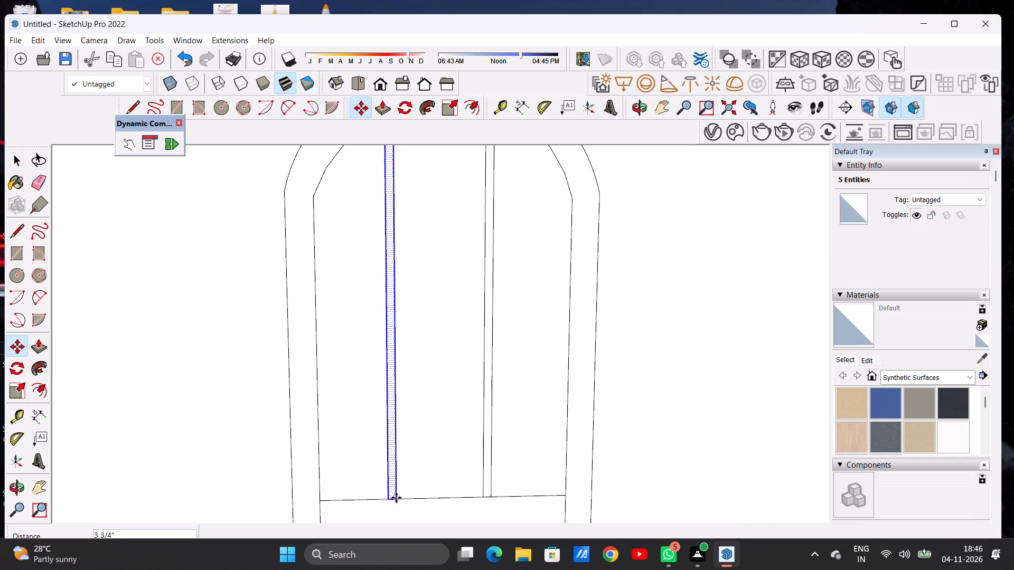
left_click(399, 498)
key("space")
scroll(399, 467, "down", 5)
scroll(399, 467, "up", 1)
scroll(399, 467, "down", 11)
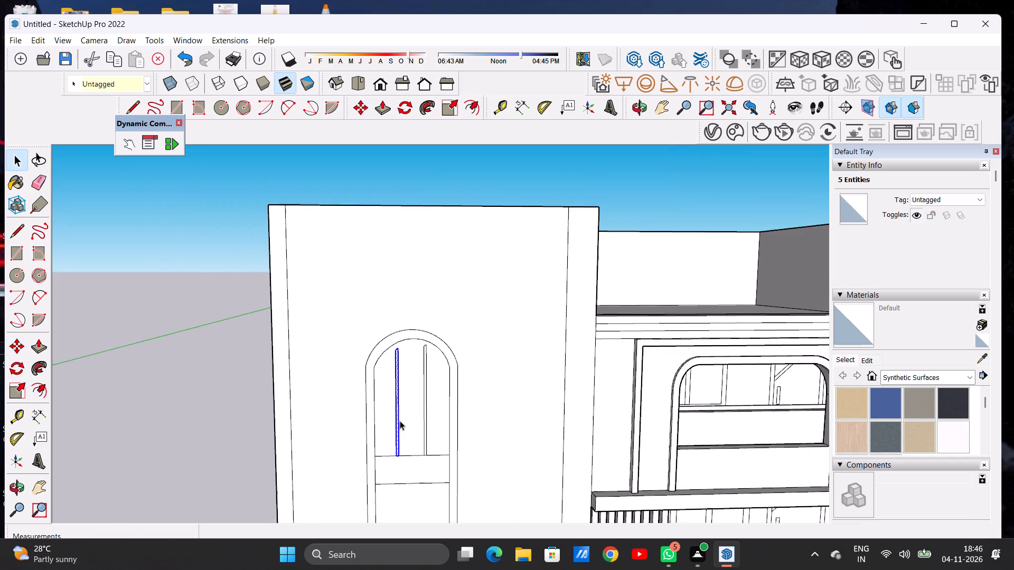
scroll(400, 421, "down", 8)
left_click(599, 207)
Extend both edges of the left strip up to the inner top curve with lines about 6" and 6 1/2" long.
scroll(409, 398, "up", 11)
scroll(411, 341, "down", 1)
scroll(401, 374, "up", 6)
scroll(394, 375, "down", 1)
scroll(394, 375, "up", 2)
scroll(394, 375, "down", 1)
scroll(394, 375, "up", 1)
scroll(395, 373, "down", 1)
scroll(395, 373, "up", 4)
key("l")
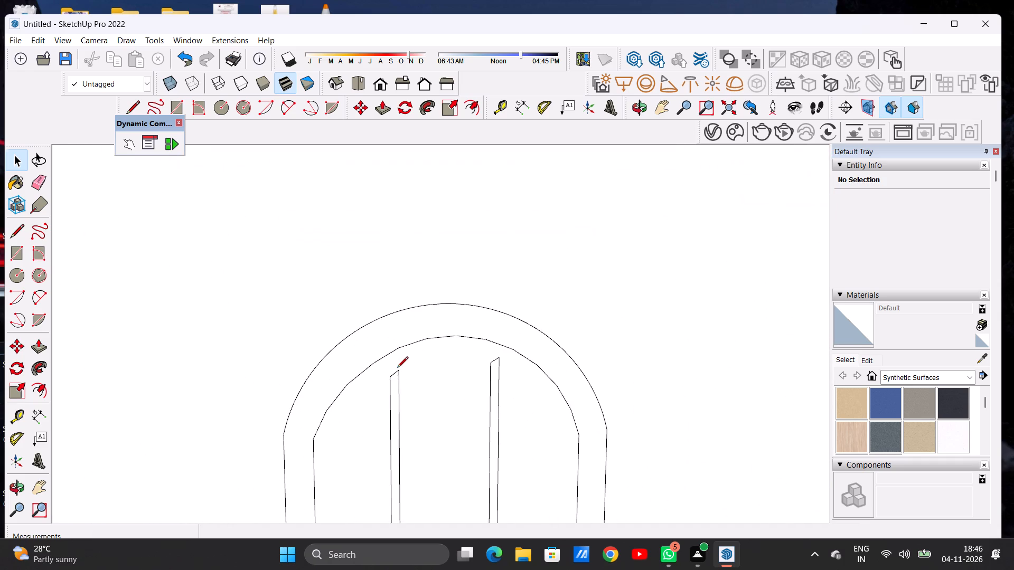
scroll(401, 364, "up", 8)
left_click(395, 381)
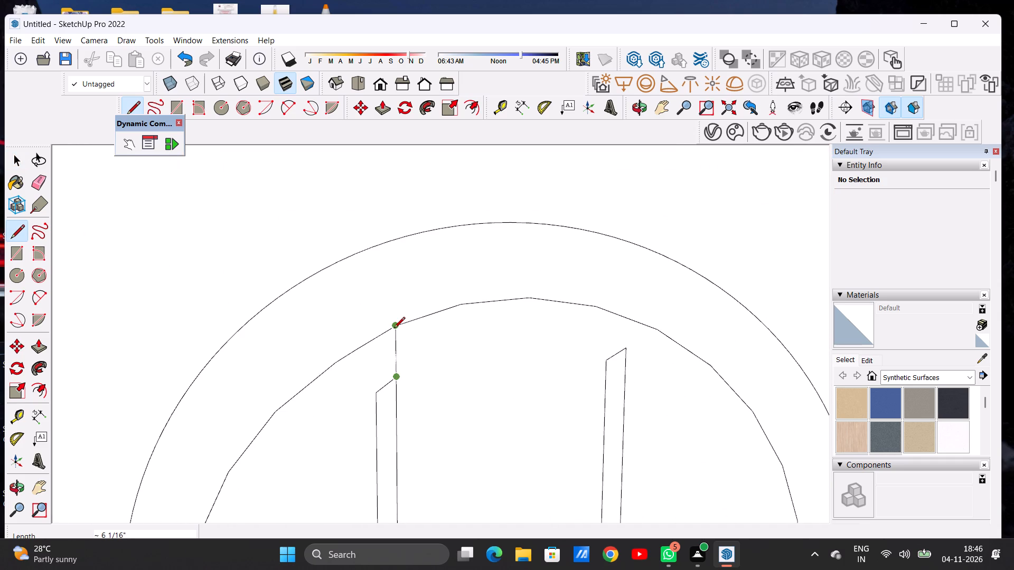
left_click(394, 329)
left_click(378, 388)
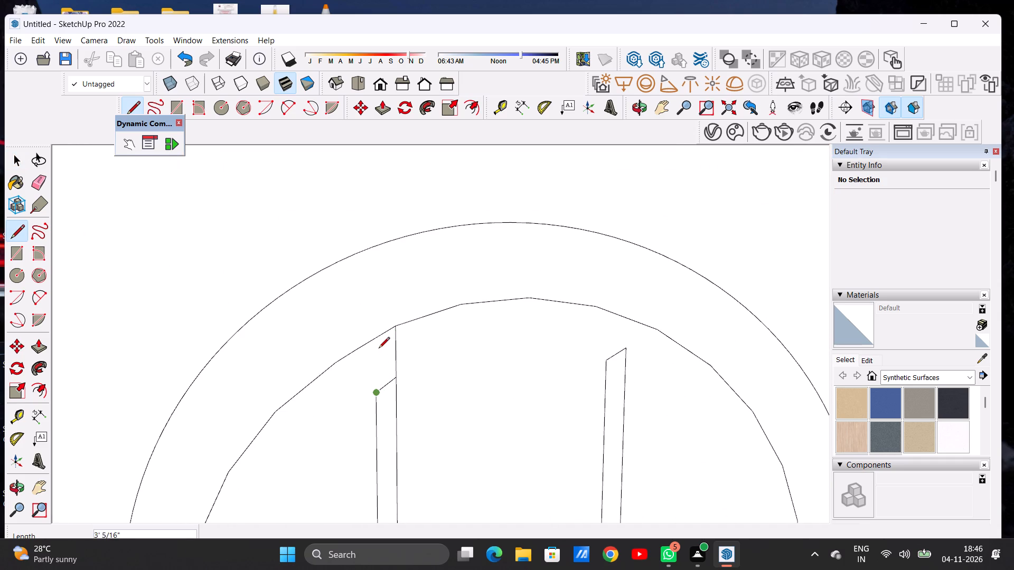
left_click(373, 343)
Extend both edges of the right strip up to the inner top curve with short vertical lines.
left_click(626, 347)
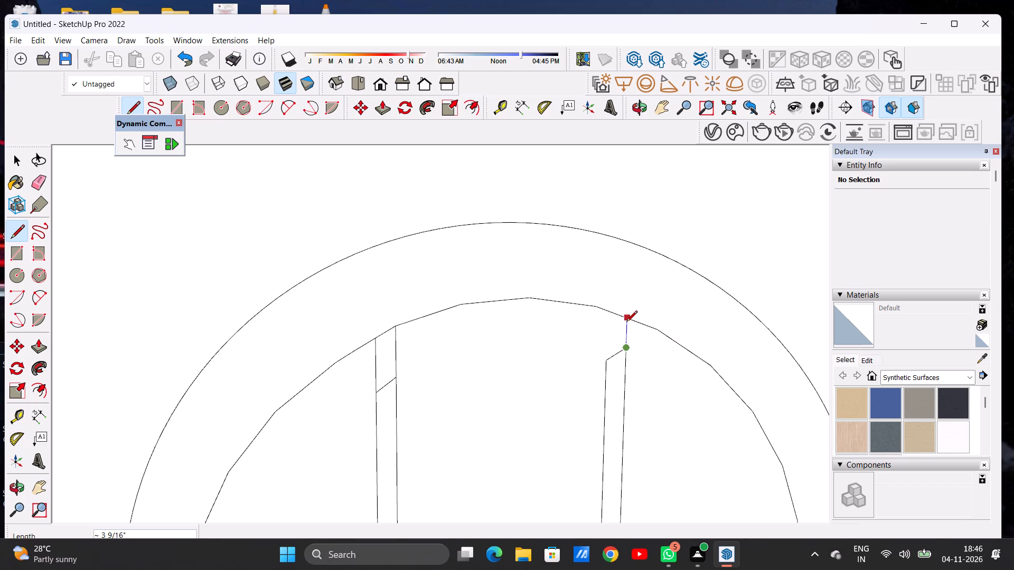
left_click(626, 322)
left_click(605, 363)
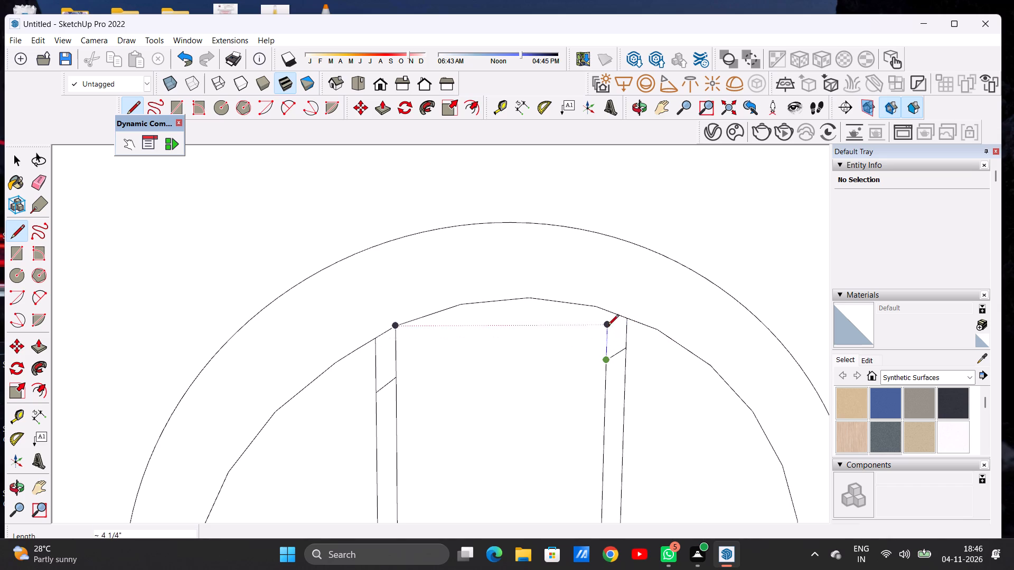
left_click(608, 315)
key("space")
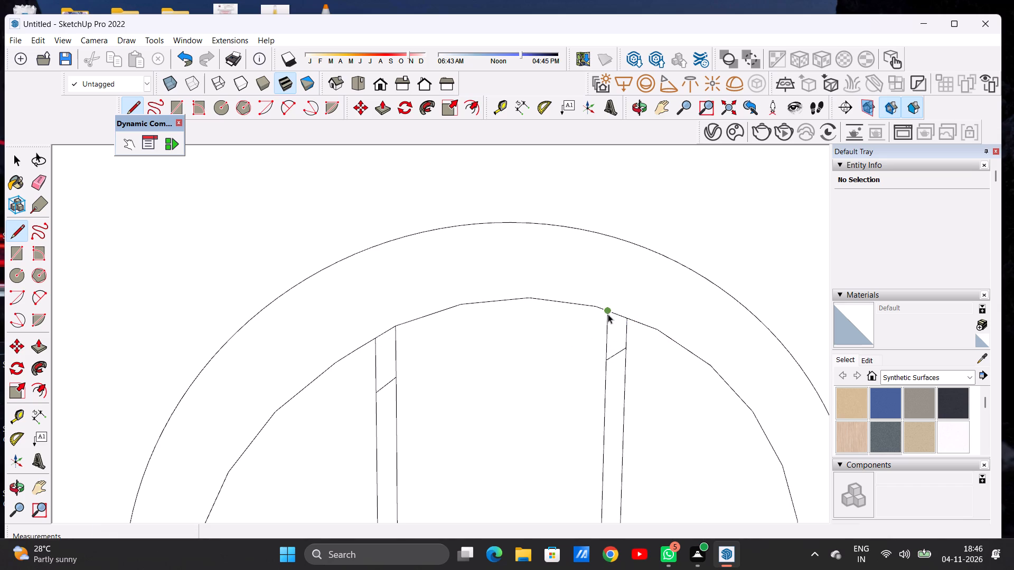
Erase the slanted lines across the left and right strips so both run uninterrupted to the inner curve.
type("E")
scroll(384, 379, "up", 1)
scroll(384, 381, "down", 1)
scroll(384, 381, "up", 2)
left_click_drag(384, 382, 385, 387)
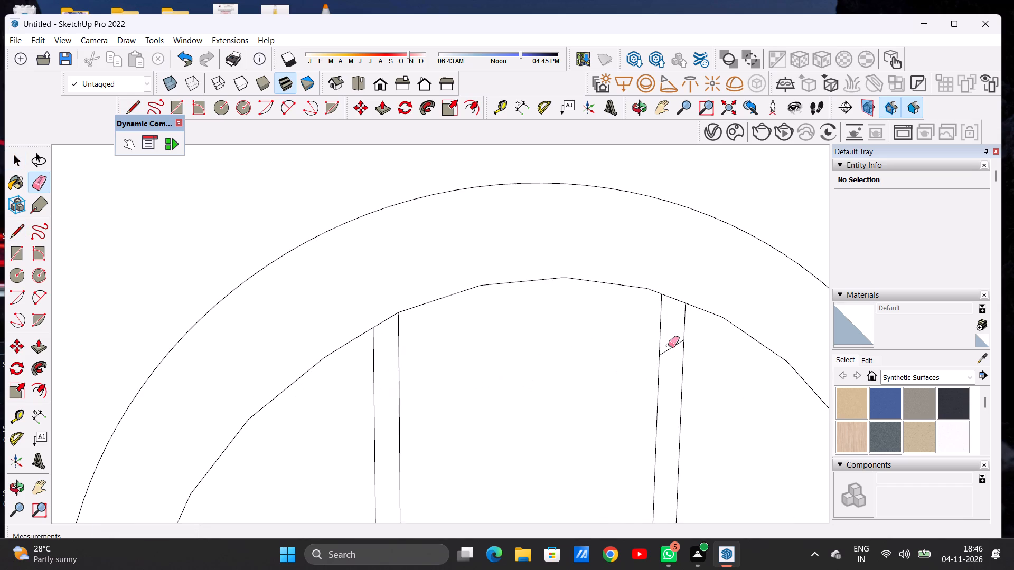
left_click_drag(668, 346, 669, 351)
key("space")
Draw two closely spaced horizontal lines about 6' 2" long across the inner panel, just below where the top curve begins.
scroll(574, 411, "down", 20)
scroll(574, 411, "down", 14)
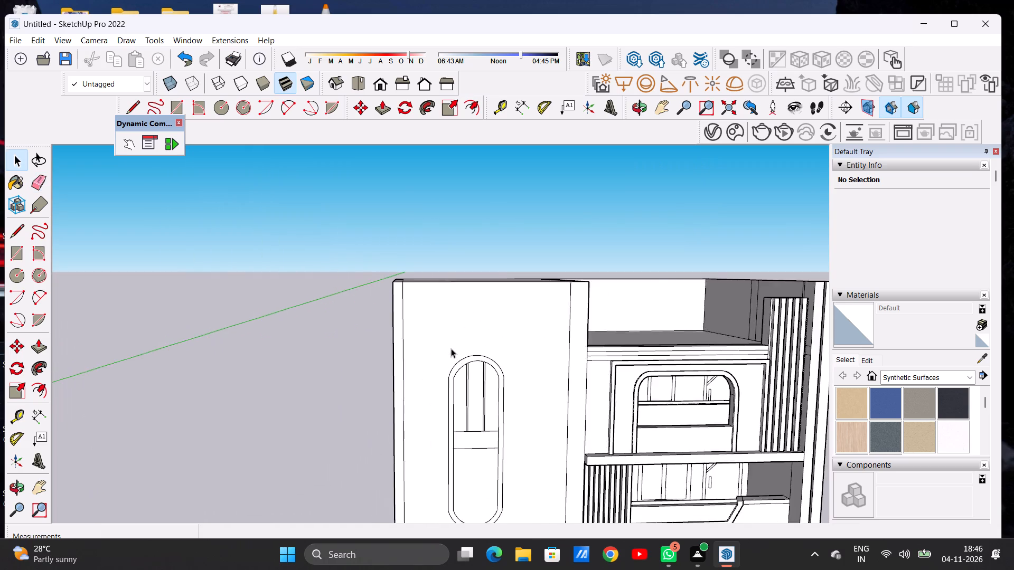
scroll(451, 348, "down", 5)
scroll(472, 424, "up", 8)
scroll(466, 319, "up", 3)
scroll(462, 299, "down", 1)
scroll(462, 299, "up", 3)
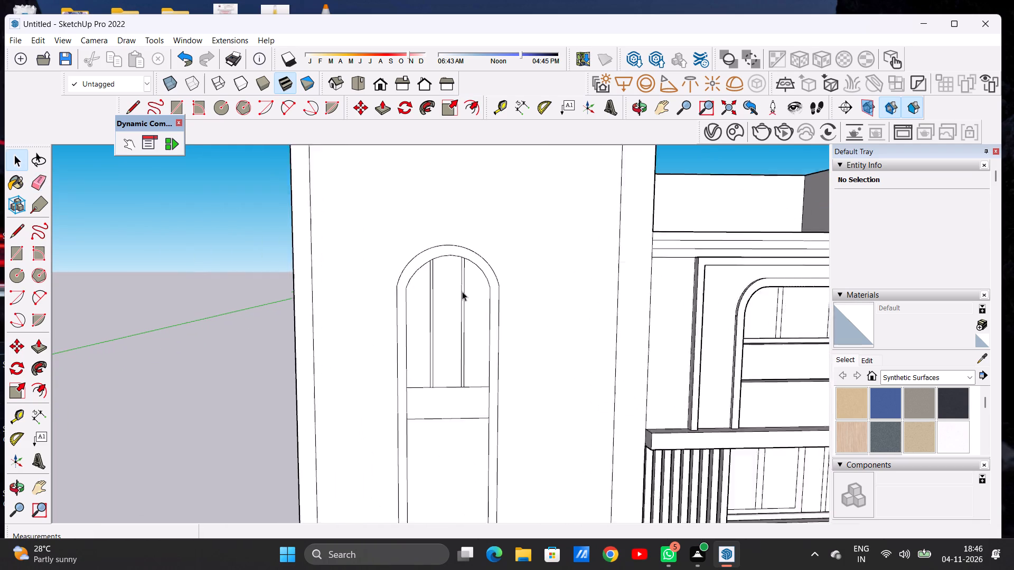
scroll(462, 291, "up", 1)
scroll(462, 291, "down", 1)
key("l")
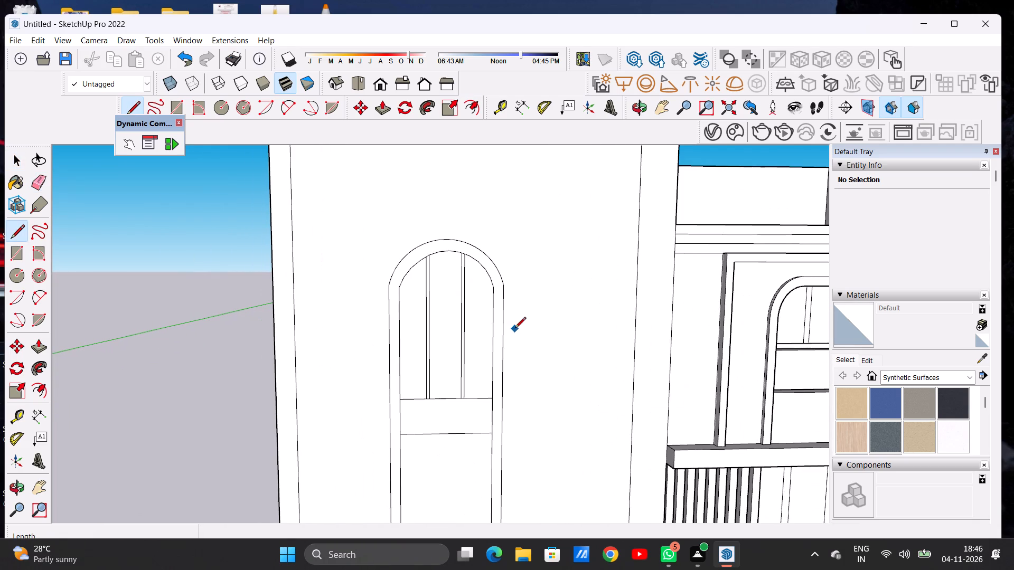
scroll(499, 310, "up", 4)
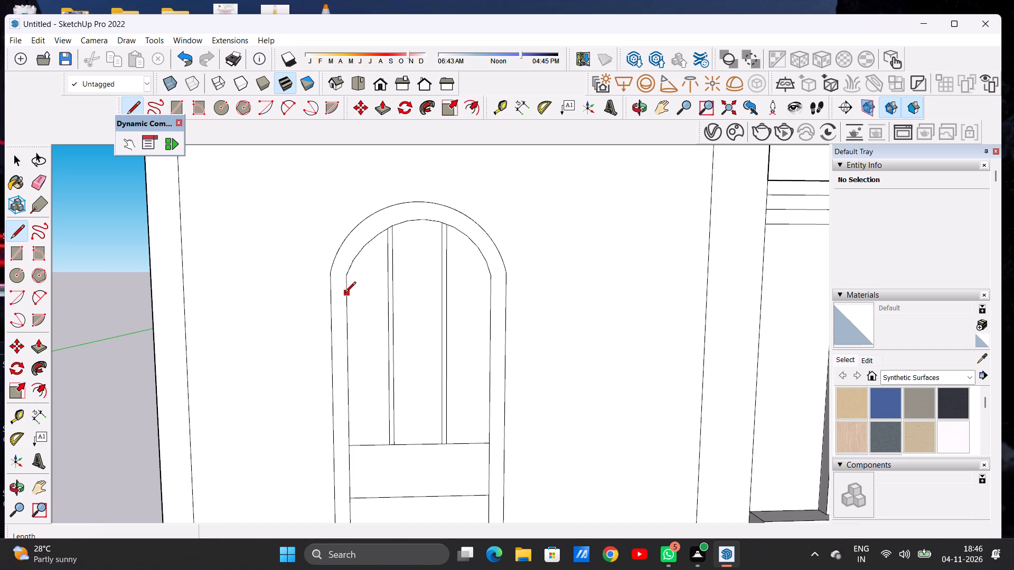
left_click(345, 293)
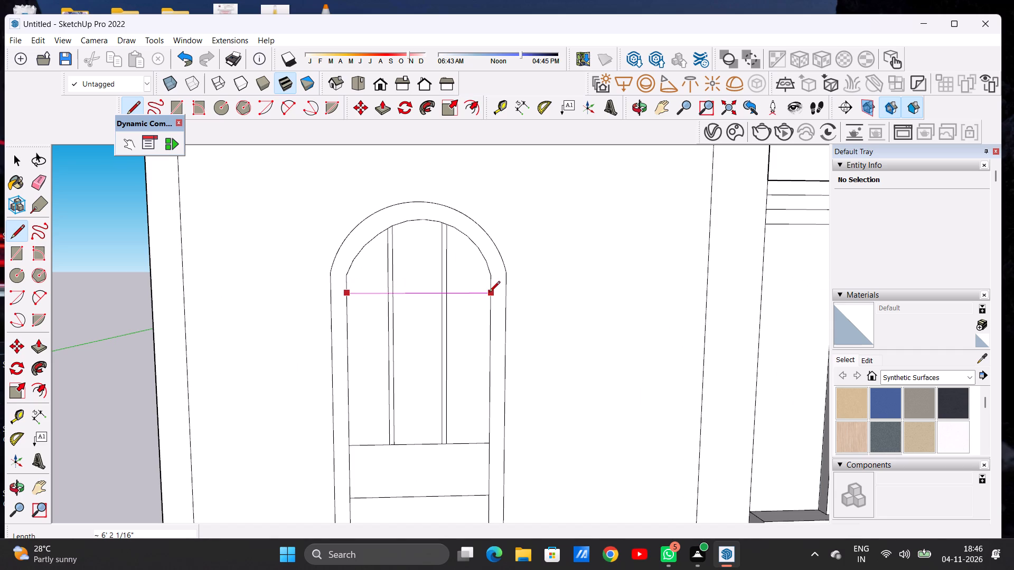
left_click(489, 293)
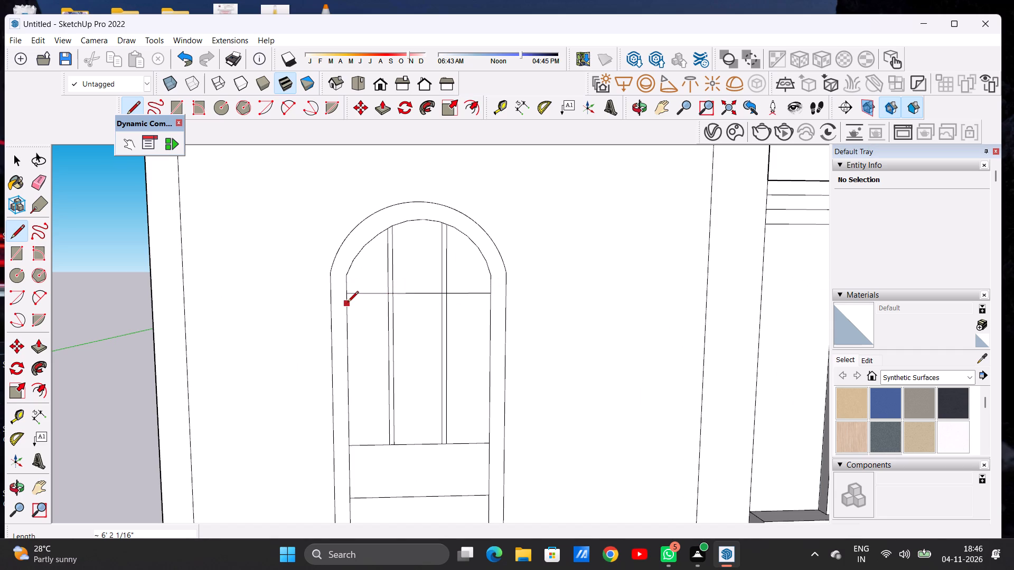
left_click(346, 302)
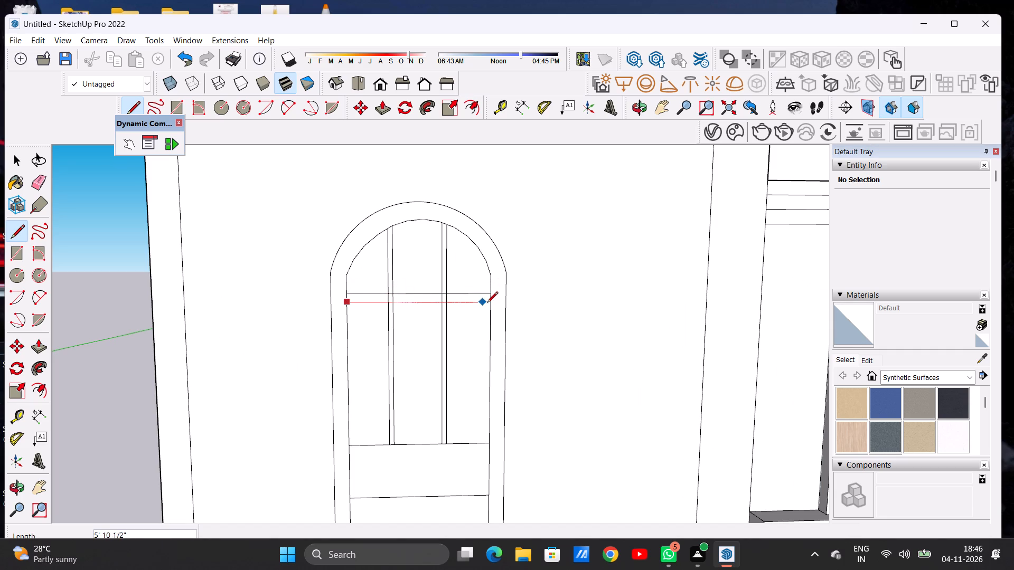
left_click(487, 303)
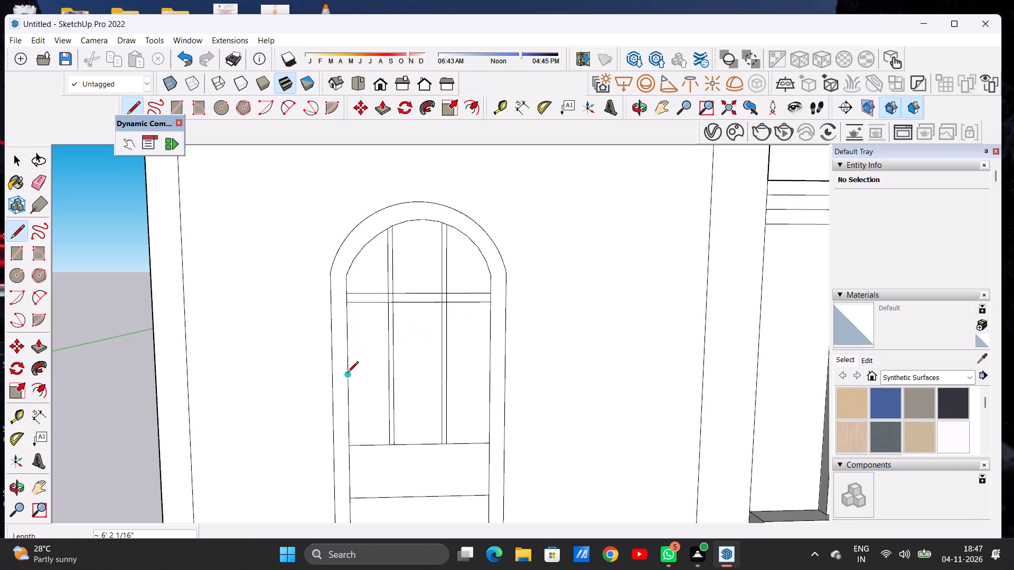
Draw a second pair of horizontal lines about 6' 2" long across the panel, midway between the upper pair and the divider.
left_click(348, 373)
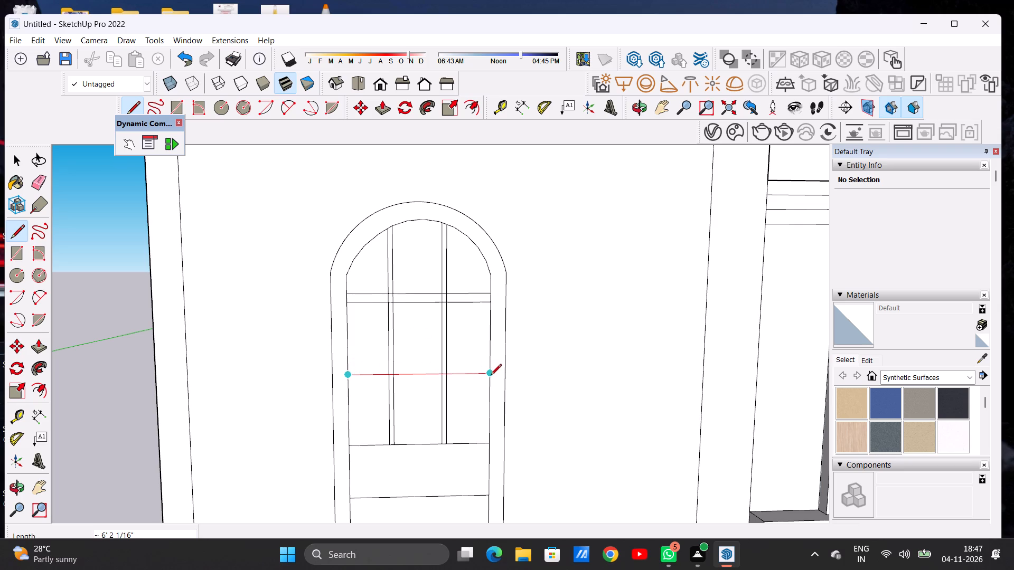
left_click(489, 376)
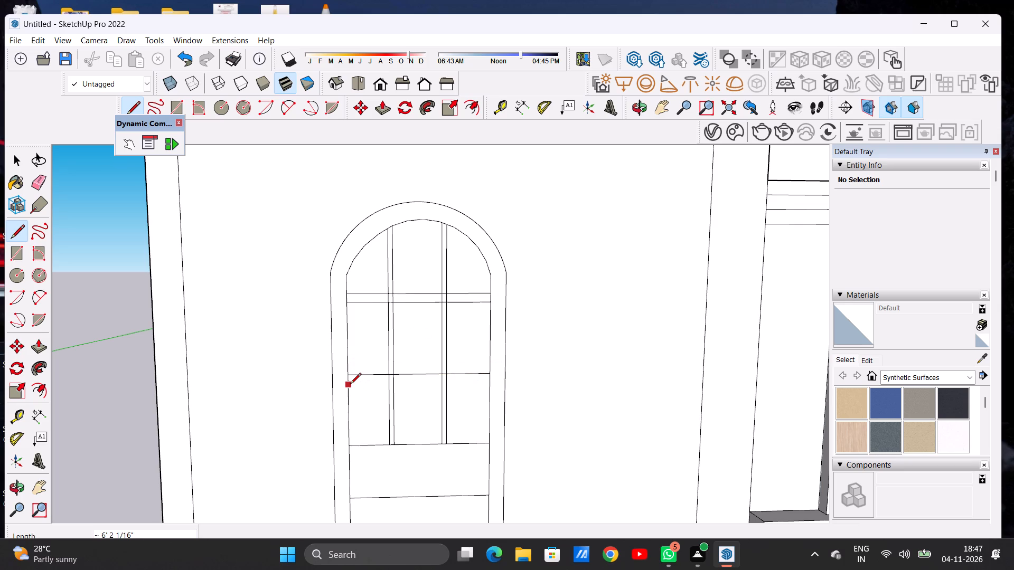
left_click(349, 384)
left_click(491, 383)
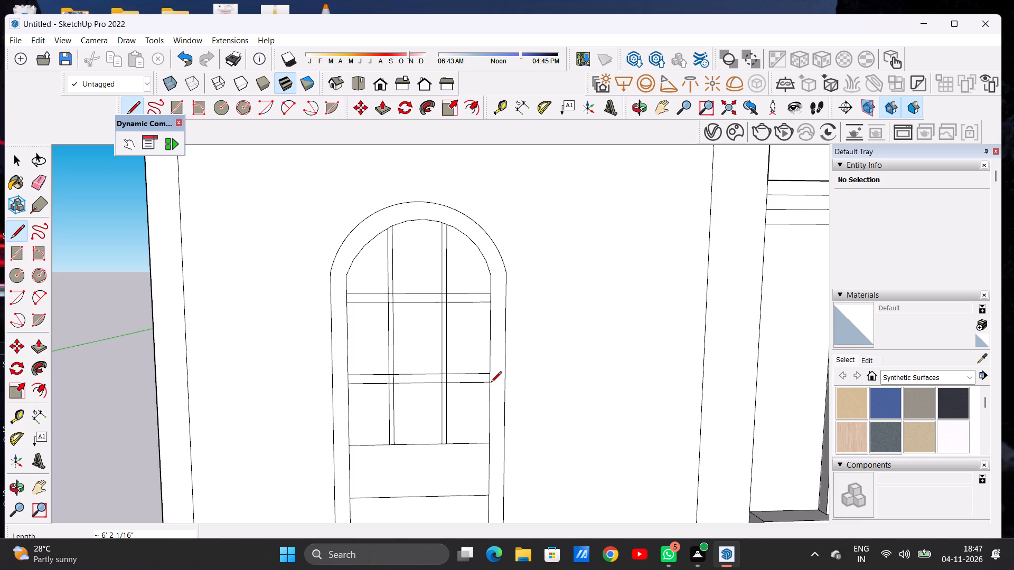
key("space")
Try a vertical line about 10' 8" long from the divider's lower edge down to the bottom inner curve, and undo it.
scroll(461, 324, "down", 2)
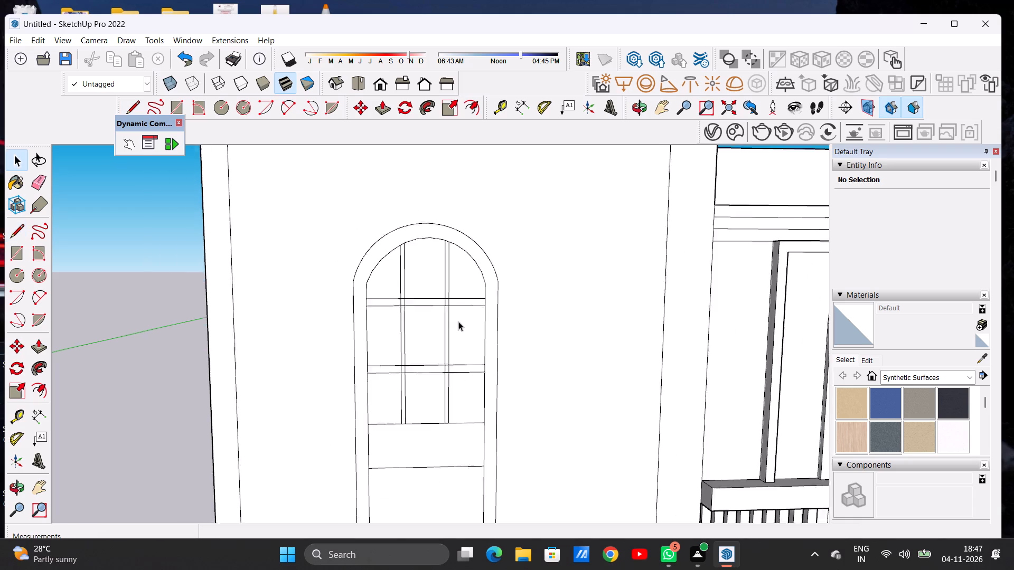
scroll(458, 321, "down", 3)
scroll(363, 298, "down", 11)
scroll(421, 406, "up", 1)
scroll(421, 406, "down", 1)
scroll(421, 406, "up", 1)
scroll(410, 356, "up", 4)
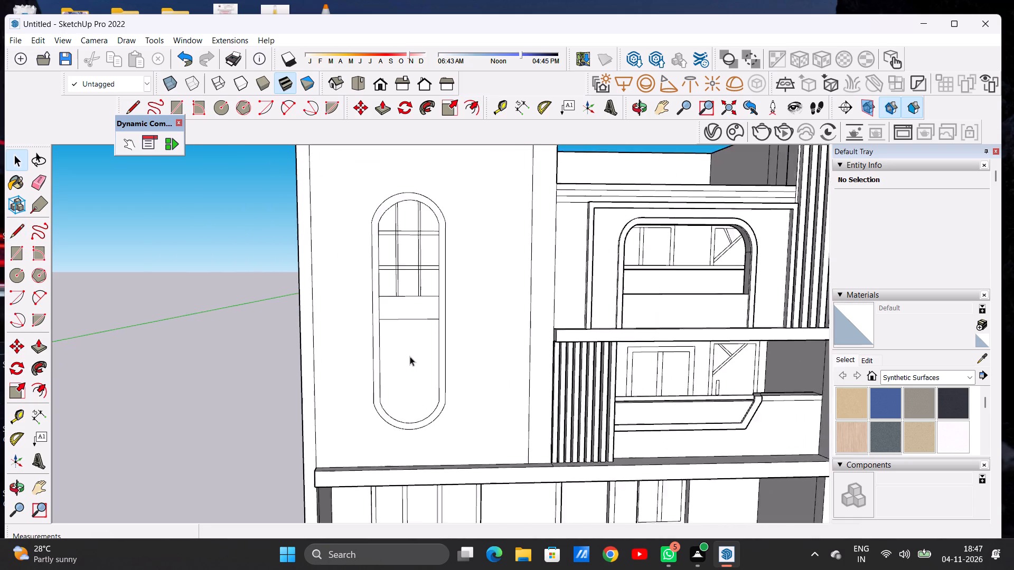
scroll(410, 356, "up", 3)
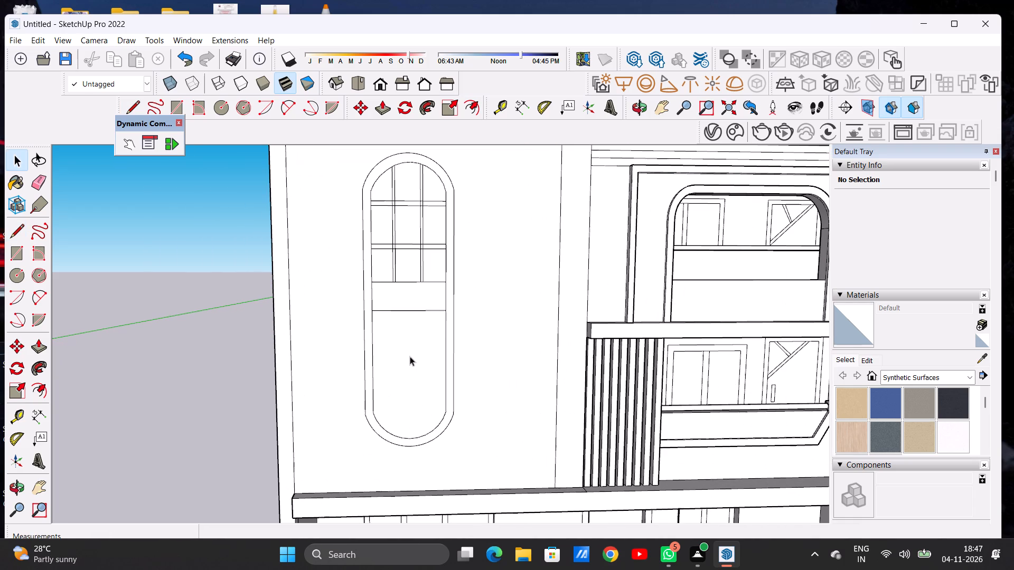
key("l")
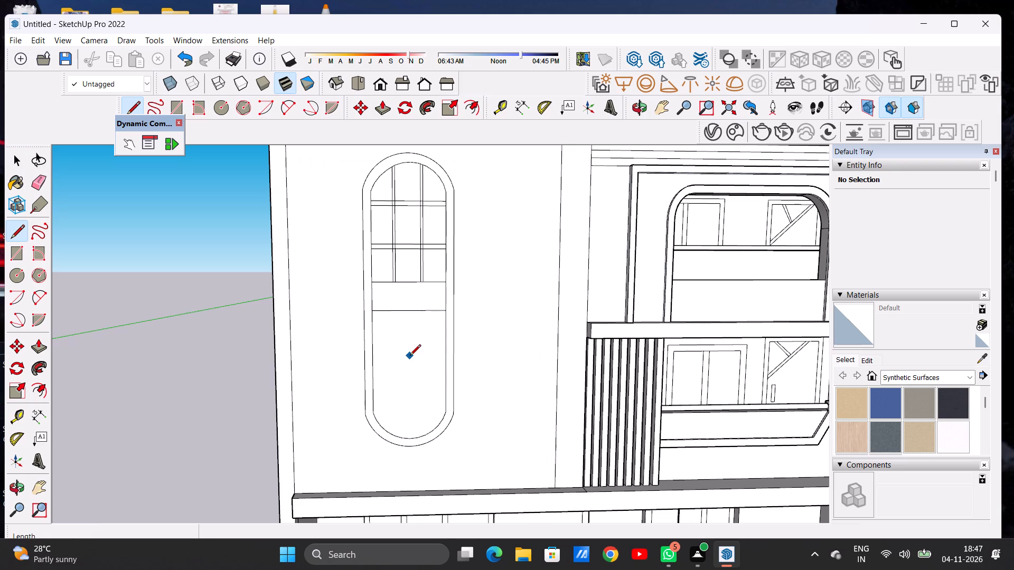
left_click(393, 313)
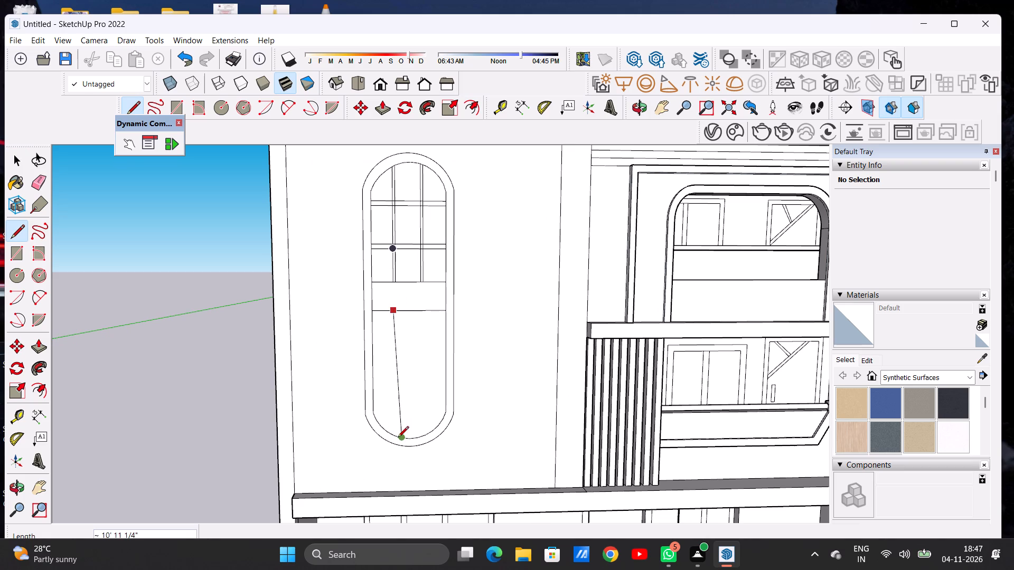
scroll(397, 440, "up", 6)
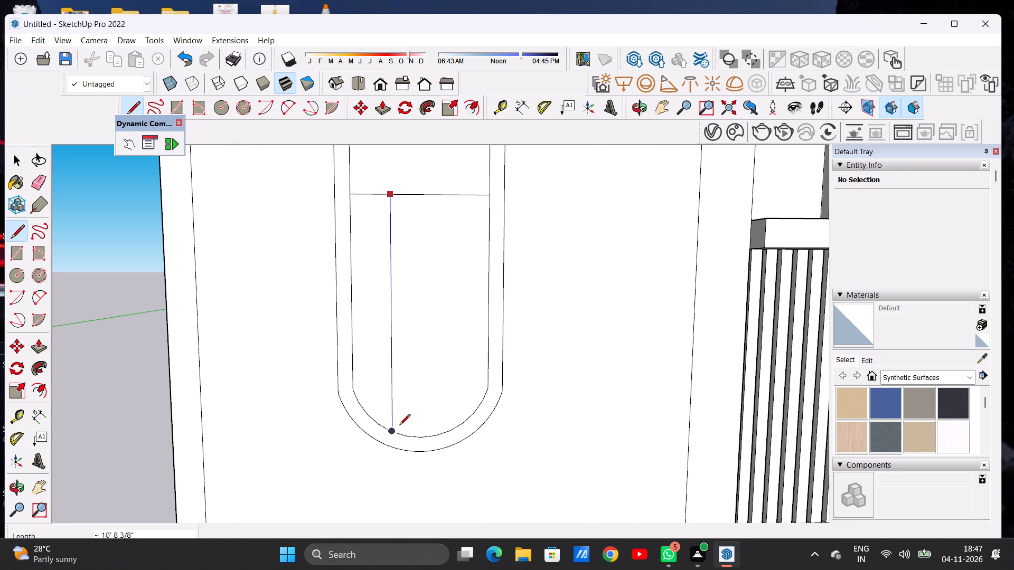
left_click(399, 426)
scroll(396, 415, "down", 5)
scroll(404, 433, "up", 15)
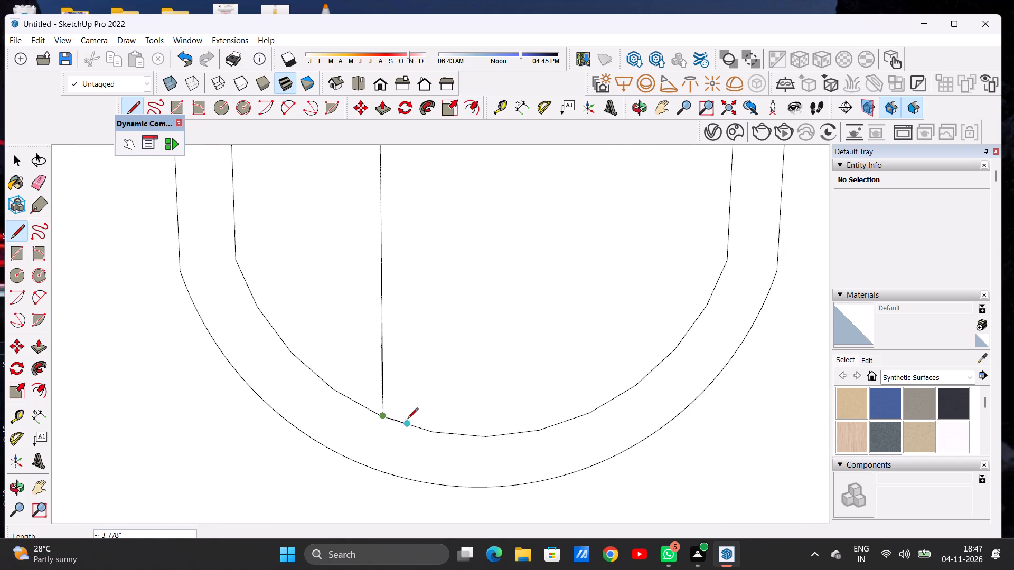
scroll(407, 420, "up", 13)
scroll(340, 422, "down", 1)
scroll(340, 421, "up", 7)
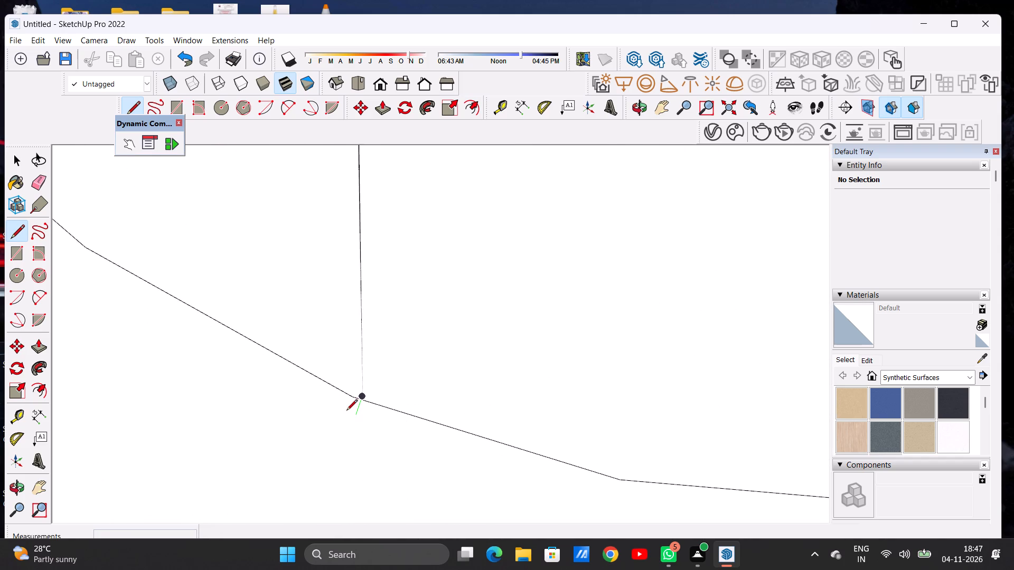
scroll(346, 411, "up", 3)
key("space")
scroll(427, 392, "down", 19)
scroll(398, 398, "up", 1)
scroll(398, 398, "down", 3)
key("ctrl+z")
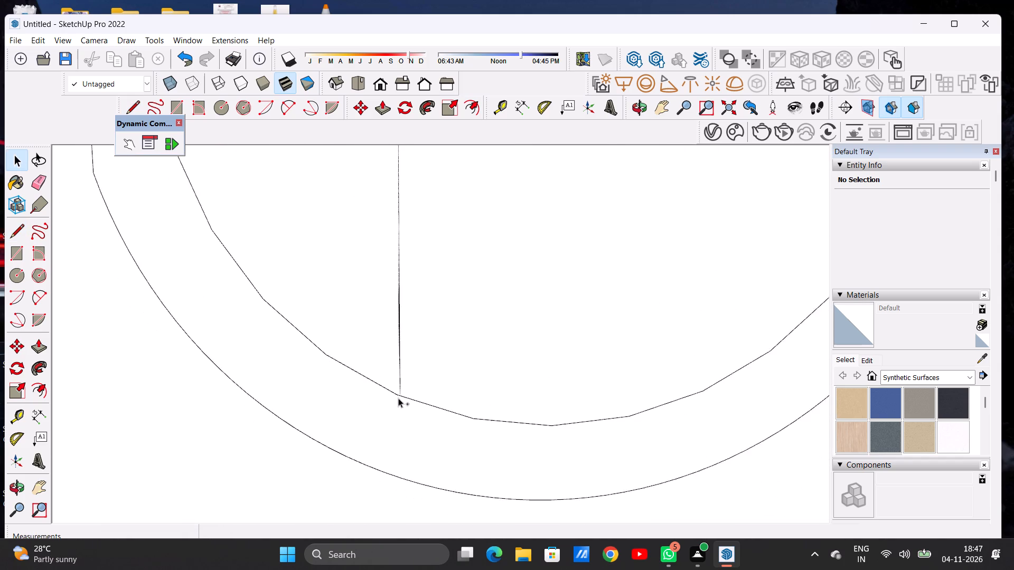
Draw a vertical line about 10' 8" long from a vertex on the bottom inner curve's left side up to the divider's lower edge.
scroll(398, 398, "down", 20, "ctrl")
scroll(398, 398, "down", 3, "ctrl")
scroll(398, 412, "up", 1)
scroll(399, 407, "down", 4)
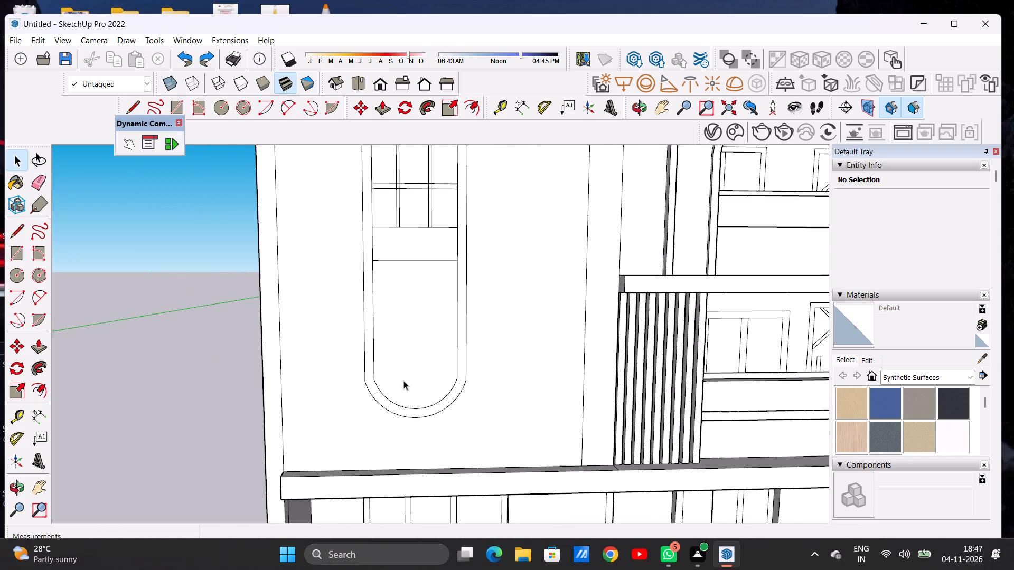
key("l")
scroll(400, 416, "up", 6)
scroll(401, 425, "down", 1)
scroll(401, 425, "up", 1)
left_click(395, 396)
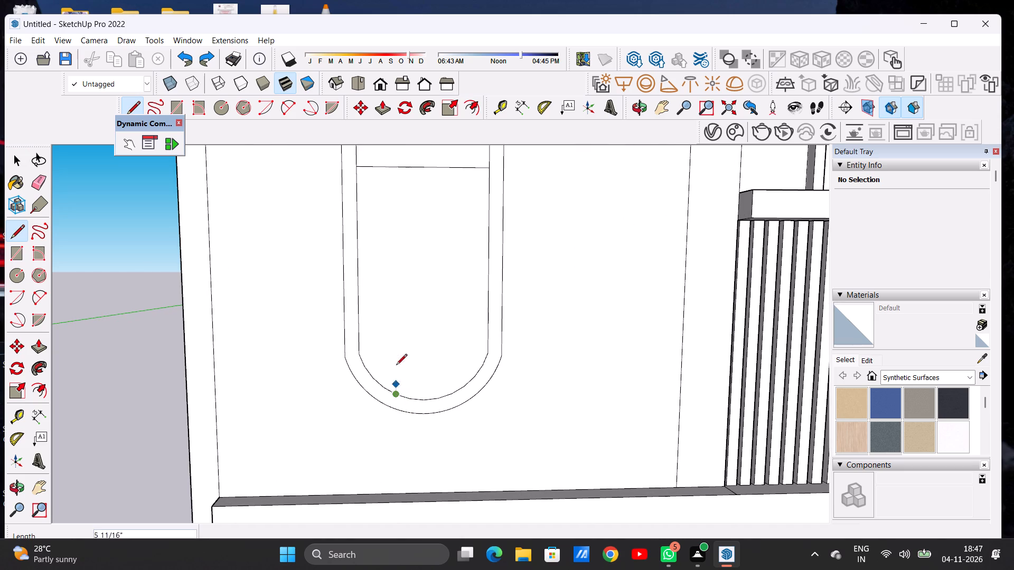
scroll(398, 324, "down", 5)
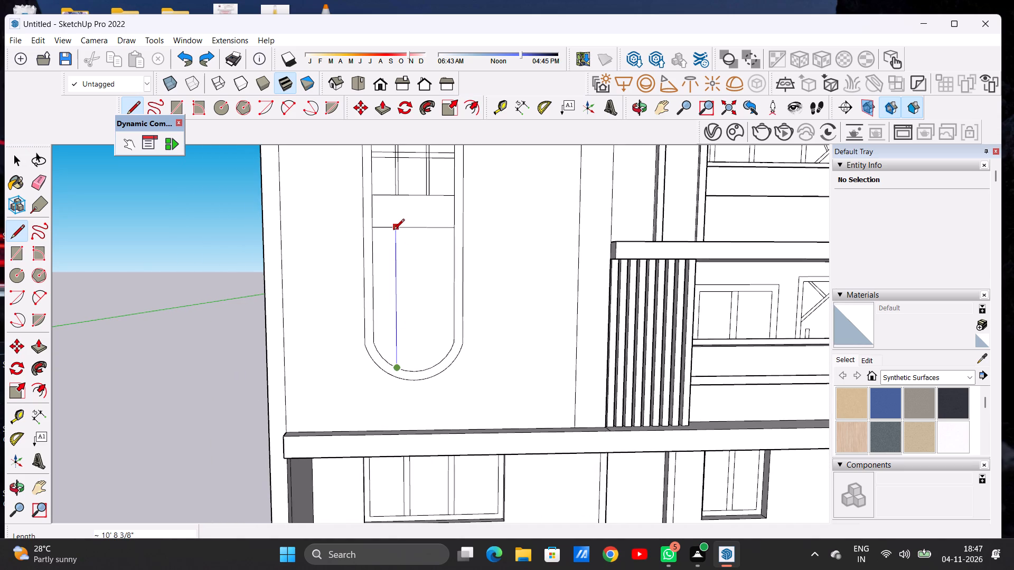
left_click(393, 231)
Draw a second vertical line about 10' 9" long just right of the first, from the divider's lower edge down to the bottom inner curve.
scroll(401, 231, "up", 3)
scroll(401, 231, "down", 1)
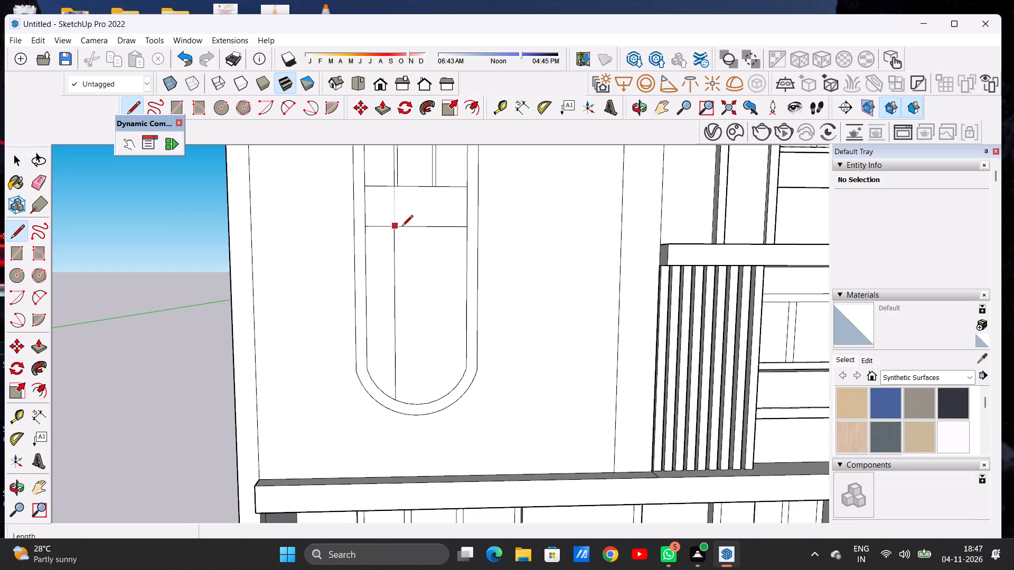
scroll(404, 255, "up", 1)
scroll(404, 255, "down", 1)
scroll(404, 255, "up", 1)
scroll(404, 255, "down", 1)
scroll(404, 255, "up", 3)
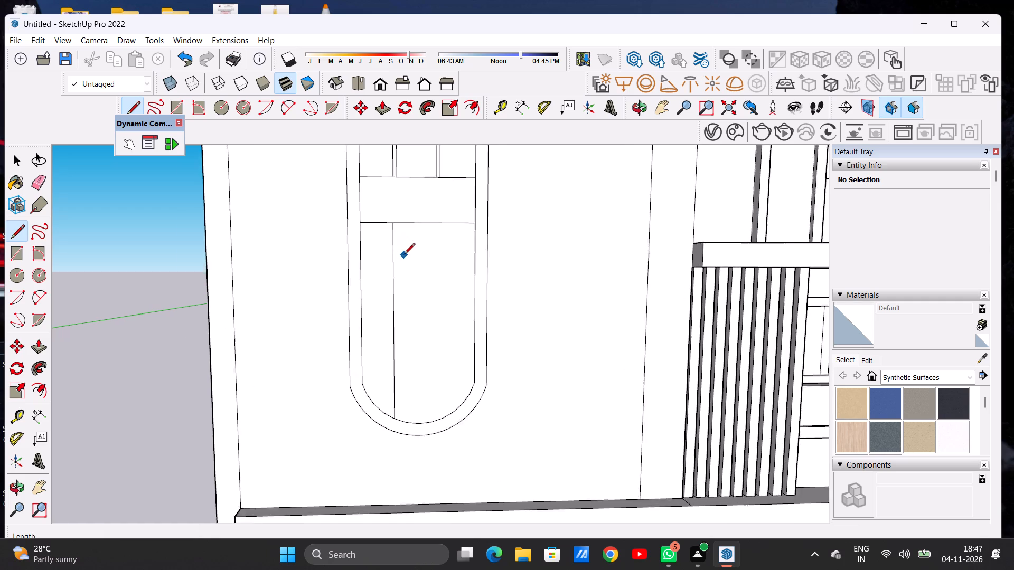
scroll(403, 219, "up", 6)
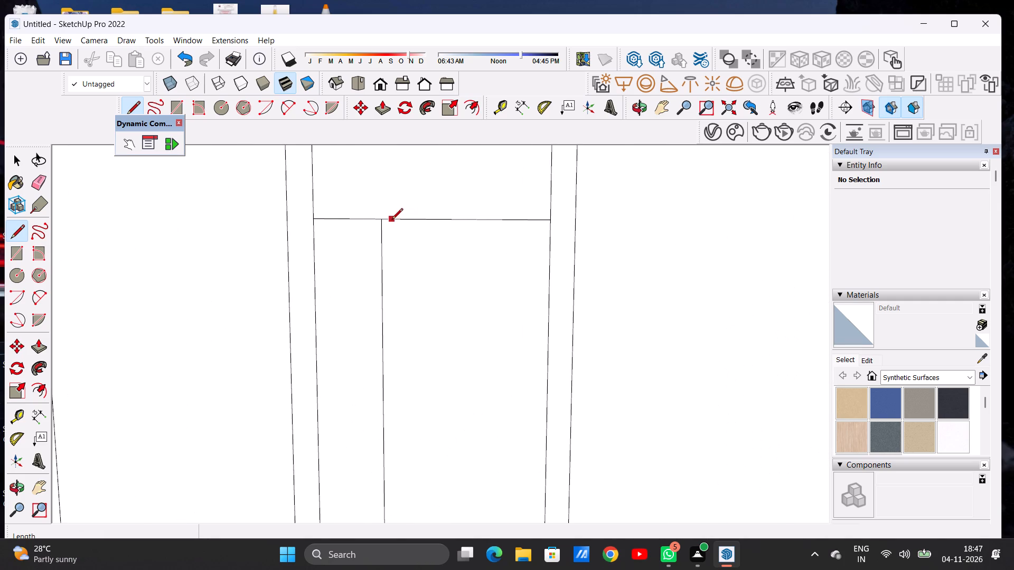
left_click(392, 220)
scroll(399, 231, "down", 14)
scroll(406, 348, "up", 2)
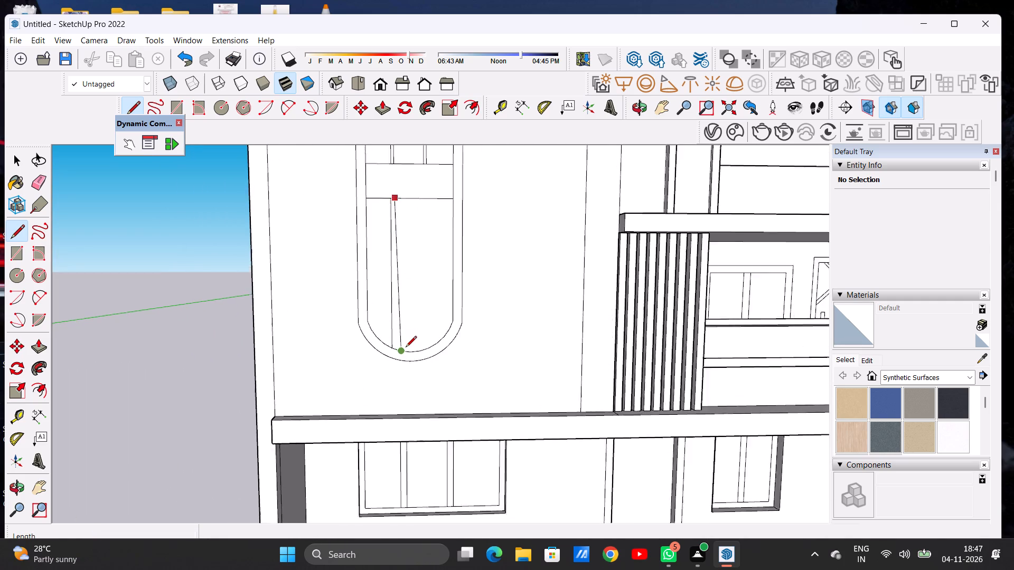
scroll(406, 348, "up", 6)
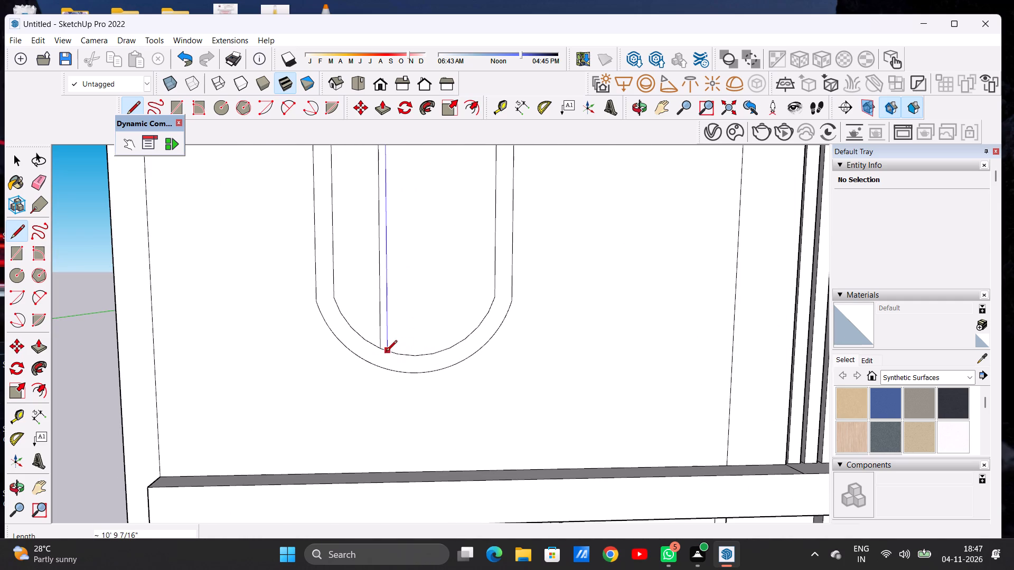
scroll(386, 354, "up", 9)
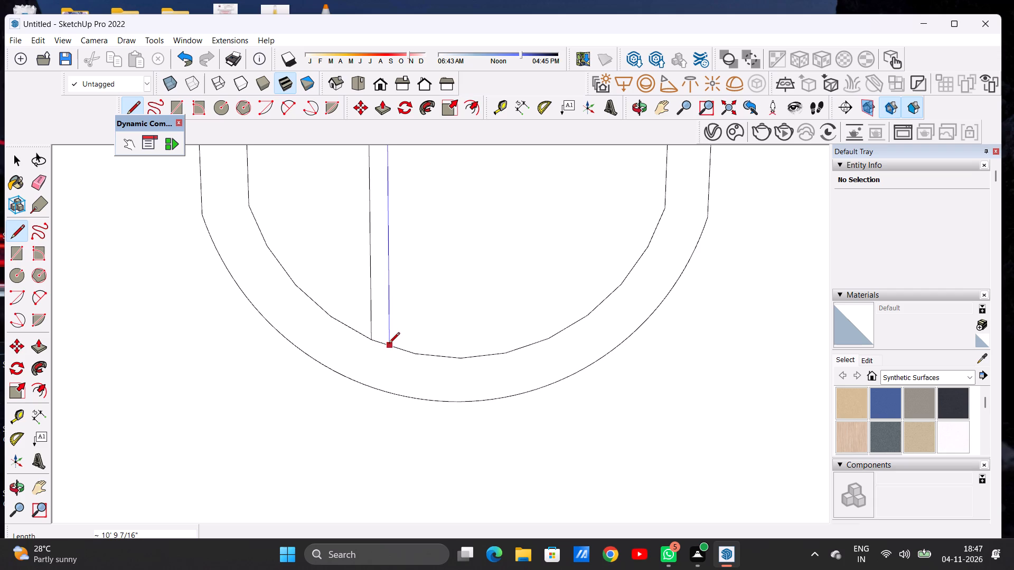
left_click(389, 344)
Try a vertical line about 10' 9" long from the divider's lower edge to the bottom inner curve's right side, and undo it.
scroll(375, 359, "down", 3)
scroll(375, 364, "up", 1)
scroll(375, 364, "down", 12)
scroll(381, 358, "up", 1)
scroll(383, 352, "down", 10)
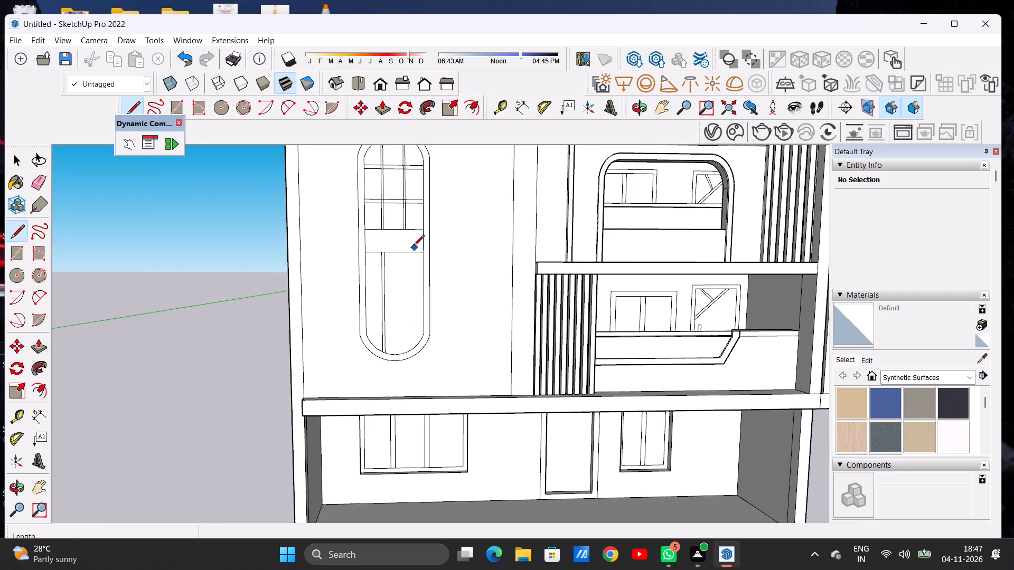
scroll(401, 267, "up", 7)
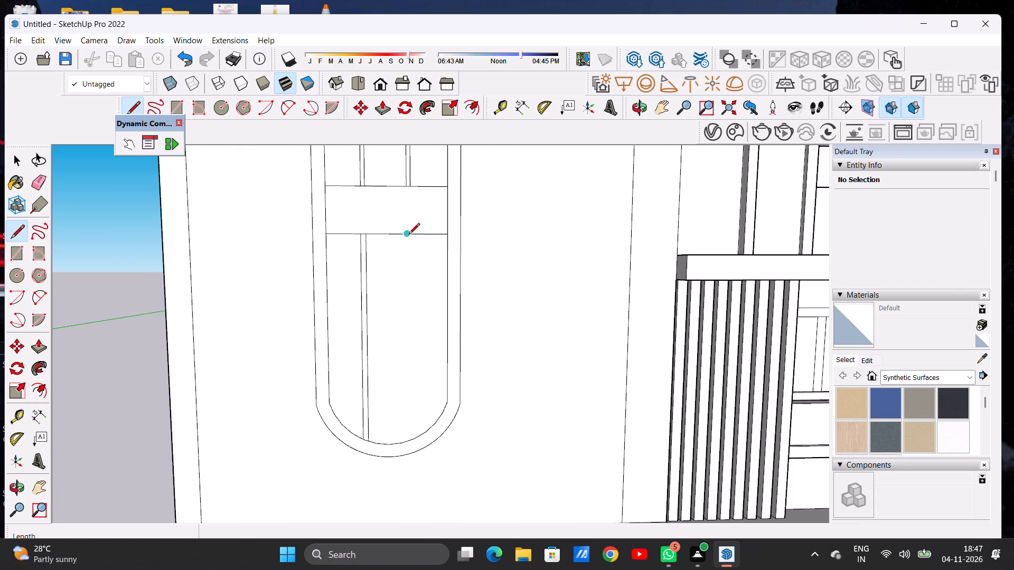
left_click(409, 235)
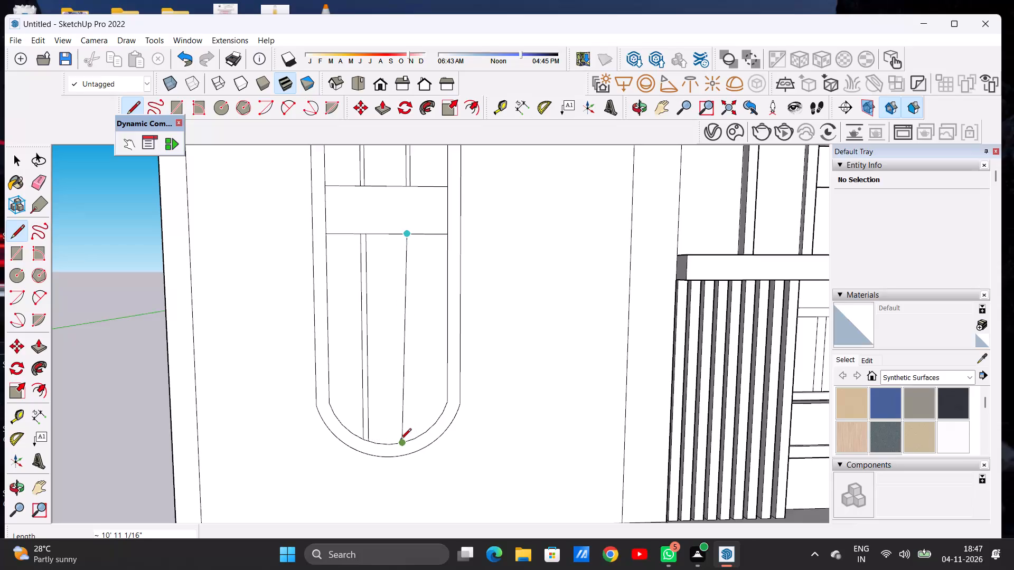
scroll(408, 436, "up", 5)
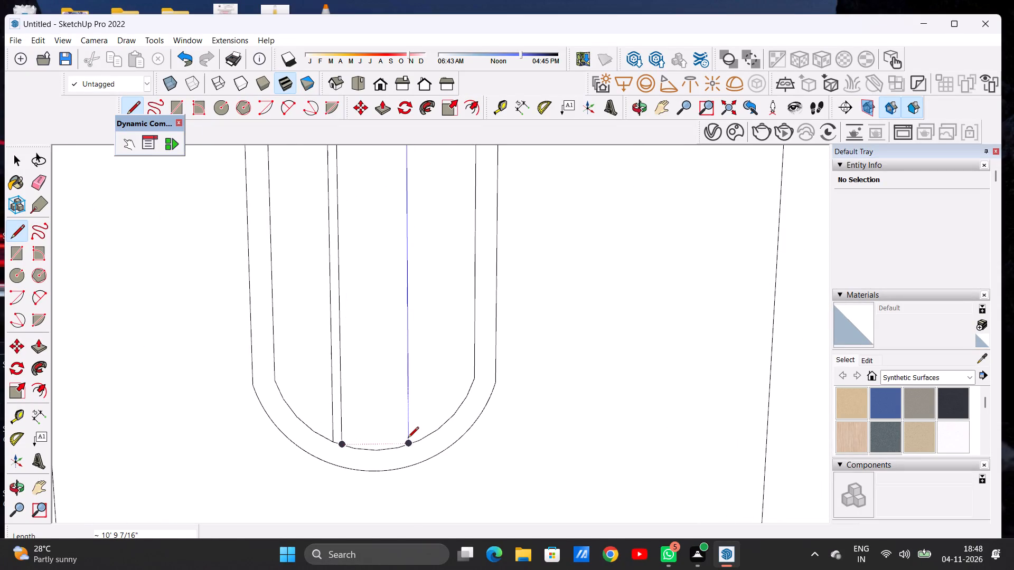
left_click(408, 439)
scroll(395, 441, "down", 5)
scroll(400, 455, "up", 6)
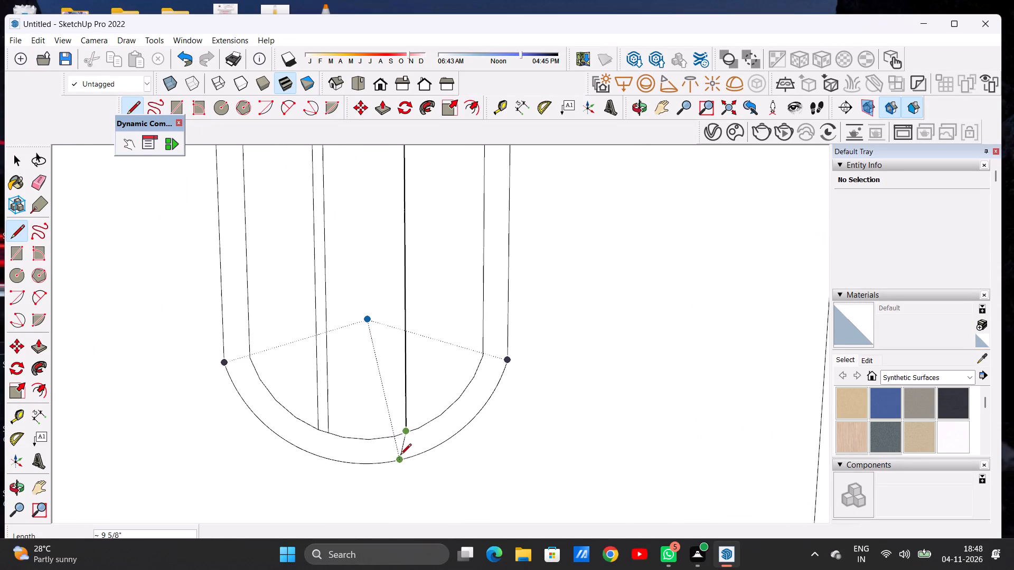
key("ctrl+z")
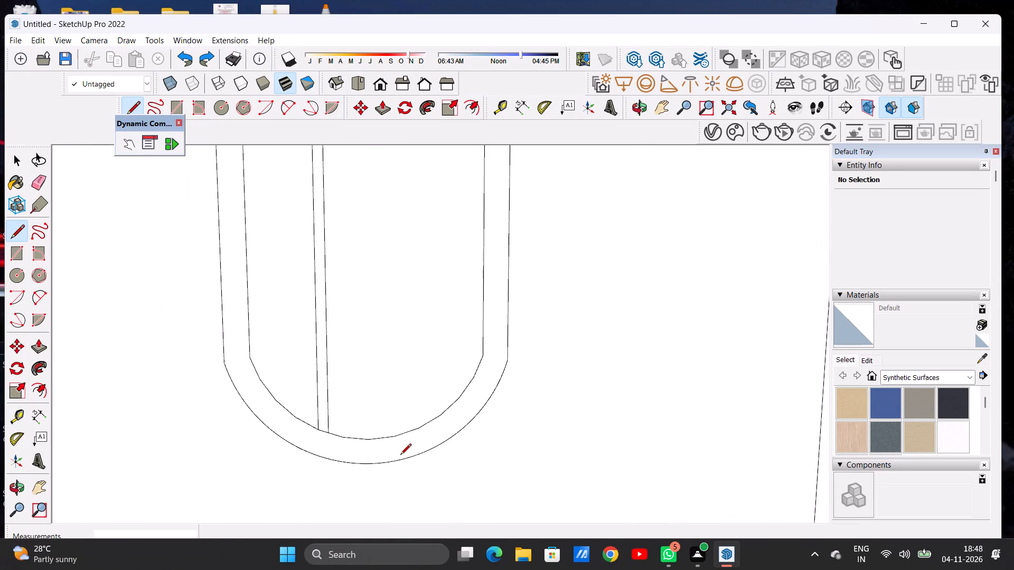
Draw two closely spaced vertical lines, about 10' 10" and 10' 8" long, from the bottom inner curve's right side up to the divider's lower edge.
key("l")
left_click(406, 430)
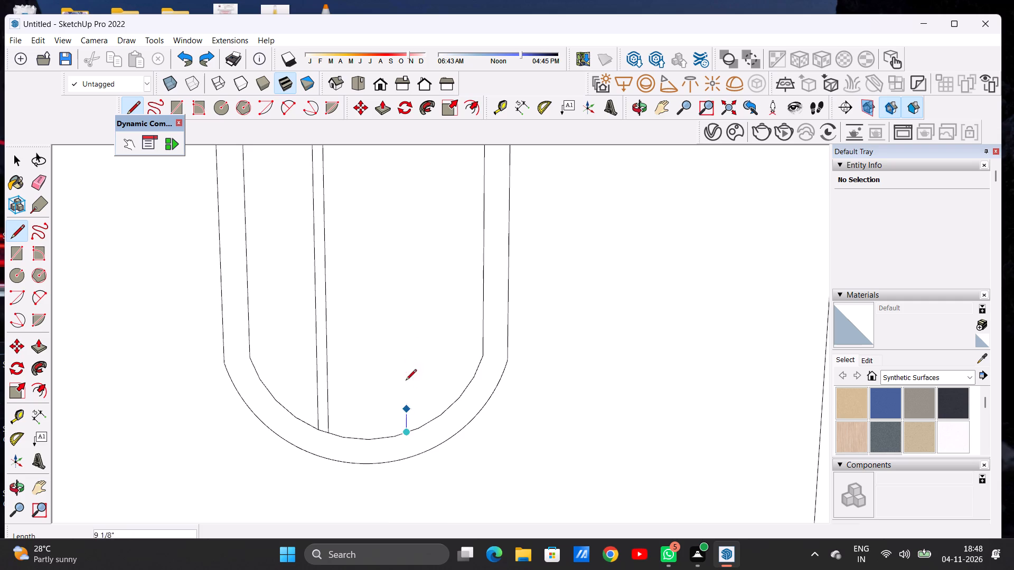
scroll(401, 330, "down", 16)
scroll(402, 253, "up", 4)
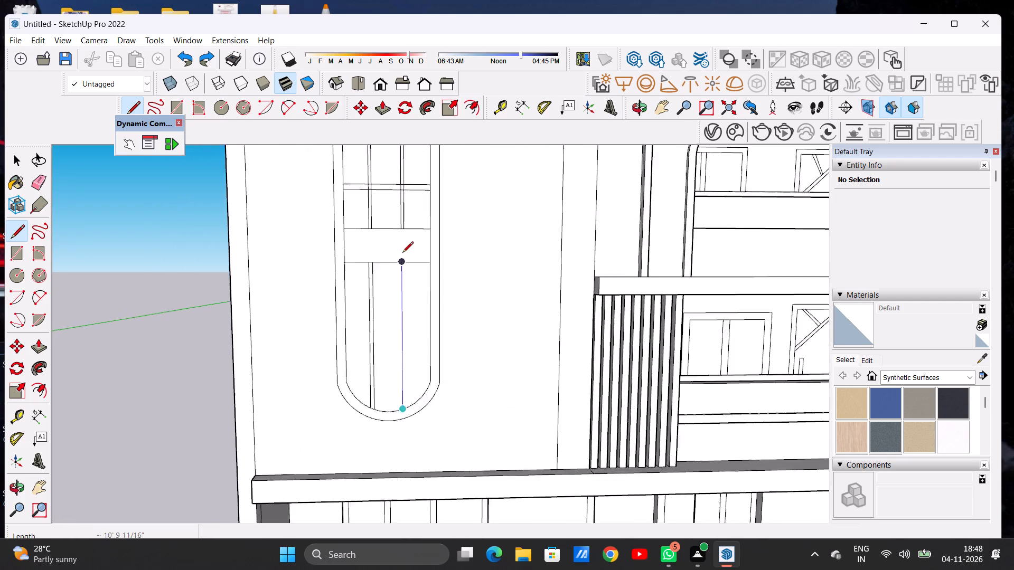
scroll(402, 253, "up", 1)
left_click(404, 267)
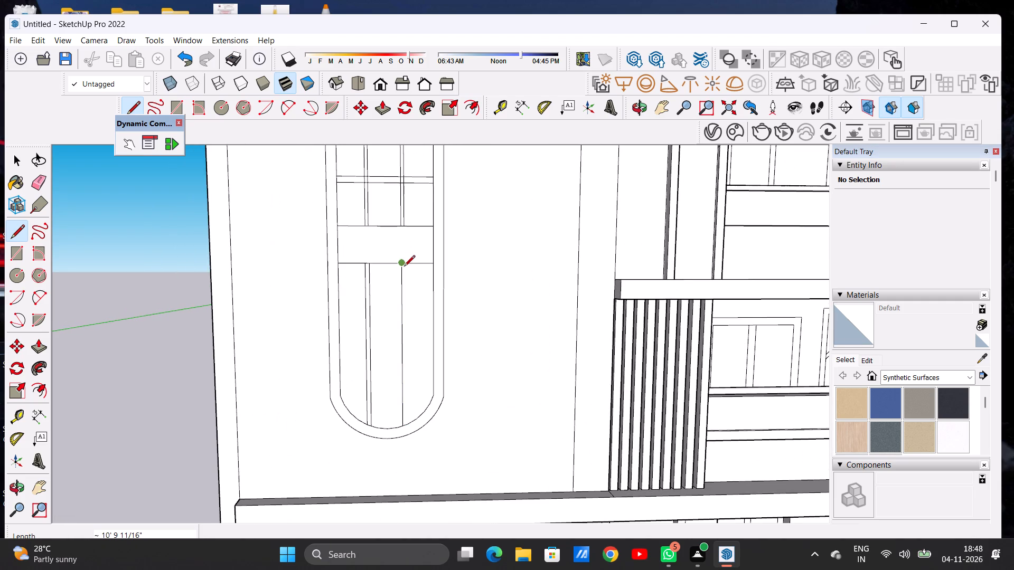
scroll(412, 426, "up", 3)
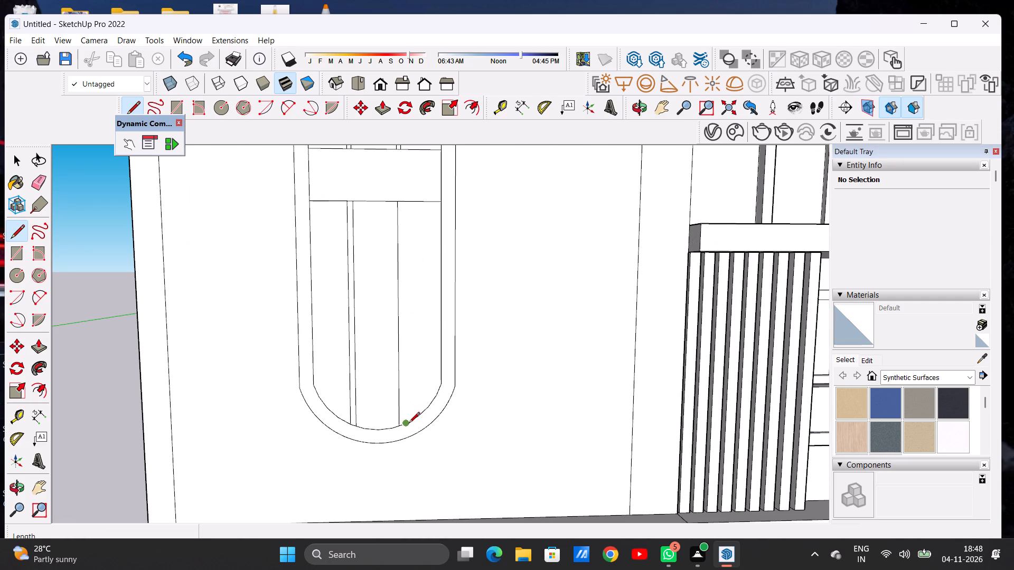
left_click(409, 424)
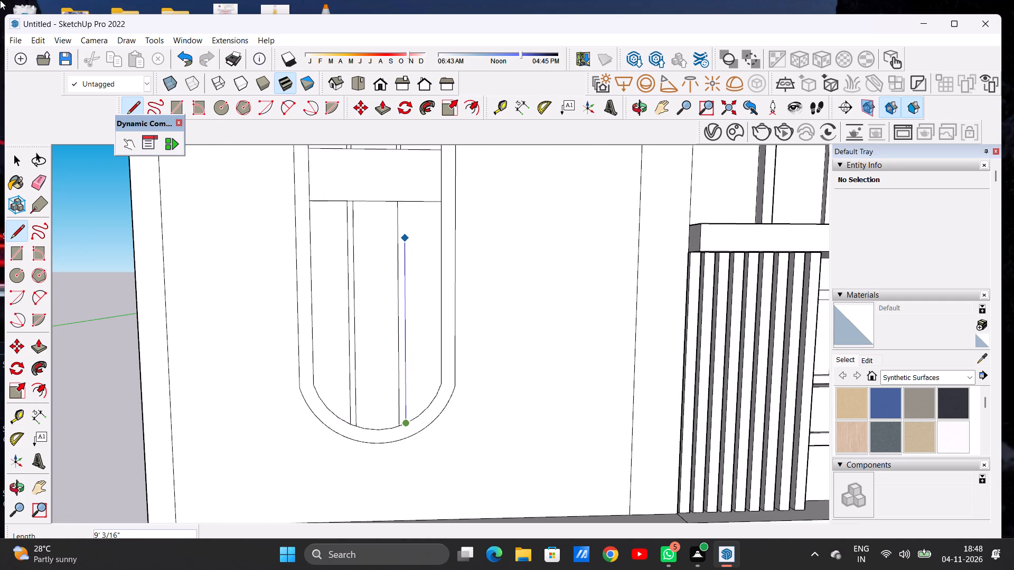
left_click(406, 204)
key("space")
Draw two closely spaced horizontal lines about 6' 2" long across the inner panel, just above where the bottom curve begins.
scroll(351, 301, "down", 2)
scroll(351, 305, "up", 1)
scroll(351, 306, "down", 7)
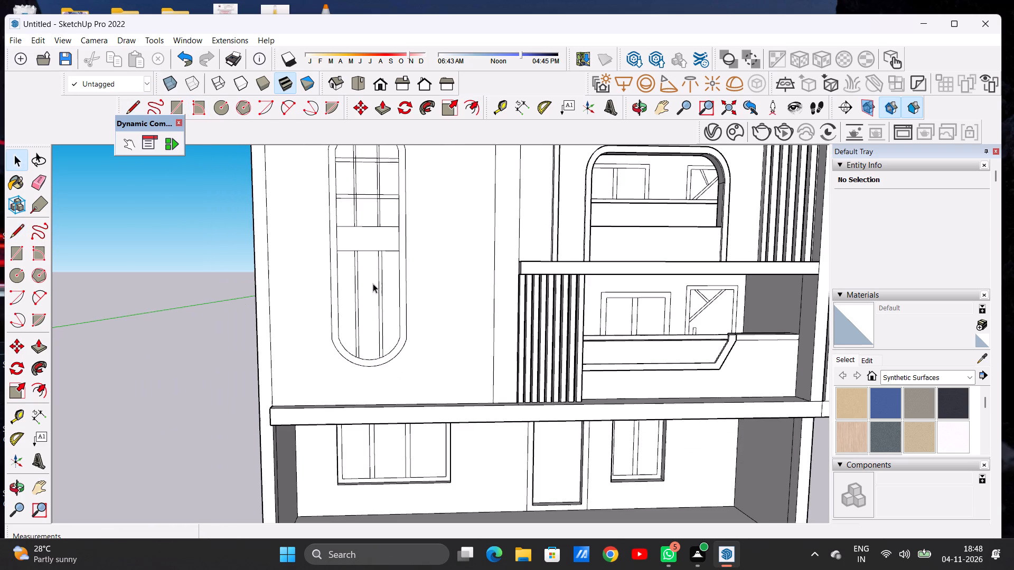
scroll(373, 283, "down", 1)
key("l")
scroll(346, 241, "up", 6)
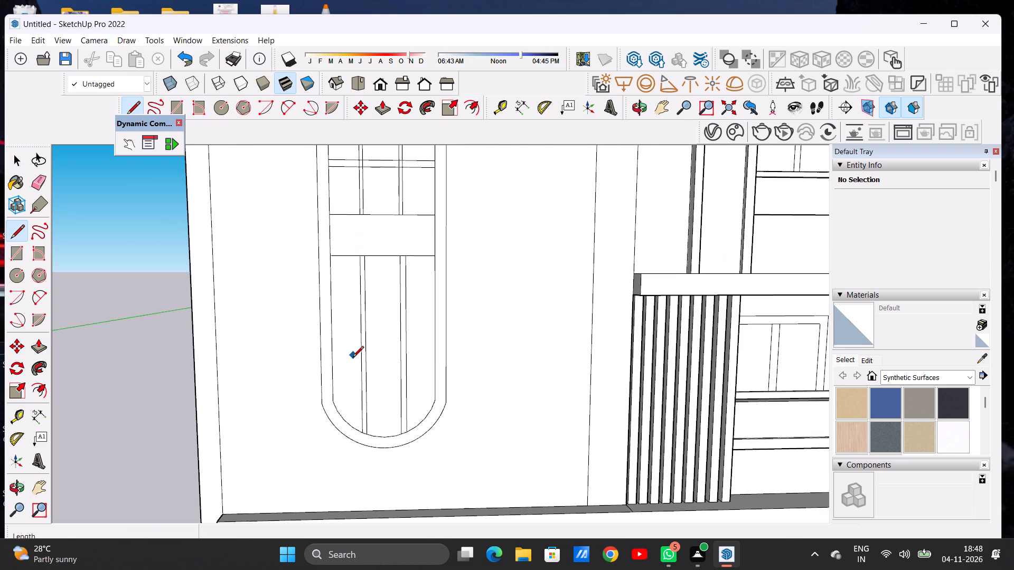
scroll(341, 396, "up", 6)
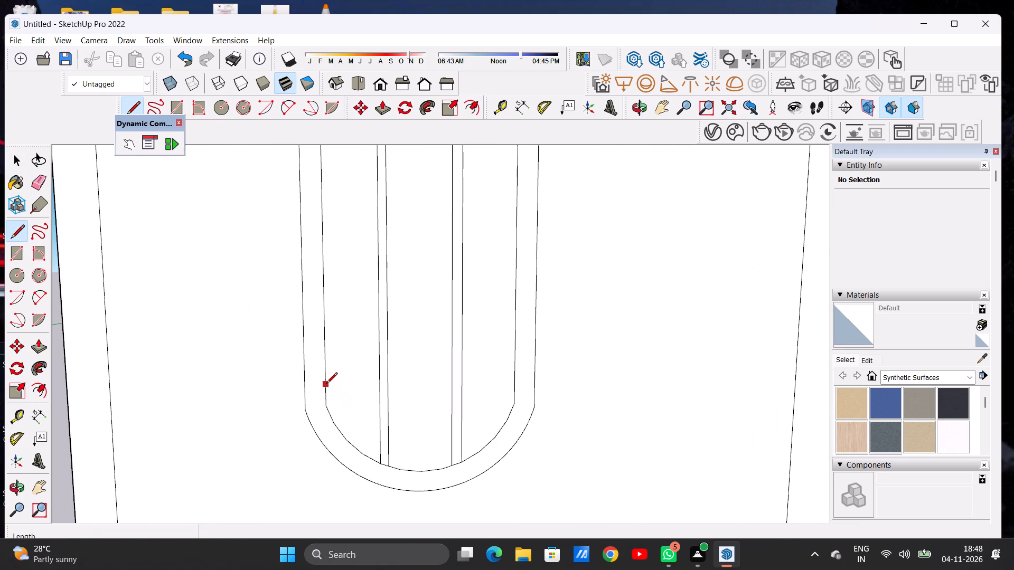
left_click(326, 384)
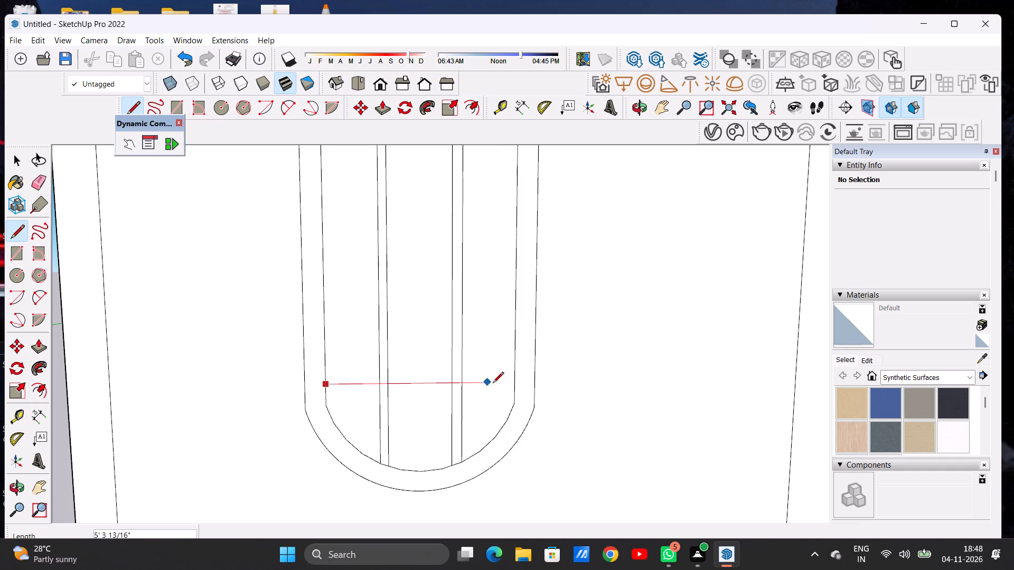
left_click(514, 382)
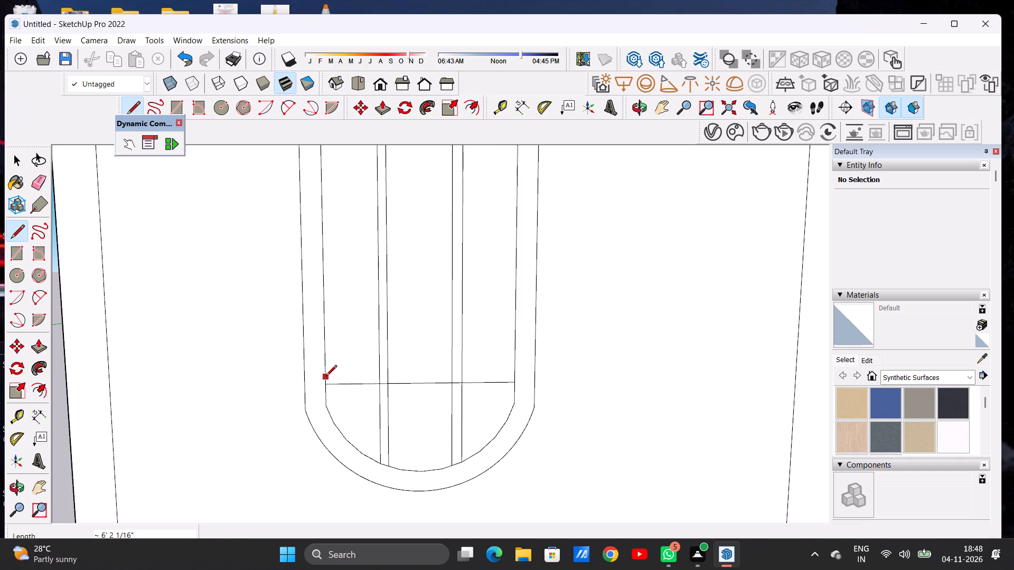
left_click(323, 375)
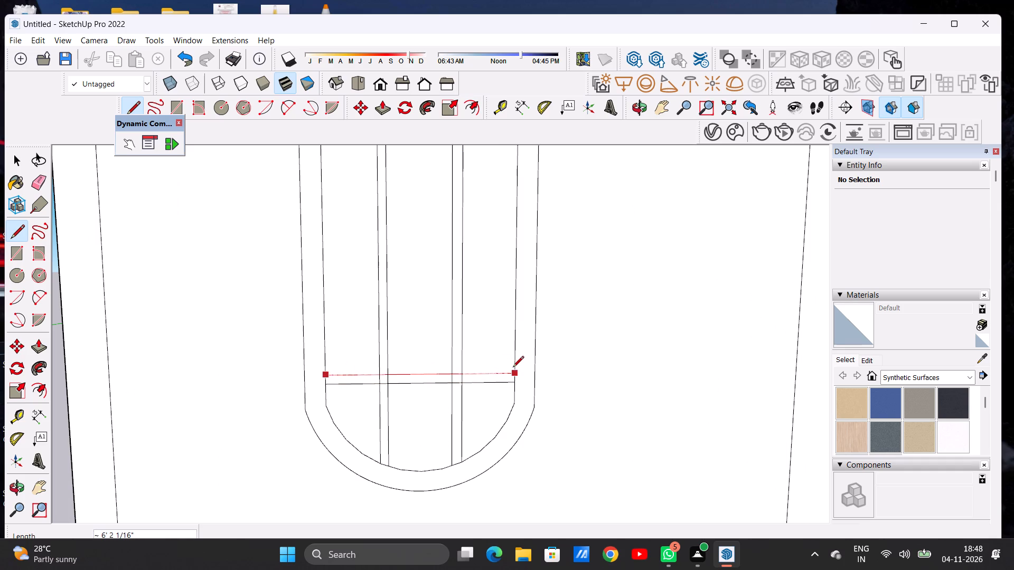
left_click(513, 368)
Draw a second pair of closely spaced horizontal lines across the inner panel, midway between the divider and the lower pair.
scroll(277, 424, "down", 7)
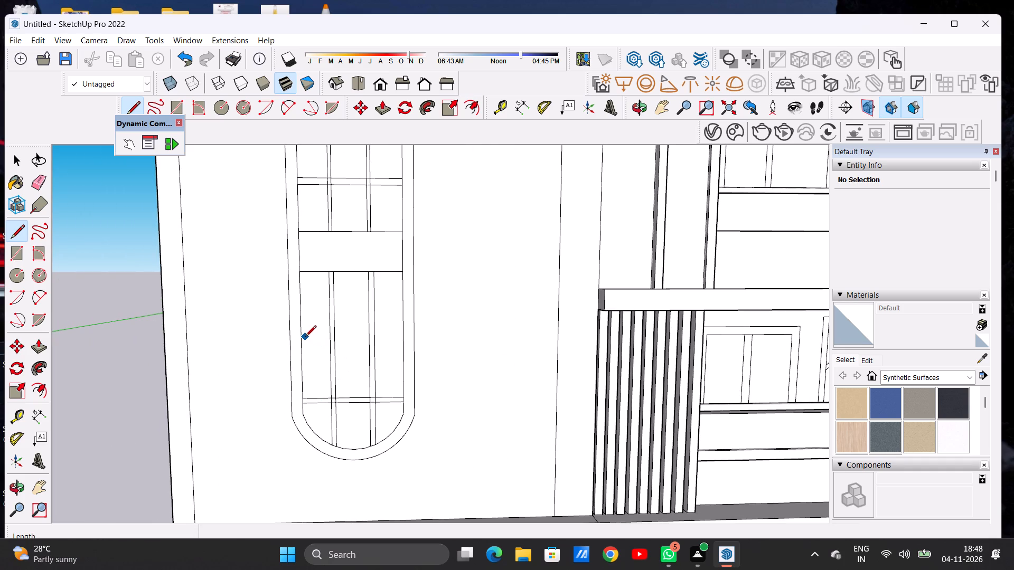
left_click(304, 335)
left_click(403, 335)
scroll(403, 334, "up", 3)
scroll(403, 334, "down", 1)
scroll(403, 334, "up", 1)
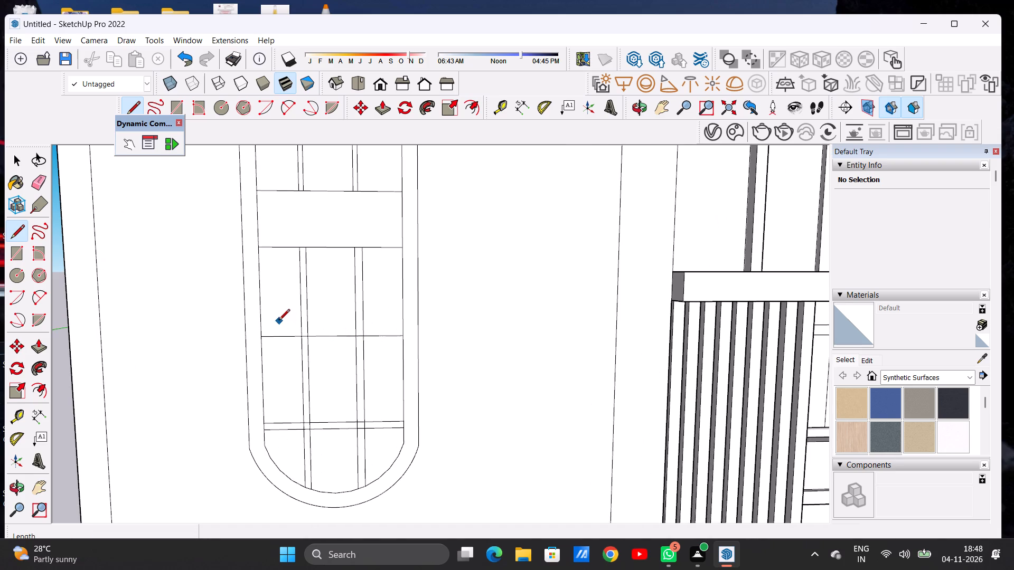
left_click(263, 329)
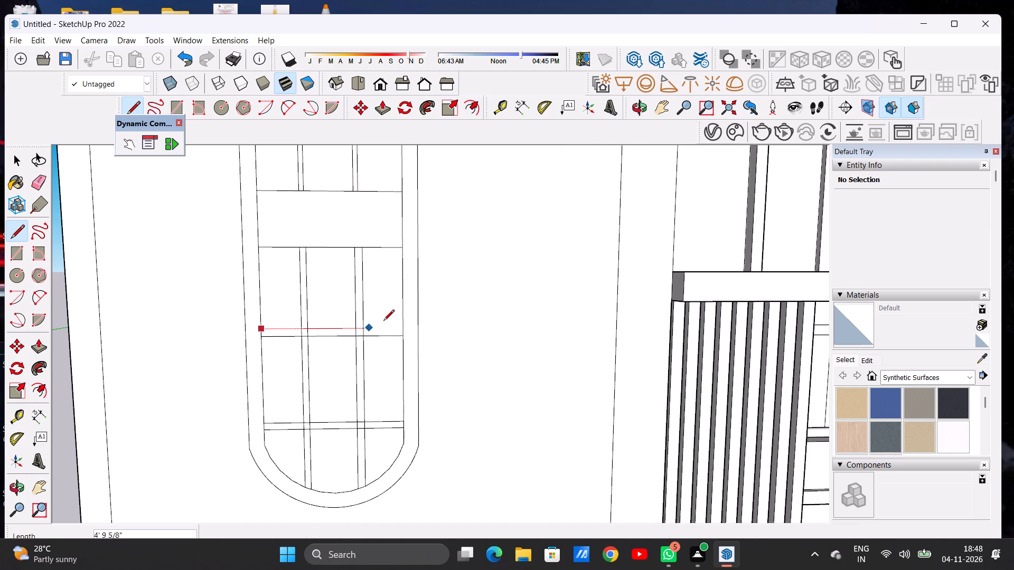
left_click(399, 327)
key("space")
Examine the divided rounded panel within the whole front elevation of the house.
scroll(411, 337, "down", 2)
scroll(411, 342, "up", 1)
scroll(411, 343, "down", 4)
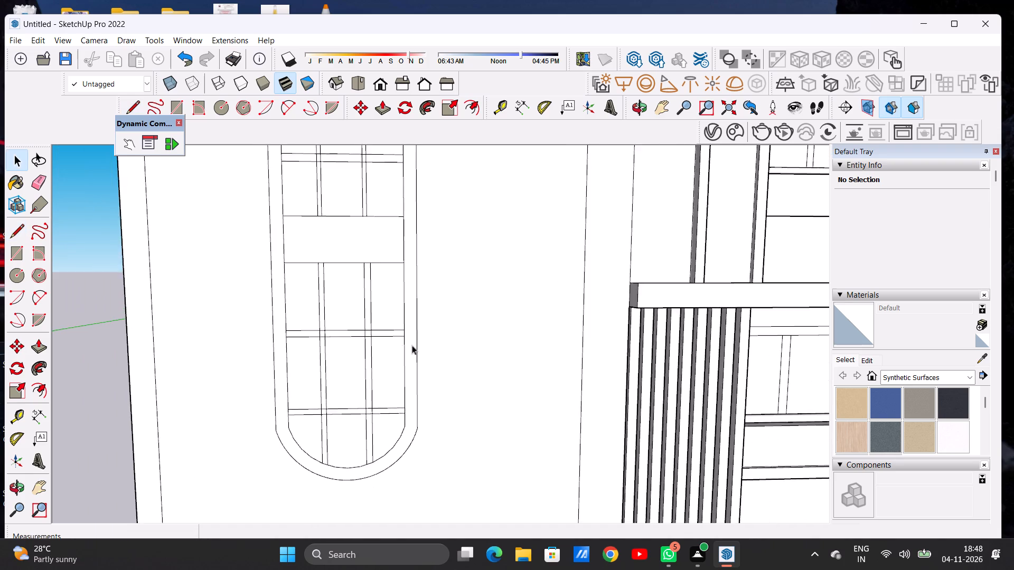
scroll(412, 345, "down", 12)
scroll(375, 329, "up", 5)
scroll(375, 328, "down", 1)
scroll(375, 328, "up", 1)
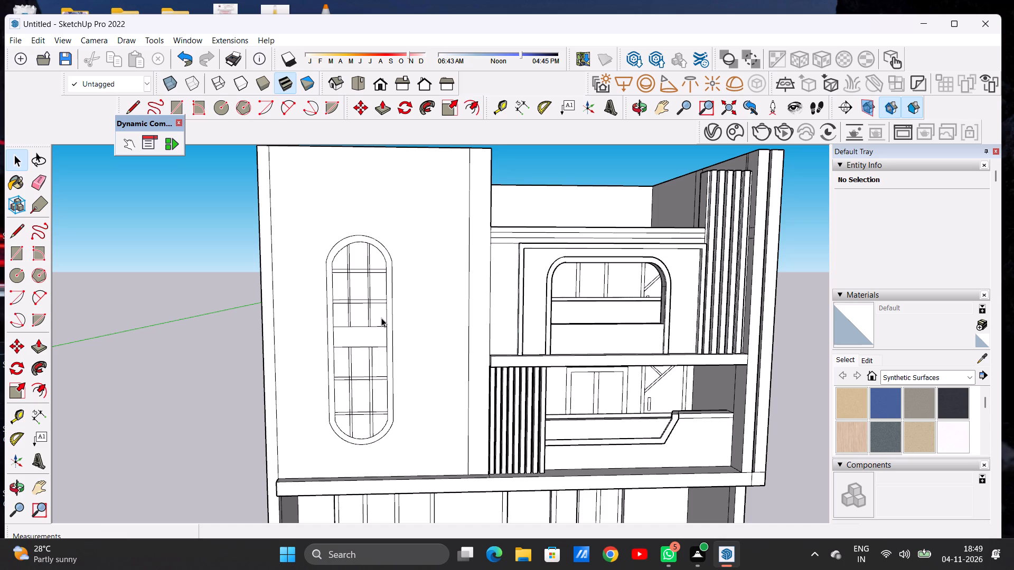
scroll(463, 332, "down", 11)
scroll(417, 333, "up", 1)
scroll(417, 333, "down", 3)
scroll(484, 344, "up", 2)
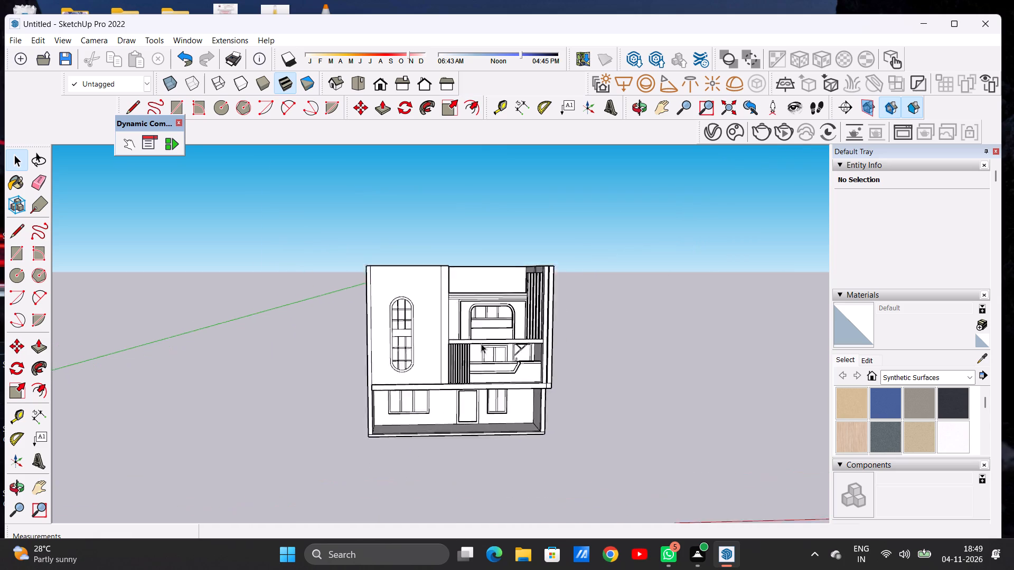
scroll(481, 344, "up", 10)
scroll(452, 300, "down", 5)
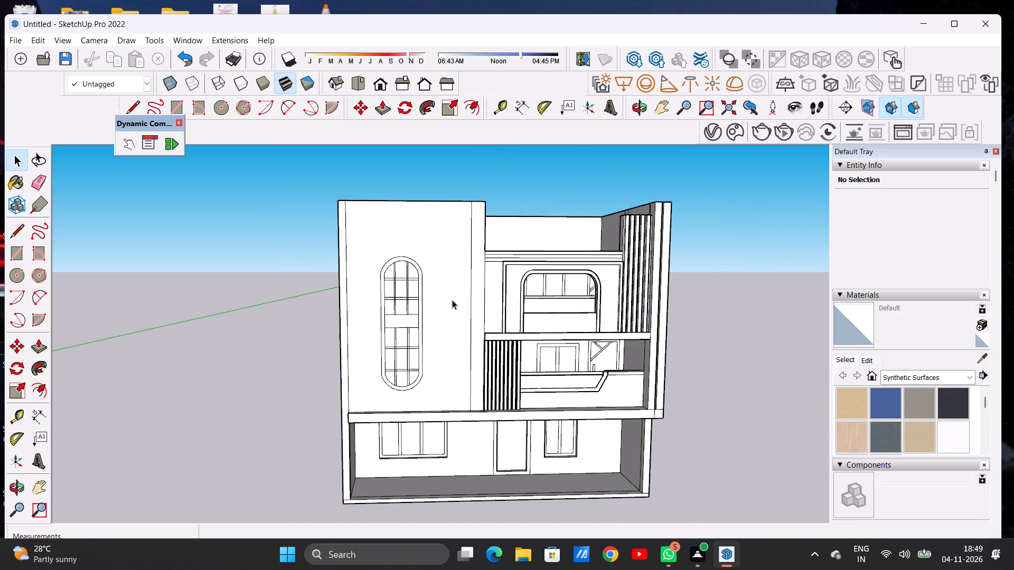
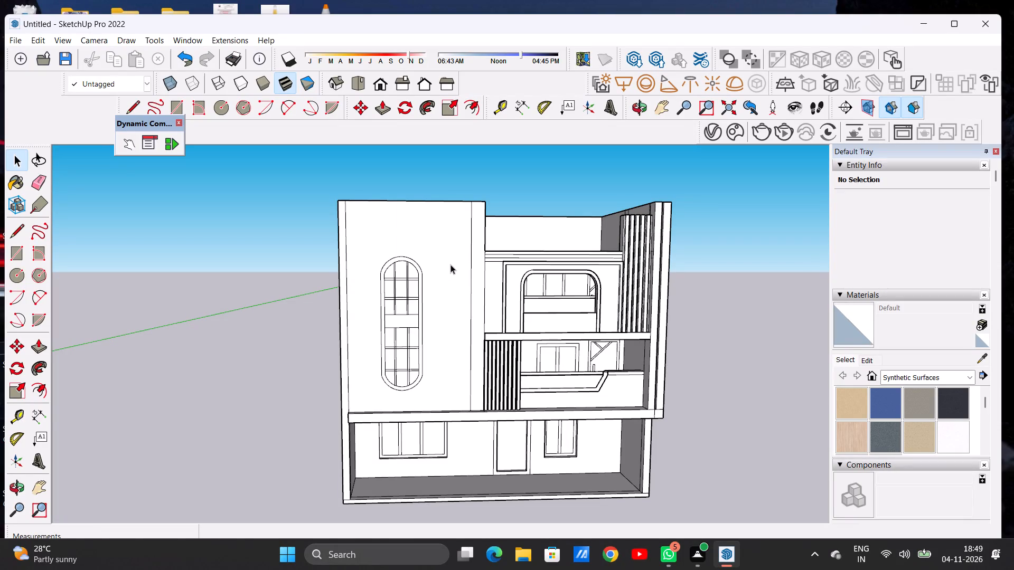
Push/pull the rounded frame band of the tall panel outward from the wall by about 5 7/8".
scroll(443, 269, "down", 6)
scroll(442, 270, "up", 1)
scroll(442, 270, "down", 1)
scroll(442, 270, "up", 5)
key("o")
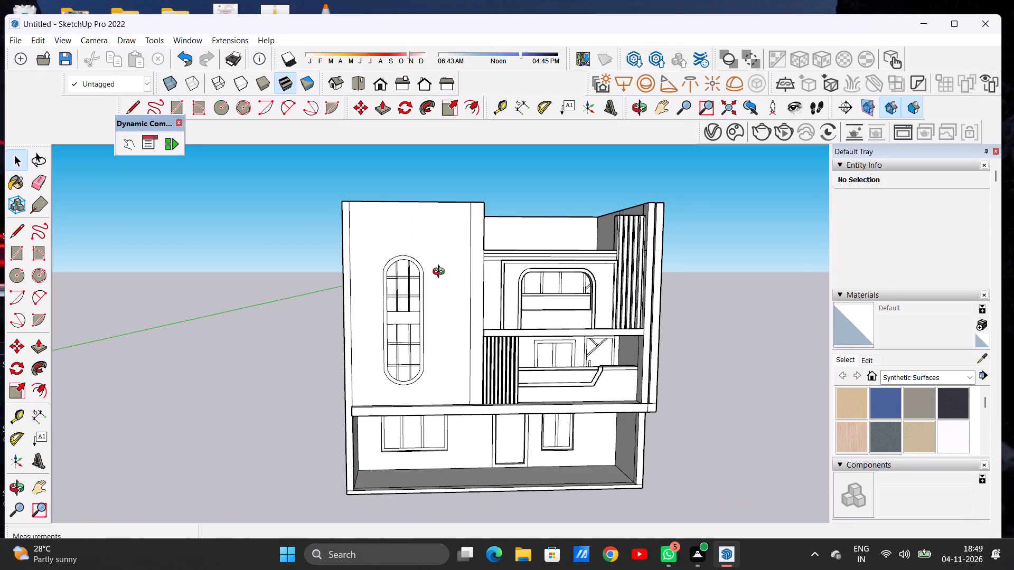
scroll(518, 316, "down", 8)
left_click_drag(504, 321, 392, 365)
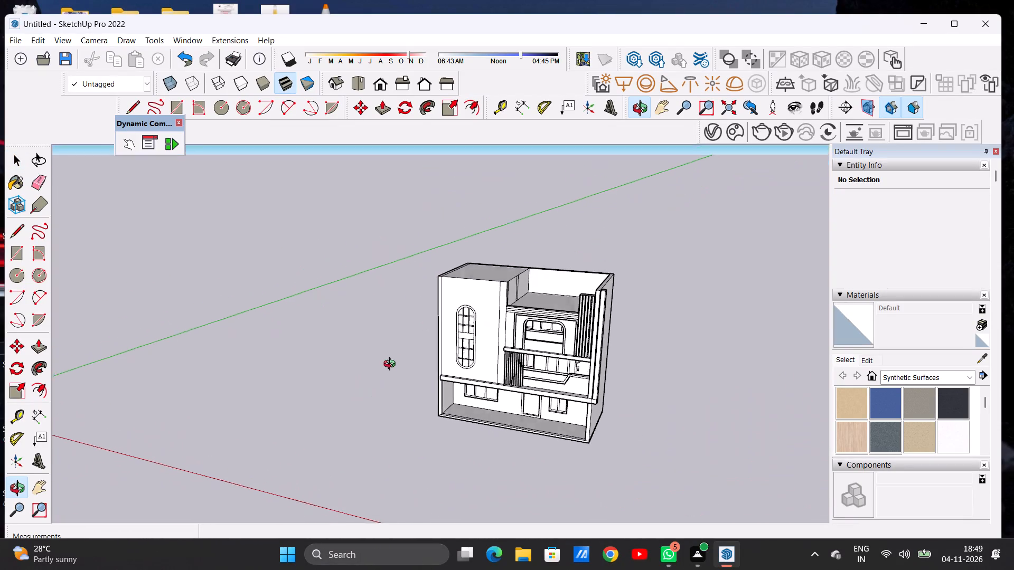
left_click_drag(392, 365, 394, 359)
scroll(496, 346, "up", 4)
scroll(496, 346, "down", 1)
scroll(474, 302, "up", 3)
scroll(474, 301, "down", 1)
scroll(474, 301, "up", 6)
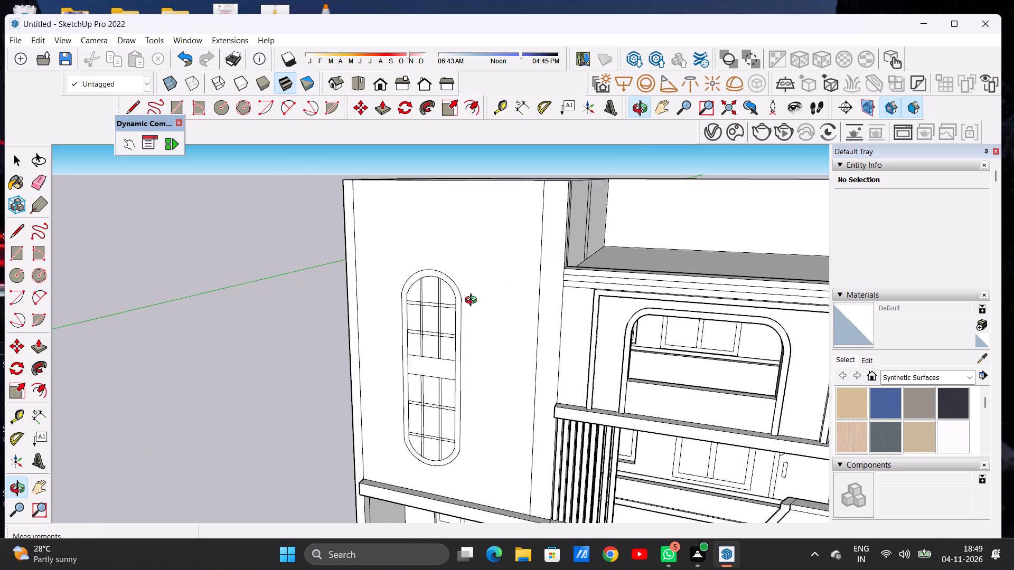
scroll(473, 301, "up", 5)
left_click_drag(456, 309, 378, 401)
scroll(448, 326, "up", 1)
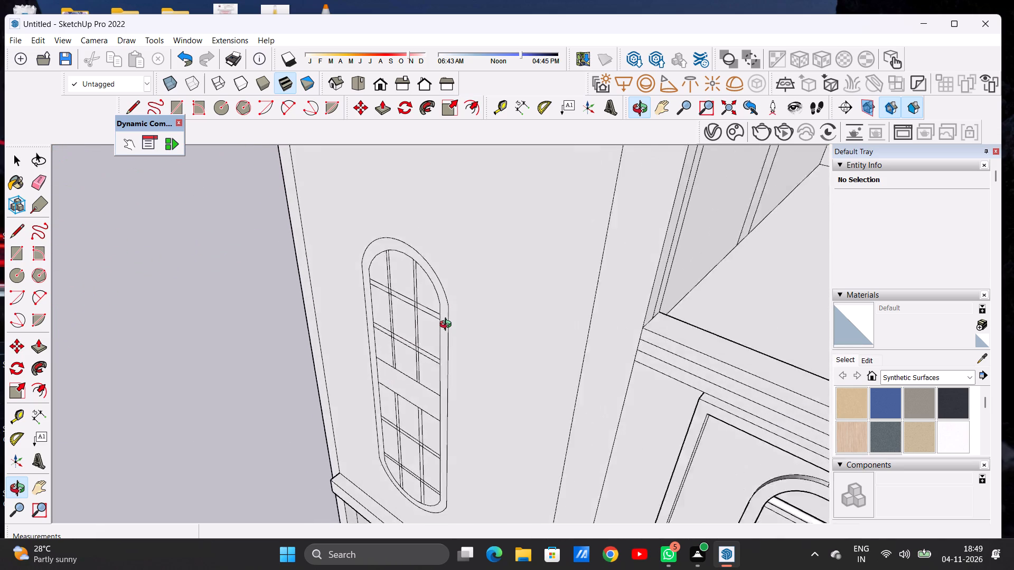
scroll(448, 326, "up", 4)
key("p")
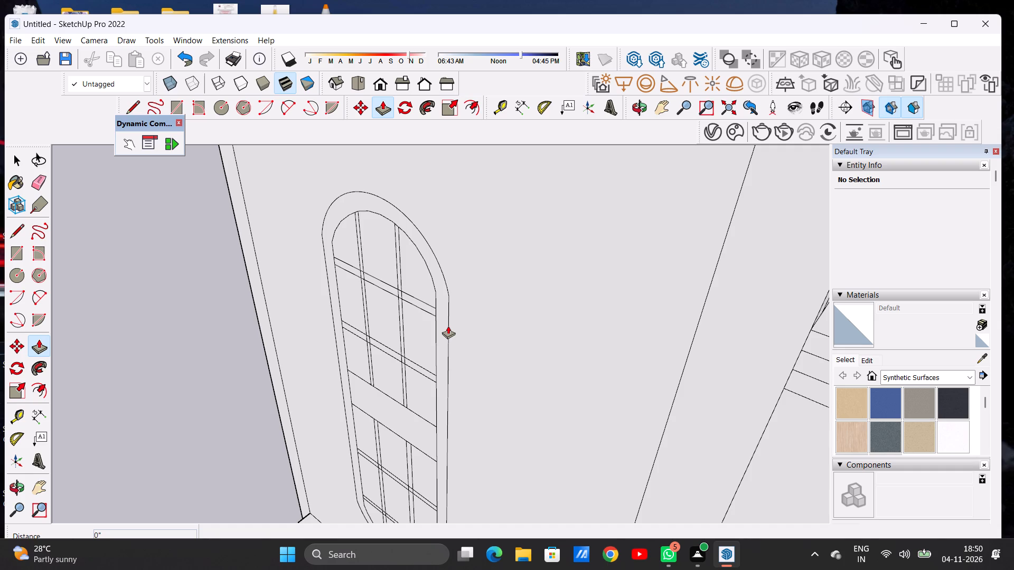
left_click(442, 290)
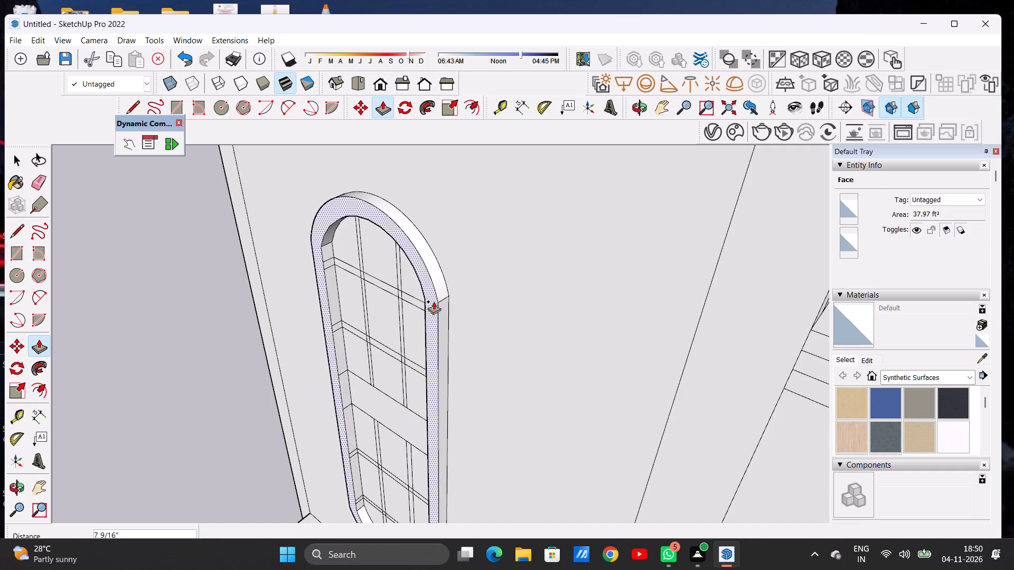
left_click(436, 299)
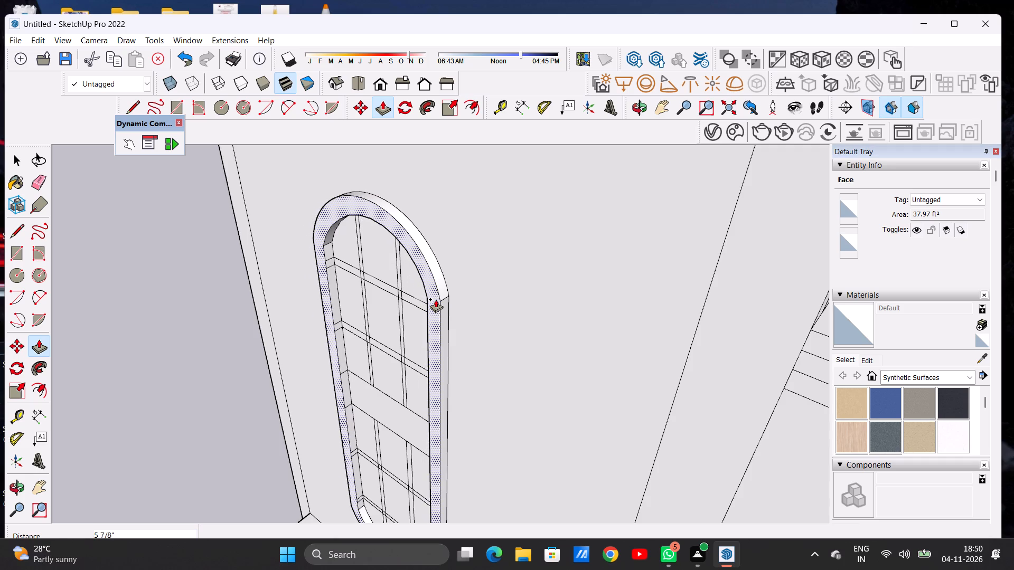
key("space")
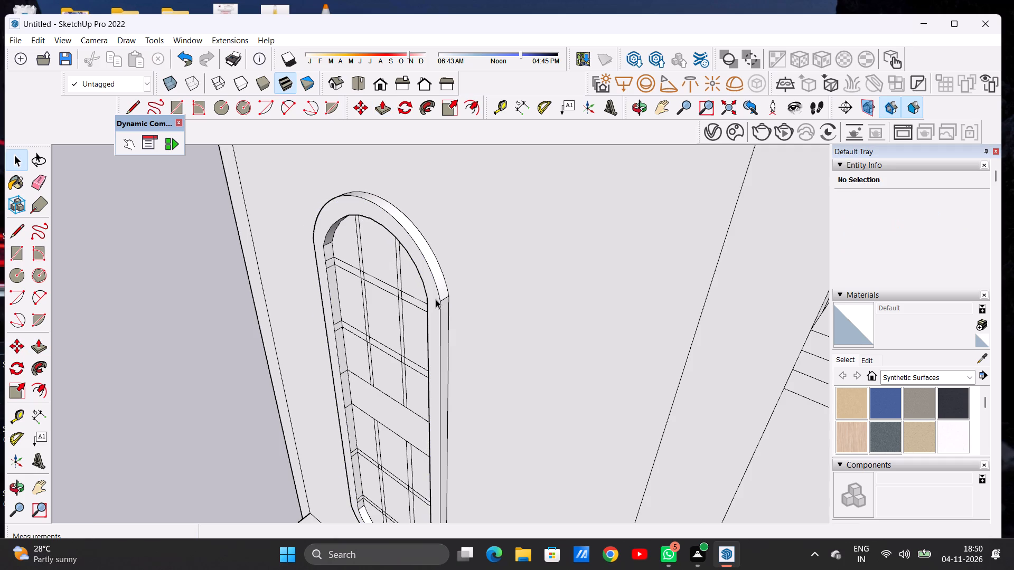
key("space")
Examine the raised rounded frame and its inner side faces from several angles.
scroll(433, 304, "down", 18)
scroll(438, 300, "up", 4)
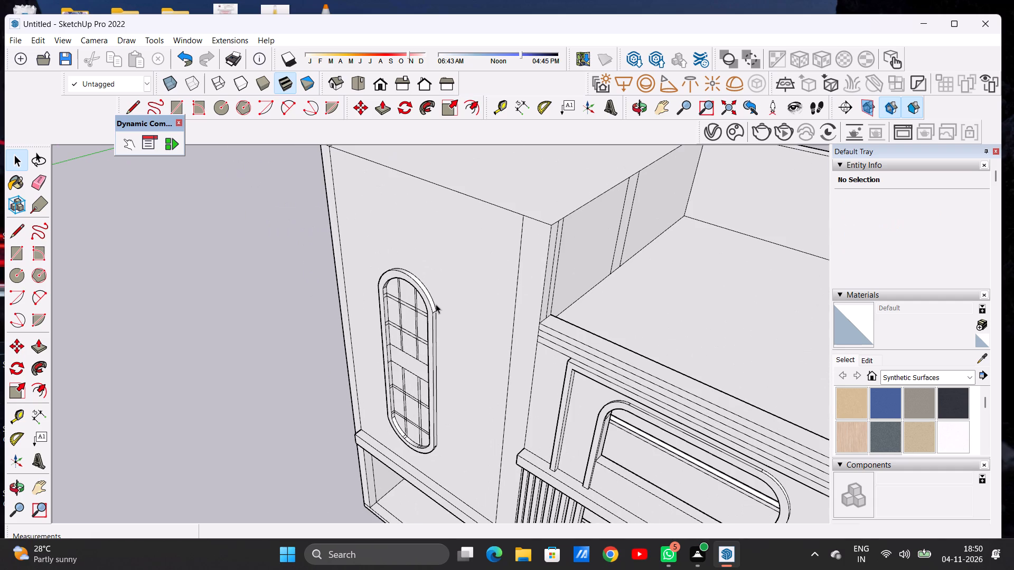
key("o")
scroll(423, 296, "down", 11)
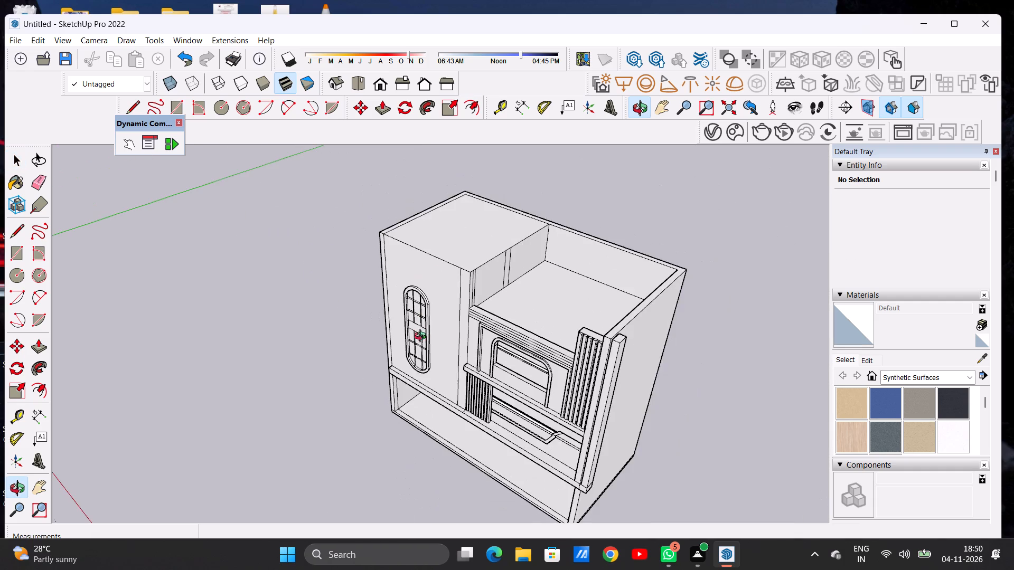
left_click_drag(424, 336, 538, 283)
scroll(359, 357, "up", 4)
scroll(358, 354, "down", 2)
scroll(358, 354, "up", 3)
scroll(443, 318, "down", 1)
scroll(443, 318, "up", 6)
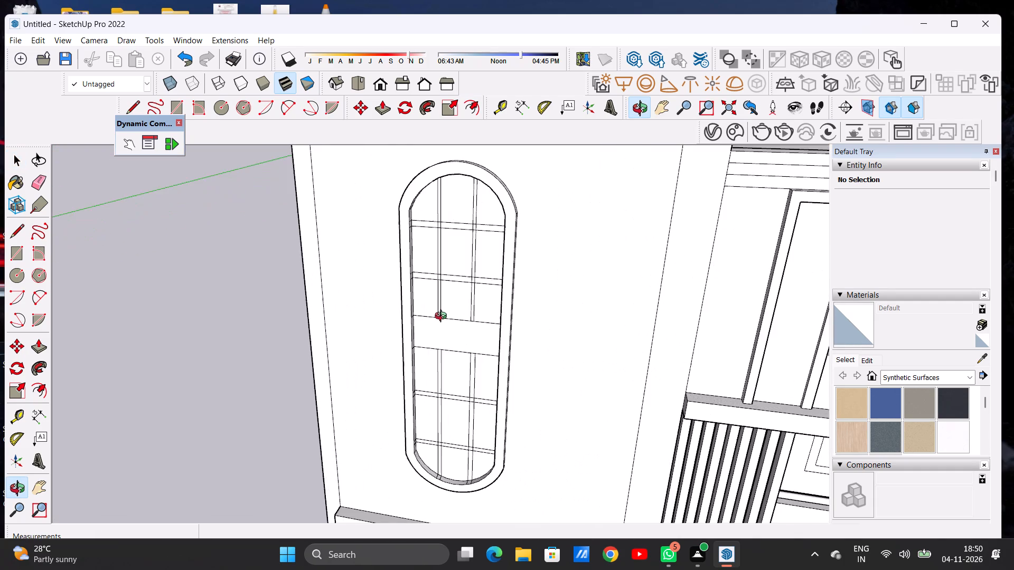
left_click_drag(438, 335, 649, 290)
left_click_drag(378, 375, 383, 400)
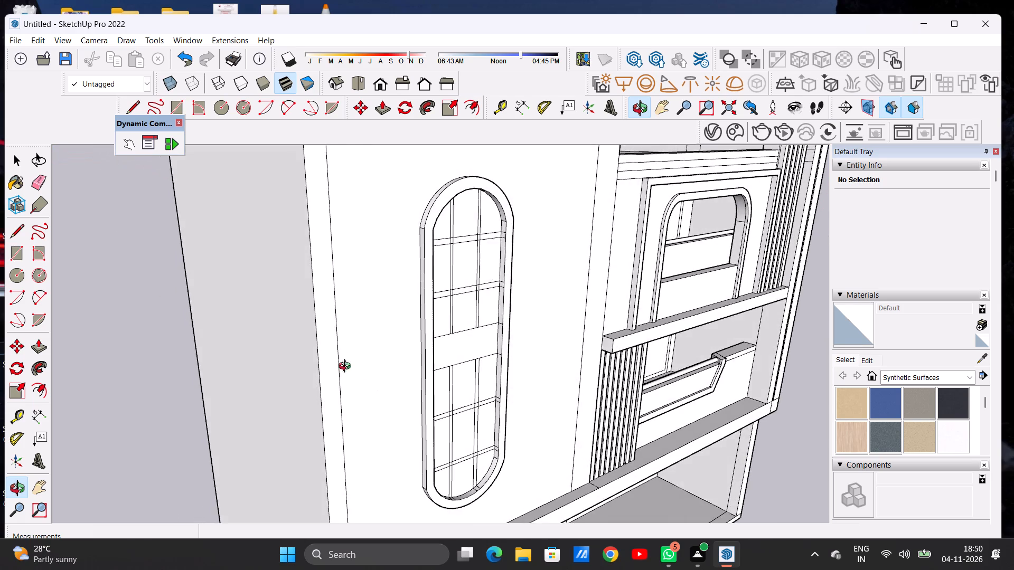
scroll(335, 309, "down", 7)
left_click_drag(473, 306, 292, 356)
scroll(349, 289, "up", 7)
left_click_drag(438, 318, 322, 312)
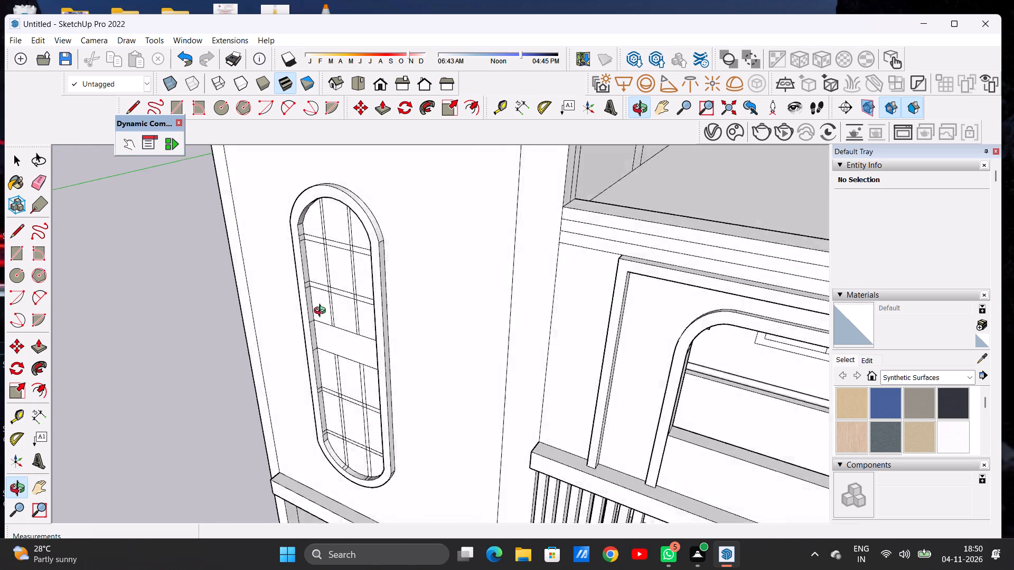
left_click_drag(322, 312, 292, 345)
scroll(608, 223, "down", 8)
scroll(491, 305, "up", 6)
scroll(446, 294, "down", 1)
scroll(446, 294, "up", 5)
left_click_drag(370, 308, 377, 308)
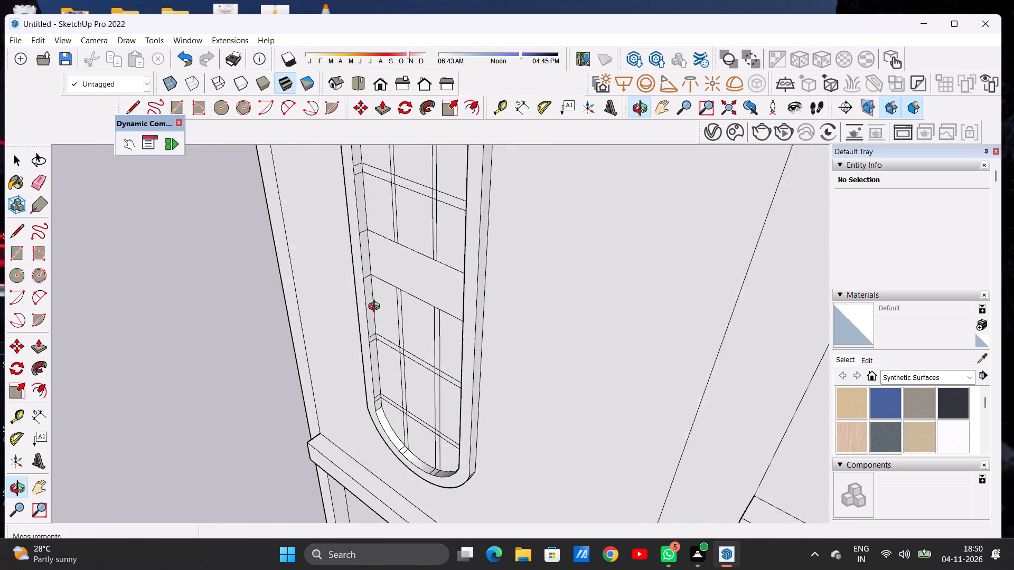
left_click_drag(377, 308, 556, 261)
scroll(373, 332, "down", 1)
scroll(373, 336, "up", 2)
scroll(373, 337, "down", 3)
scroll(373, 337, "up", 1)
scroll(373, 337, "down", 1)
scroll(373, 337, "up", 1)
scroll(373, 337, "down", 11)
scroll(400, 346, "up", 1)
scroll(400, 346, "down", 2)
scroll(411, 286, "up", 15)
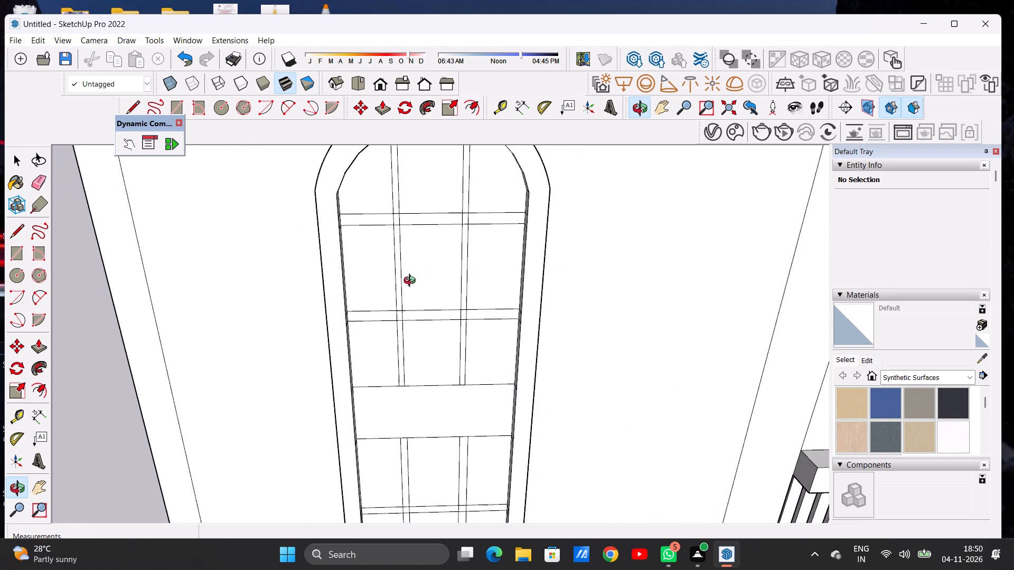
Erase the four short edges on the frame's inner left side where the two upper crossbar pairs meet it.
left_click_drag(420, 290, 339, 335)
scroll(414, 261, "down", 3)
scroll(414, 261, "up", 1)
scroll(414, 261, "down", 8)
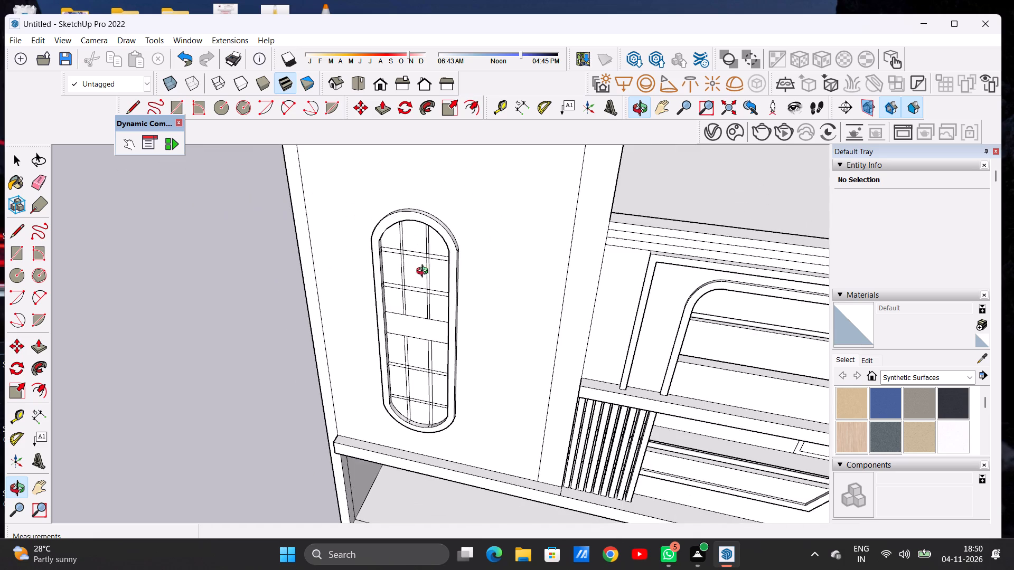
scroll(414, 273, "up", 7)
left_click_drag(402, 270, 324, 266)
scroll(341, 225, "up", 11)
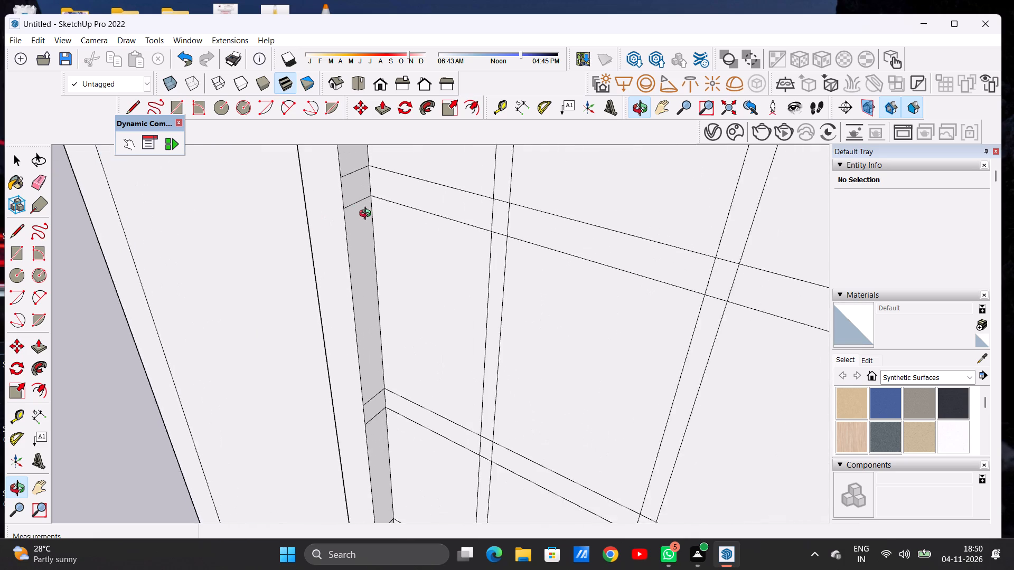
scroll(368, 215, "up", 1)
scroll(368, 215, "down", 1)
key("e")
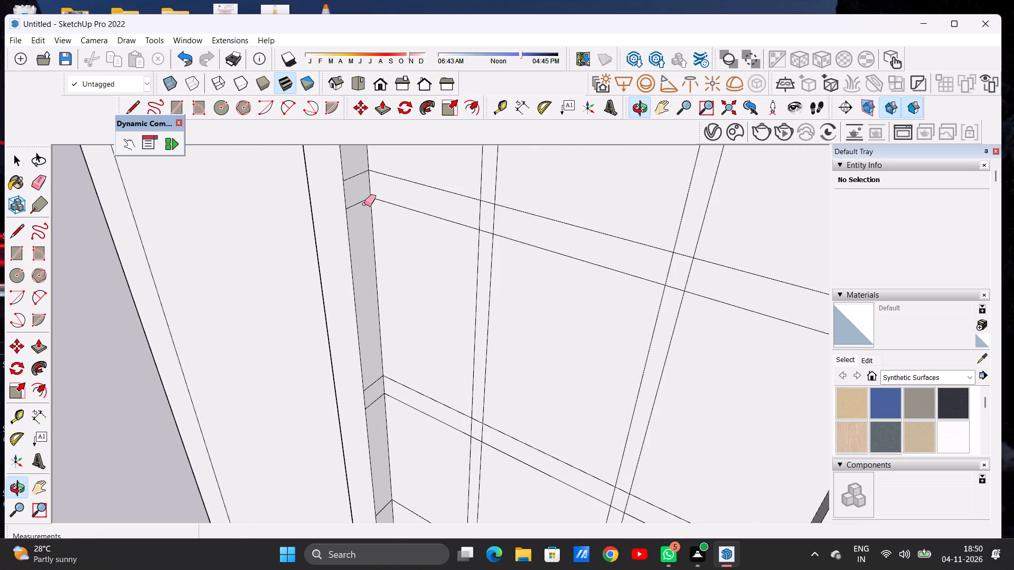
scroll(364, 204, "up", 2)
left_click(350, 170)
left_click_drag(355, 198, 356, 217)
scroll(372, 201, "down", 4)
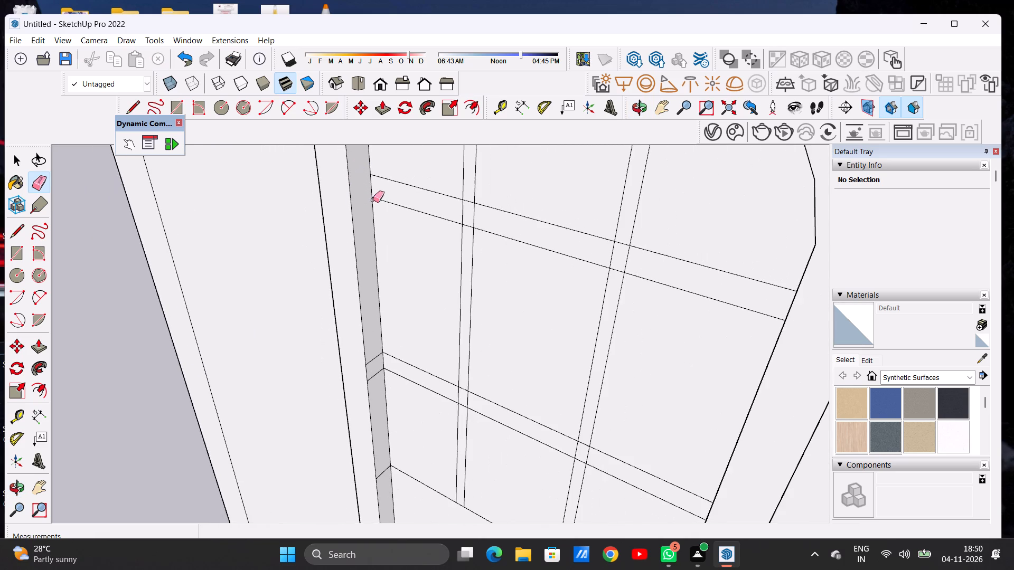
scroll(369, 389, "up", 8)
scroll(374, 382, "down", 1)
scroll(374, 382, "up", 1)
scroll(374, 382, "down", 1)
scroll(374, 382, "up", 4)
left_click_drag(375, 280, 380, 302)
left_click_drag(384, 339, 385, 348)
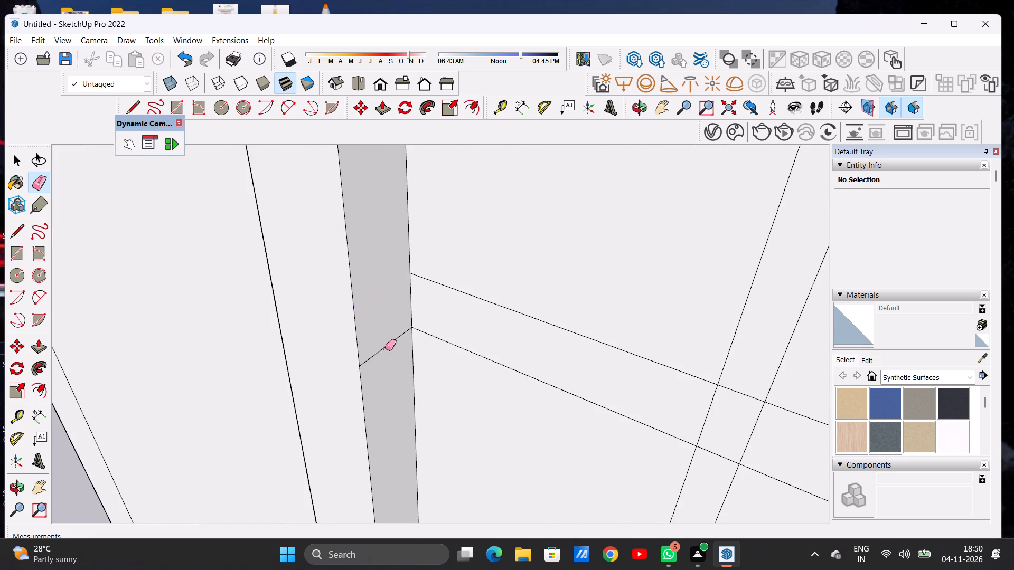
left_click_drag(385, 348, 386, 355)
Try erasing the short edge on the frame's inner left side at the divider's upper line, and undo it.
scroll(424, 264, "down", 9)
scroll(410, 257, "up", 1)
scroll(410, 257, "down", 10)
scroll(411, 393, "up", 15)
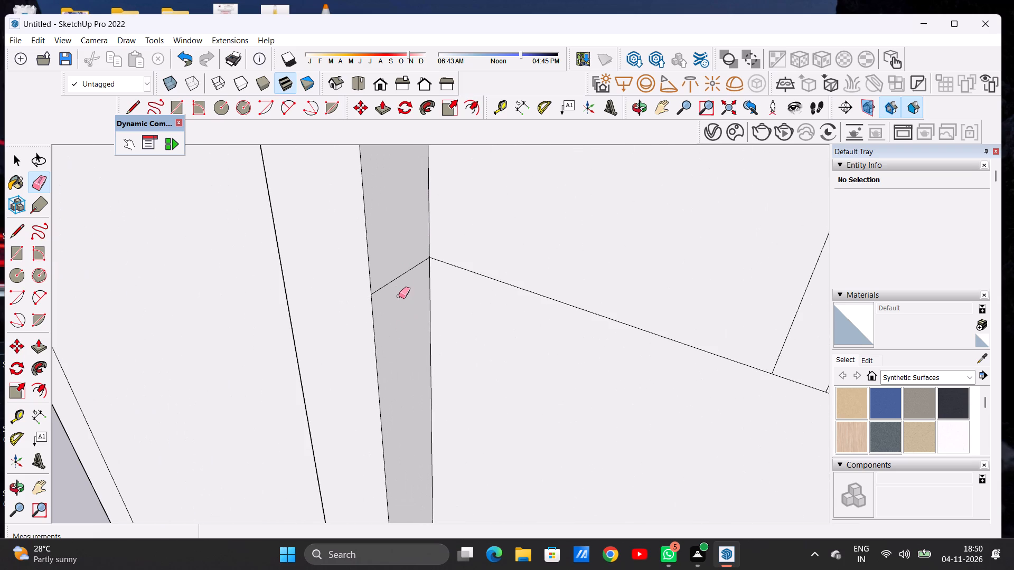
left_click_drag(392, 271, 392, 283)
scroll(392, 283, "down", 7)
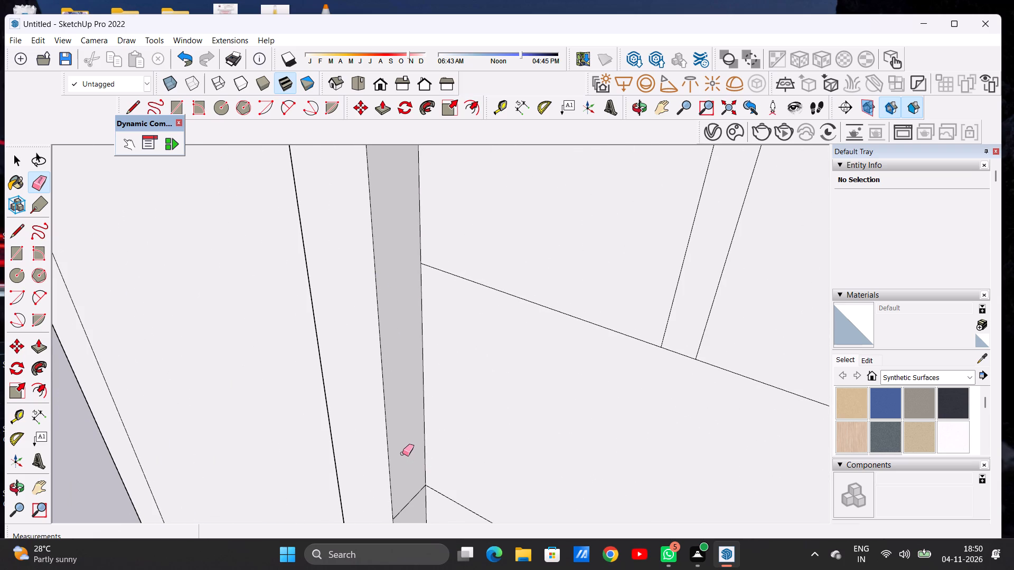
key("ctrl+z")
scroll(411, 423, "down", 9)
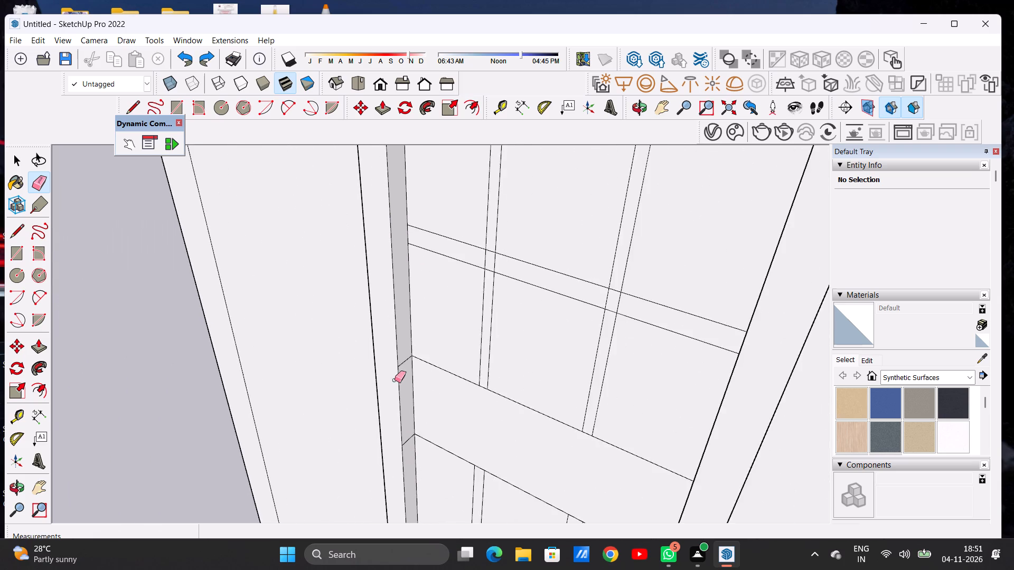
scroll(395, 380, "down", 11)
Erase the two short edges on the frame's inner right side at the topmost crossbar pair.
key("o")
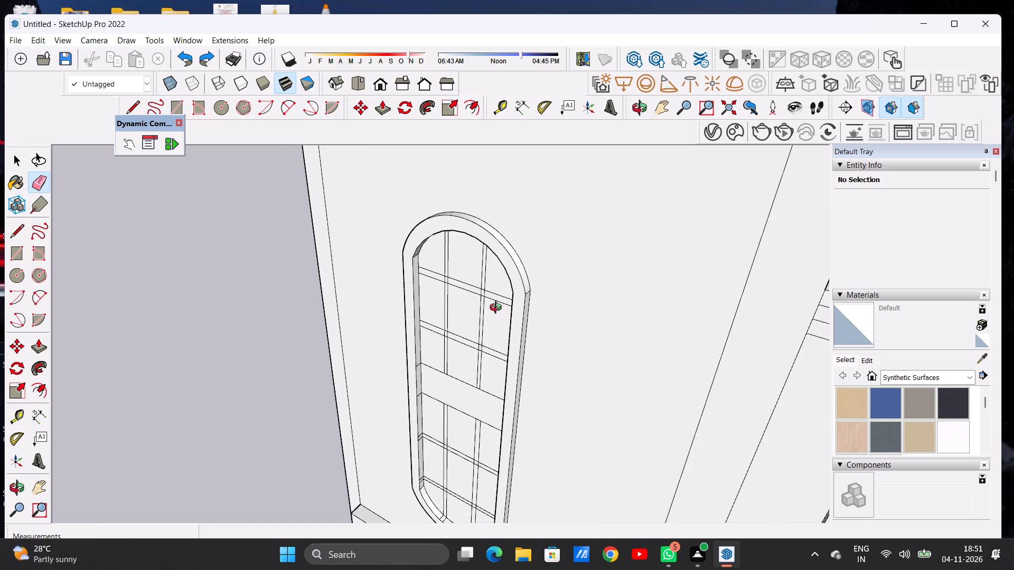
scroll(498, 309, "down", 5)
left_click_drag(484, 333, 830, 281)
left_click_drag(467, 319, 565, 298)
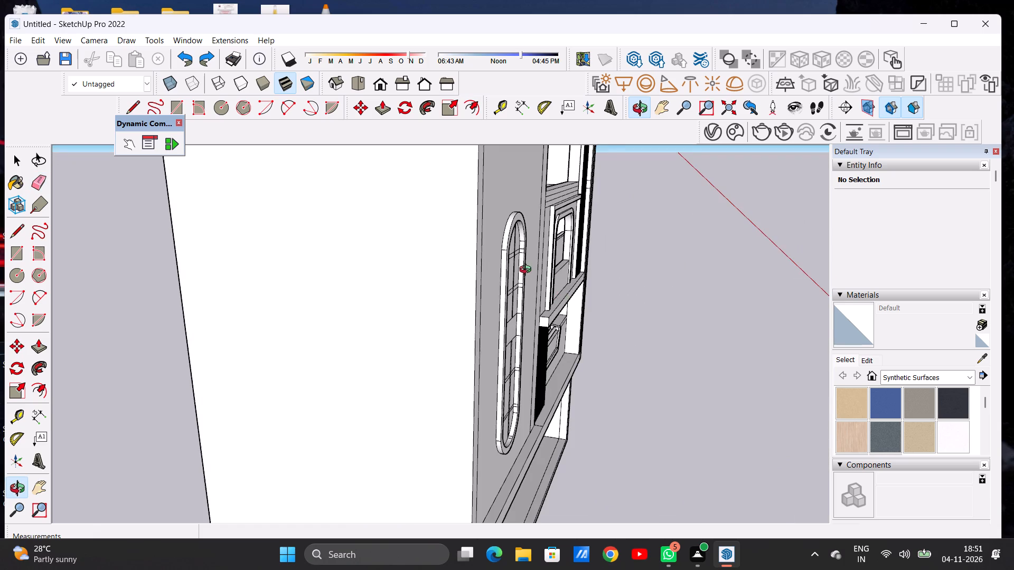
scroll(528, 266, "up", 4)
scroll(528, 265, "down", 2)
scroll(523, 240, "up", 17)
key("e")
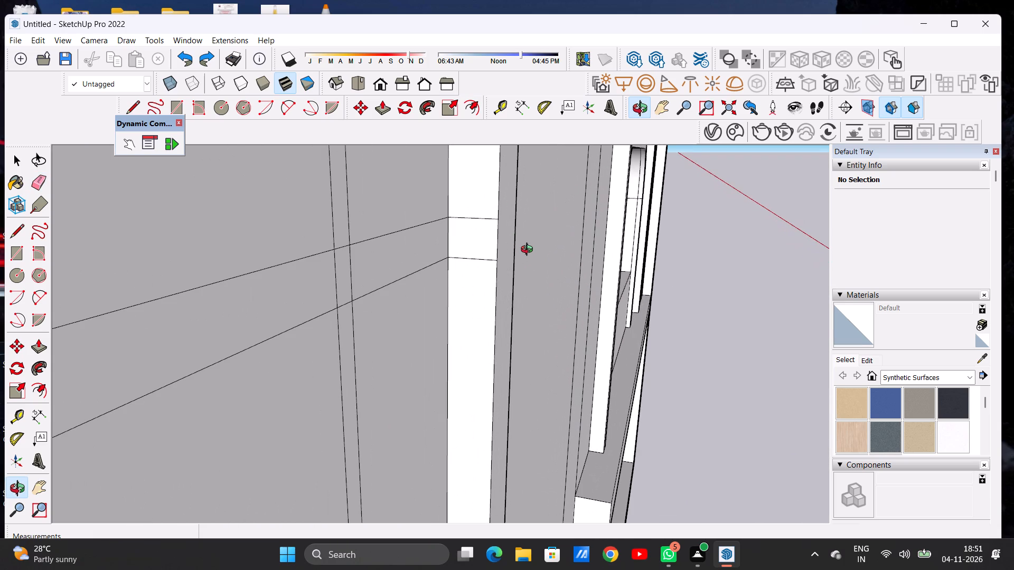
left_click_drag(470, 216, 470, 226)
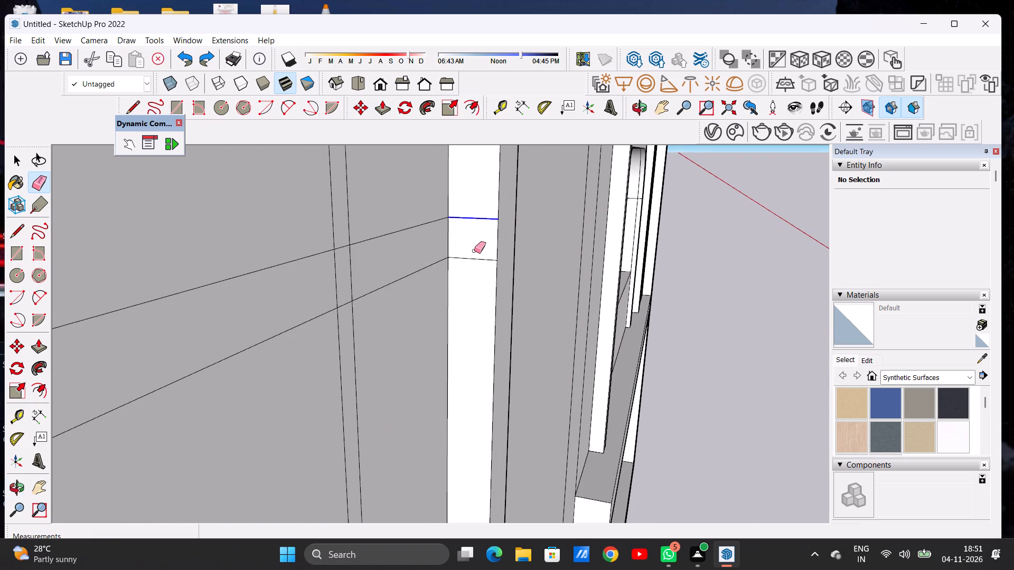
left_click_drag(474, 255, 472, 271)
scroll(453, 232, "down", 16)
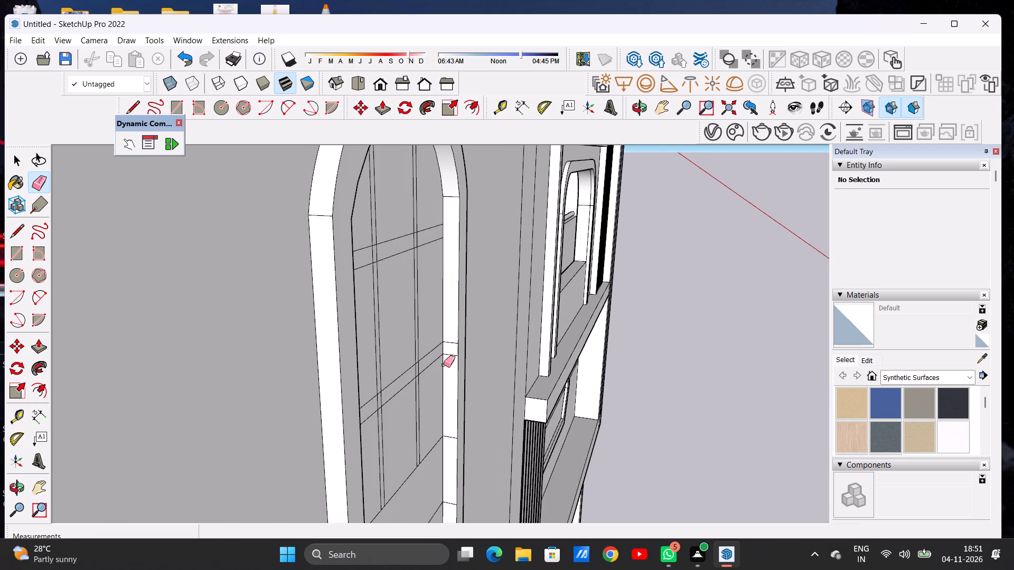
Erase the two short edges on the frame's inner right side at the crossbar pair just above the divider.
scroll(429, 297, "down", 6)
key("o")
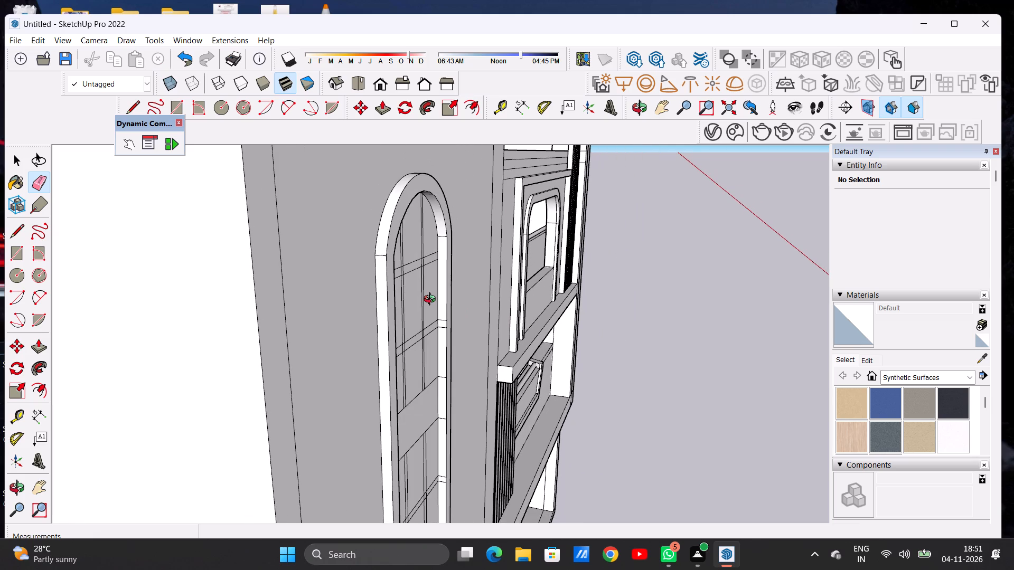
scroll(435, 298, "down", 3)
scroll(438, 311, "up", 1)
scroll(440, 312, "down", 3)
left_click_drag(475, 318, 275, 303)
scroll(684, 379, "down", 4)
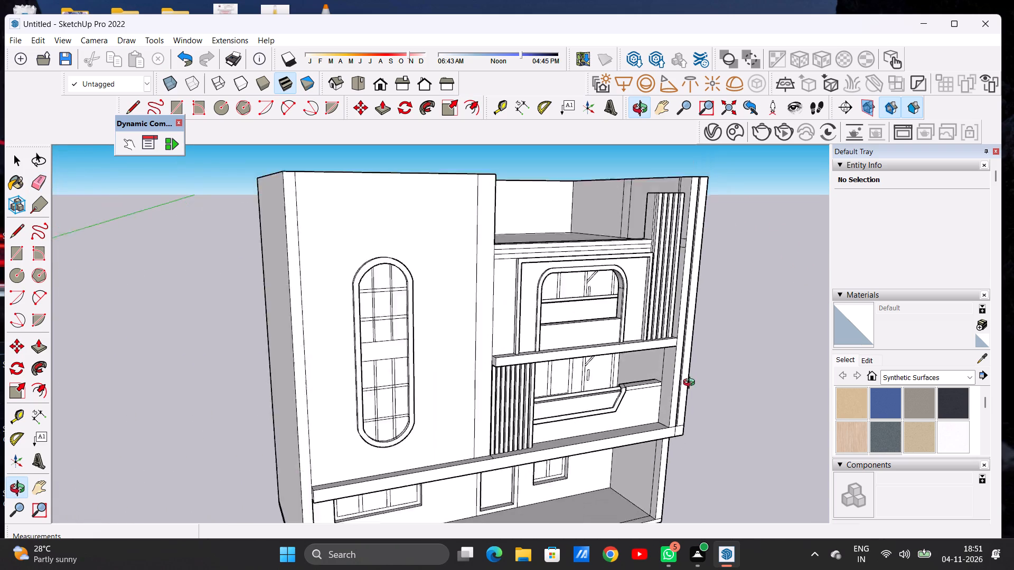
scroll(691, 384, "down", 2)
left_click_drag(508, 389, 392, 373)
scroll(435, 318, "up", 8)
scroll(409, 339, "down", 1)
scroll(409, 339, "up", 3)
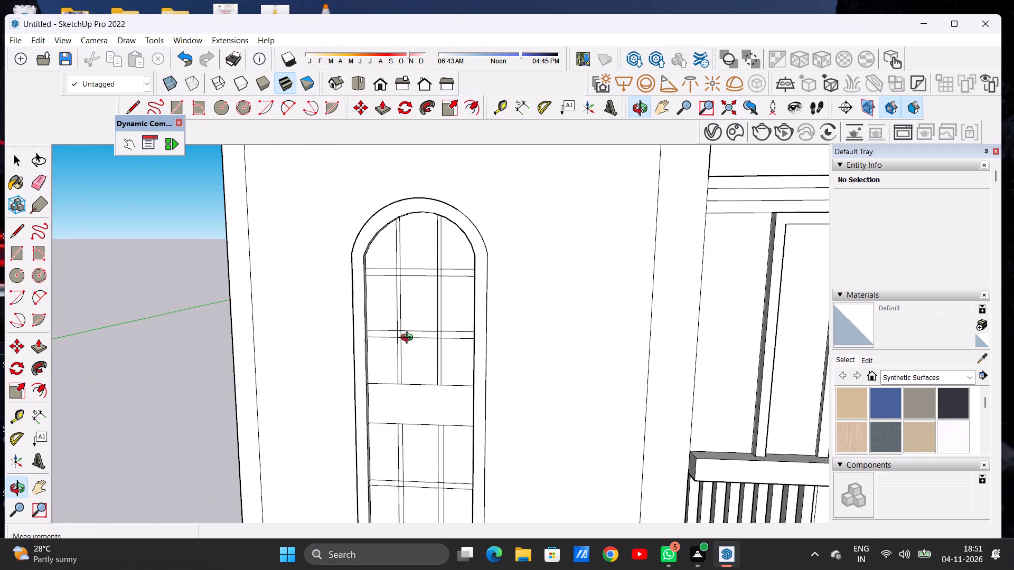
scroll(414, 359, "up", 5)
left_click_drag(424, 345, 627, 388)
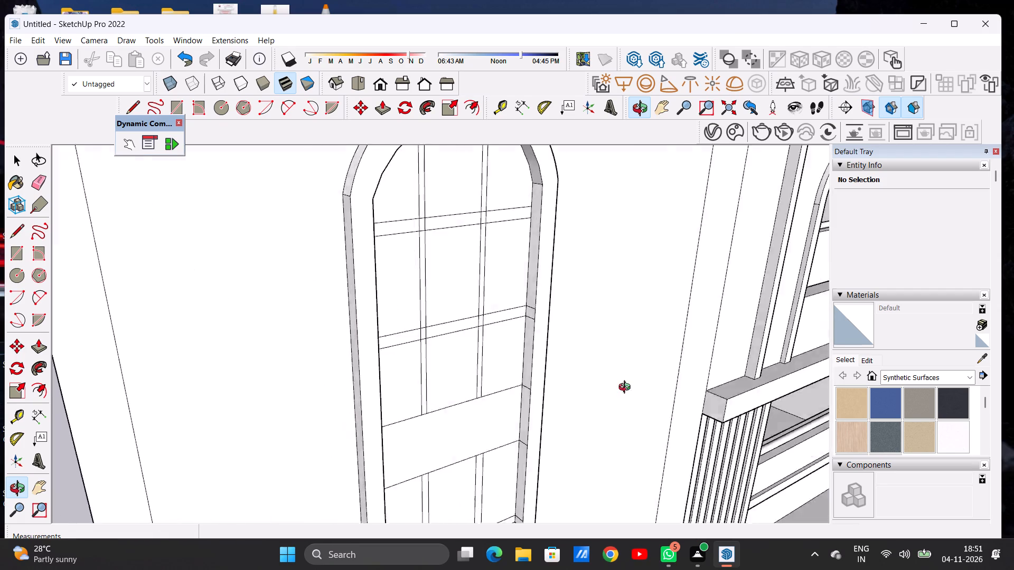
left_click_drag(627, 388, 669, 394)
scroll(542, 308, "up", 2)
scroll(530, 299, "down", 1)
scroll(530, 299, "up", 5)
scroll(519, 308, "down", 1)
scroll(519, 308, "up", 1)
scroll(519, 308, "down", 1)
scroll(519, 308, "up", 5)
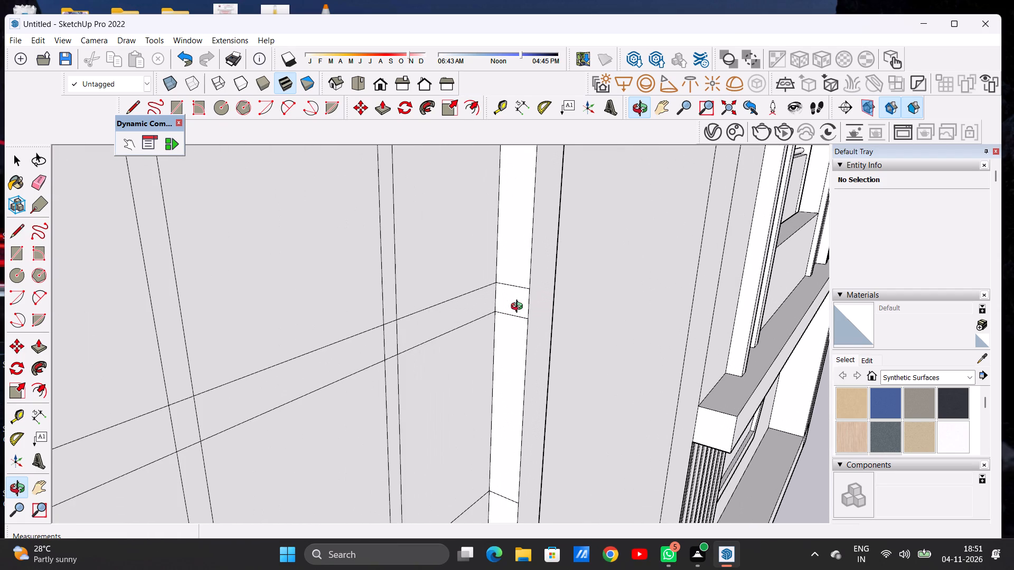
key("e")
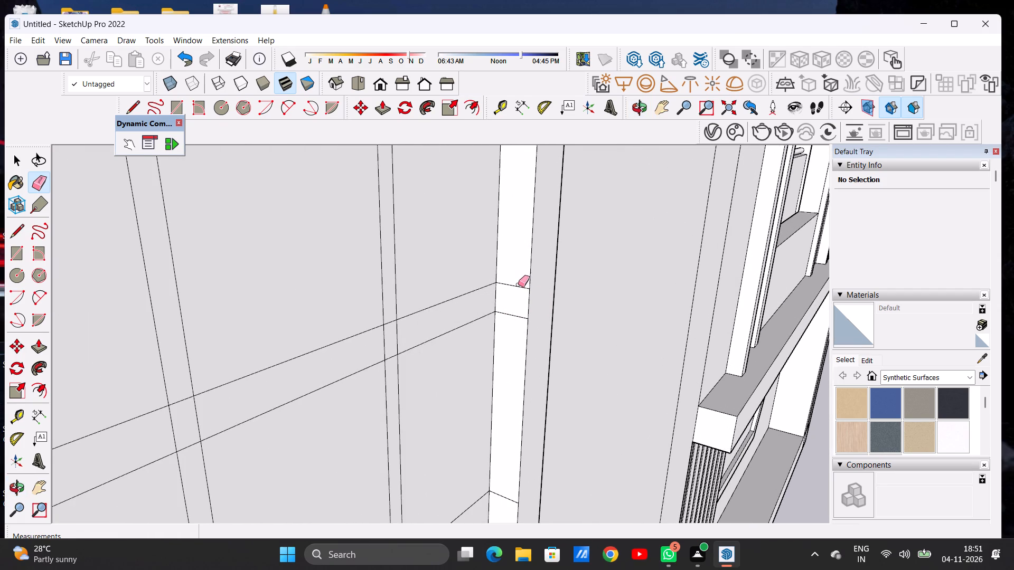
left_click_drag(514, 284, 512, 294)
left_click(513, 313)
left_click_drag(513, 313, 514, 319)
scroll(505, 337, "up", 7)
left_click_drag(514, 284, 518, 301)
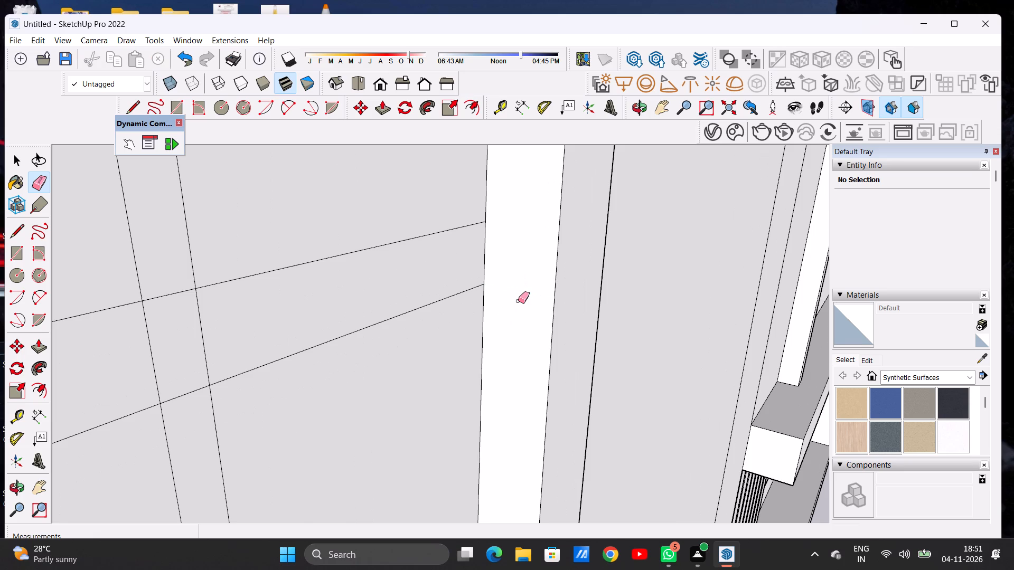
key("space")
Erase the two short edges on the frame's inner left side at the first crossbar pair below the divider.
type("O")
scroll(518, 282, "down", 19)
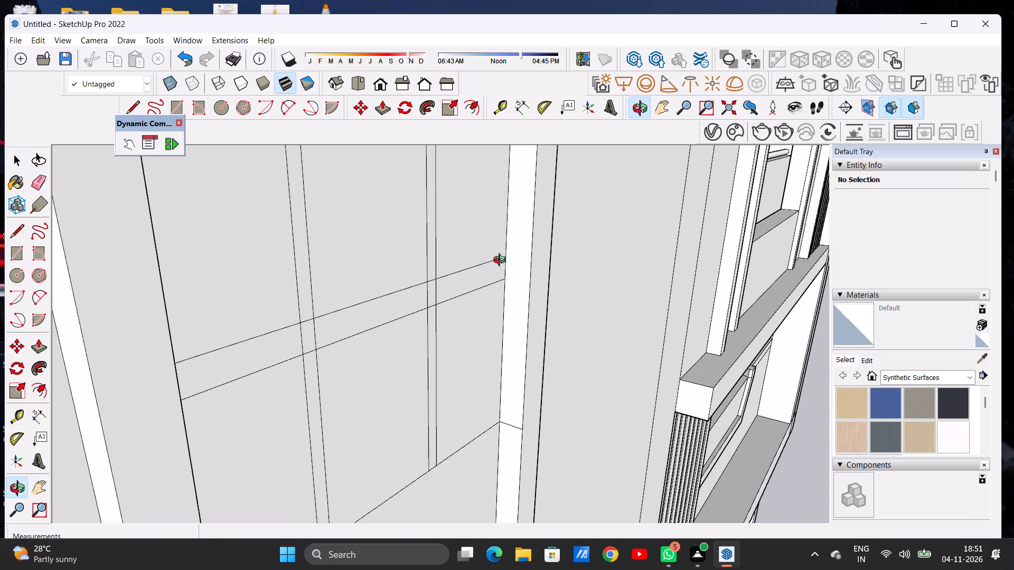
scroll(502, 261, "down", 14)
left_click_drag(513, 332, 302, 341)
scroll(694, 305, "down", 7)
scroll(482, 338, "up", 4)
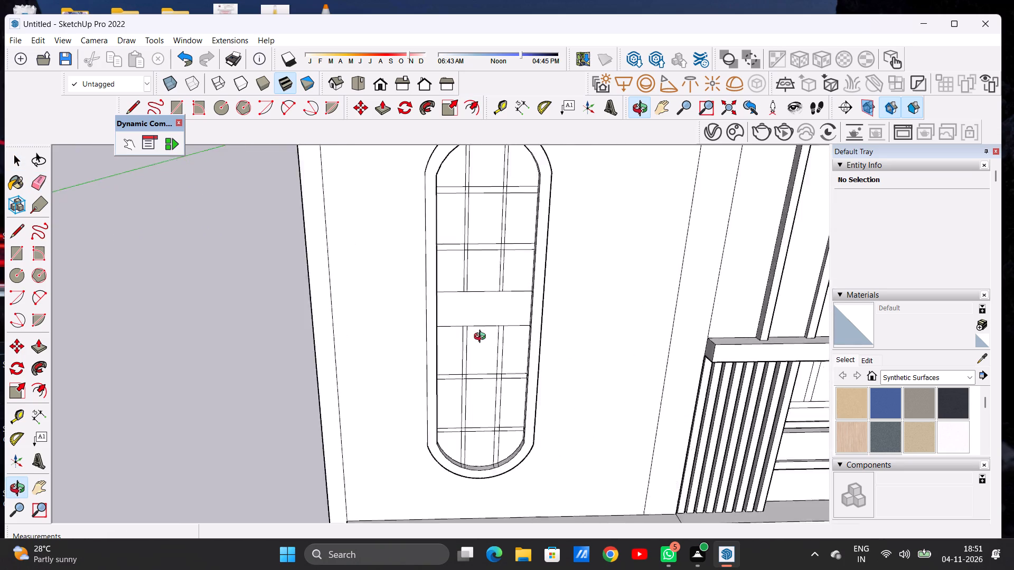
scroll(482, 338, "up", 7)
left_click_drag(473, 354, 315, 398)
scroll(356, 402, "up", 3)
scroll(356, 402, "down", 1)
scroll(356, 403, "up", 5)
scroll(343, 393, "down", 1)
scroll(342, 392, "up", 7)
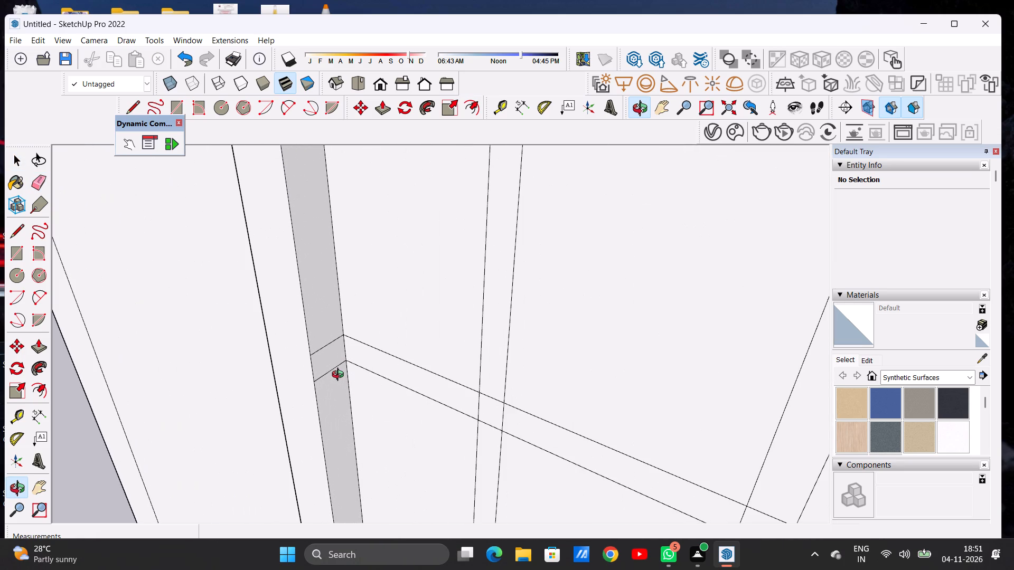
key("e")
scroll(279, 349, "up", 6)
left_click_drag(349, 332, 359, 354)
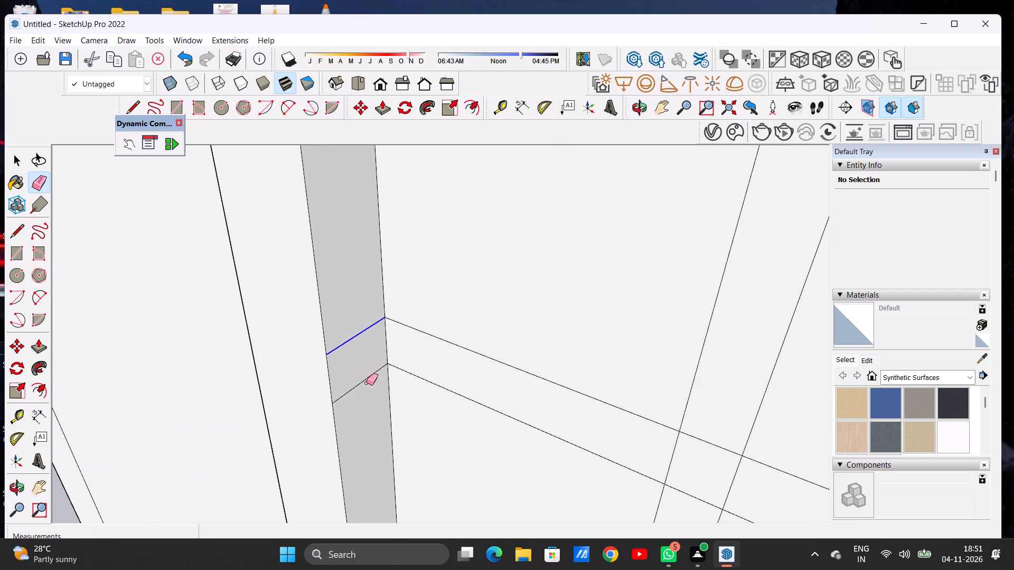
left_click_drag(356, 374, 359, 395)
key("space")
Erase the two short edges on the frame's inner right side at the first crossbar pair below the divider.
type("O")
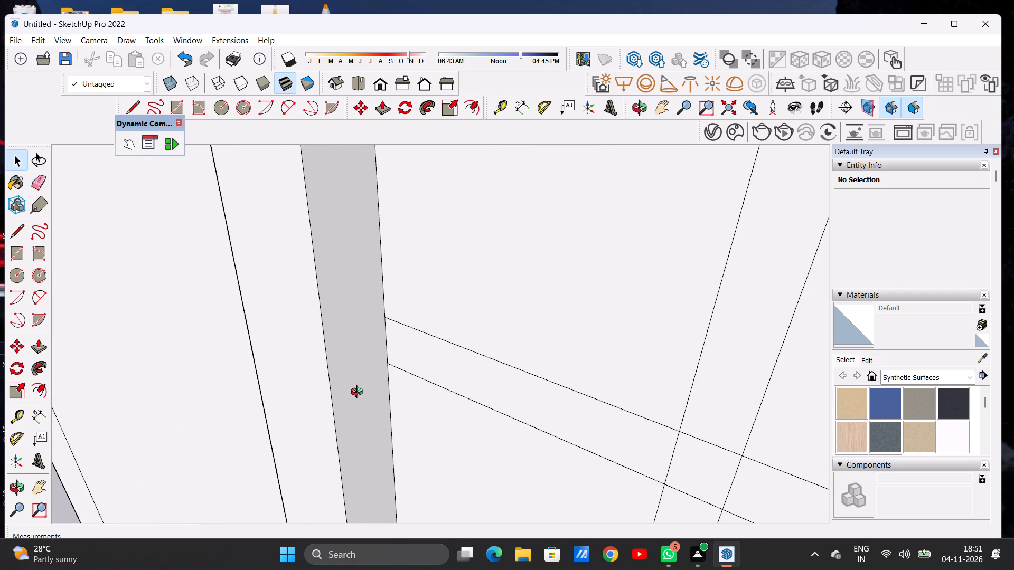
scroll(427, 382, "down", 20)
scroll(427, 382, "down", 5)
left_click_drag(443, 379, 673, 372)
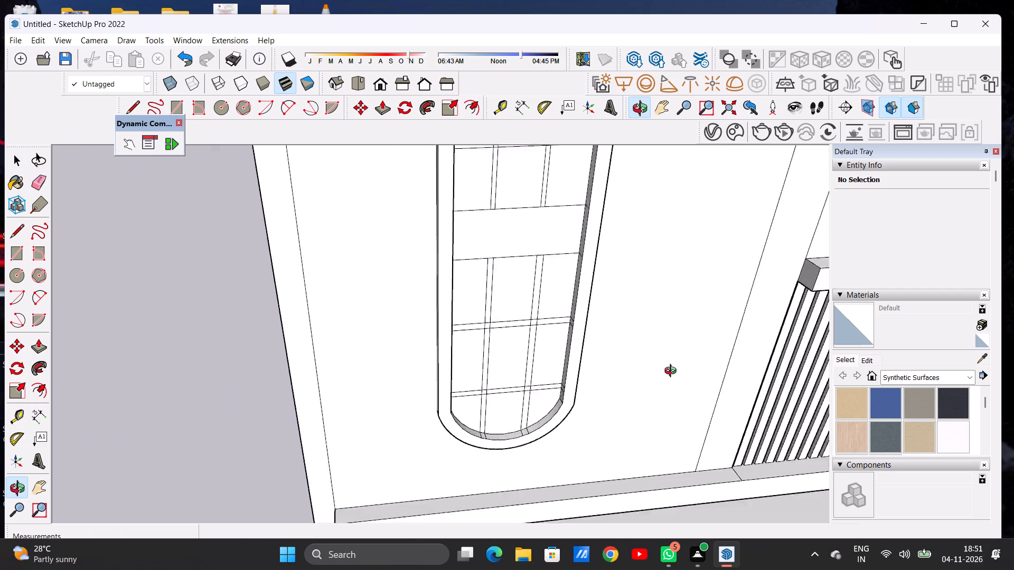
left_click_drag(673, 372, 773, 364)
scroll(553, 277, "up", 2)
scroll(553, 277, "down", 1)
scroll(553, 278, "up", 12)
scroll(533, 264, "down", 1)
scroll(533, 264, "up", 1)
scroll(533, 264, "down", 1)
scroll(533, 264, "up", 1)
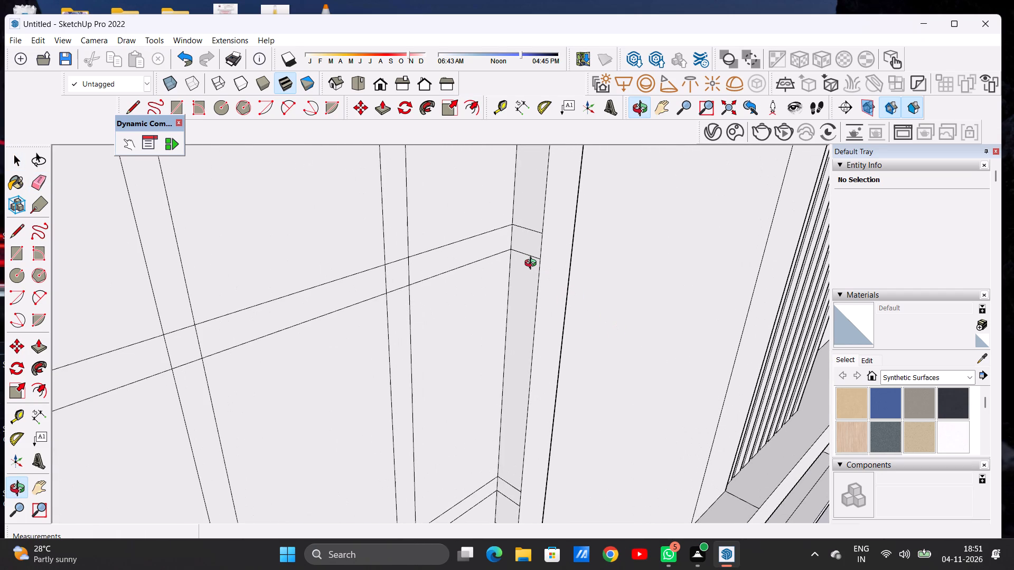
key("e")
scroll(538, 208, "up", 4)
left_click_drag(525, 231, 527, 233)
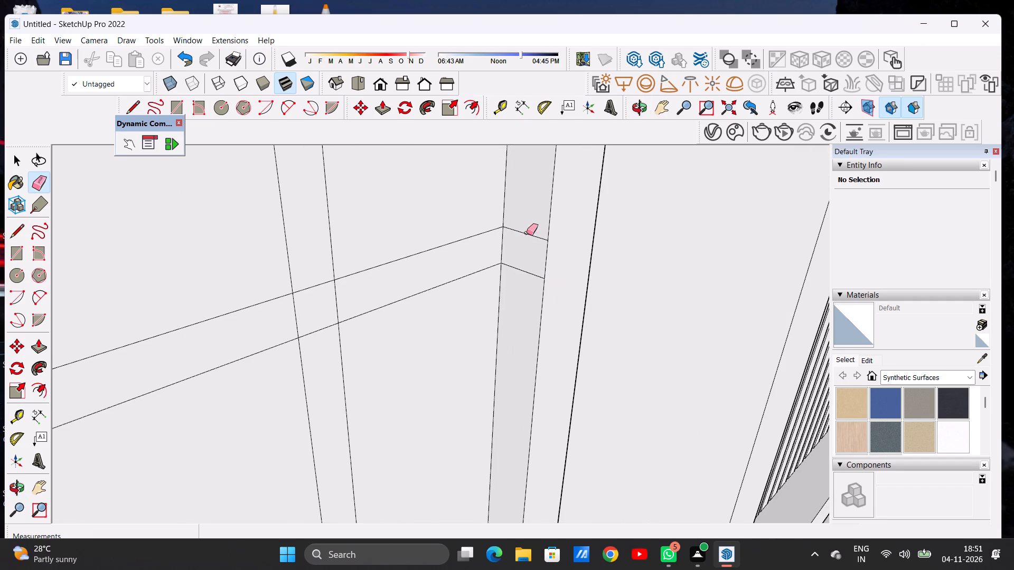
left_click_drag(527, 233, 528, 244)
left_click_drag(525, 252, 522, 276)
Erase the two short edges on the frame's inner right side at the lowest crossbar pair.
scroll(512, 248, "down", 11)
scroll(432, 244, "up", 1)
scroll(433, 244, "down", 6)
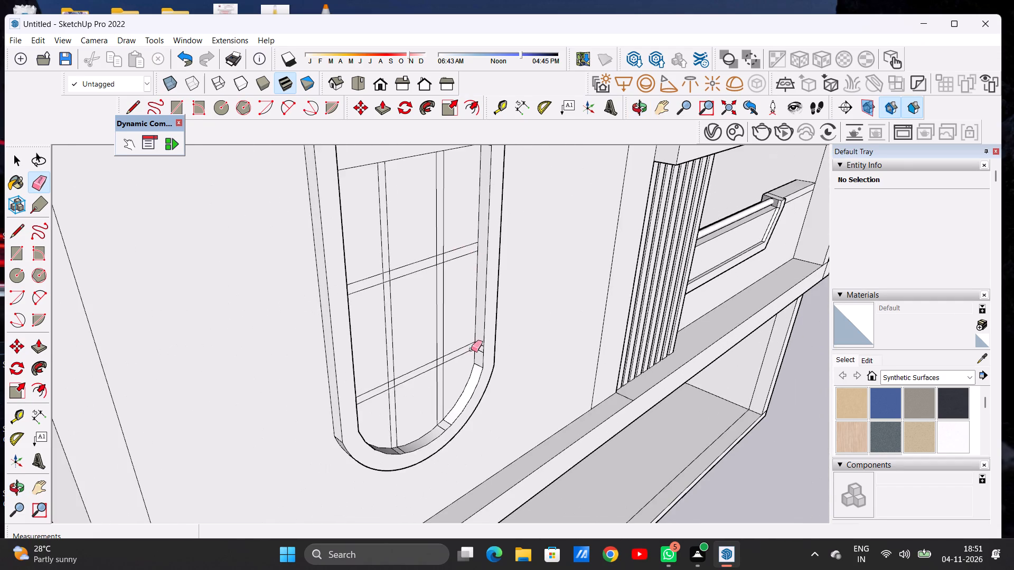
scroll(476, 350, "up", 20)
scroll(476, 350, "up", 1)
scroll(525, 302, "up", 3)
left_click_drag(526, 302, 528, 320)
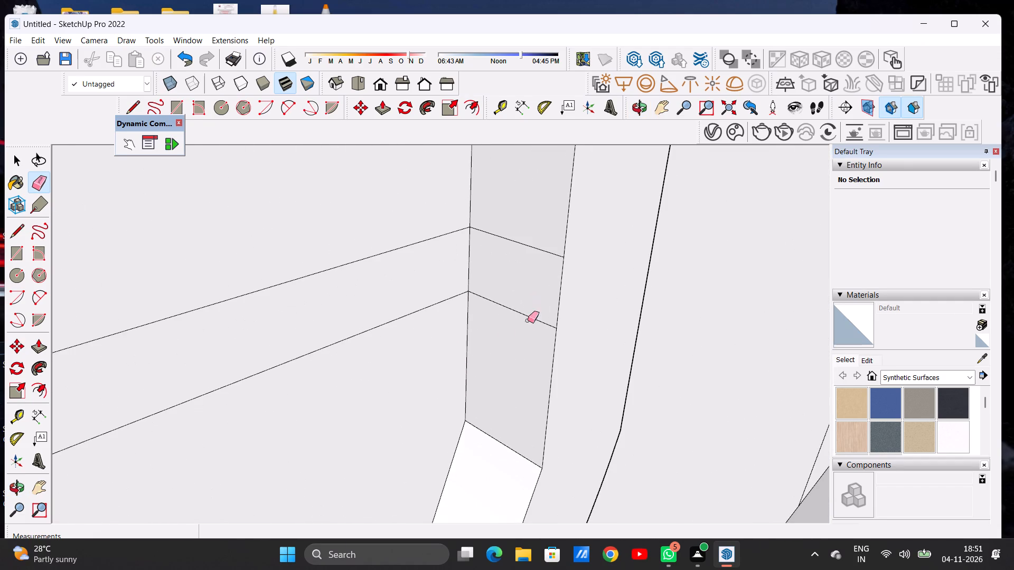
left_click_drag(528, 320, 528, 326)
left_click_drag(541, 225, 541, 241)
left_click_drag(541, 242, 540, 251)
Erase the two short edges on the frame's inner left side at the lowest crossbar pair.
key("o")
scroll(529, 263, "down", 20)
scroll(529, 263, "down", 2)
left_click_drag(629, 287, 428, 288)
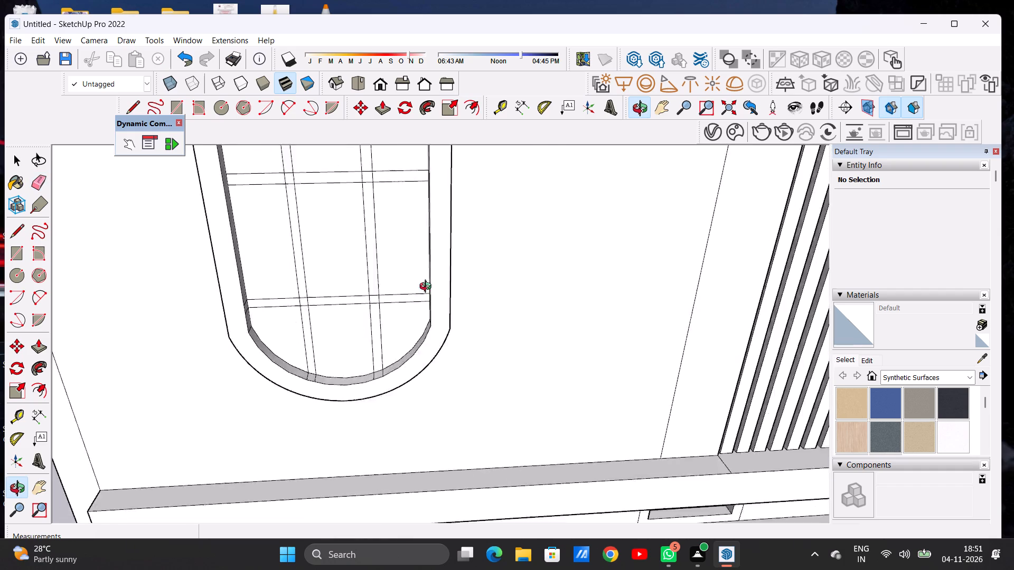
left_click_drag(428, 288, 277, 329)
scroll(745, 367, "down", 11)
scroll(421, 263, "up", 7)
scroll(416, 297, "down", 1)
scroll(416, 306, "up", 7)
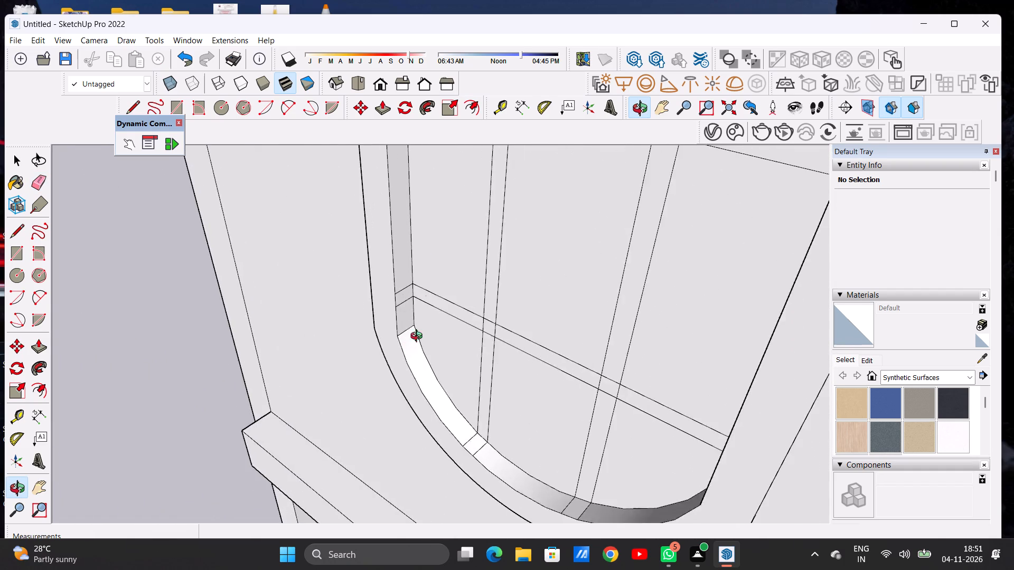
scroll(419, 337, "up", 15)
key("space")
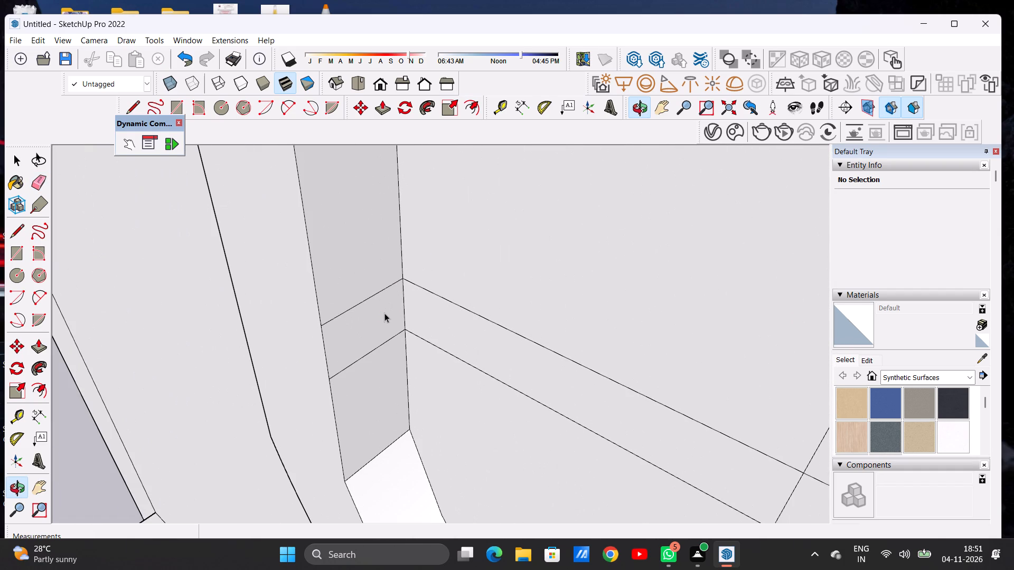
key("e")
scroll(359, 311, "up", 4)
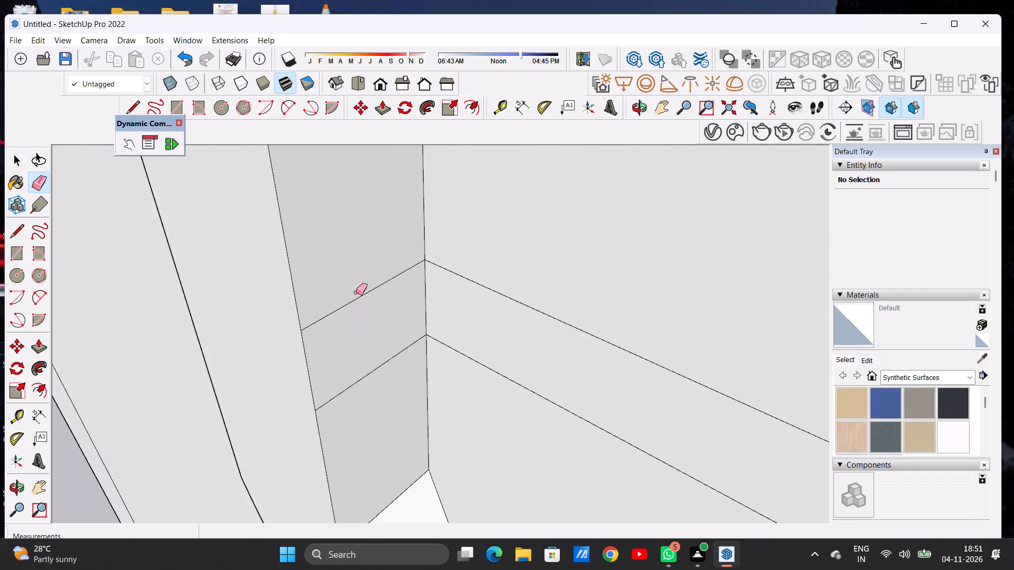
left_click_drag(356, 297, 358, 307)
left_click_drag(372, 358, 377, 385)
key("space")
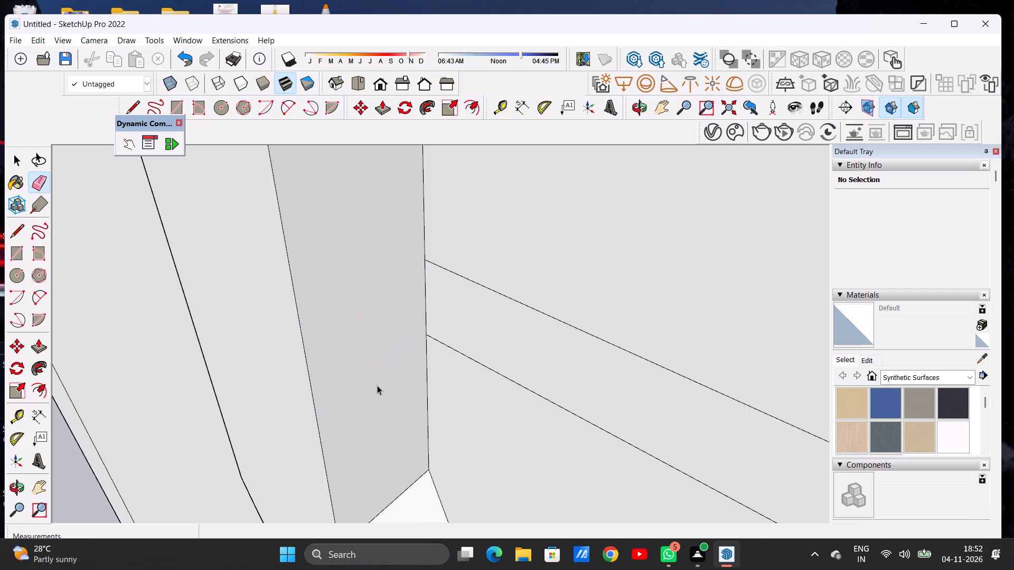
Examine the cleaned rounded frame and the whole front elevation from several angles and distances.
type("O")
scroll(405, 385, "down", 2)
scroll(413, 384, "up", 1)
scroll(415, 382, "down", 12)
scroll(455, 387, "up", 1)
scroll(459, 387, "down", 8)
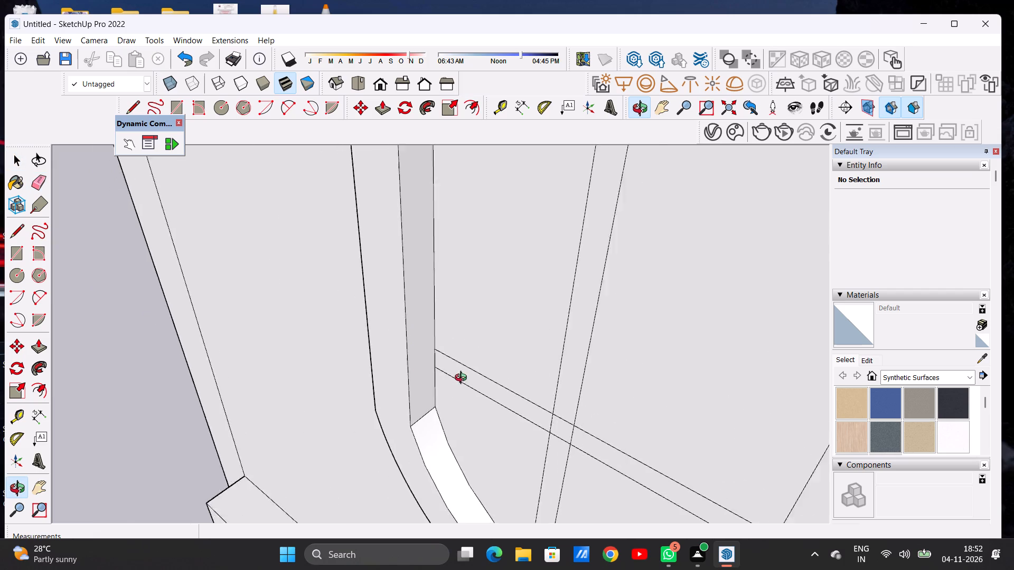
scroll(463, 379, "down", 20)
left_click_drag(521, 402, 714, 280)
scroll(475, 340, "down", 5)
scroll(472, 345, "up", 1)
scroll(472, 345, "down", 4)
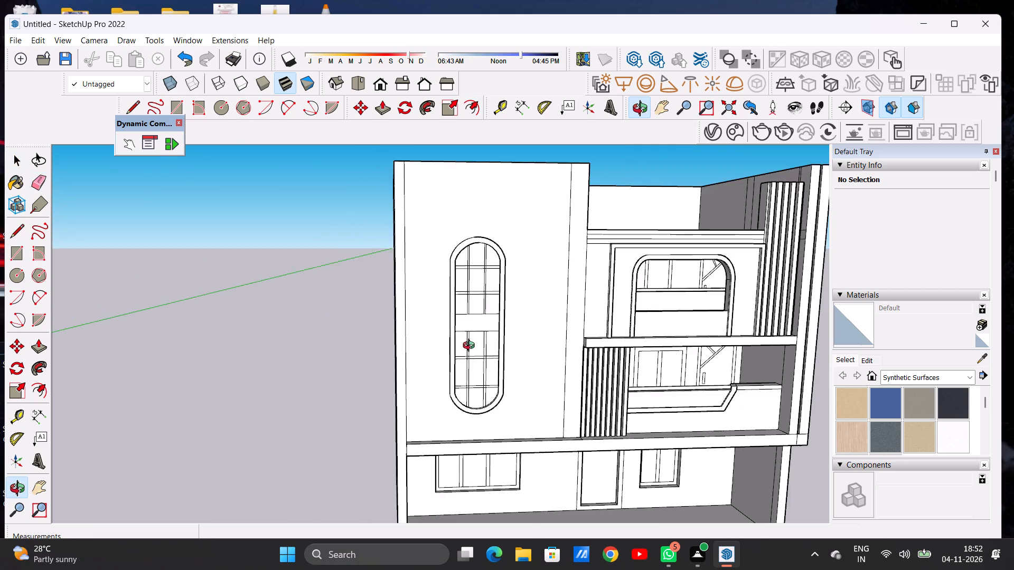
scroll(471, 347, "down", 4)
scroll(483, 307, "up", 14)
scroll(499, 283, "down", 9)
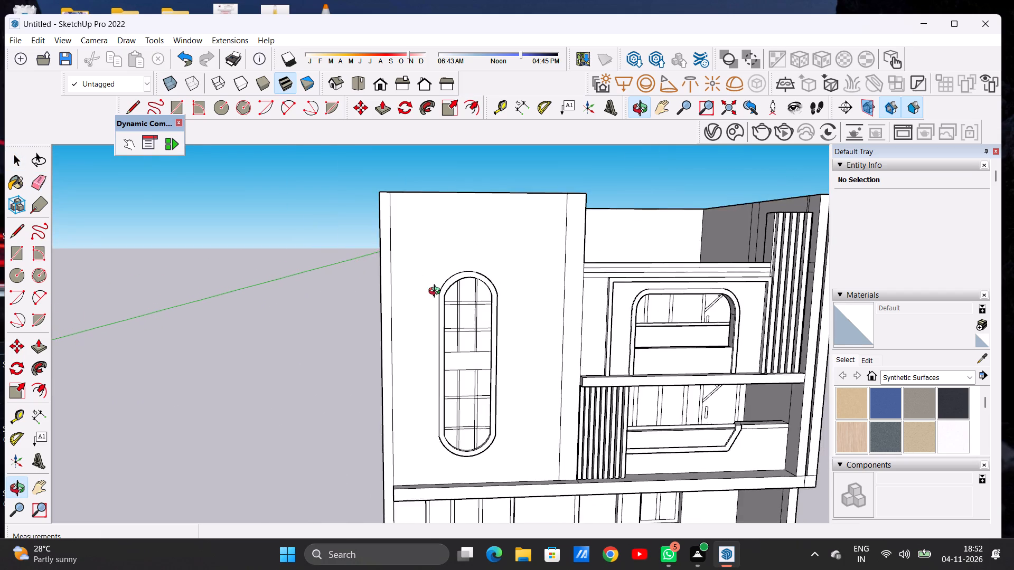
scroll(437, 292, "down", 5)
left_click_drag(517, 322, 494, 315)
scroll(340, 379, "down", 5)
scroll(446, 366, "up", 1)
scroll(446, 366, "down", 1)
scroll(446, 366, "up", 7)
scroll(486, 381, "down", 6)
left_click_drag(414, 385, 417, 425)
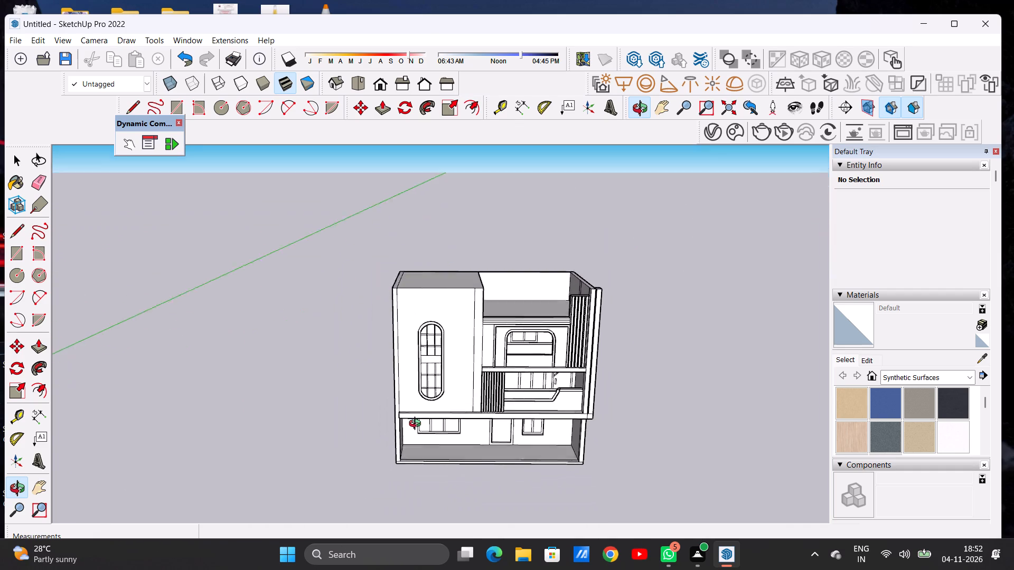
left_click_drag(417, 425, 397, 387)
scroll(326, 383, "down", 5)
scroll(424, 405, "up", 13)
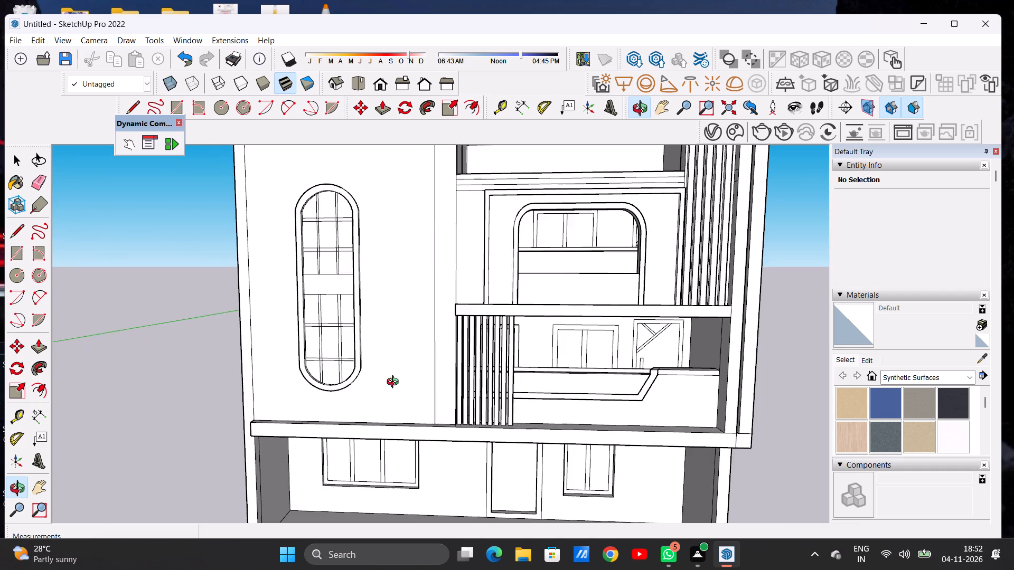
left_click_drag(403, 398, 431, 470)
scroll(524, 435, "down", 5)
scroll(476, 422, "up", 4)
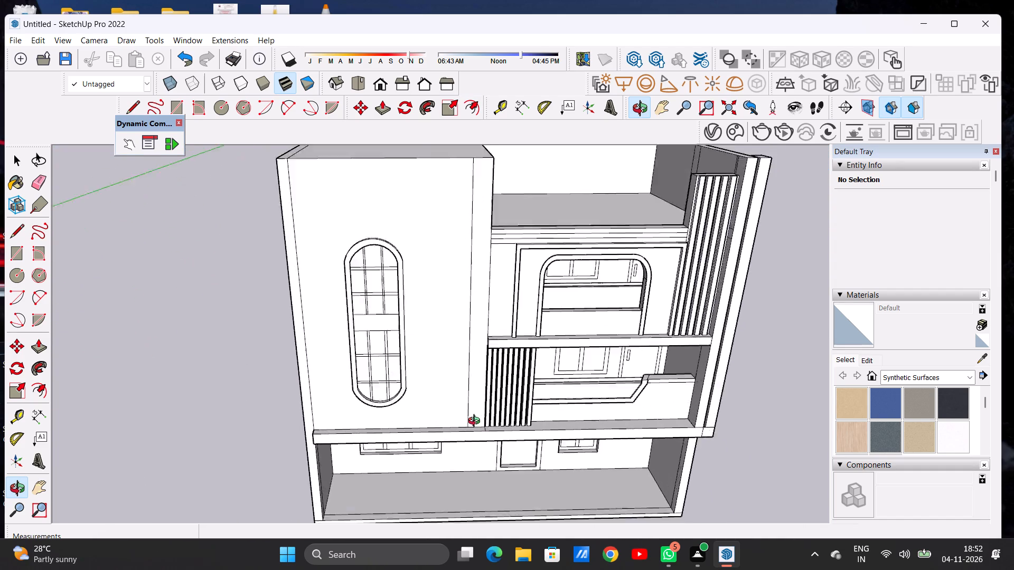
scroll(476, 422, "up", 3)
key("space")
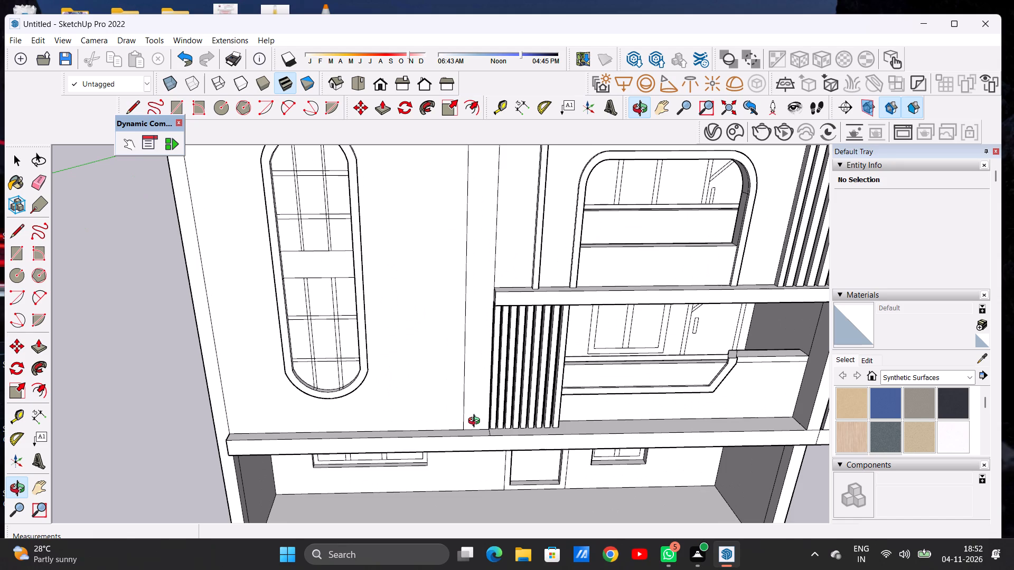
key("space")
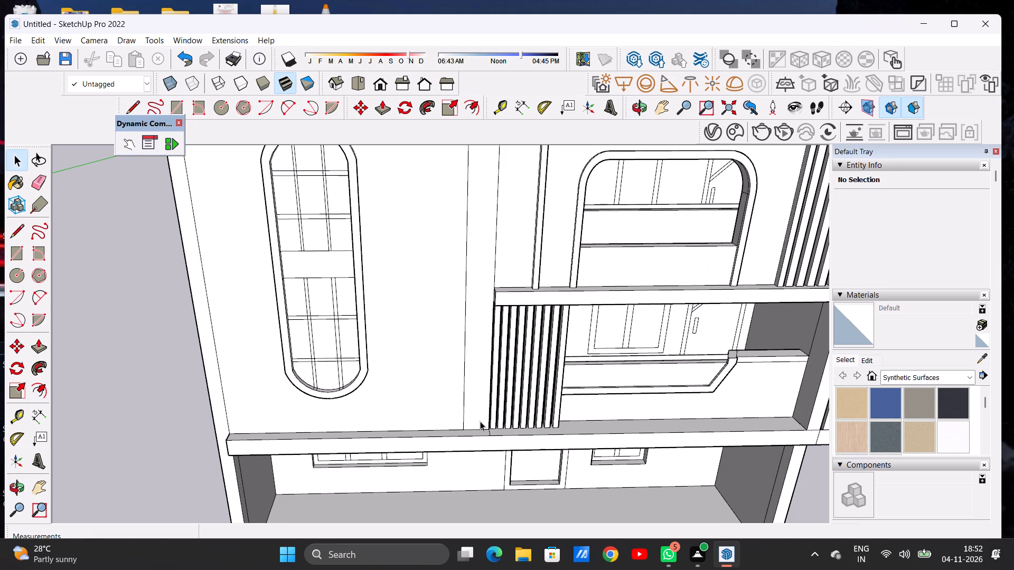
key("space")
scroll(398, 422, "down", 13)
key("o")
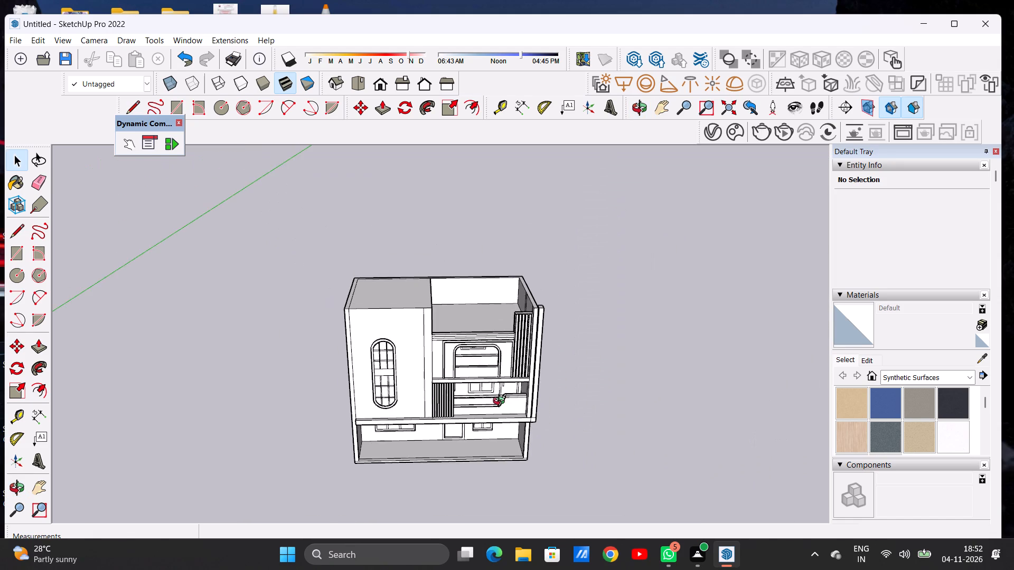
left_click_drag(504, 403, 507, 352)
scroll(554, 353, "down", 3)
scroll(554, 353, "up", 1)
scroll(554, 353, "down", 4)
scroll(471, 394, "up", 8)
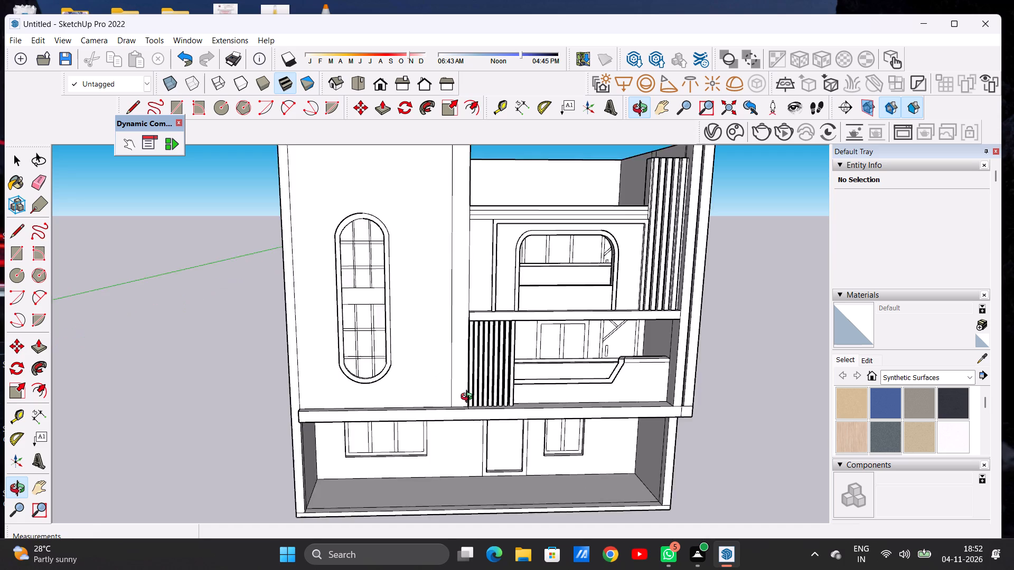
Copy the narrow vertical strip at the tall front wall's inner edge about 3' 1 11/16" sideways along the wall towards the rounded panel.
scroll(469, 398, "up", 5)
scroll(469, 398, "down", 1)
scroll(469, 398, "up", 4)
key("space")
double_click(450, 393)
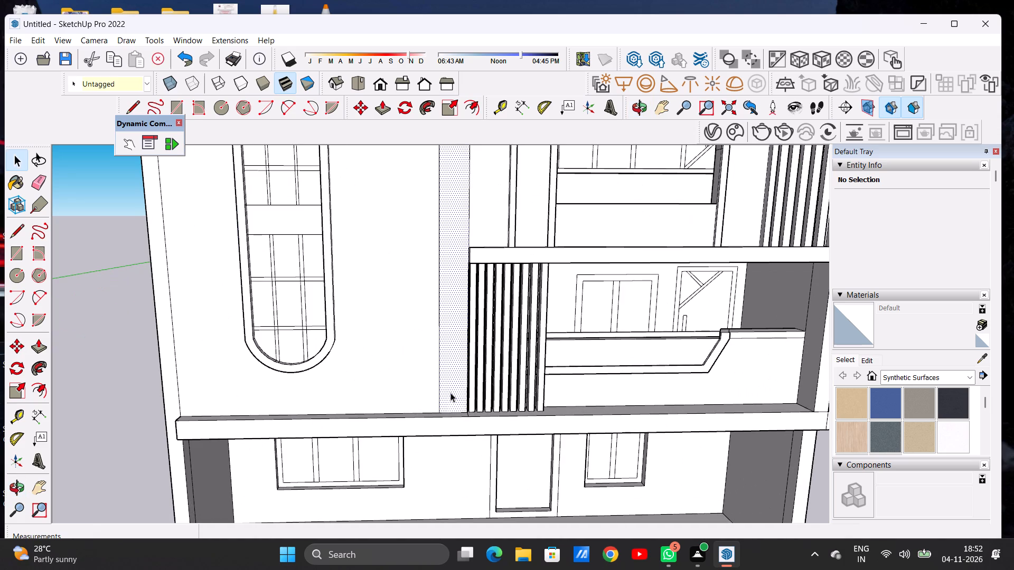
key("o")
left_click_drag(428, 399, 429, 456)
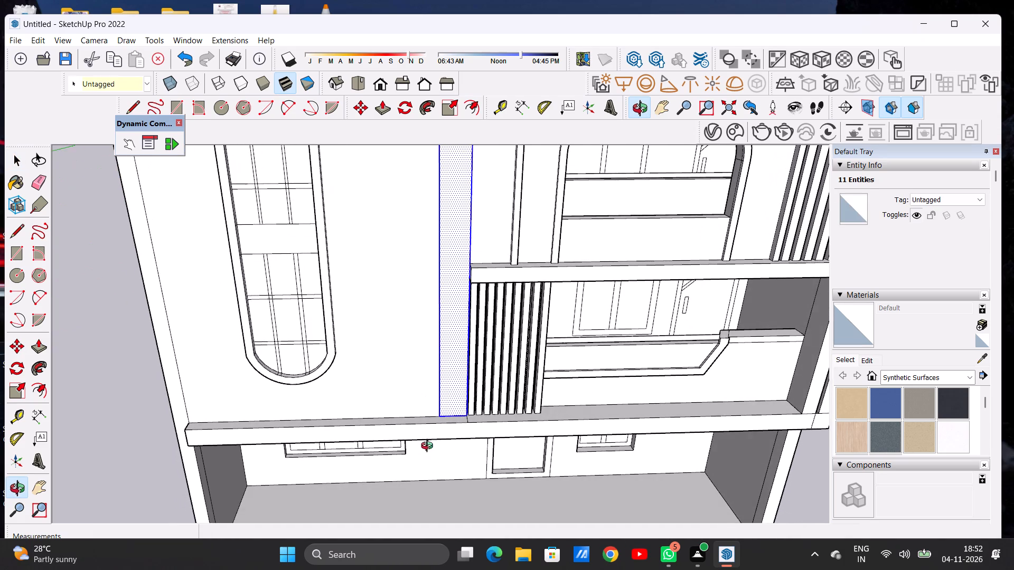
scroll(436, 427, "up", 7)
key("m")
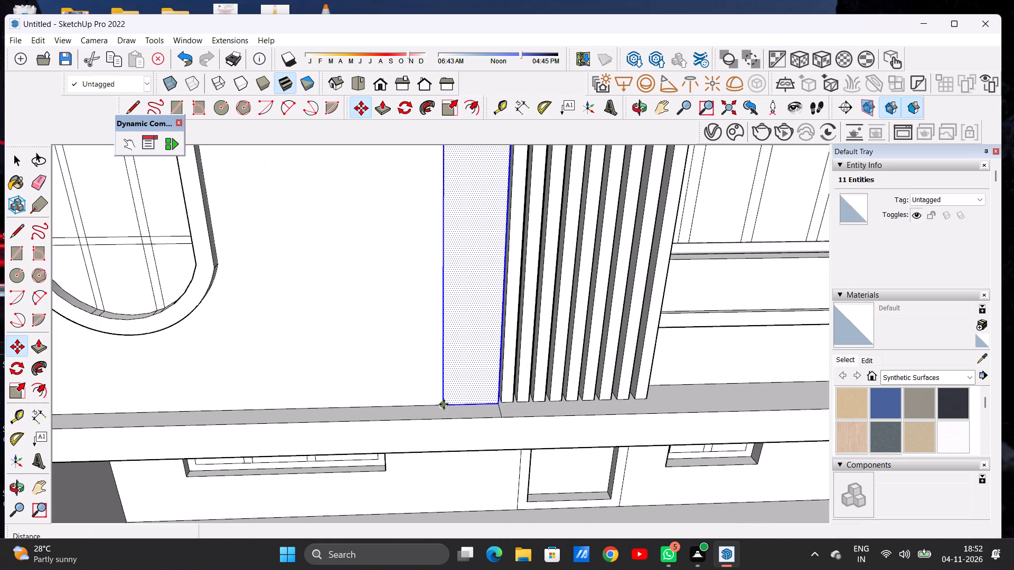
left_click(441, 401)
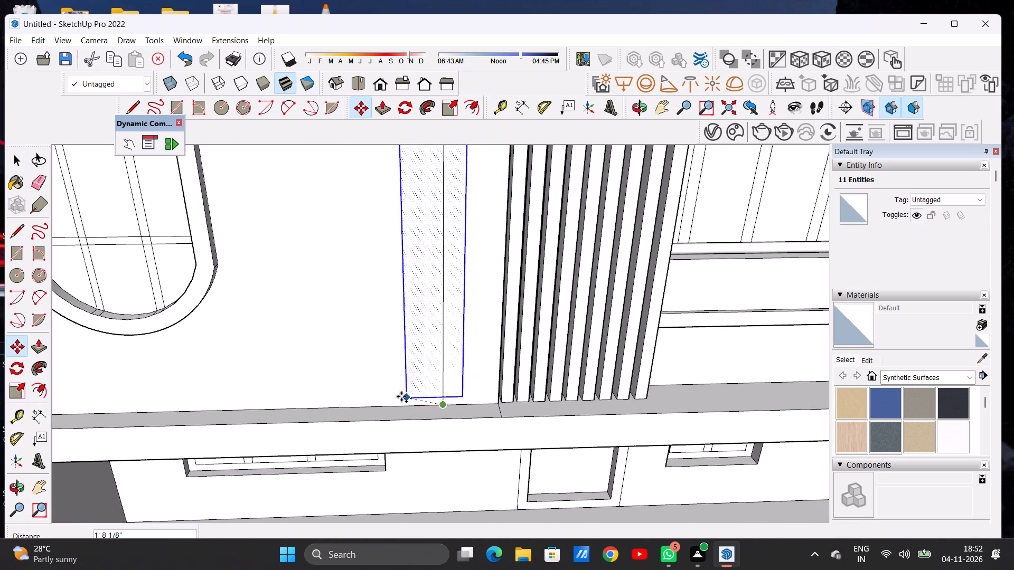
left_click(373, 406)
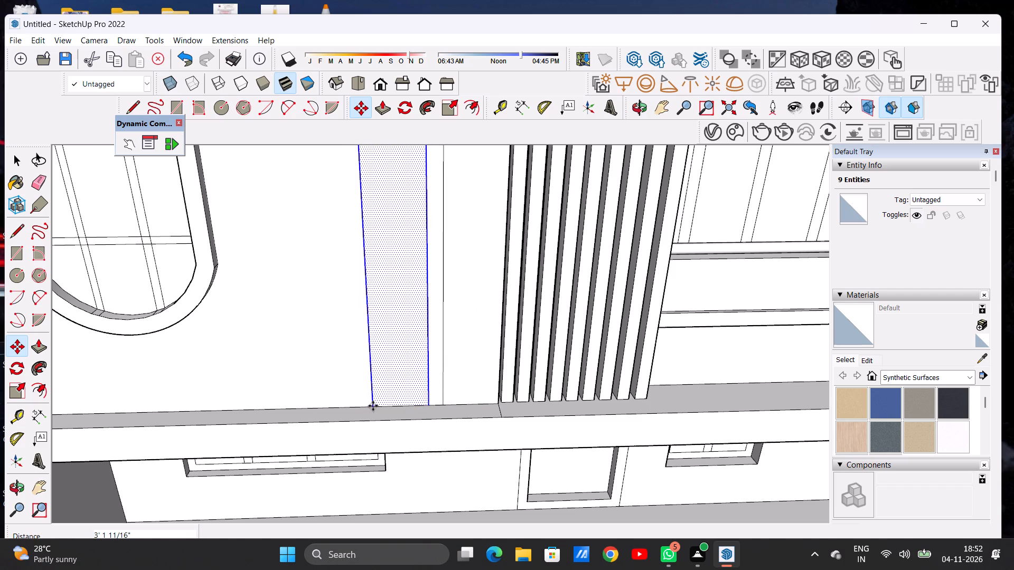
key("space")
scroll(441, 404, "down", 5)
scroll(440, 407, "up", 3)
scroll(396, 392, "down", 3)
scroll(396, 392, "up", 1)
scroll(396, 392, "down", 12)
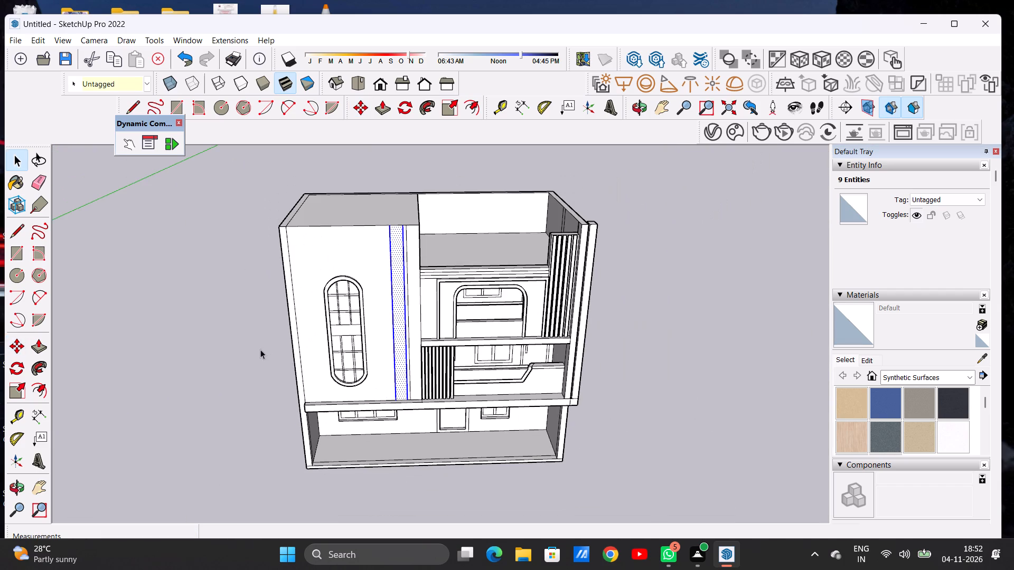
left_click(253, 348)
Examine the vertical strips beside the rounded panel and the whole front elevation from several angles and distances.
scroll(378, 251, "up", 7)
scroll(377, 286, "down", 2)
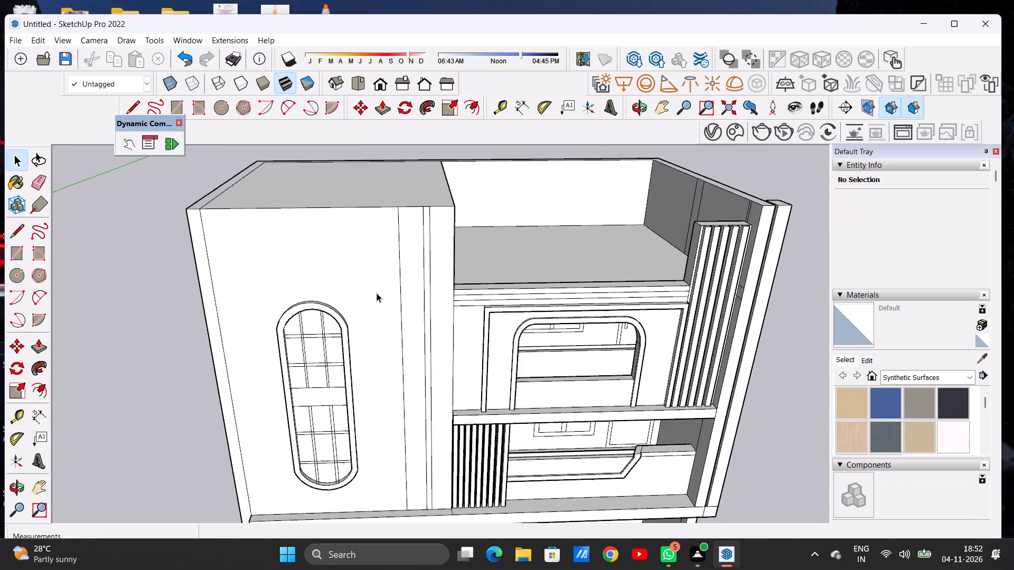
scroll(377, 293, "down", 17)
key("o")
left_click_drag(585, 339, 576, 287)
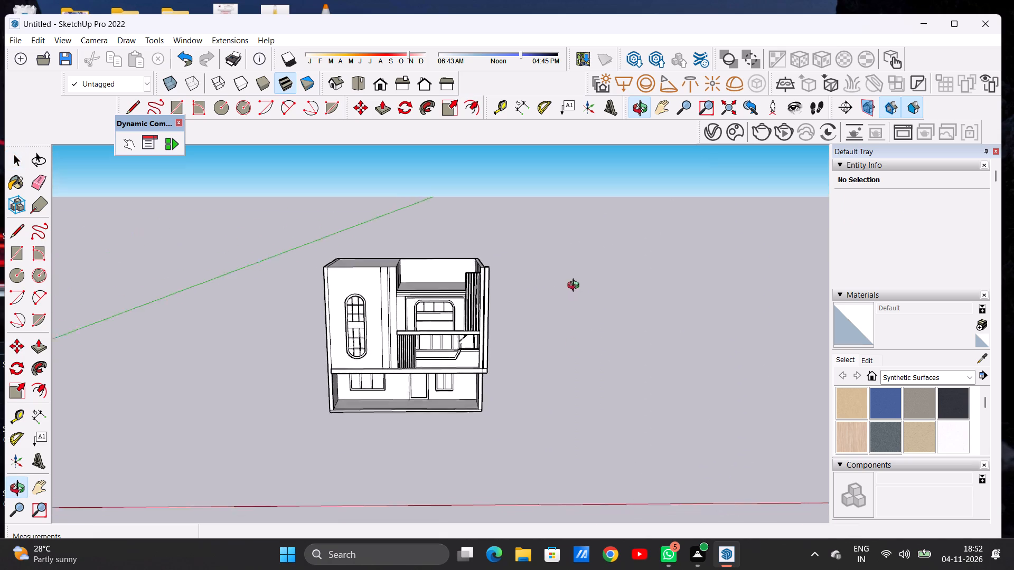
left_click_drag(576, 287, 607, 264)
scroll(284, 336, "up", 1)
scroll(296, 335, "down", 1)
scroll(299, 335, "up", 3)
scroll(483, 331, "down", 1)
scroll(483, 331, "up", 7)
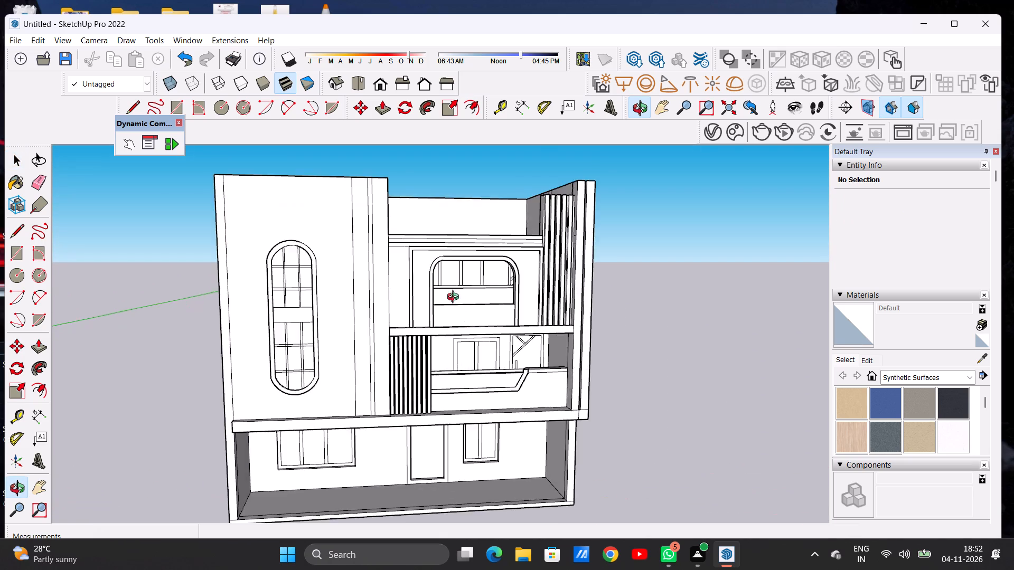
scroll(455, 298, "up", 9)
scroll(448, 296, "down", 1)
scroll(448, 296, "up", 4)
left_click_drag(467, 331, 454, 385)
scroll(474, 325, "down", 7)
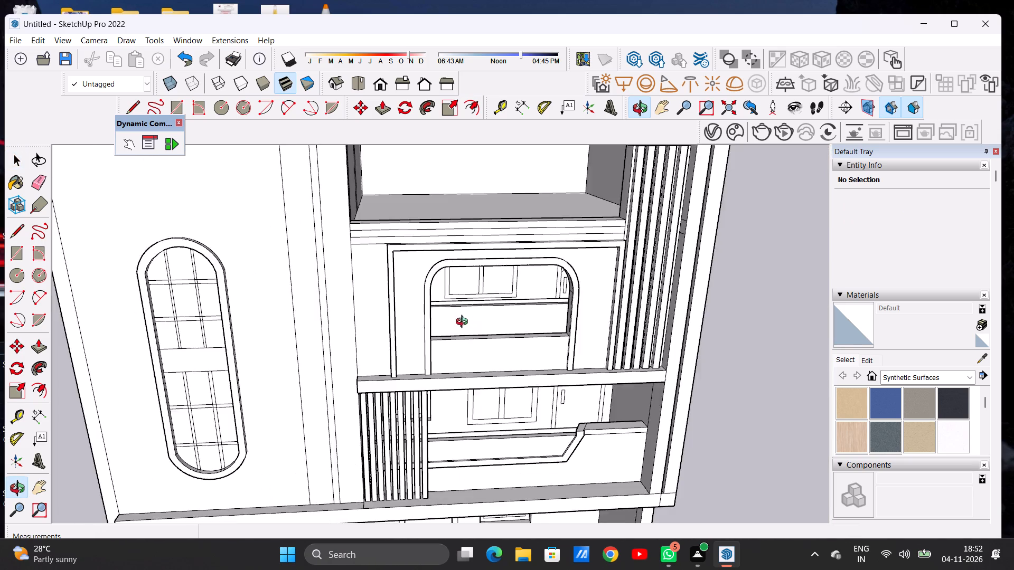
scroll(464, 323, "down", 7)
scroll(443, 310, "up", 1)
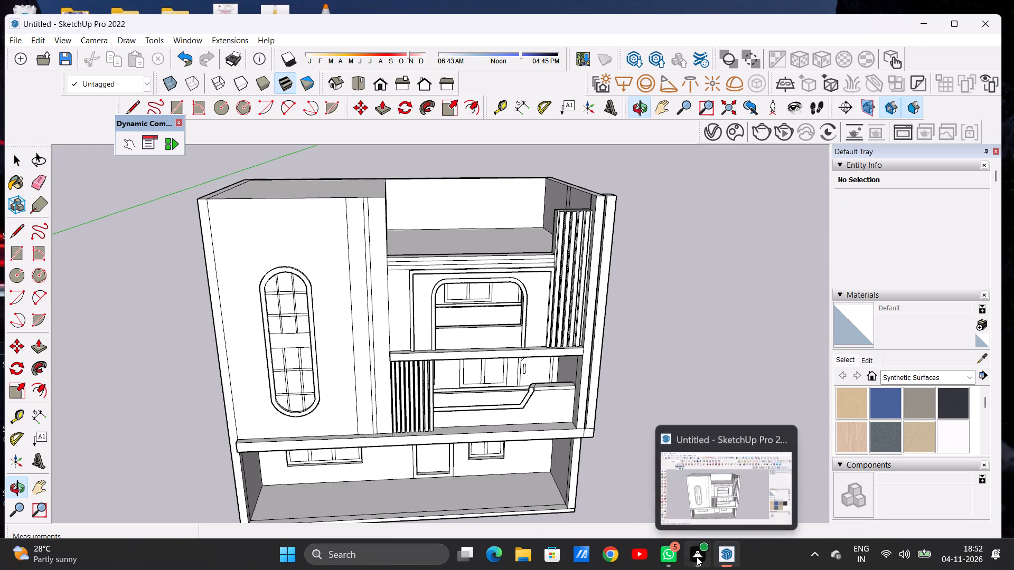
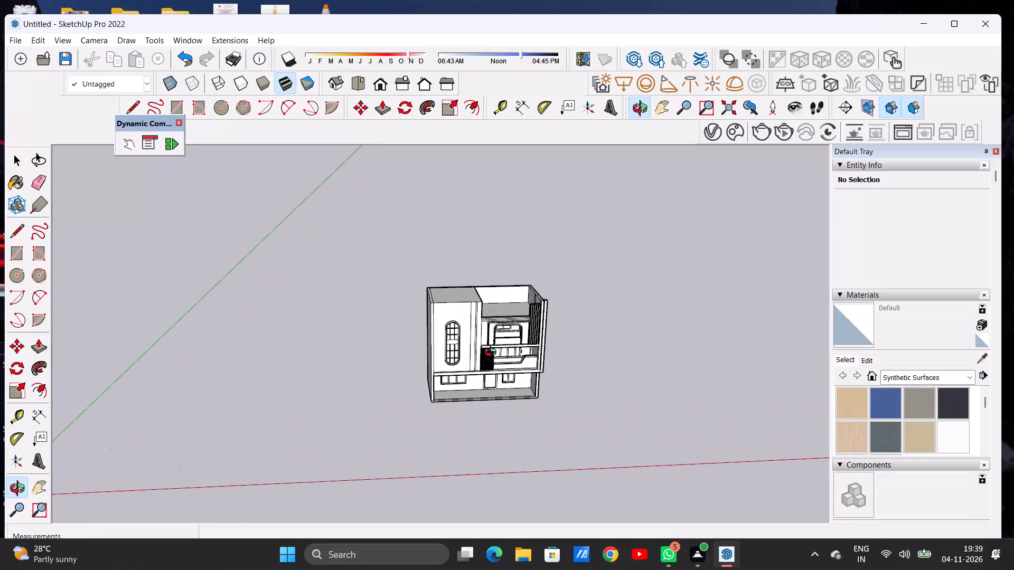
Examine the whole front elevation and the vertical strips beside the rounded panel from several angles and distances.
scroll(540, 369, "up", 5)
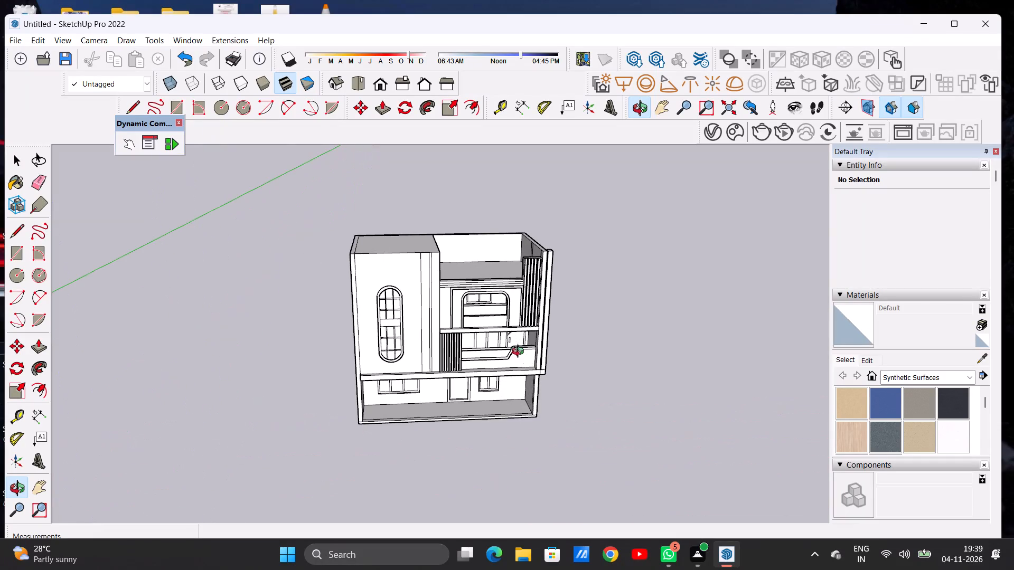
left_click_drag(509, 372, 478, 298)
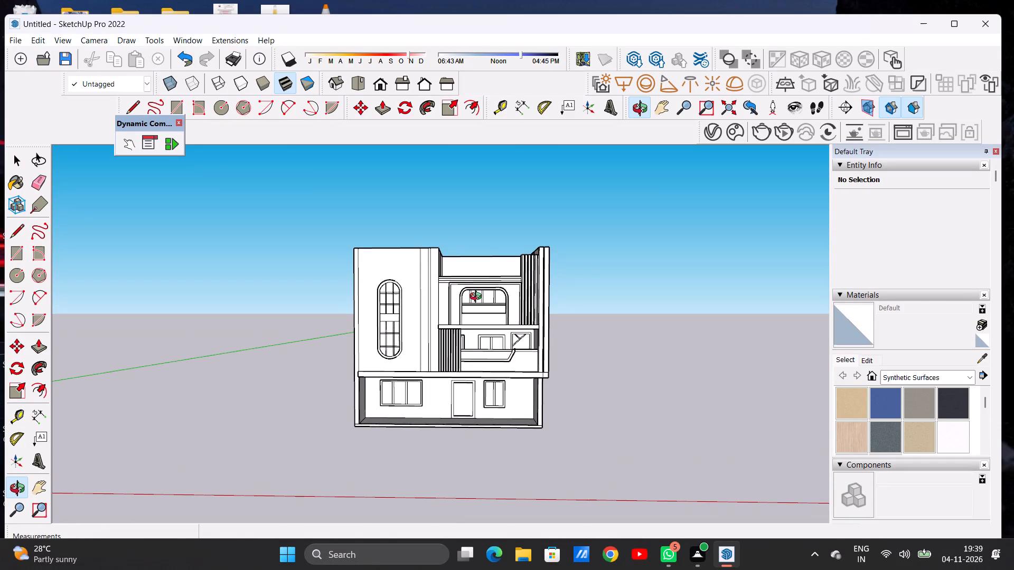
scroll(582, 333, "down", 6)
scroll(556, 331, "up", 6)
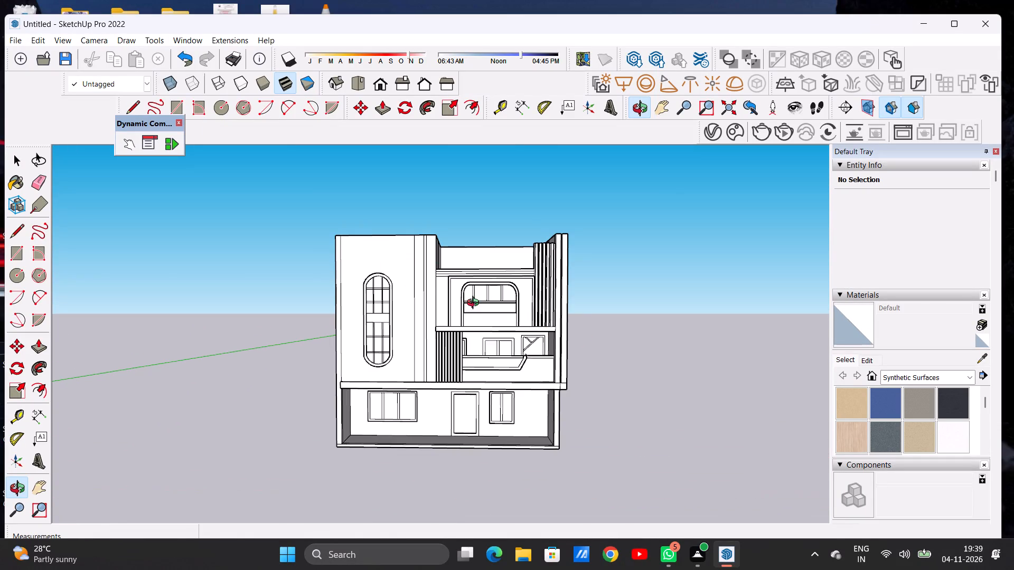
scroll(475, 304, "up", 8)
left_click_drag(552, 303, 558, 352)
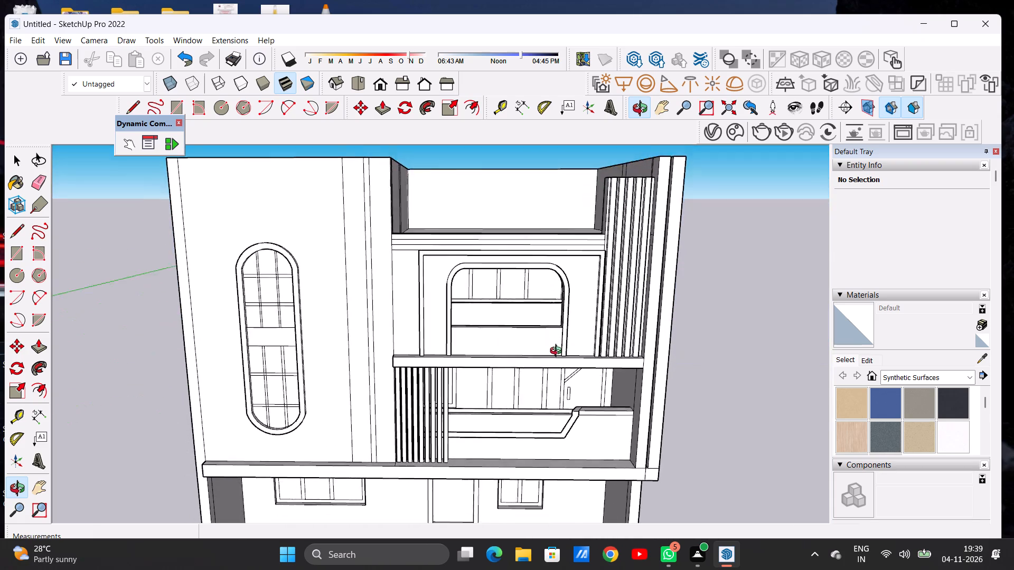
left_click_drag(558, 352, 543, 362)
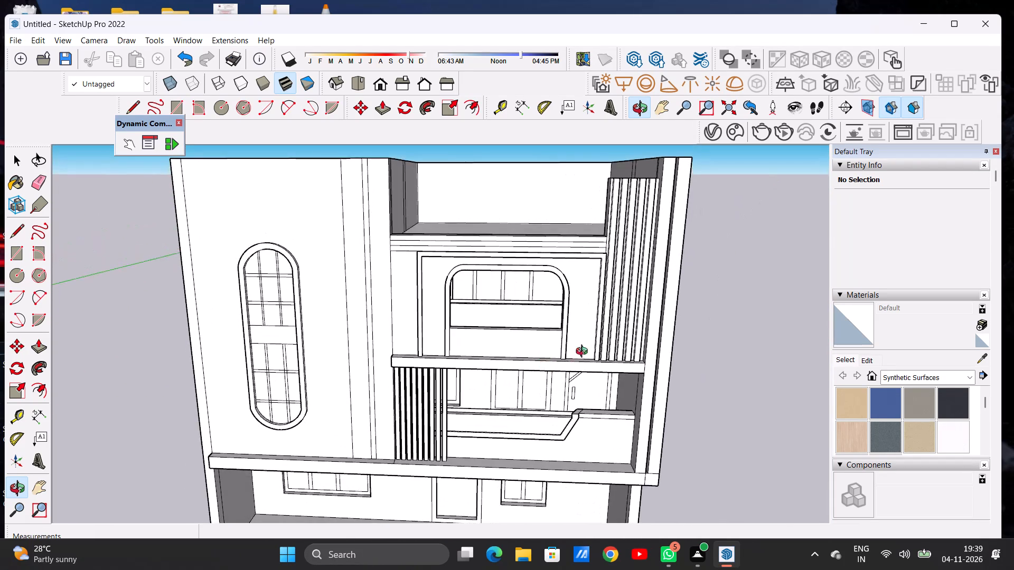
scroll(584, 349, "down", 15)
scroll(500, 376, "up", 2)
scroll(500, 376, "down", 1)
scroll(500, 376, "up", 8)
scroll(500, 376, "down", 1)
scroll(500, 376, "up", 1)
left_click_drag(538, 369, 194, 336)
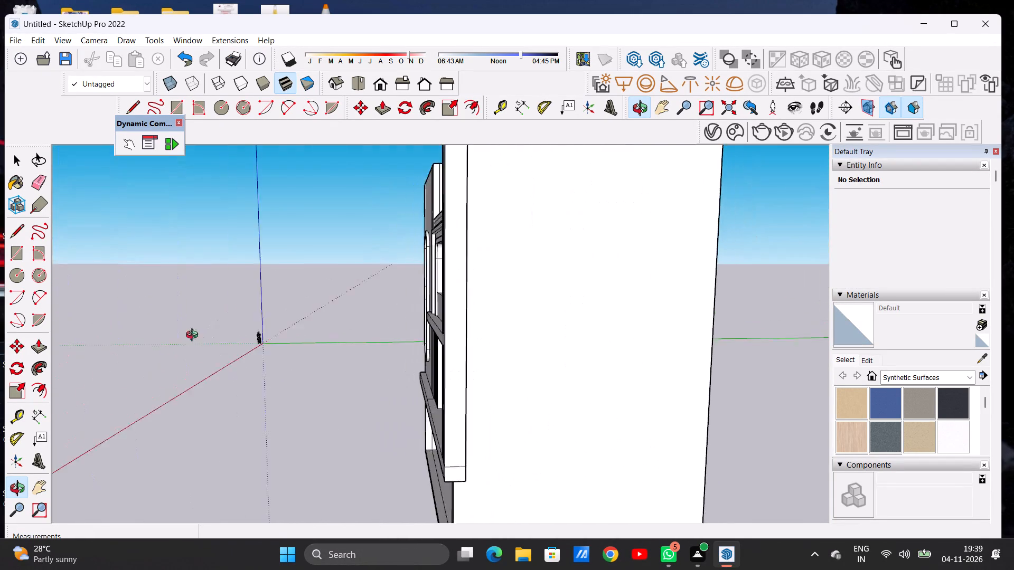
Push/Pull the wide middle band of the rounded panel outward about 5 7/8" to meet the surrounding frame's front face.
left_click_drag(194, 336, 456, 443)
scroll(400, 242, "up", 4)
scroll(400, 242, "down", 1)
scroll(400, 242, "up", 7)
left_click_drag(452, 266, 297, 292)
scroll(408, 284, "up", 8)
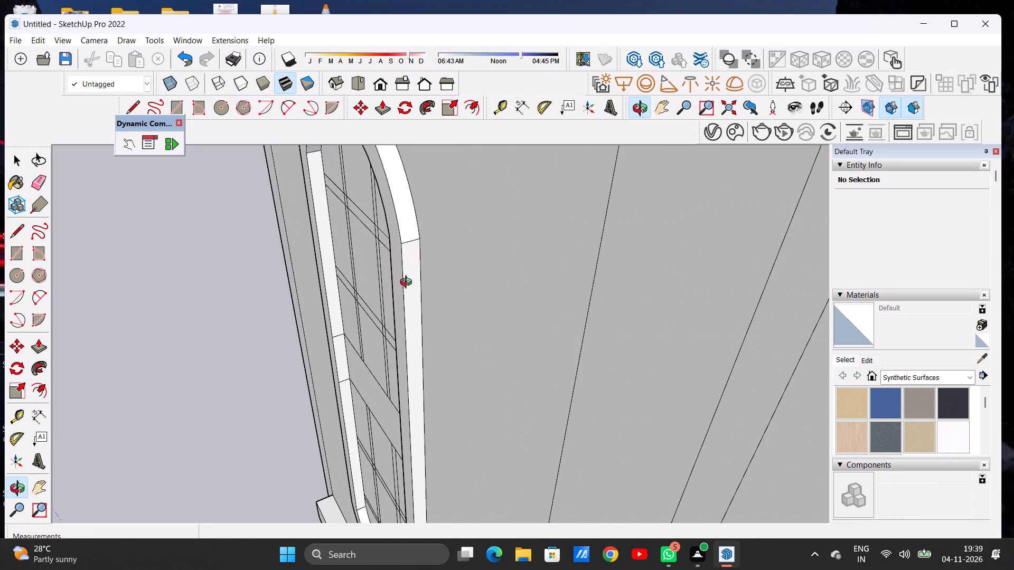
scroll(504, 215, "down", 8)
left_click_drag(440, 334, 454, 323)
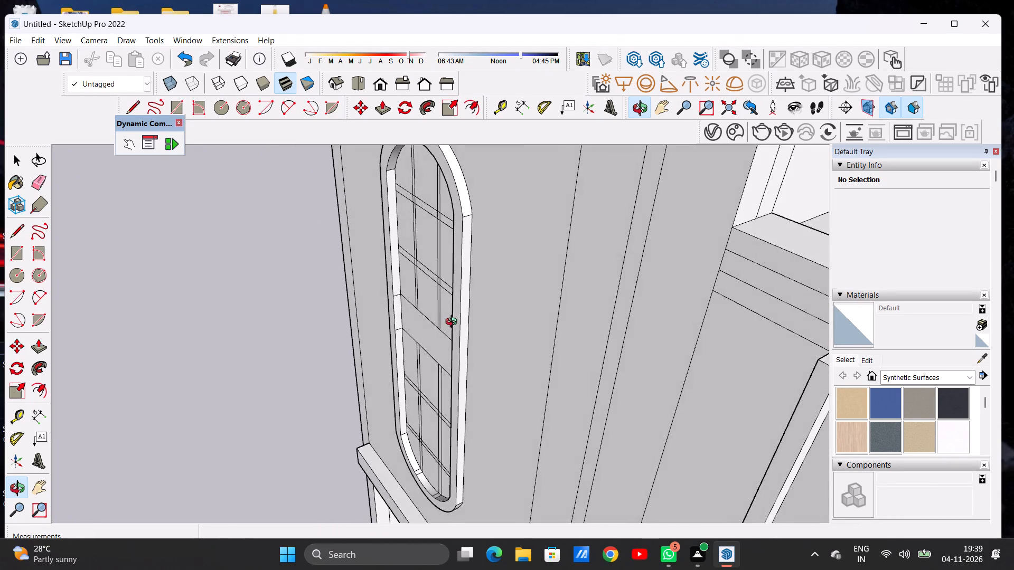
left_click_drag(454, 323, 459, 312)
scroll(402, 321, "up", 8)
scroll(409, 307, "down", 1)
scroll(409, 307, "up", 1)
scroll(409, 307, "down", 1)
scroll(409, 307, "up", 1)
key("p")
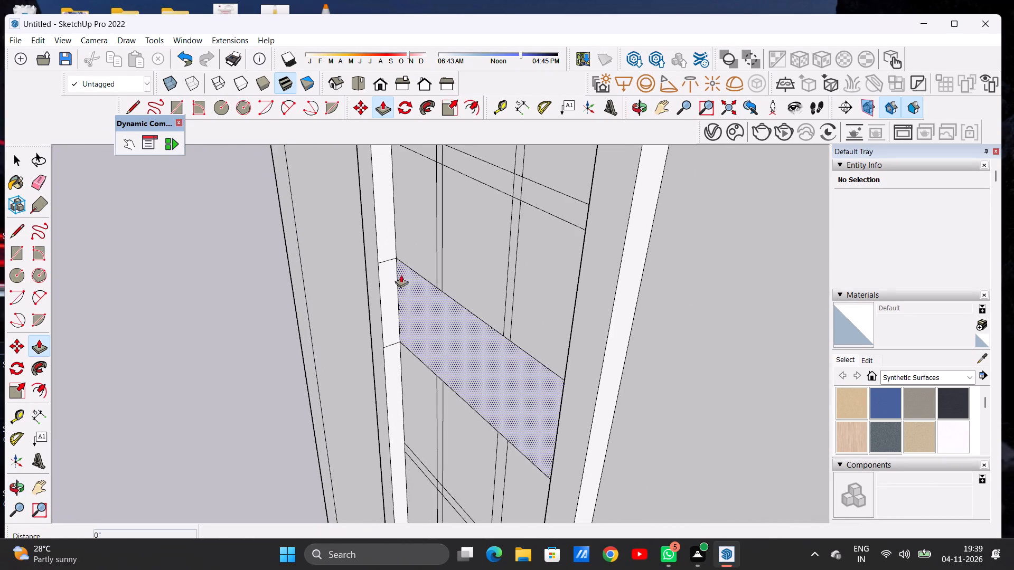
scroll(400, 271, "up", 8)
left_click(400, 270)
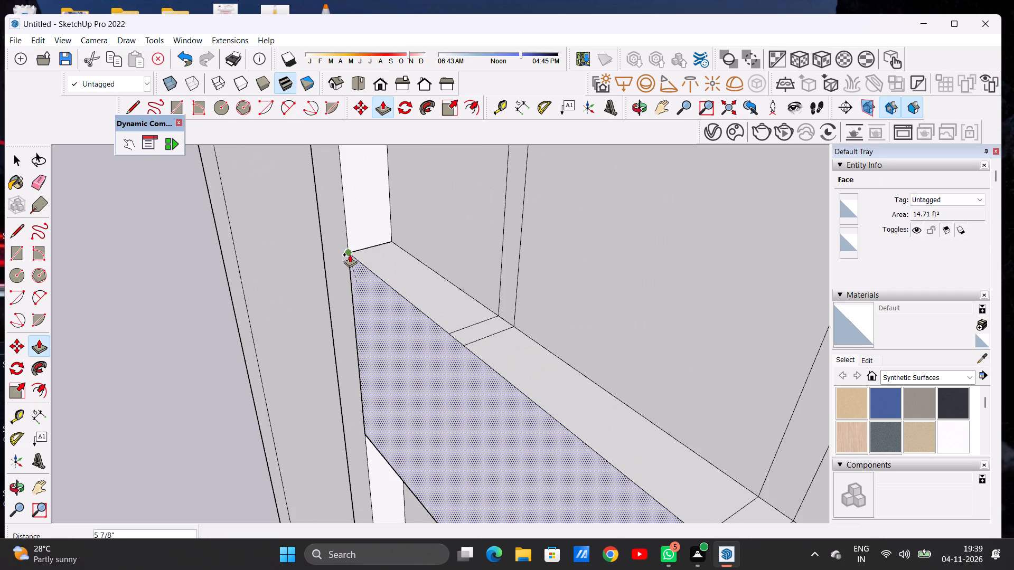
left_click(350, 254)
key("space")
Erase the two pairs of short edges crossing the top face of the rounded panel's raised middle band.
type("O")
scroll(427, 311, "down", 18)
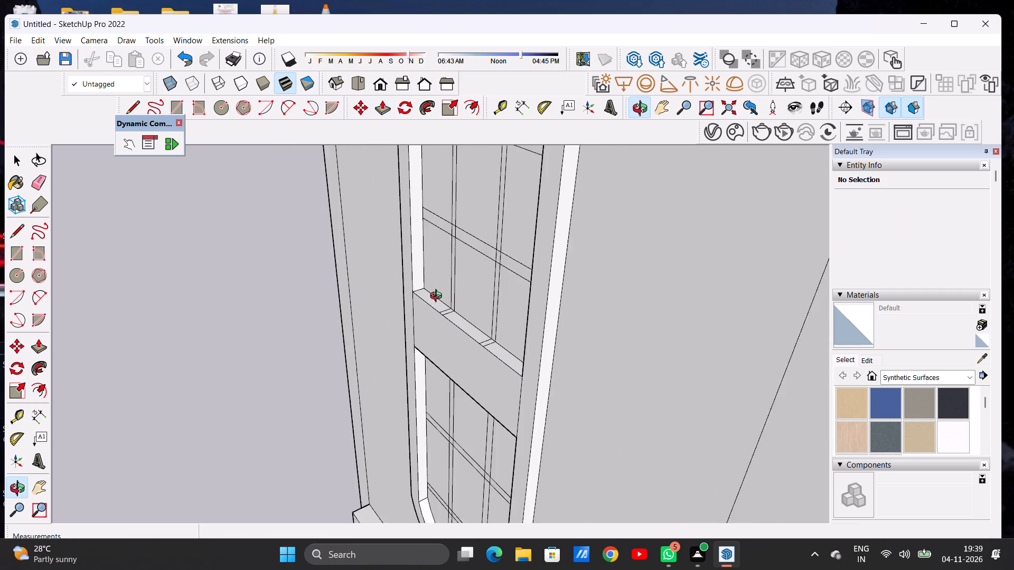
scroll(438, 297, "down", 11)
scroll(440, 320, "up", 3)
scroll(440, 320, "down", 1)
scroll(440, 320, "up", 1)
scroll(440, 320, "down", 1)
left_click_drag(466, 308, 593, 370)
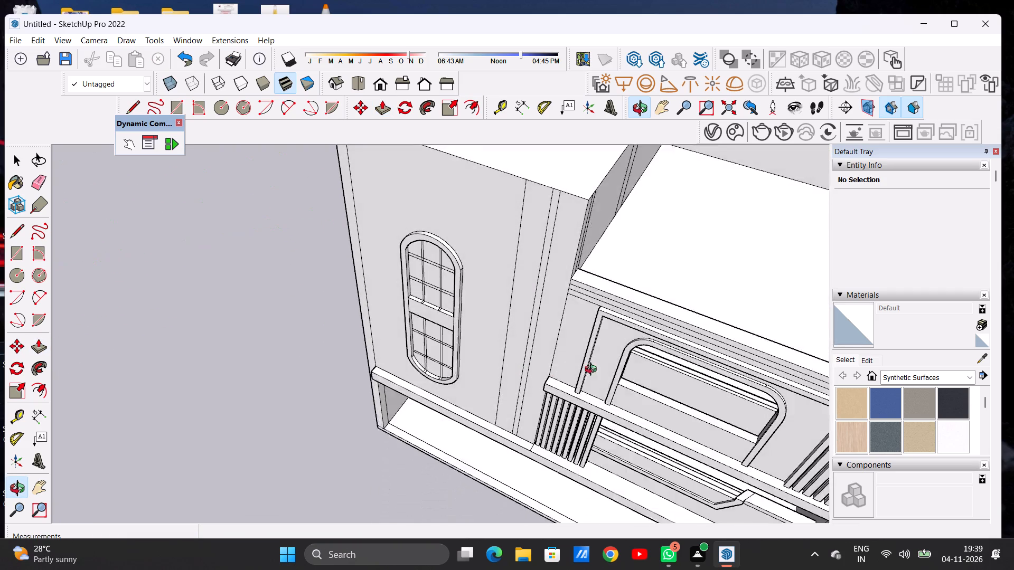
left_click_drag(593, 370, 567, 363)
scroll(419, 308, "up", 2)
scroll(419, 308, "down", 1)
scroll(419, 308, "up", 10)
scroll(484, 278, "down", 1)
left_click_drag(332, 327, 343, 389)
scroll(386, 371, "up", 1)
scroll(386, 371, "down", 1)
scroll(386, 371, "up", 3)
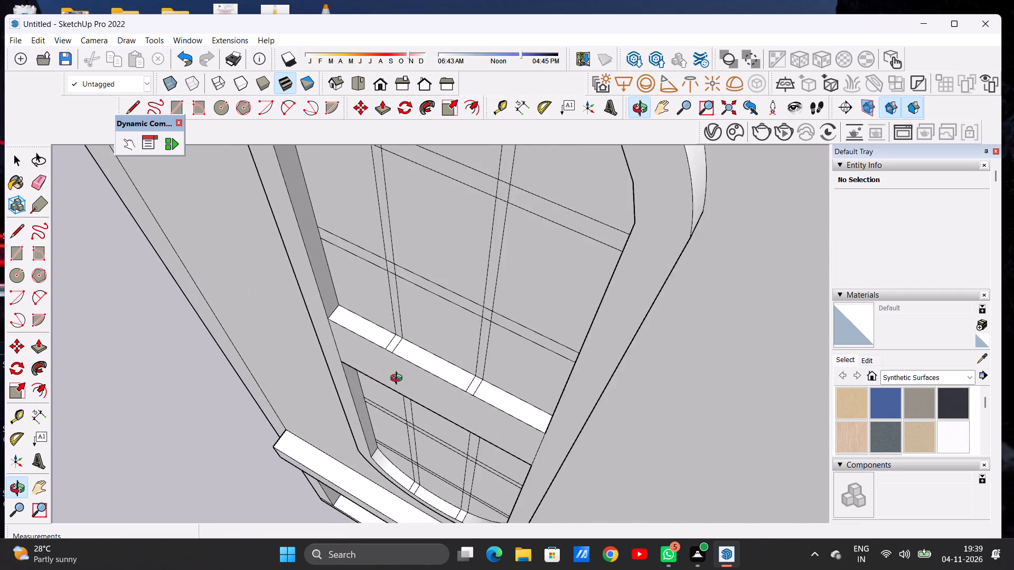
scroll(399, 379, "up", 6)
scroll(457, 379, "up", 2)
key("e")
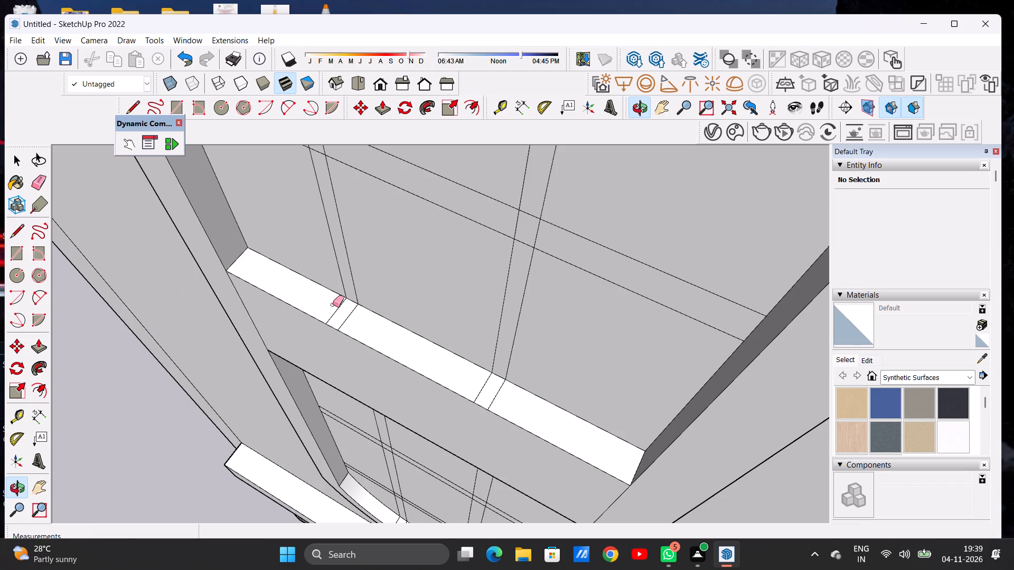
left_click_drag(333, 305, 353, 318)
left_click_drag(477, 382, 502, 397)
scroll(521, 266, "down", 12)
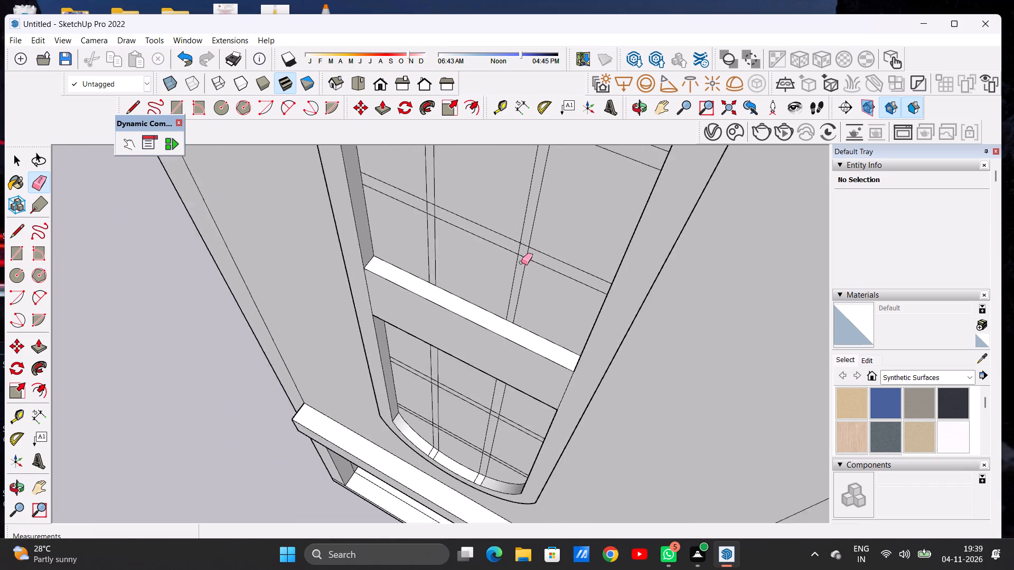
scroll(521, 262, "down", 4)
key("space")
Erase the two pairs of short edges crossing the underside of the rounded panel's raised middle band.
type("OI")
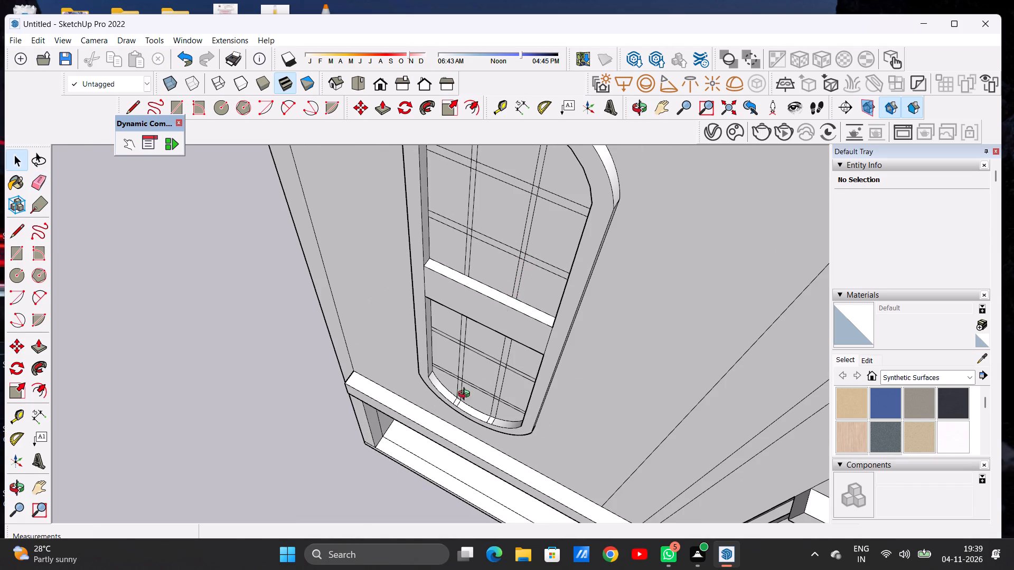
left_click_drag(471, 386, 504, 284)
scroll(503, 415, "down", 10)
left_click_drag(503, 379, 547, 187)
scroll(499, 308, "up", 15)
left_click_drag(526, 472, 554, 297)
scroll(486, 405, "up", 3)
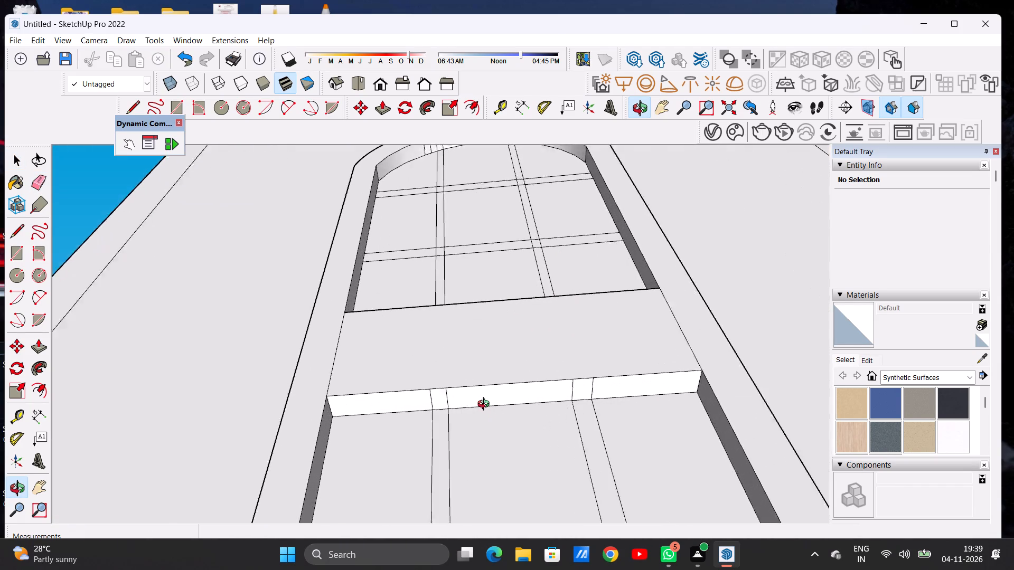
scroll(486, 405, "up", 4)
key("e")
left_click_drag(408, 395, 438, 392)
left_click_drag(642, 379, 588, 389)
key("space")
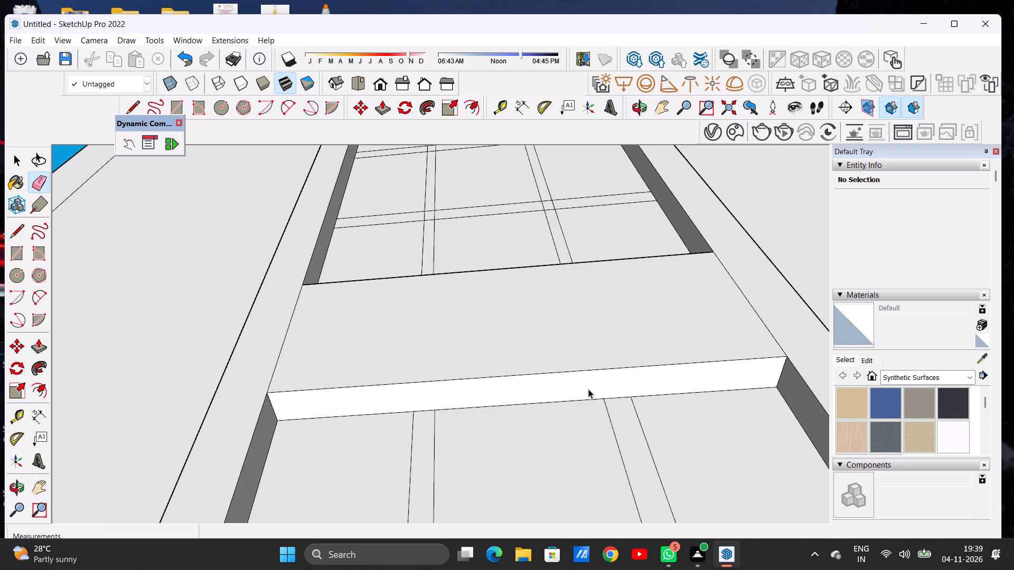
Examine the rounded panel with its raised middle band and the whole front elevation from several angles and distances.
type("O")
scroll(604, 413, "down", 15)
scroll(572, 406, "up", 1)
scroll(572, 405, "down", 11)
left_click_drag(586, 330, 468, 476)
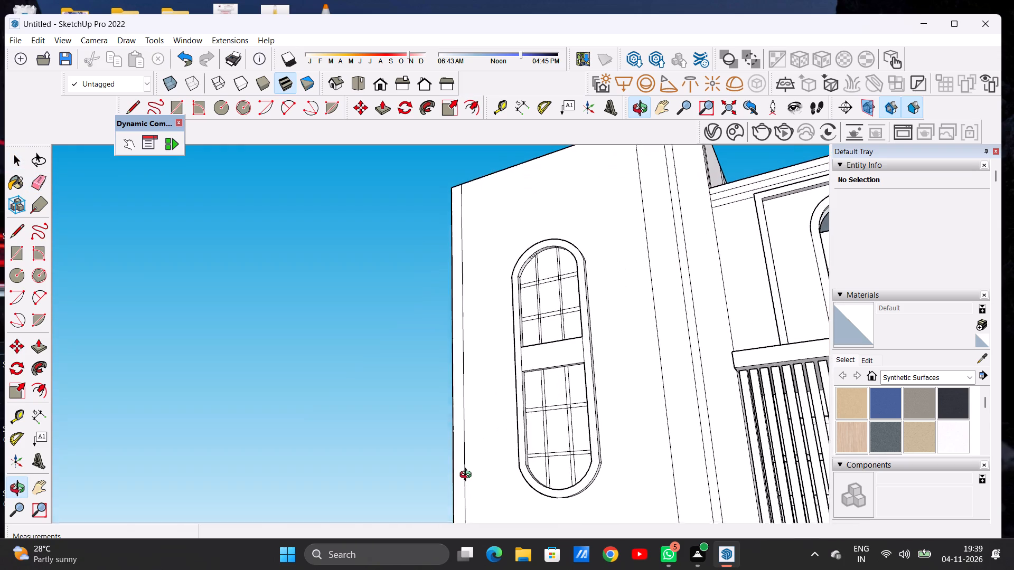
left_click_drag(468, 476, 468, 478)
scroll(569, 382, "down", 3)
scroll(569, 382, "up", 1)
scroll(569, 382, "down", 6)
scroll(402, 376, "up", 1)
scroll(402, 376, "down", 12)
left_click_drag(546, 398, 638, 471)
scroll(431, 333, "down", 1)
scroll(431, 333, "up", 5)
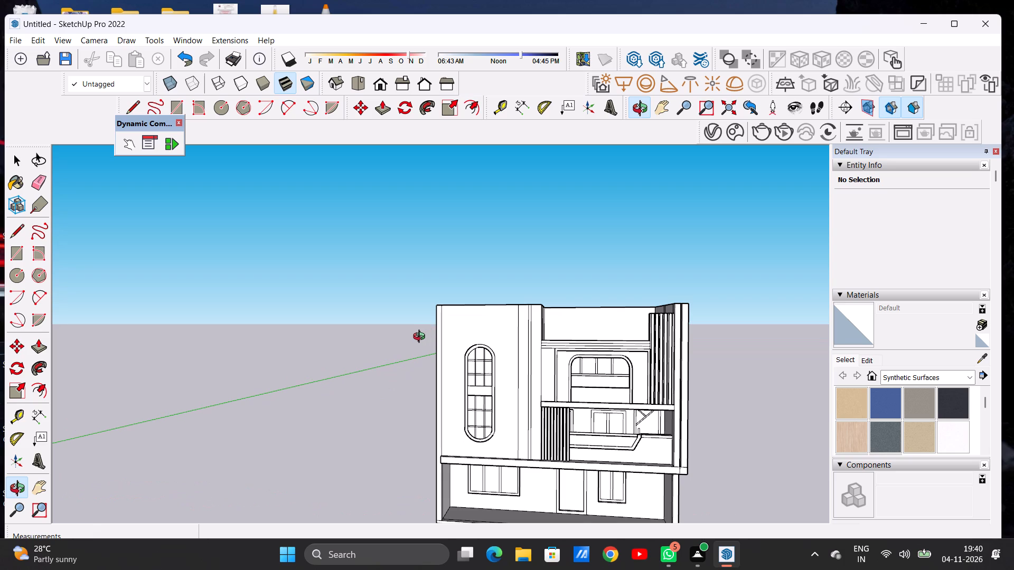
scroll(405, 348, "down", 15)
scroll(461, 372, "up", 11)
scroll(423, 362, "down", 2)
scroll(423, 362, "up", 1)
scroll(423, 362, "down", 1)
scroll(423, 362, "up", 4)
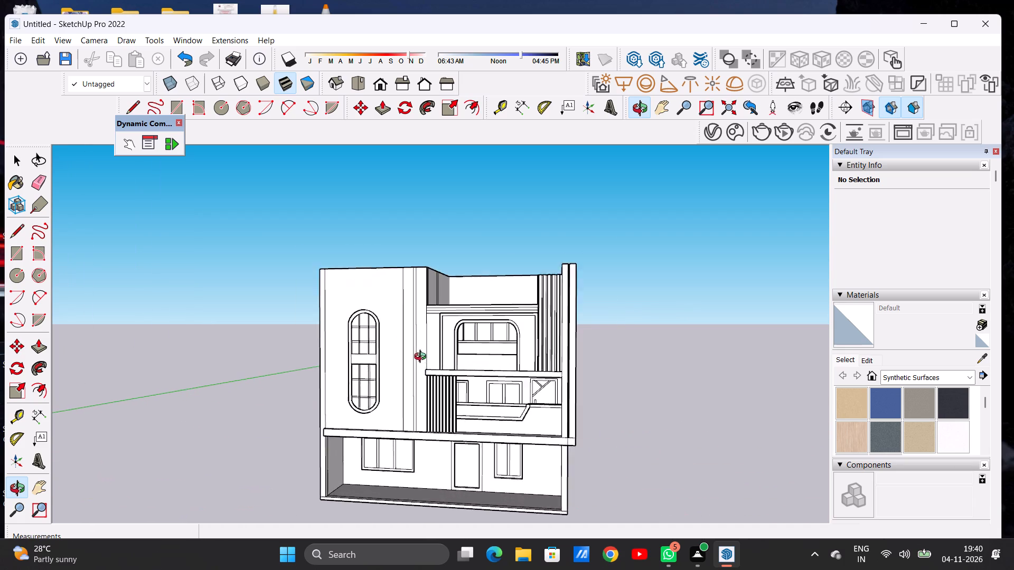
scroll(422, 358, "up", 1)
left_click_drag(368, 335, 411, 349)
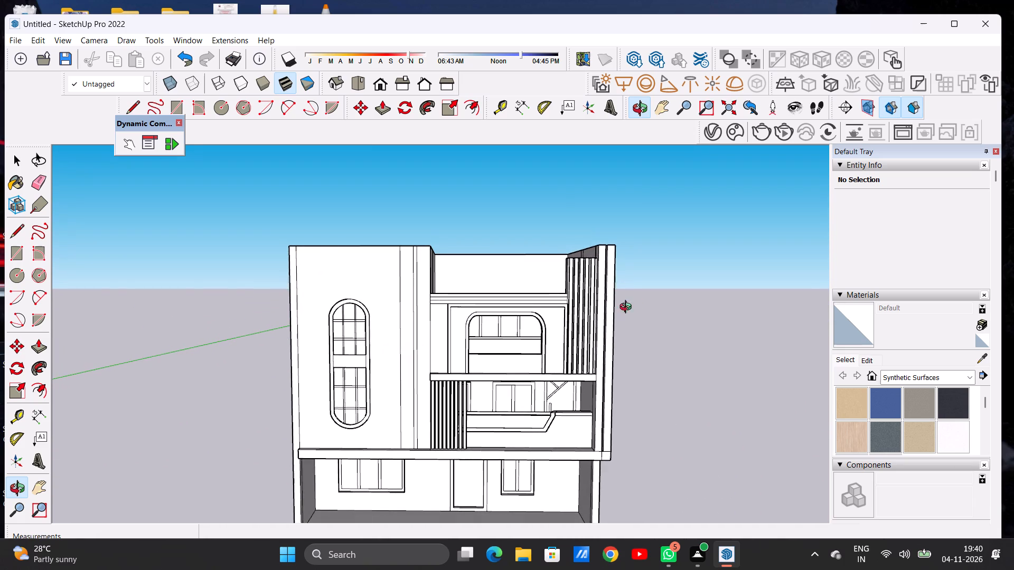
Copy the wide vertical strip on the tall front wall about 4' 3 1/16" sideways along the wall towards the rounded panel.
scroll(639, 307, "down", 3)
scroll(439, 416, "up", 6)
scroll(516, 410, "up", 1)
scroll(508, 413, "down", 1)
scroll(503, 414, "up", 2)
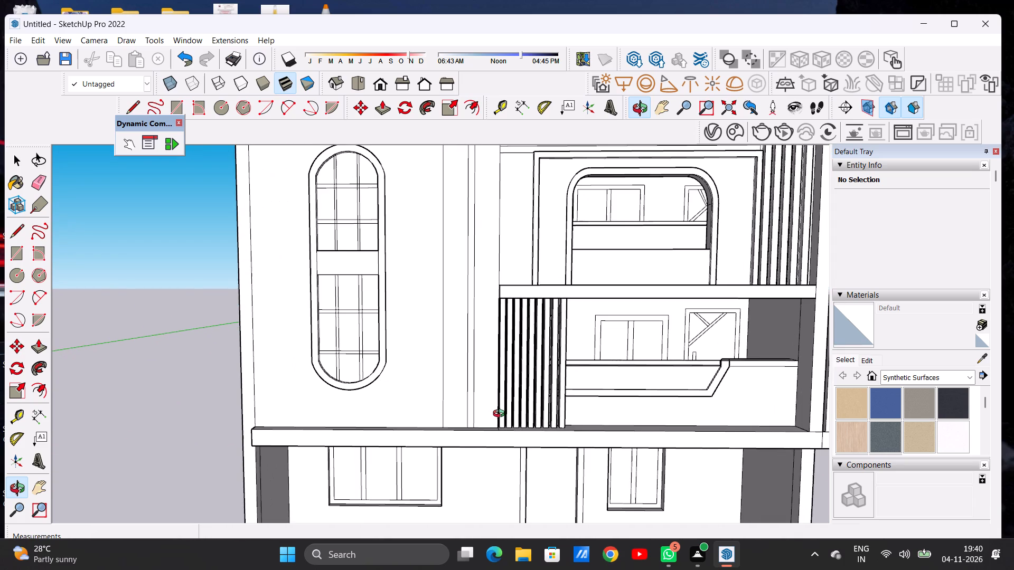
scroll(454, 374, "down", 5)
key("space")
scroll(458, 404, "up", 7)
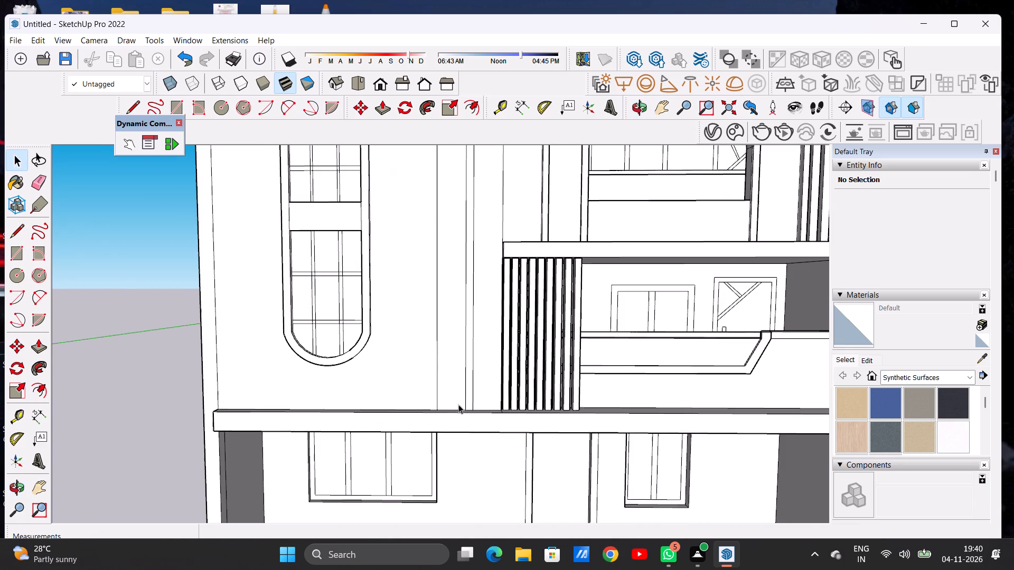
double_click(456, 395)
key("o")
left_click_drag(454, 392, 439, 442)
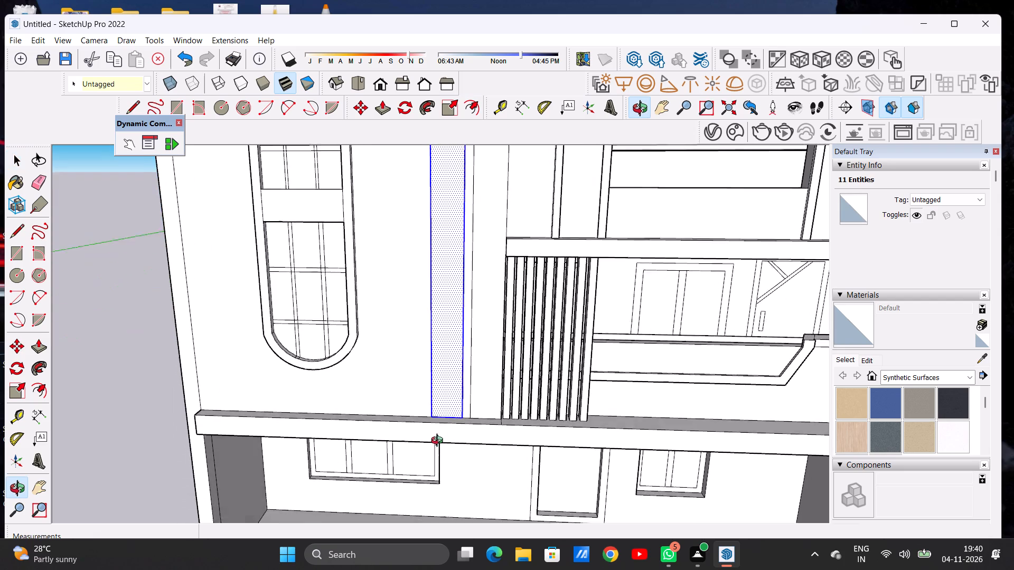
left_click_drag(439, 442, 442, 488)
scroll(412, 432, "up", 2)
scroll(417, 429, "down", 1)
scroll(417, 429, "up", 1)
scroll(417, 429, "down", 1)
scroll(417, 429, "up", 5)
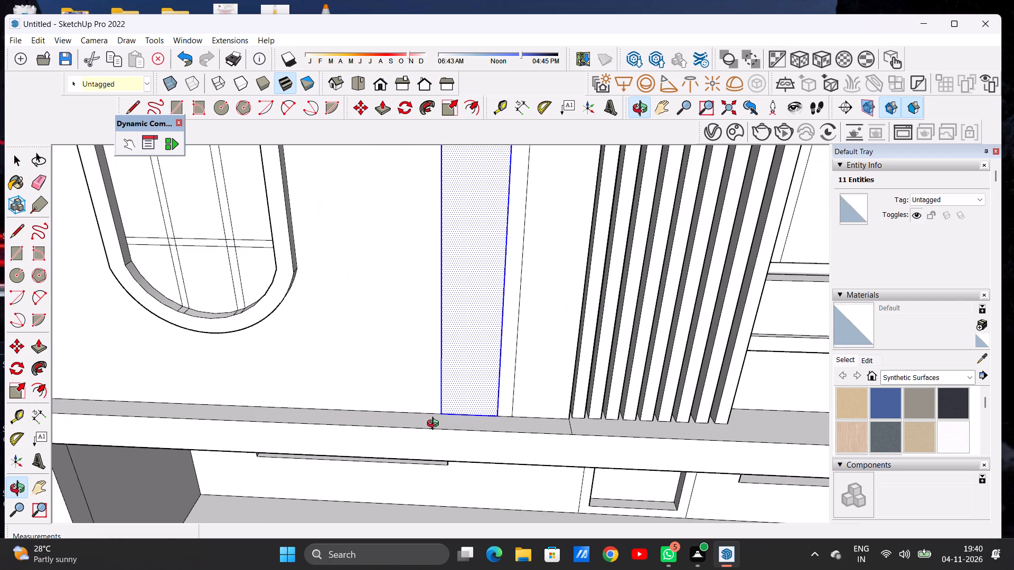
key("m")
left_click(440, 413)
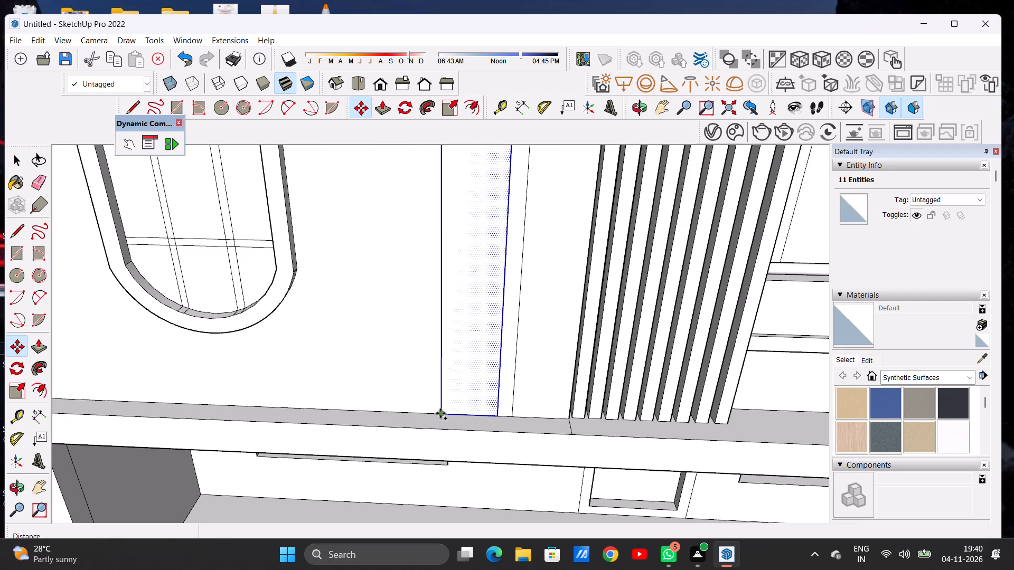
left_click(347, 411)
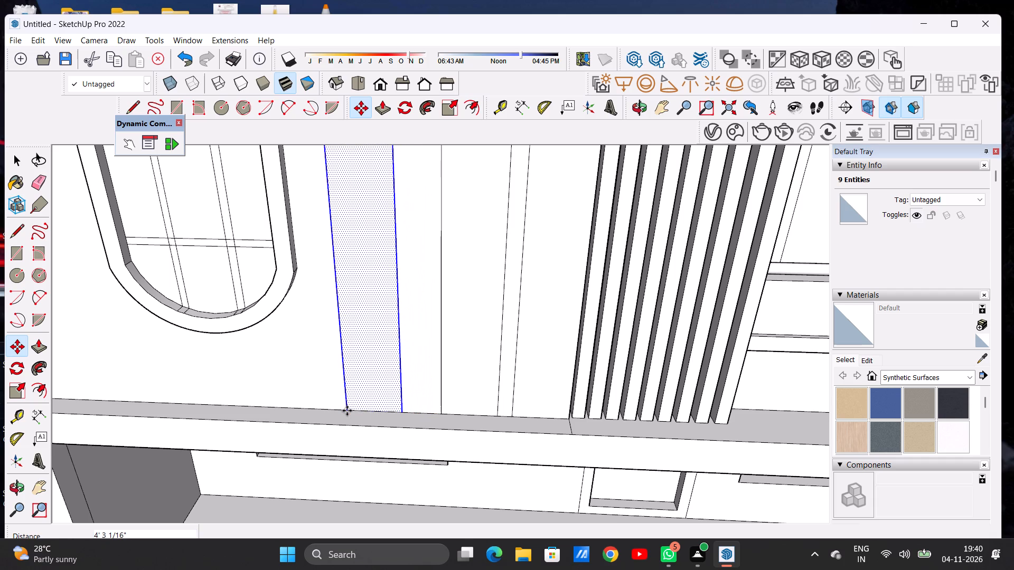
key("space")
Move the original wide vertical strip slightly along the wall towards its copy, evening out the gaps on both sides.
double_click(455, 394)
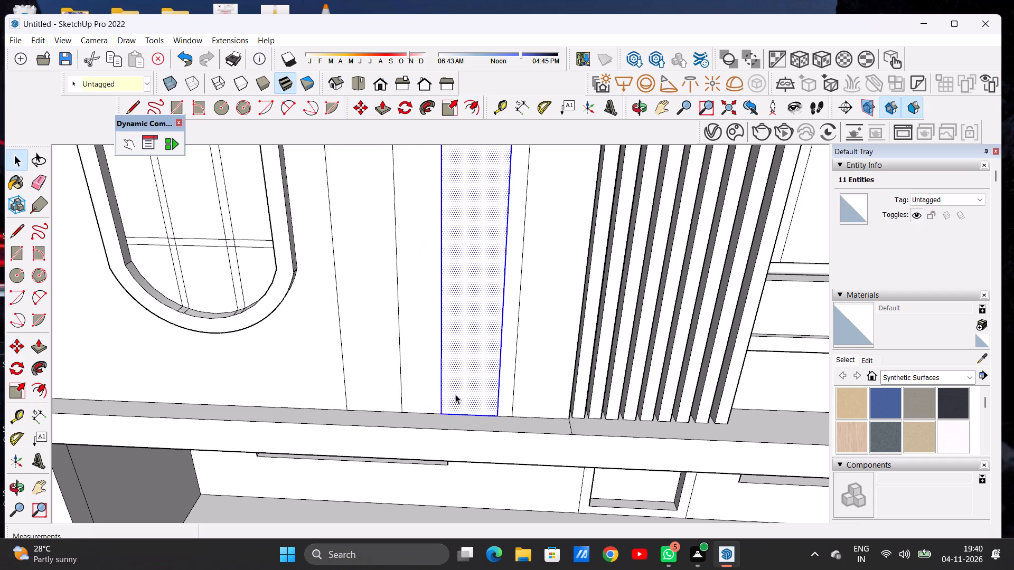
key("m")
left_click(438, 415)
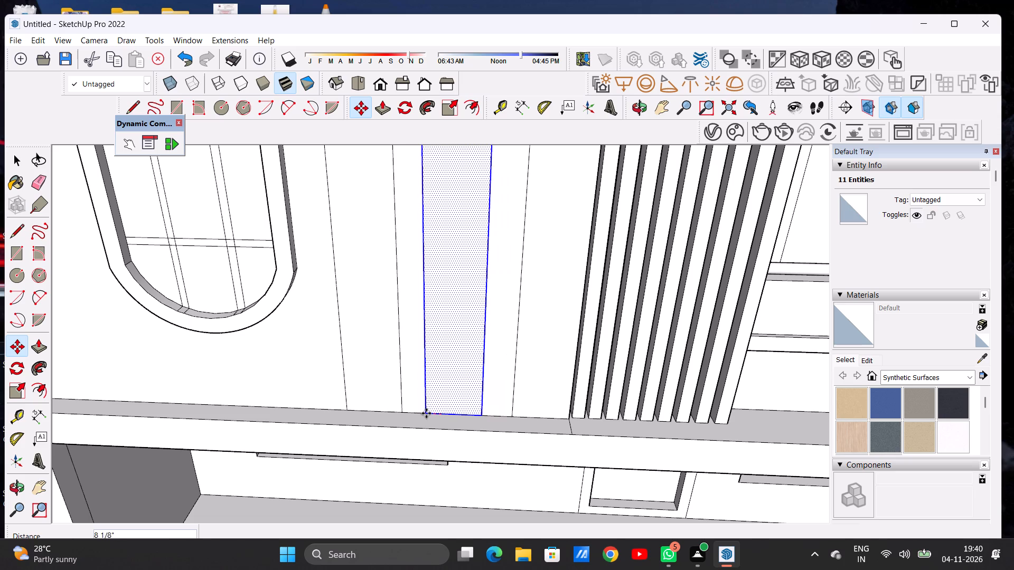
left_click(429, 412)
key("space")
Deselect the strip and examine the spacing of the vertical strips and the whole front elevation from several angles and distances.
scroll(459, 392, "down", 1)
scroll(459, 395, "up", 1)
scroll(459, 395, "down", 8)
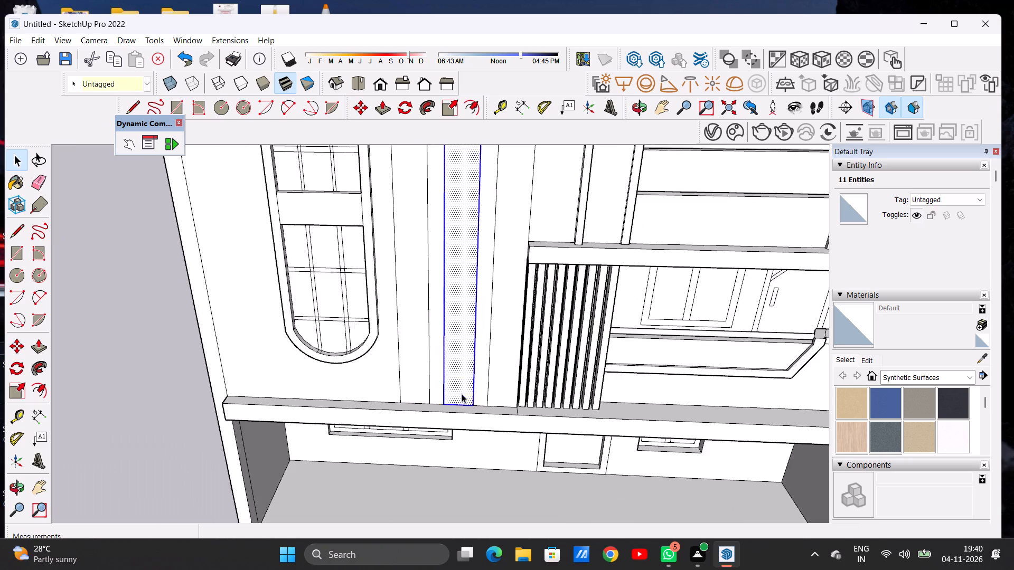
scroll(462, 394, "down", 4)
scroll(462, 394, "up", 1)
scroll(462, 394, "down", 1)
scroll(462, 394, "up", 1)
scroll(462, 394, "down", 3)
scroll(463, 390, "up", 1)
scroll(463, 390, "down", 12)
scroll(454, 386, "up", 3)
left_click(307, 382)
scroll(473, 270, "up", 2)
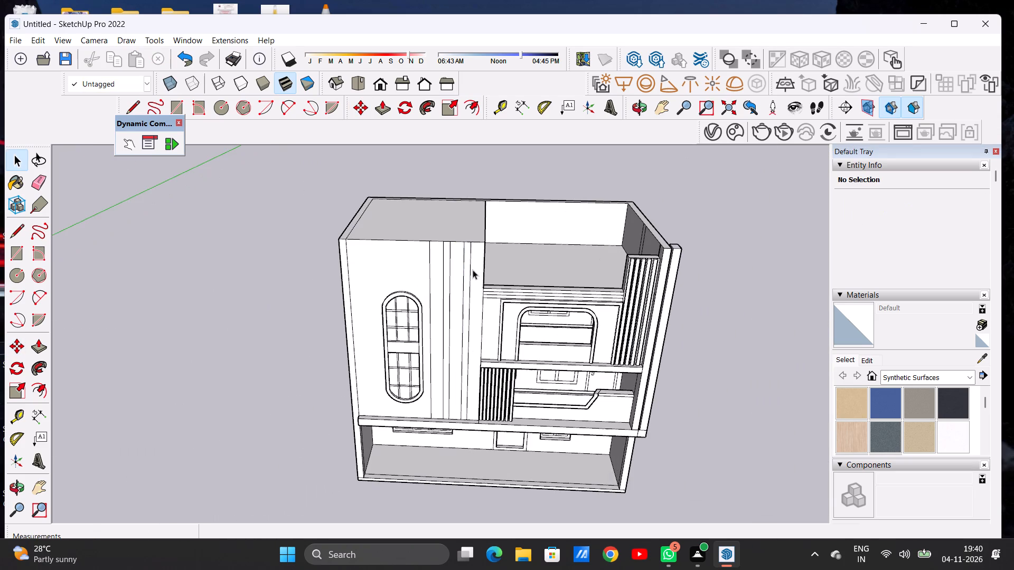
scroll(479, 329, "down", 3)
key("o")
left_click_drag(455, 344, 455, 287)
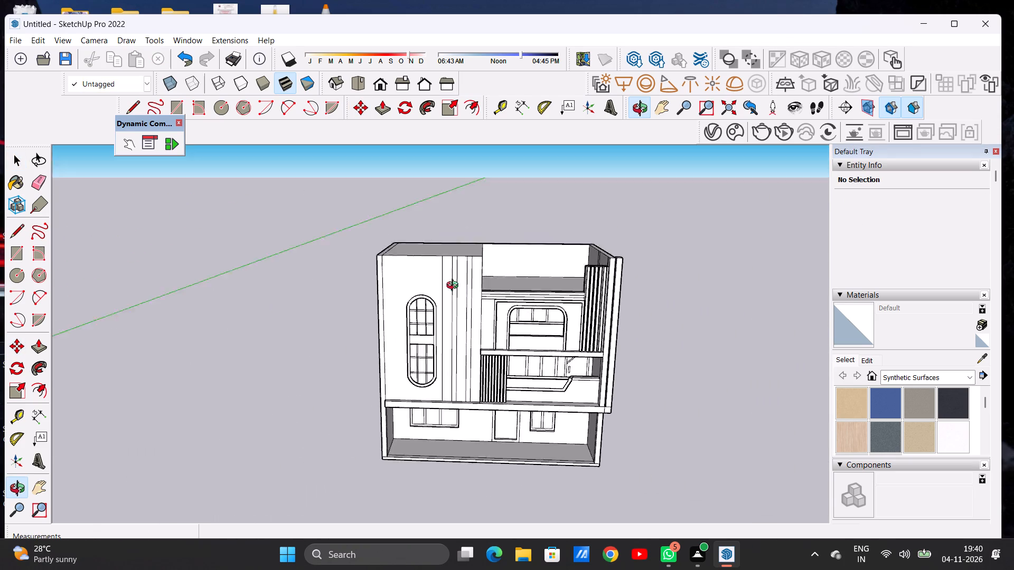
left_click_drag(455, 287, 463, 271)
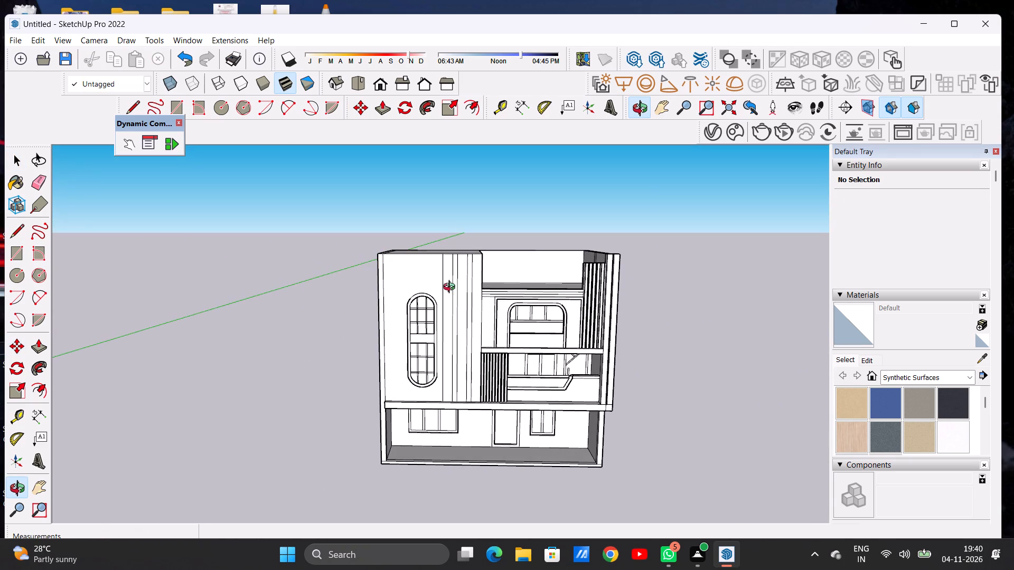
scroll(414, 398, "up", 1)
scroll(414, 398, "down", 1)
scroll(414, 398, "up", 4)
scroll(414, 398, "down", 1)
scroll(378, 389, "up", 1)
scroll(378, 387, "down", 1)
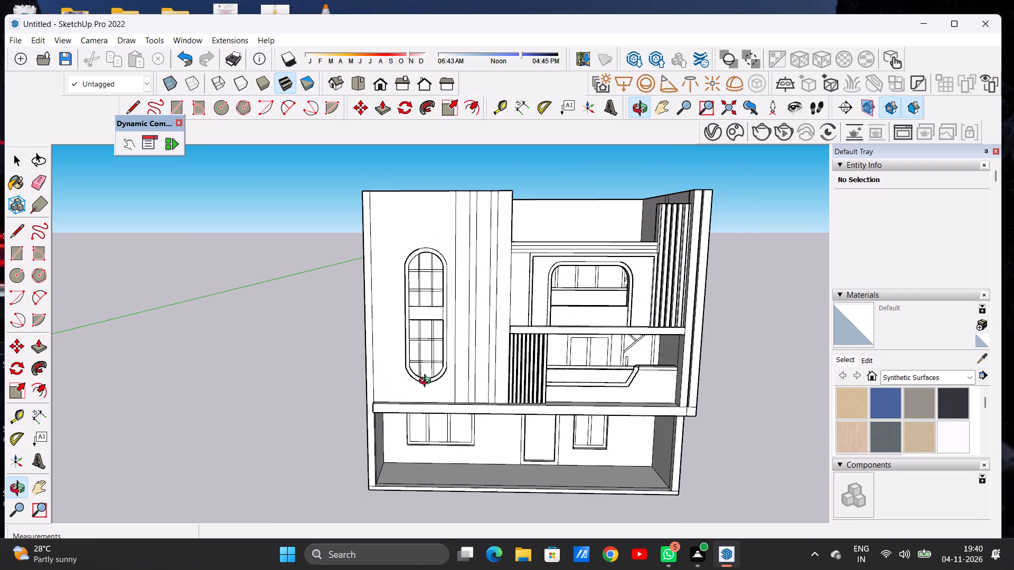
Examine the rounded panel, the vertical strips and the whole front elevation from several angles and distances.
scroll(427, 382, "up", 5)
left_click_drag(369, 378, 367, 438)
scroll(433, 391, "down", 5)
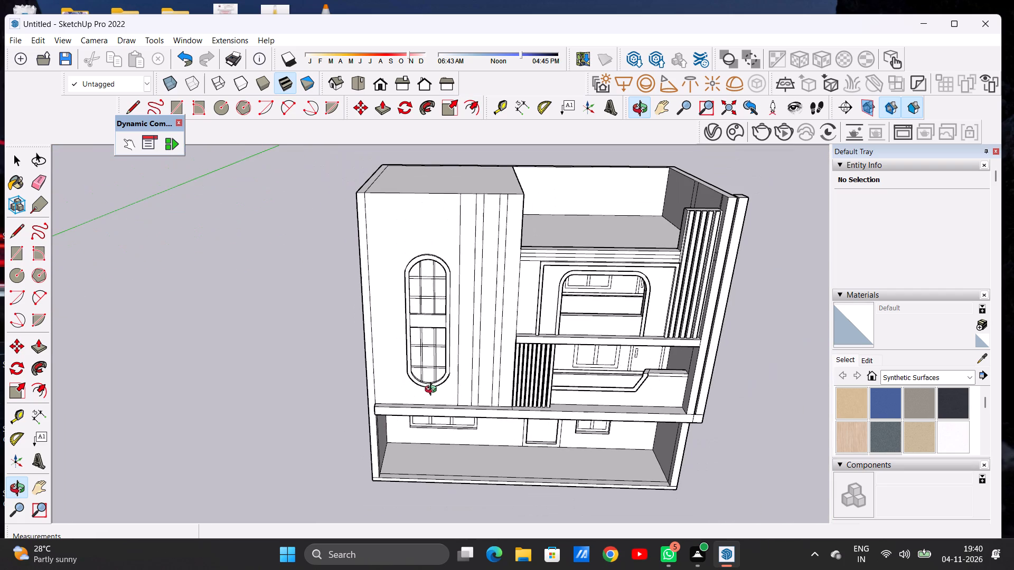
scroll(395, 406, "up", 7)
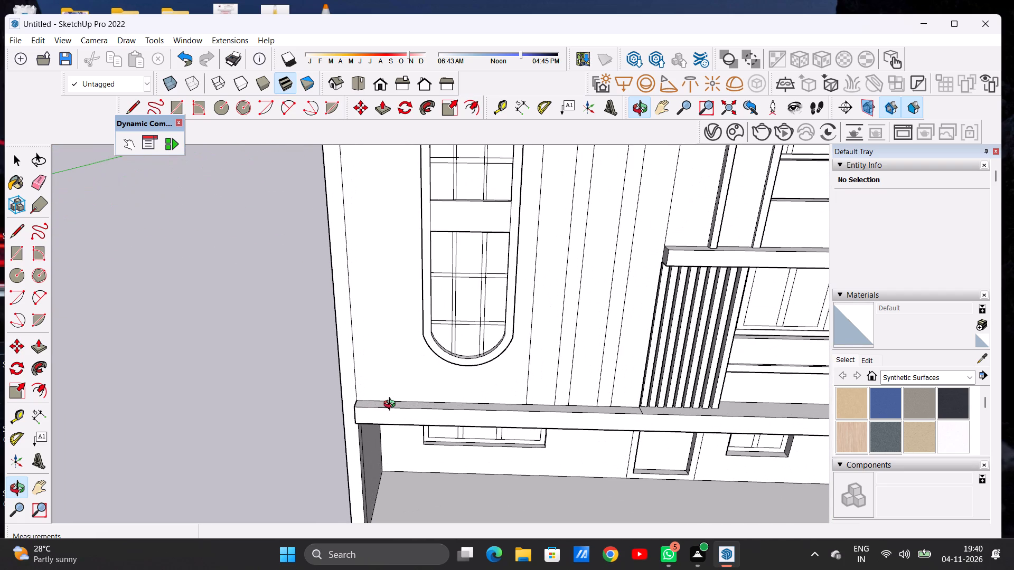
scroll(392, 406, "up", 2)
scroll(409, 405, "down", 18)
left_click_drag(421, 388, 421, 337)
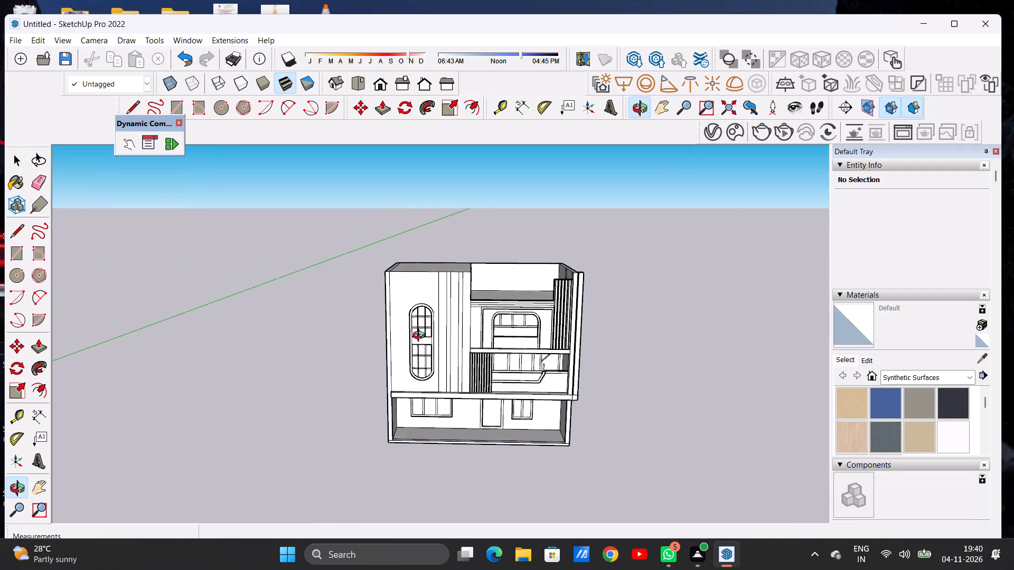
left_click_drag(421, 337, 421, 346)
scroll(406, 378, "up", 10)
Copy the wide vertical strip beside the rounded panel about 14' 9" along the wall to the wall's far outer edge.
key("space")
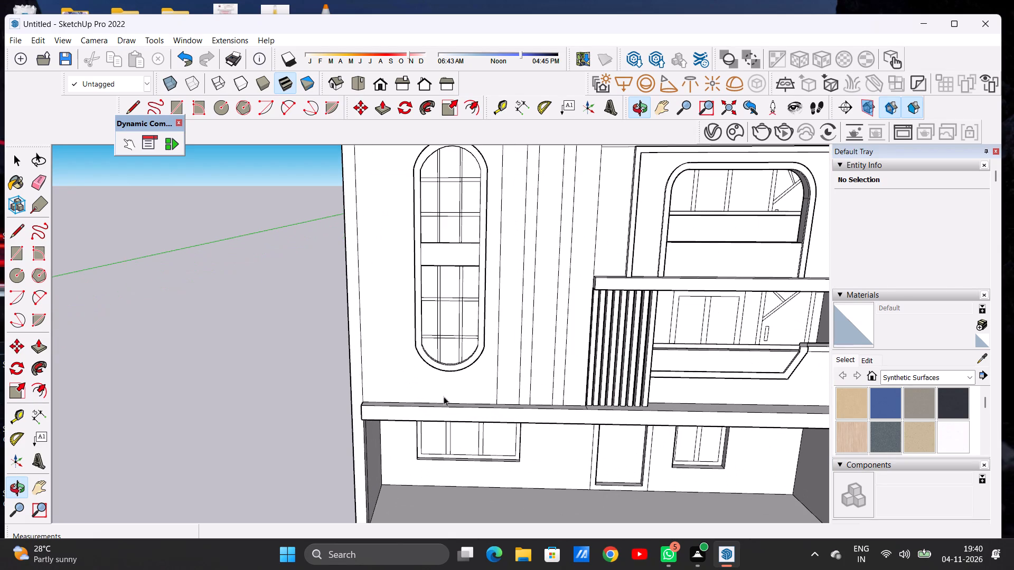
double_click(505, 389)
key("m")
scroll(496, 402, "up", 7)
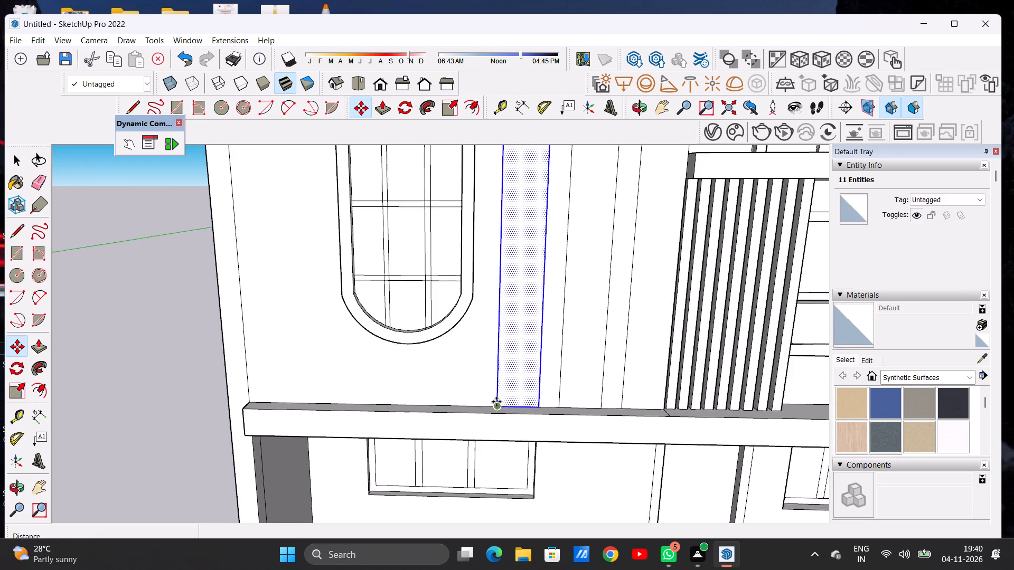
left_click(496, 411)
scroll(523, 384, "down", 7)
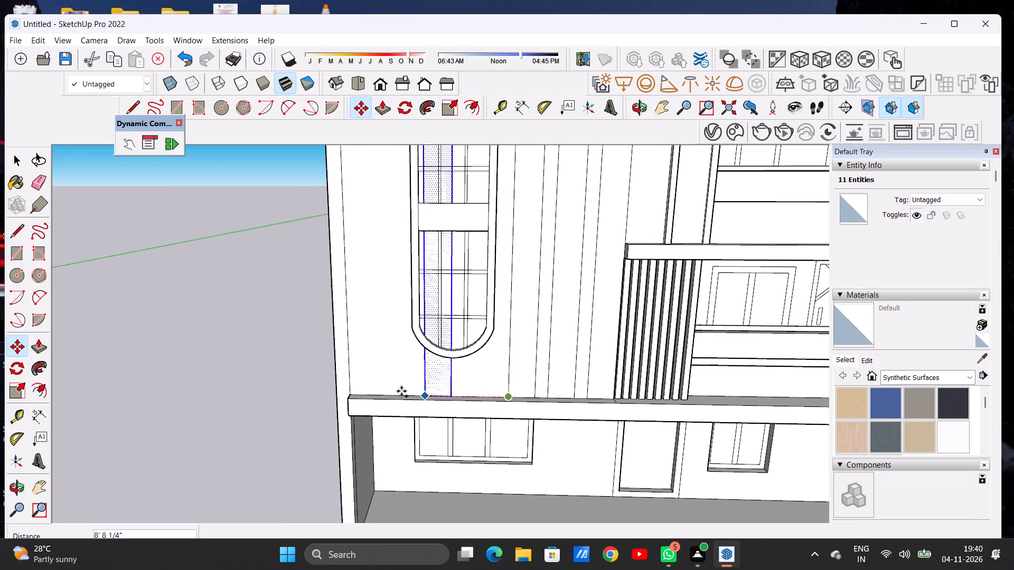
scroll(370, 397, "up", 4)
scroll(370, 397, "down", 1)
scroll(370, 397, "up", 5)
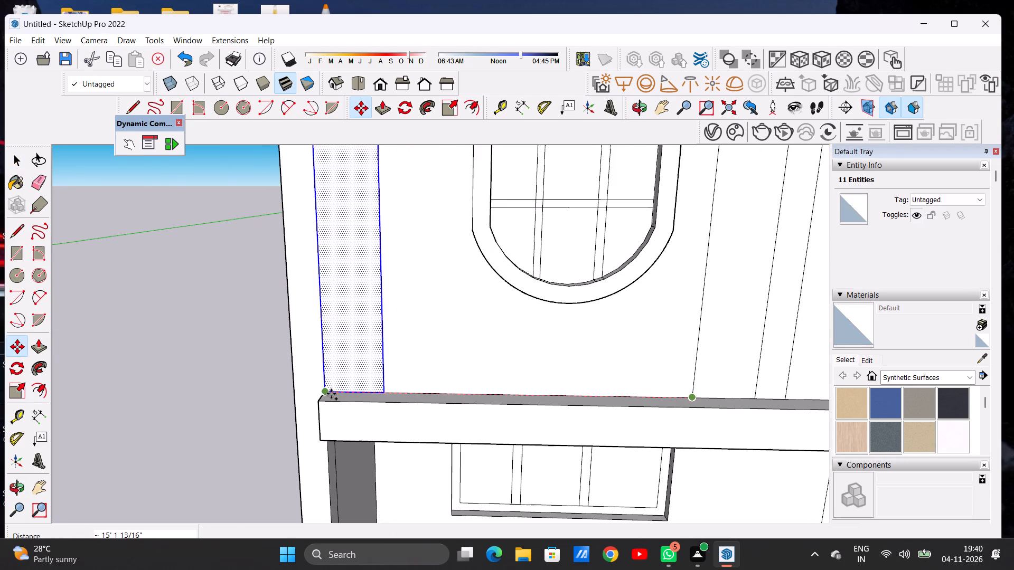
left_click(334, 395)
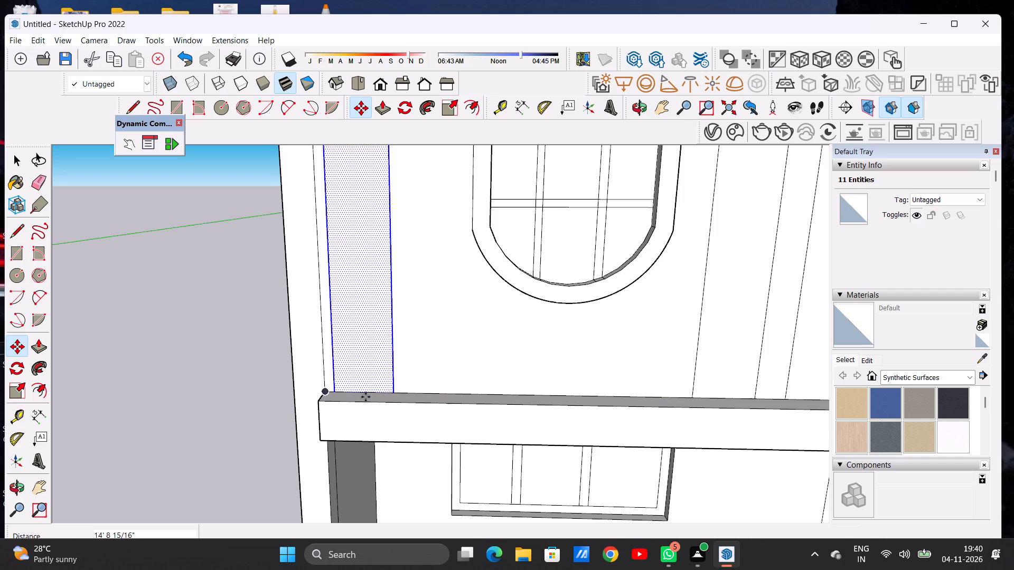
Copy the strip at the outer edge about 3' 2" towards the rounded panel, leaving a narrow gap, and deselect it.
left_click(392, 393)
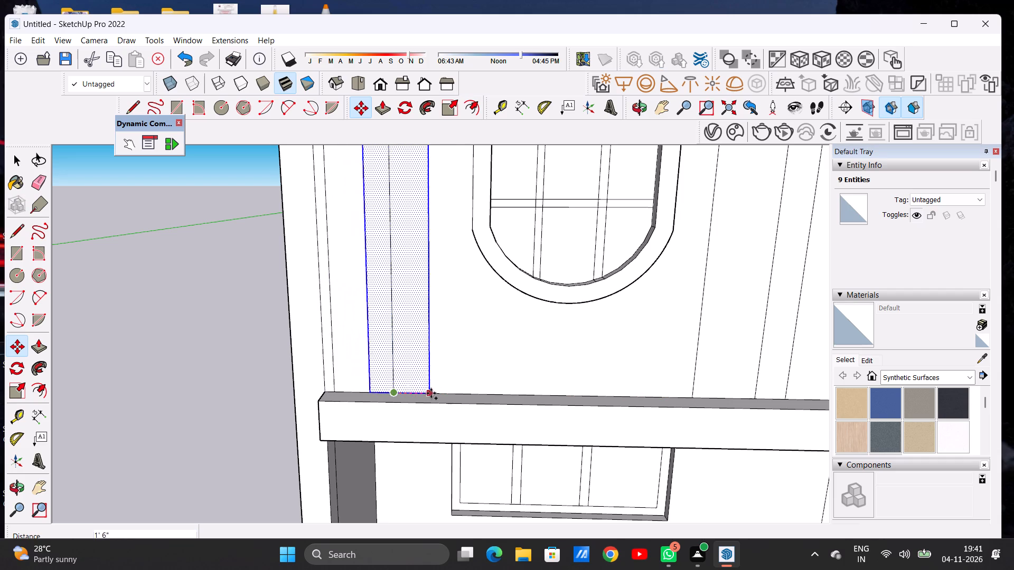
left_click(467, 393)
key("space")
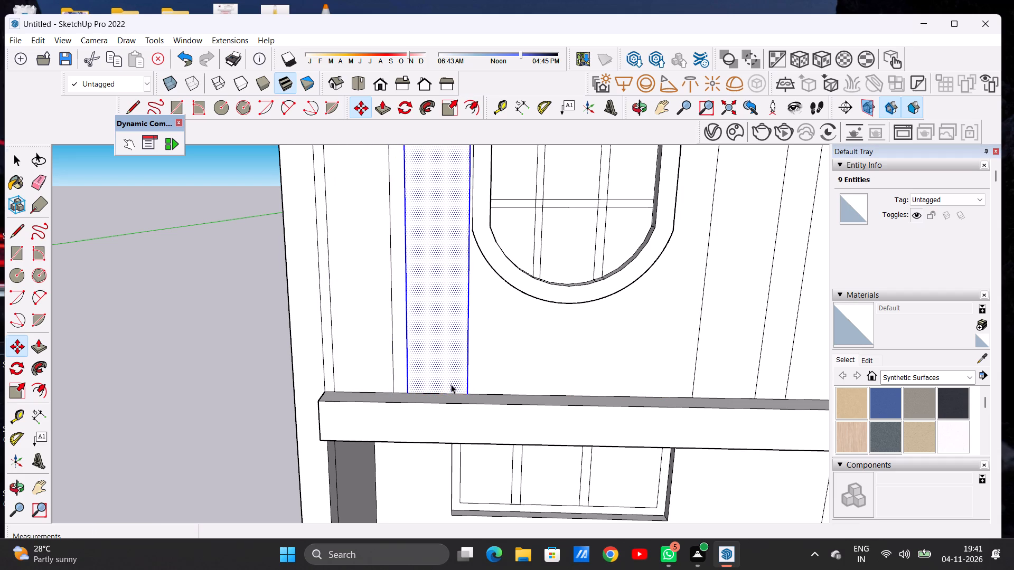
scroll(439, 383, "down", 4)
scroll(419, 388, "up", 2)
scroll(400, 388, "down", 6)
scroll(350, 392, "up", 1)
scroll(382, 391, "down", 12)
left_click(271, 375)
Examine the vertical strips on both sides of the rounded panel and the wall area above its arch.
scroll(454, 359, "down", 5)
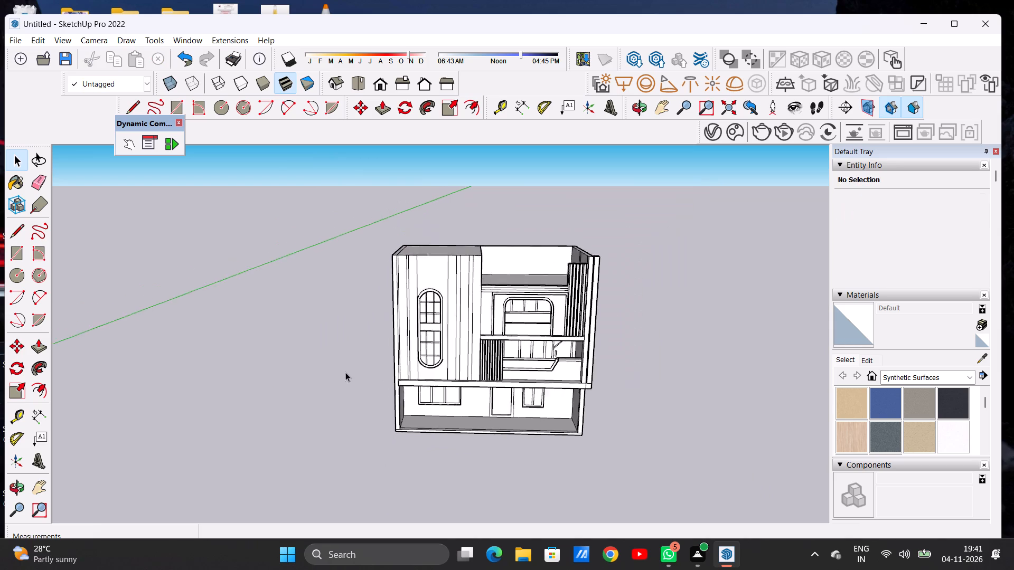
scroll(345, 372, "down", 2)
scroll(380, 282, "down", 1)
scroll(380, 282, "up", 14)
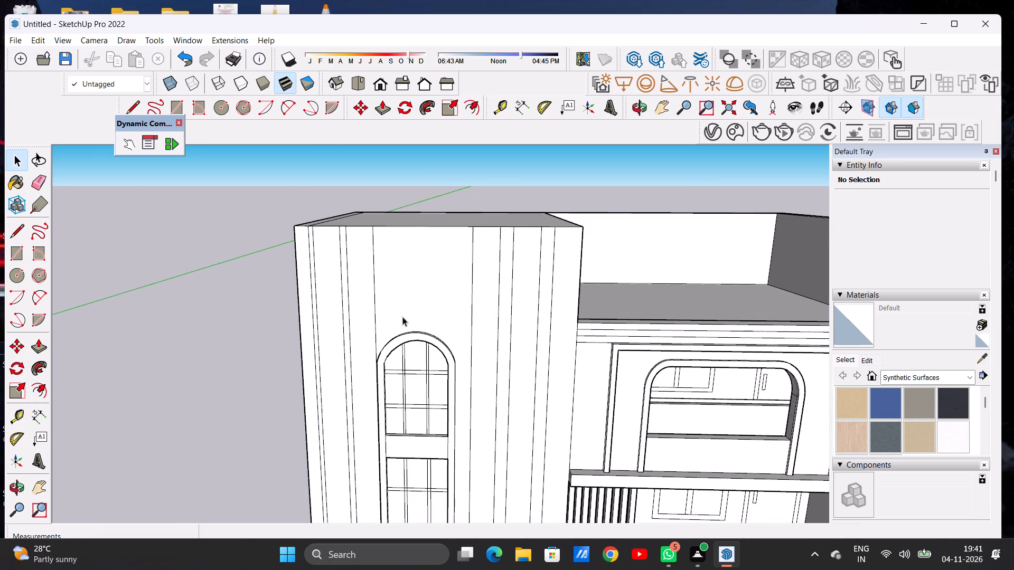
scroll(530, 314, "down", 3)
scroll(424, 321, "up", 10)
scroll(438, 319, "down", 1)
scroll(438, 319, "up", 1)
scroll(438, 319, "down", 3)
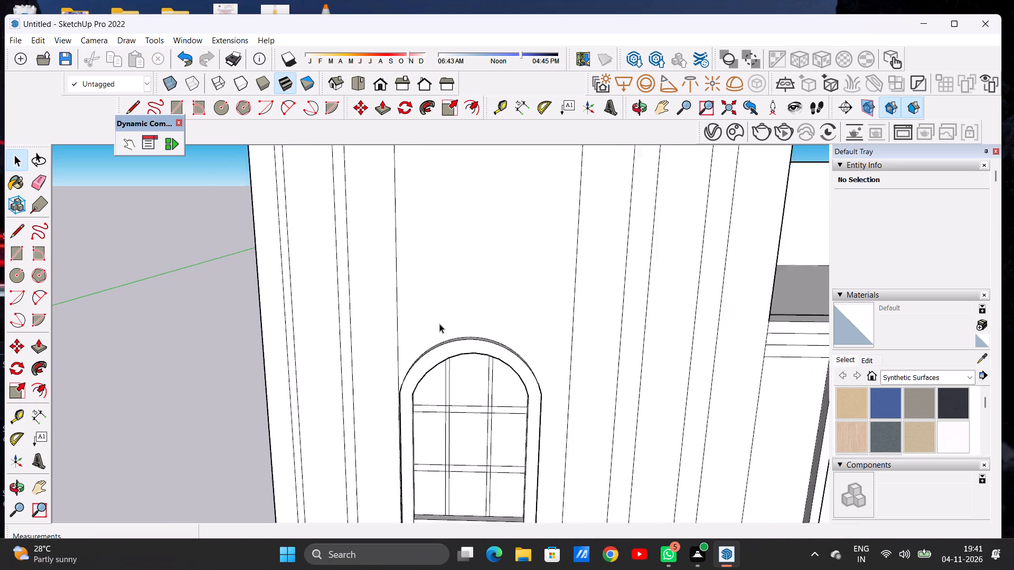
scroll(439, 324, "down", 4)
key("o")
left_click_drag(492, 304, 489, 350)
scroll(477, 358, "up", 4)
left_click_drag(440, 329, 438, 350)
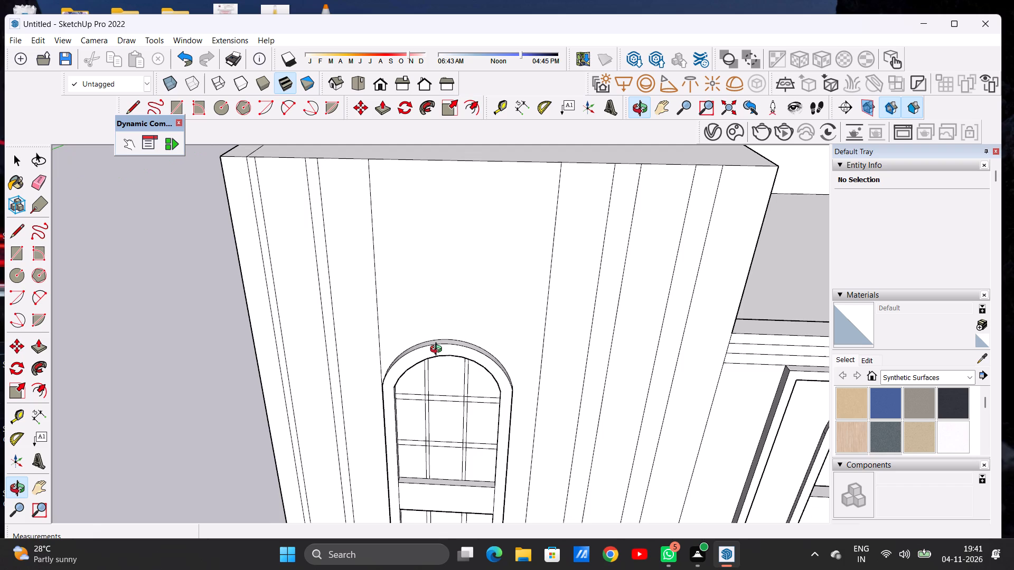
Draw a vertical line about 11' 1" long from the outer side of the panel frame's arch to the wall's top edge.
key("l")
scroll(395, 353, "up", 4)
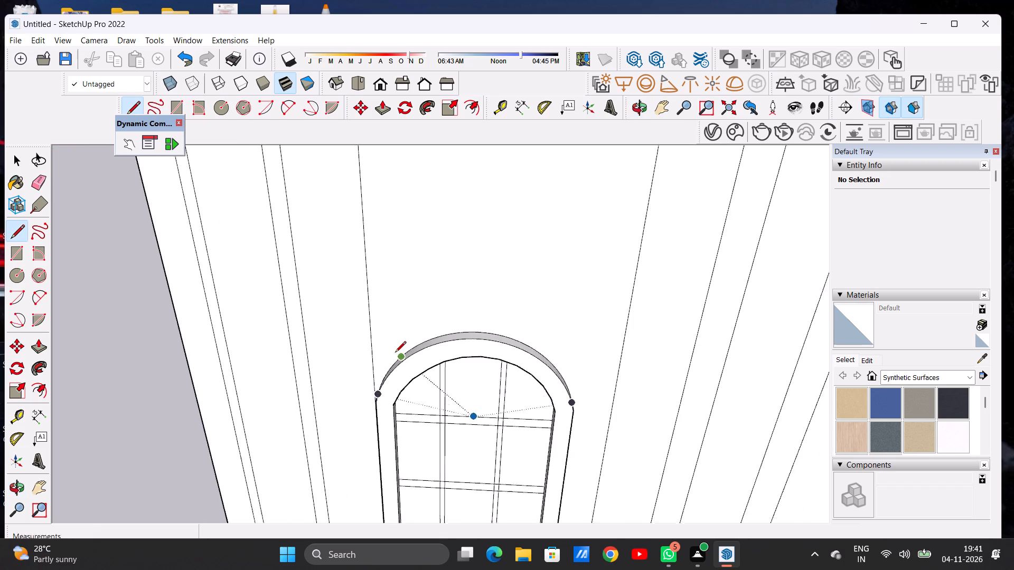
scroll(395, 353, "up", 2)
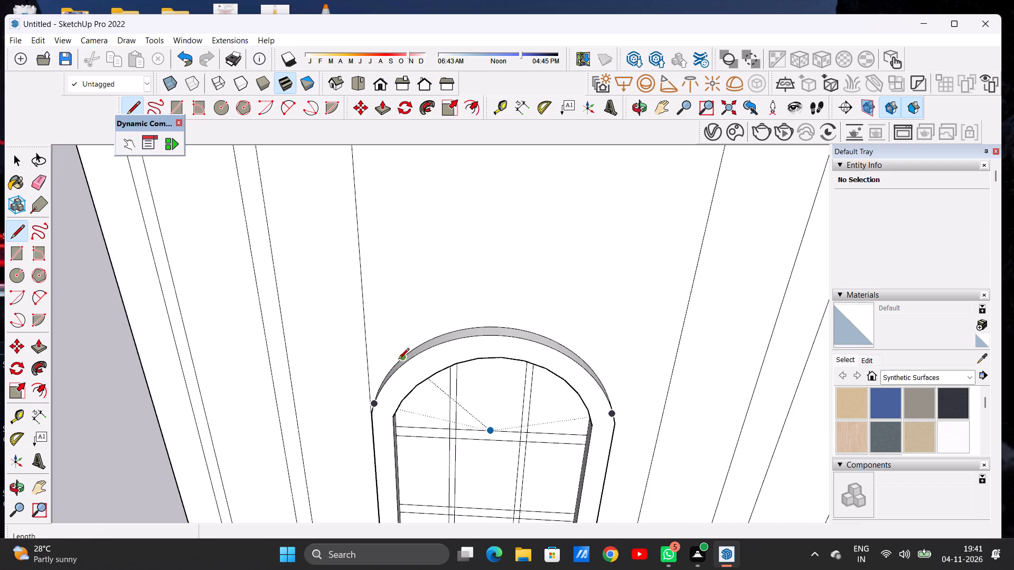
scroll(388, 354, "up", 16)
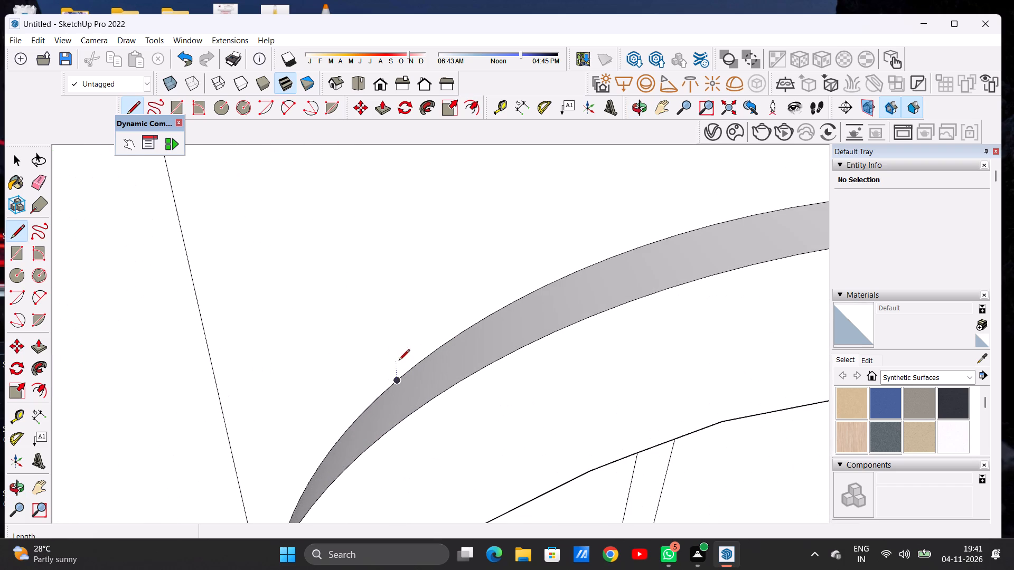
left_click(398, 377)
scroll(401, 300, "down", 7)
scroll(401, 307, "up", 1)
scroll(399, 310, "down", 3)
scroll(399, 310, "up", 1)
scroll(399, 310, "down", 6)
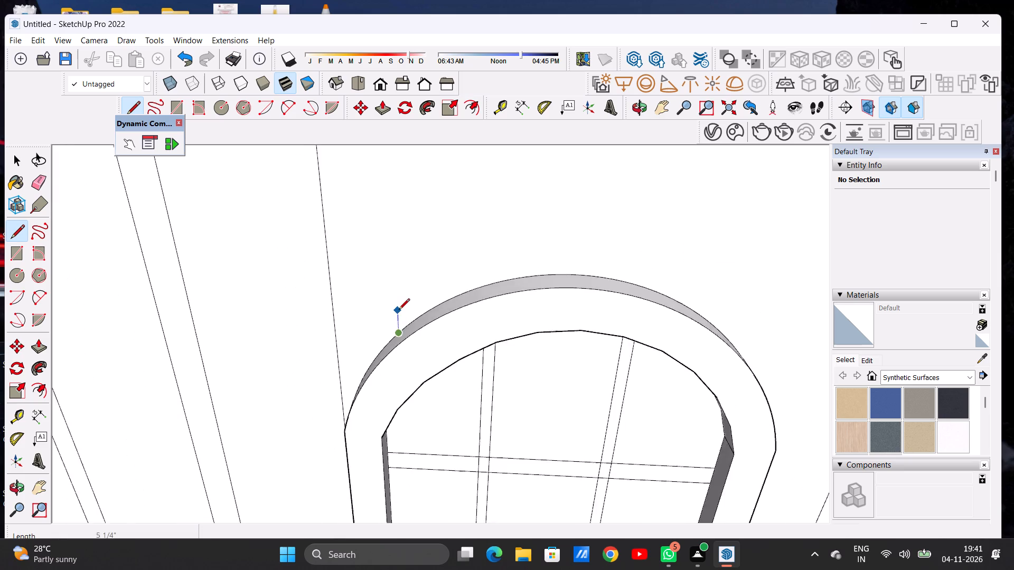
scroll(399, 310, "down", 14)
scroll(397, 249, "down", 6)
scroll(399, 210, "up", 3)
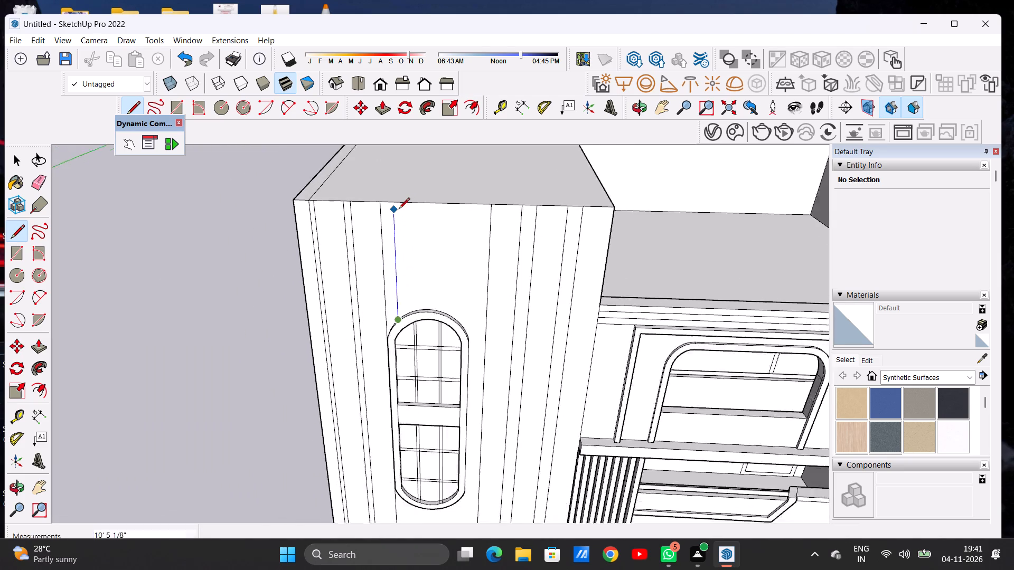
scroll(399, 210, "up", 6)
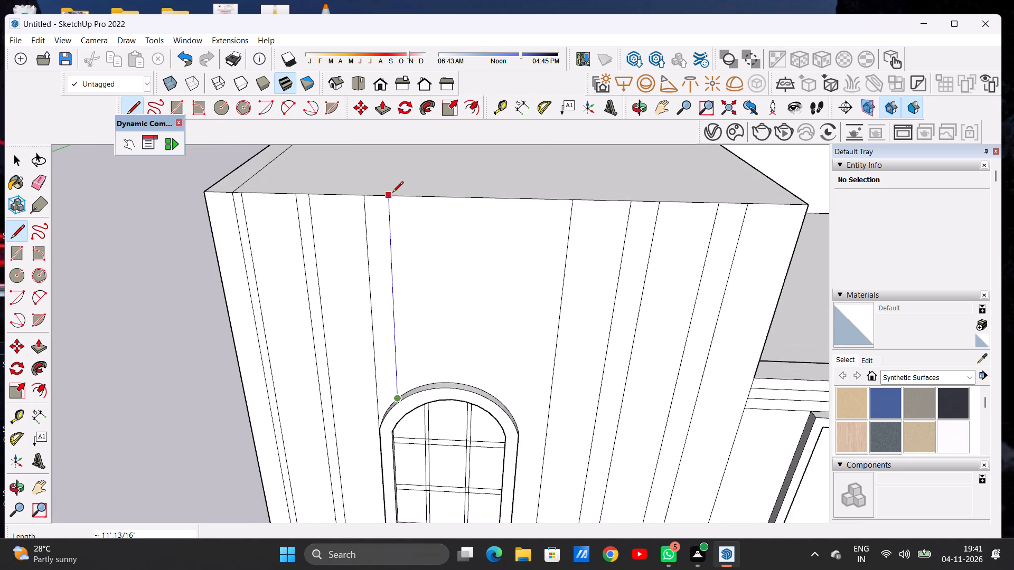
left_click(392, 193)
key("space")
Examine the new line above the arched panel frame and the top of the tall wall from several angles.
scroll(434, 386, "up", 4)
key("o")
left_click_drag(445, 376, 423, 427)
scroll(537, 403, "down", 6)
scroll(448, 402, "up", 5)
left_click_drag(474, 395, 486, 411)
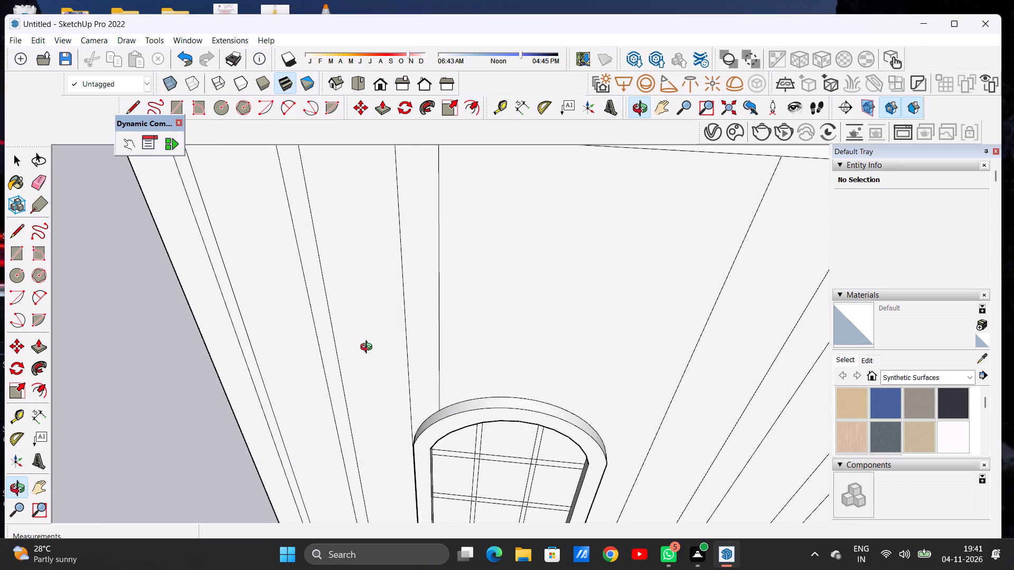
scroll(369, 348, "down", 1)
scroll(369, 348, "up", 1)
scroll(369, 348, "down", 10)
scroll(407, 362, "up", 1)
scroll(416, 359, "down", 1)
left_click_drag(488, 303, 499, 301)
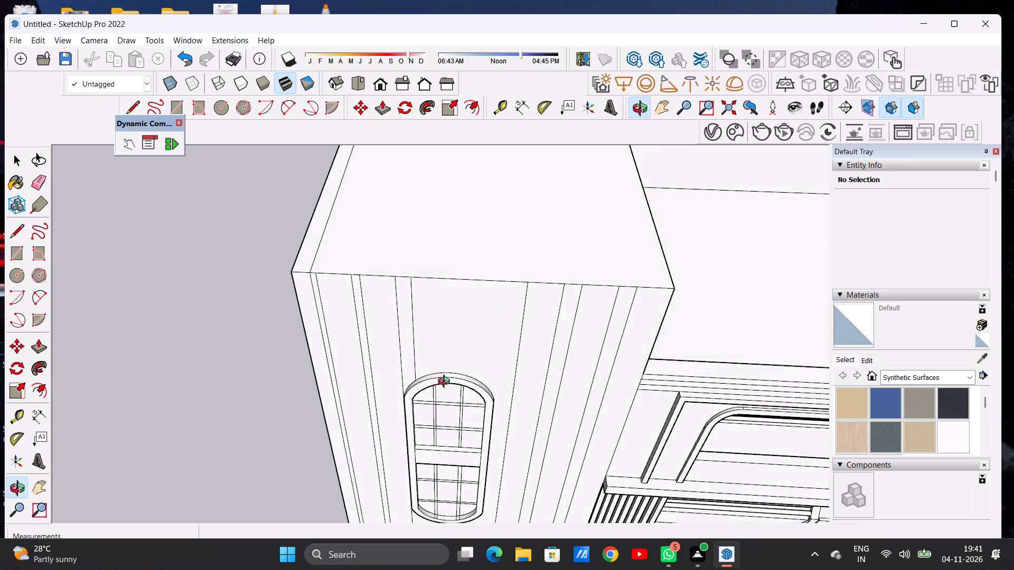
scroll(444, 381, "up", 6)
scroll(444, 383, "down", 6)
Draw a parallel vertical line about 10' 10" long beside the first, from the panel frame's arch to the wall's top edge.
key("l")
scroll(425, 363, "down", 2)
scroll(425, 363, "up", 3)
scroll(425, 363, "down", 1)
scroll(425, 363, "up", 2)
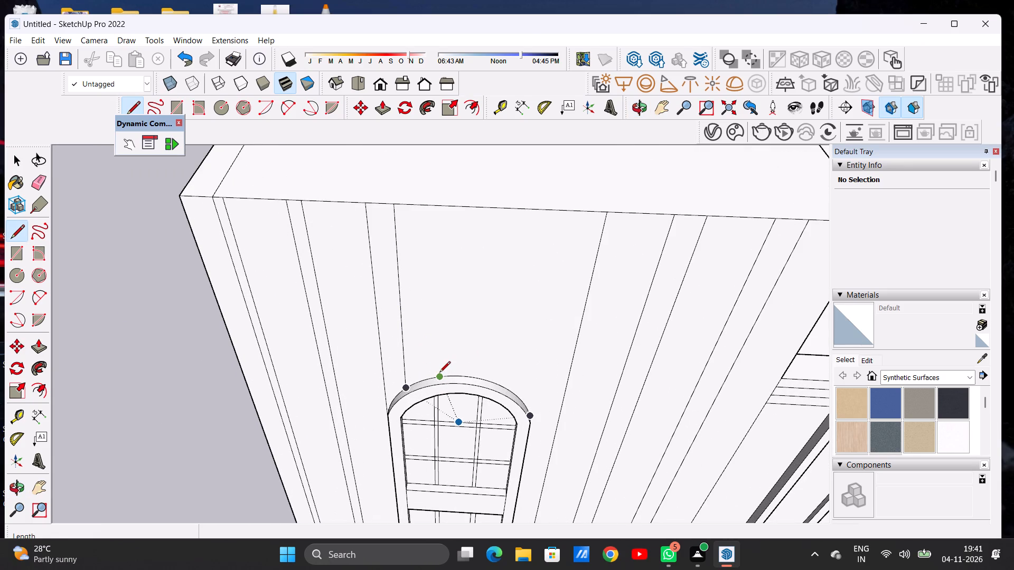
scroll(413, 385, "up", 8)
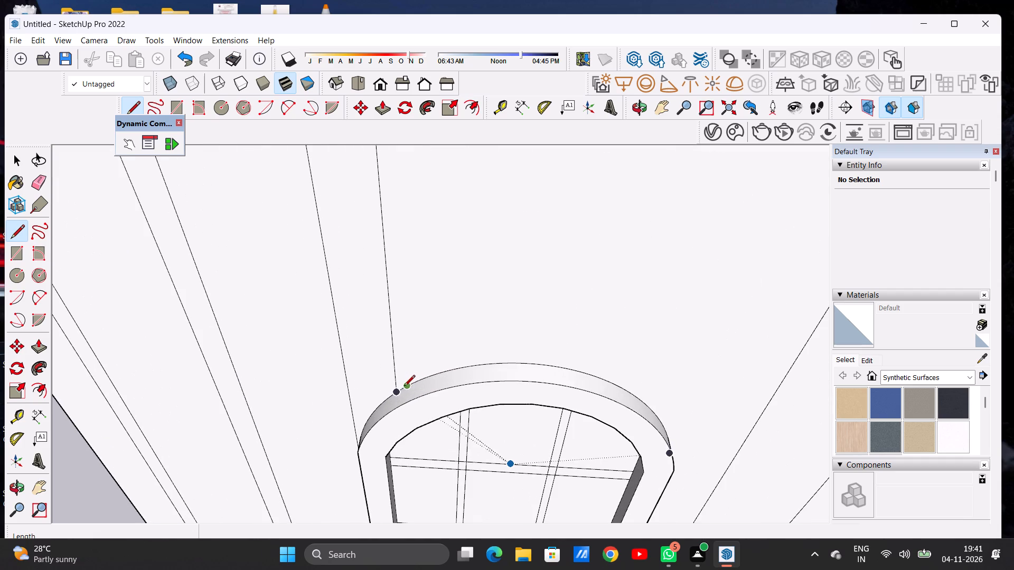
left_click(405, 386)
scroll(405, 292, "down", 16)
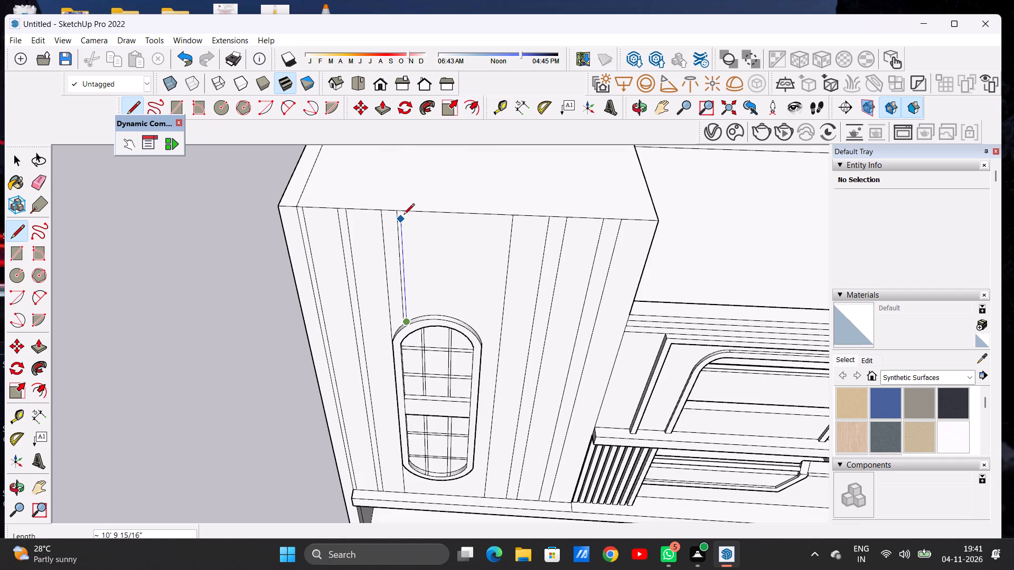
left_click(405, 210)
key("space")
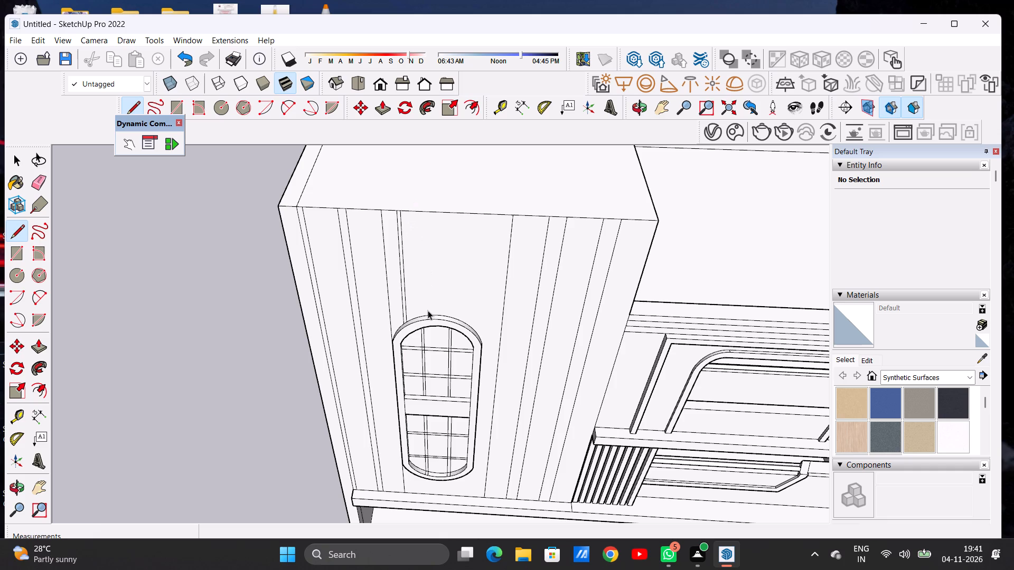
Draw a vertical line about 12' 6" long from the balcony-side end of the panel frame's arch to the wall's top edge.
key("l")
scroll(498, 333, "up", 5)
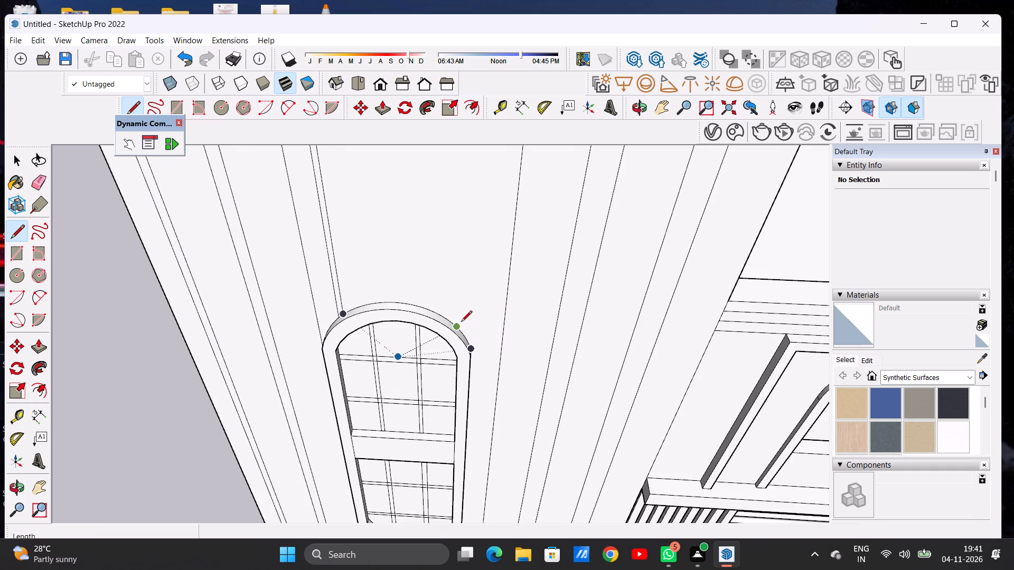
left_click(473, 344)
scroll(474, 259, "down", 7)
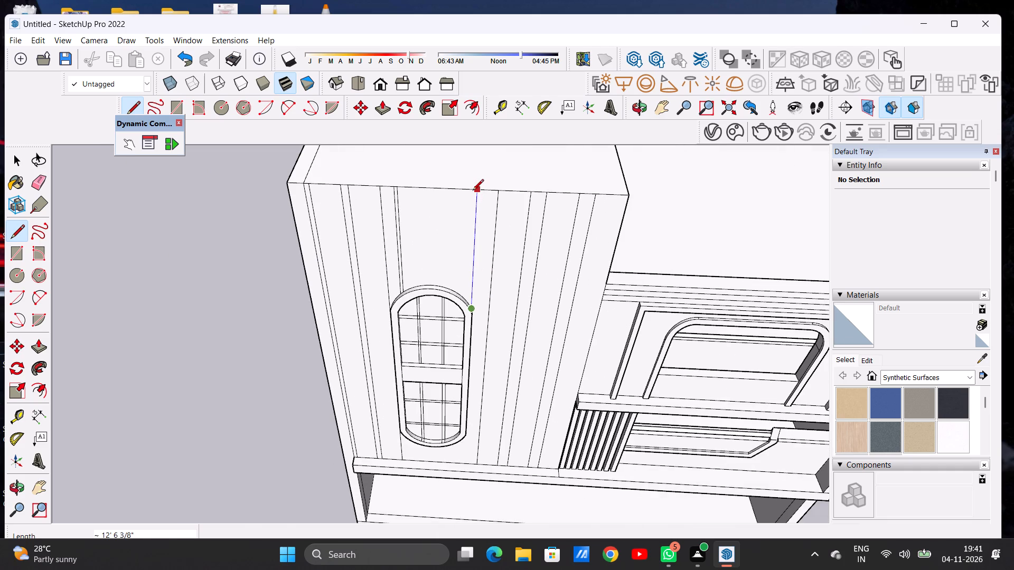
left_click(476, 193)
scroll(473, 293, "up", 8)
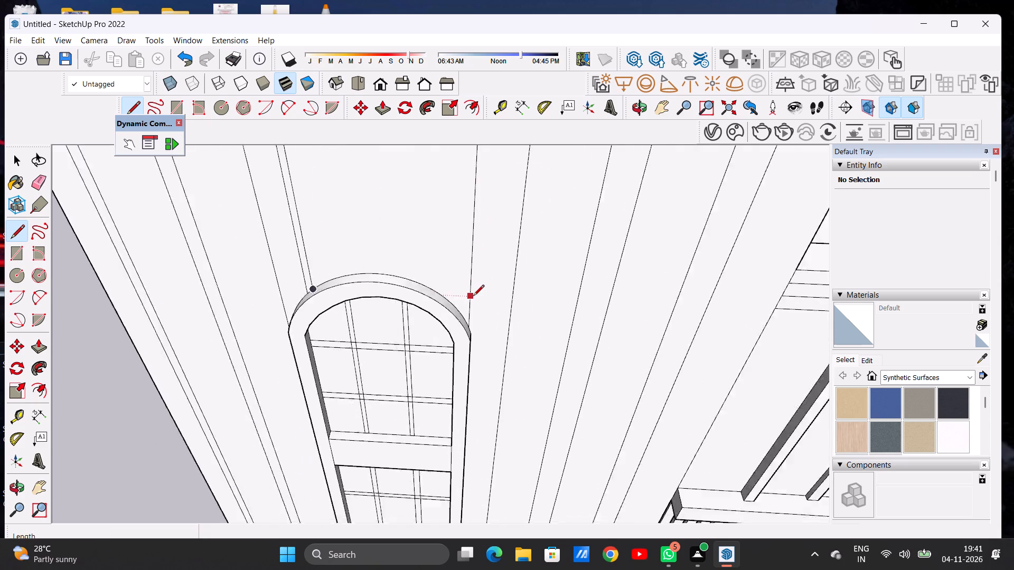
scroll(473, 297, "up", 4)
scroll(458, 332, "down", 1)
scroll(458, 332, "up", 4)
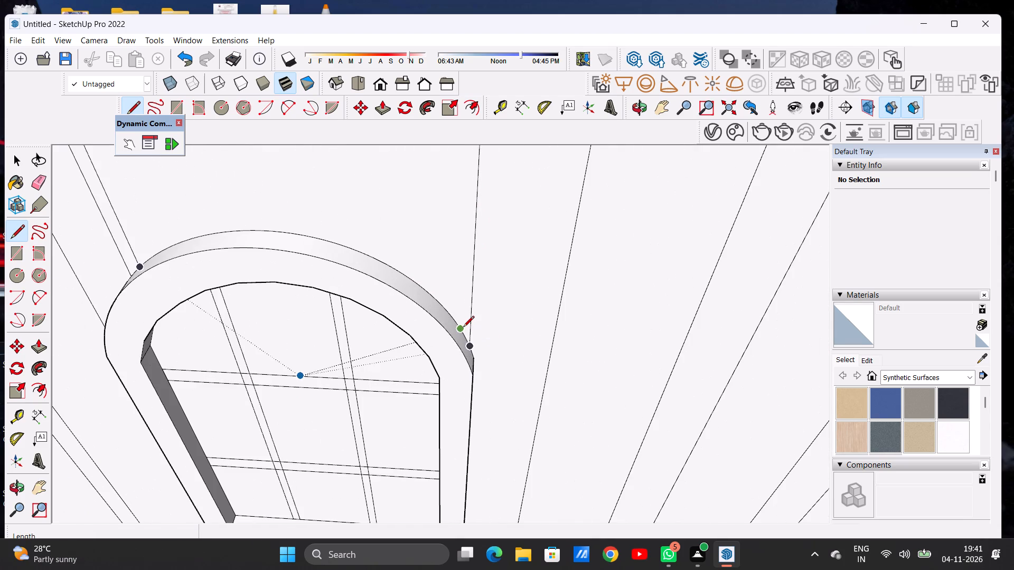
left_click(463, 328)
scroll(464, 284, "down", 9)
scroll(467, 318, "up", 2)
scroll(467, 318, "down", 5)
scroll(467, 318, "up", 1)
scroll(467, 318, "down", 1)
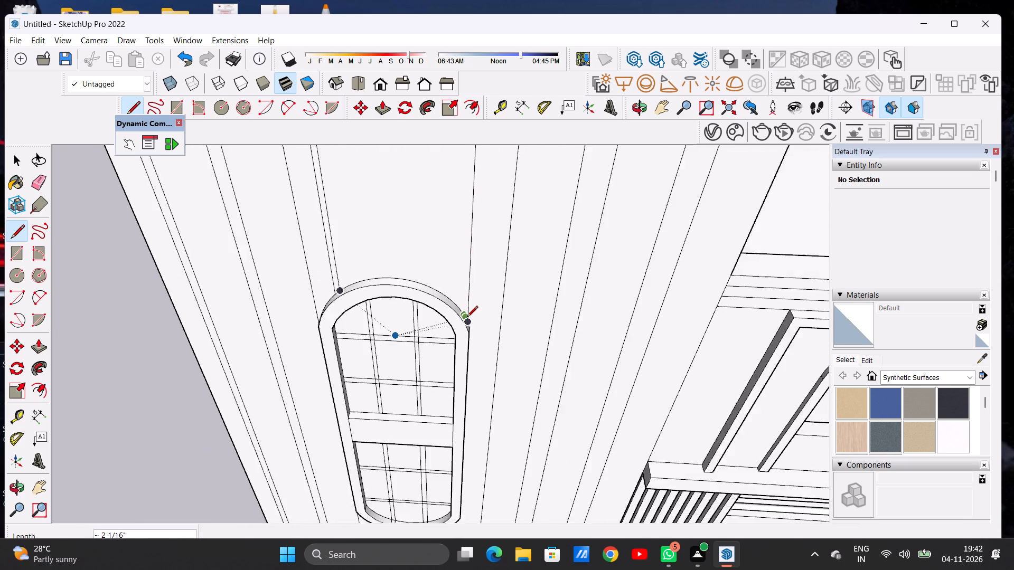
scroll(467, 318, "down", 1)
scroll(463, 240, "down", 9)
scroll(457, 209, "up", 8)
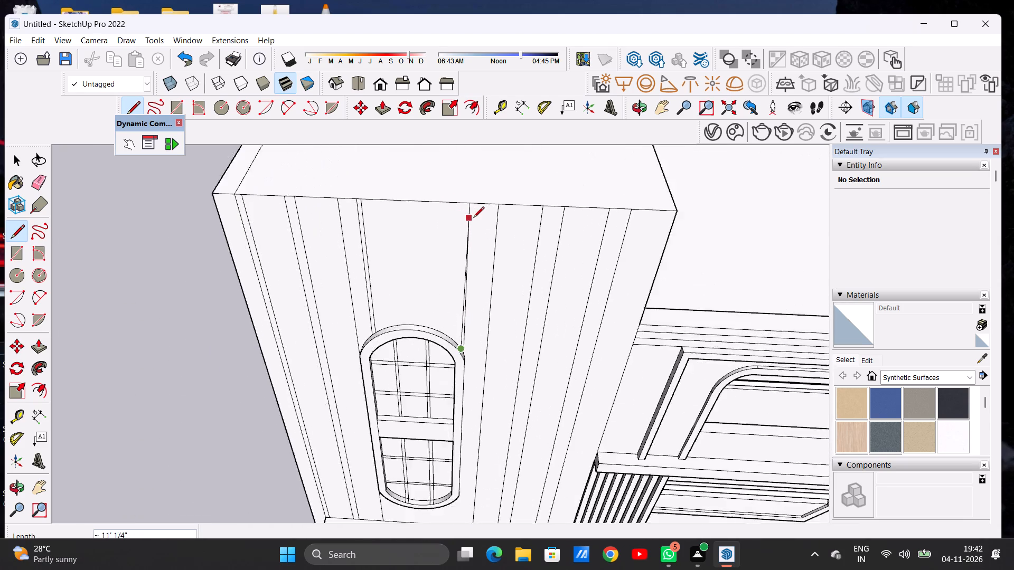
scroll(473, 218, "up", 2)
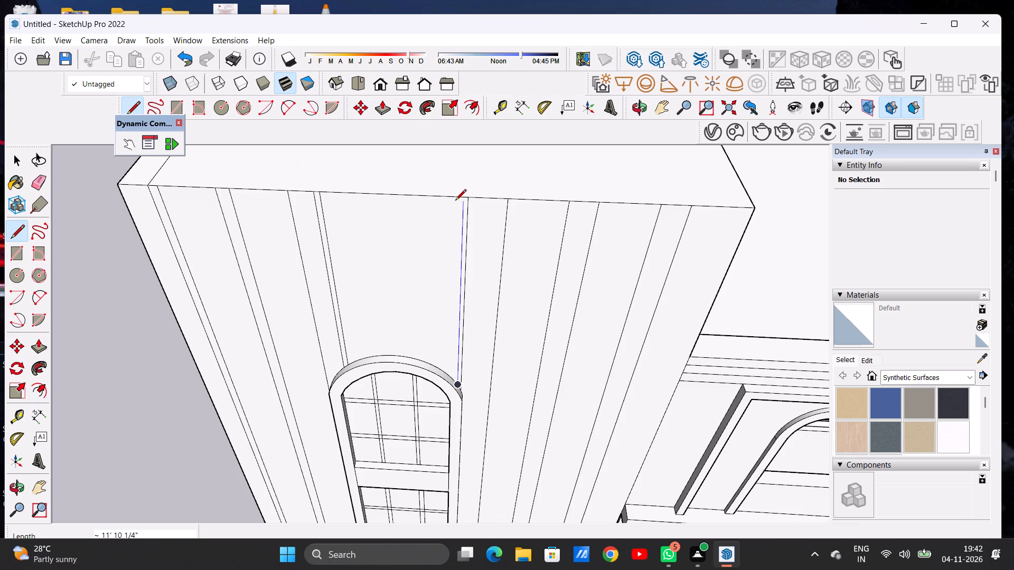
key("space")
Draw a parallel vertical line about 11' 11" long beside the balcony-side line, from the panel frame's arch to the wall's top edge.
key("l")
scroll(458, 352, "up", 1)
scroll(456, 356, "down", 1)
scroll(456, 358, "up", 3)
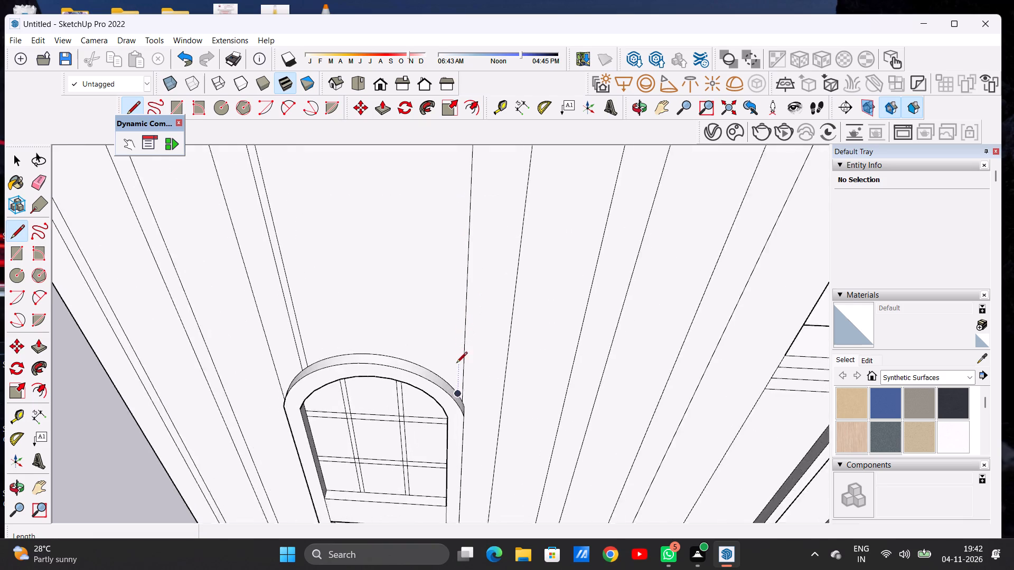
scroll(456, 364, "down", 1)
scroll(456, 364, "up", 4)
scroll(453, 372, "down", 1)
scroll(454, 376, "up", 5)
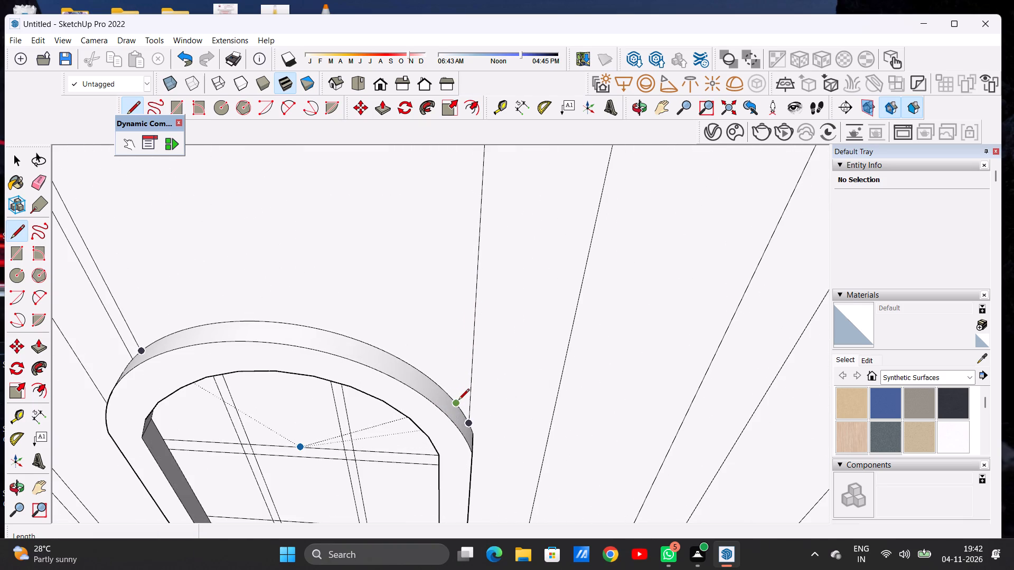
left_click(458, 401)
scroll(455, 370, "down", 12)
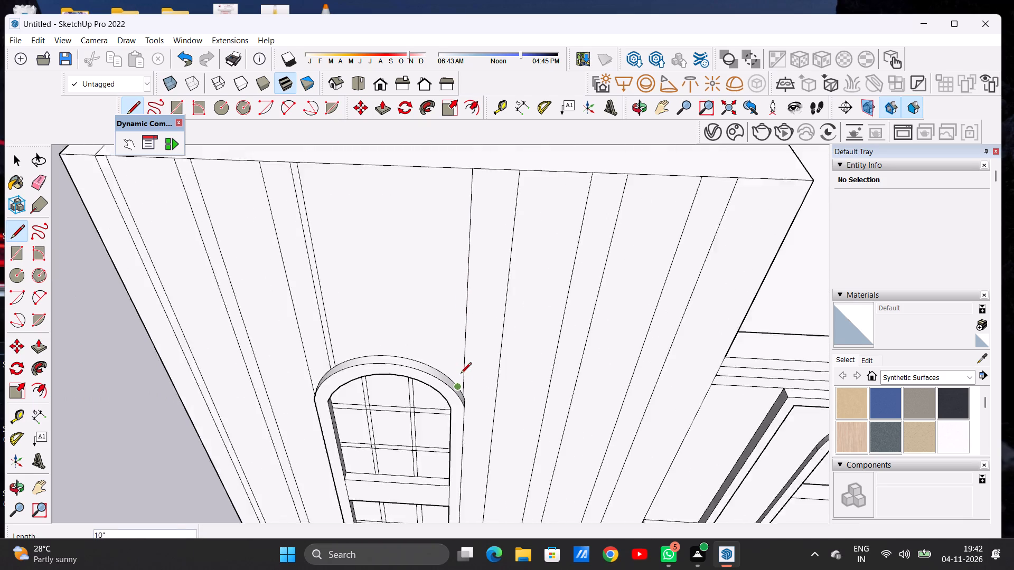
scroll(461, 374, "down", 9)
scroll(454, 288, "up", 8)
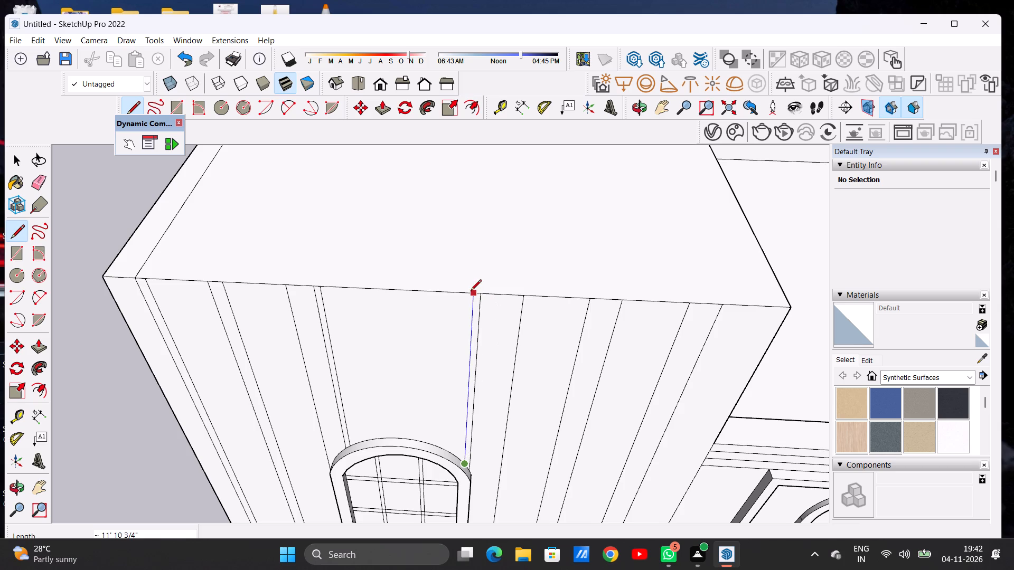
left_click(471, 293)
key("space")
Examine the paired vertical lines above the arched panel frame and the tall wall's top from several angles.
type("O")
scroll(442, 397, "down", 8)
left_click_drag(460, 406, 470, 278)
scroll(425, 366, "up", 5)
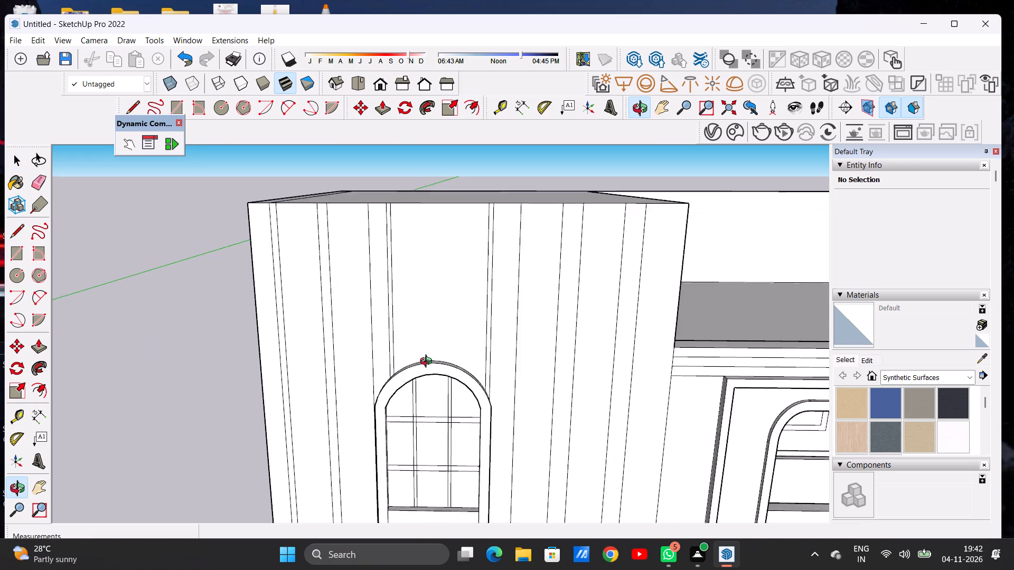
scroll(428, 363, "up", 2)
left_click_drag(446, 348, 449, 354)
scroll(414, 370, "down", 5)
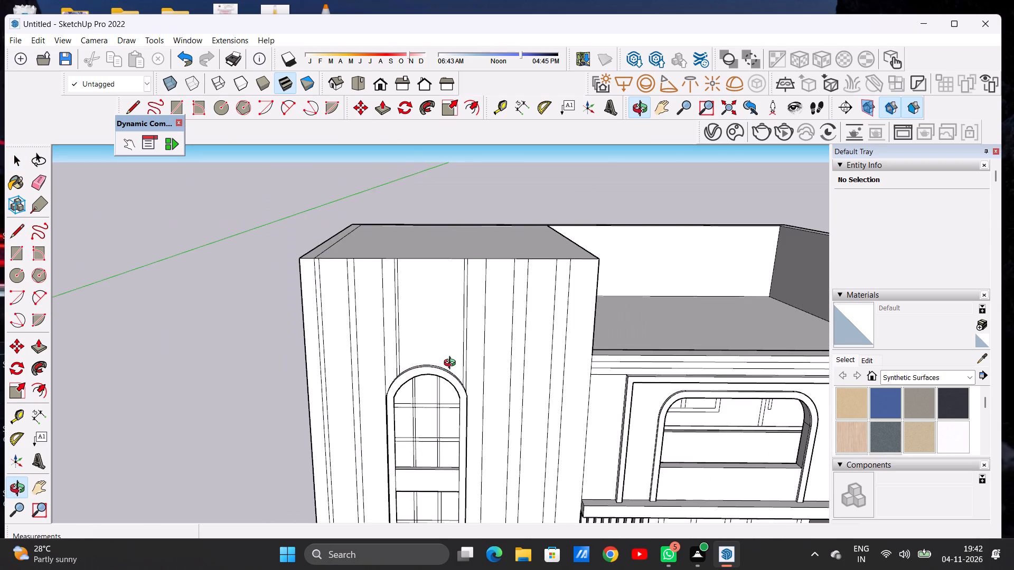
scroll(452, 364, "up", 2)
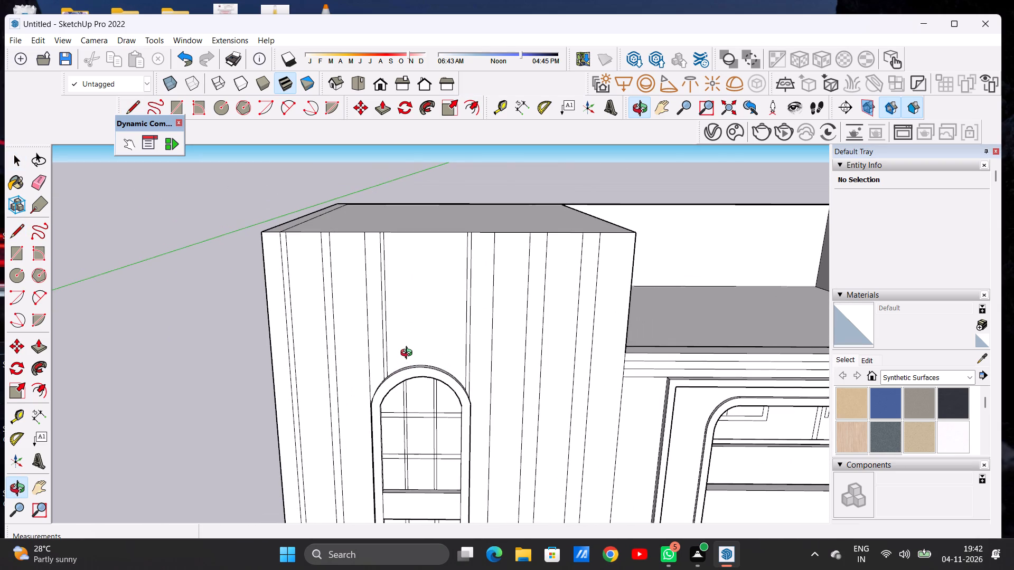
scroll(370, 313, "down", 6)
scroll(406, 345, "up", 2)
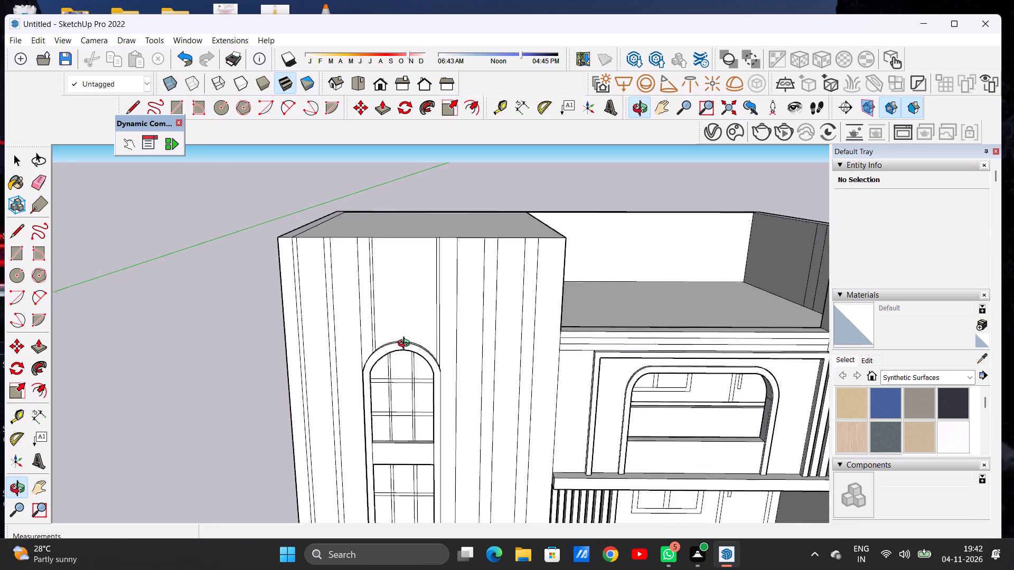
scroll(406, 345, "up", 3)
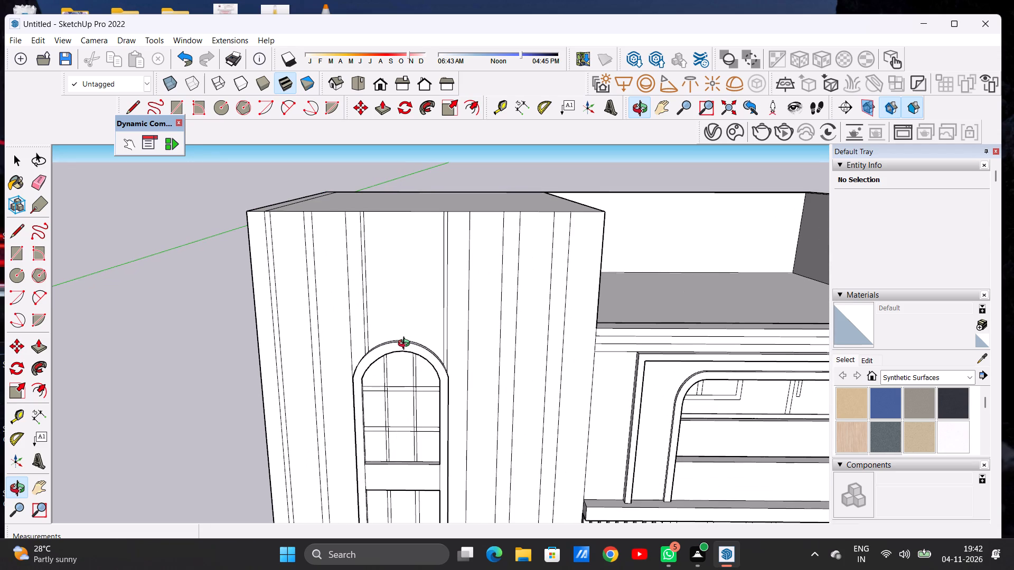
key("l")
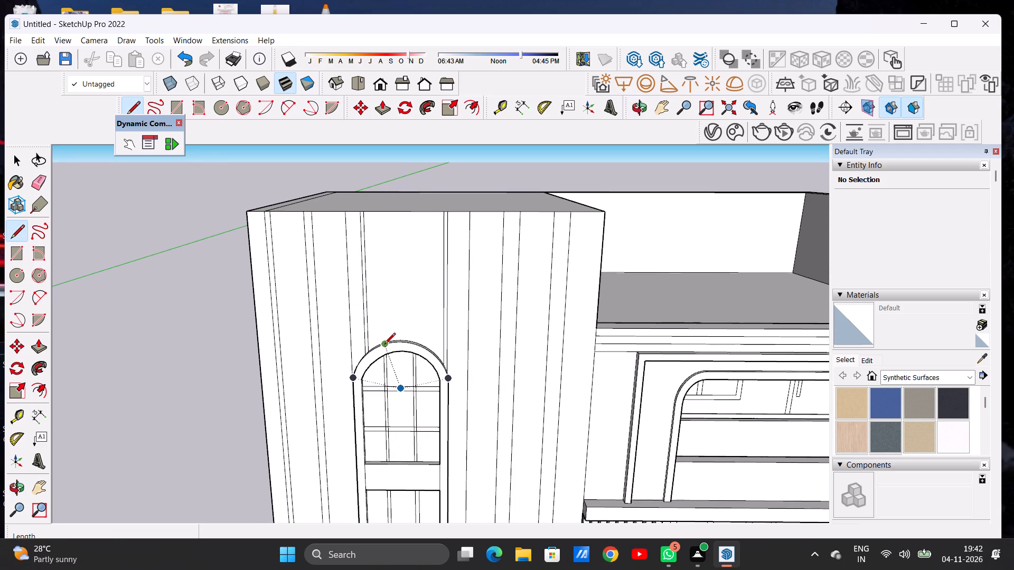
key("space")
Draw a vertical line about 9' 11" long from just outward of the arch's crown to the wall's top edge.
key("o")
left_click_drag(424, 321, 410, 394)
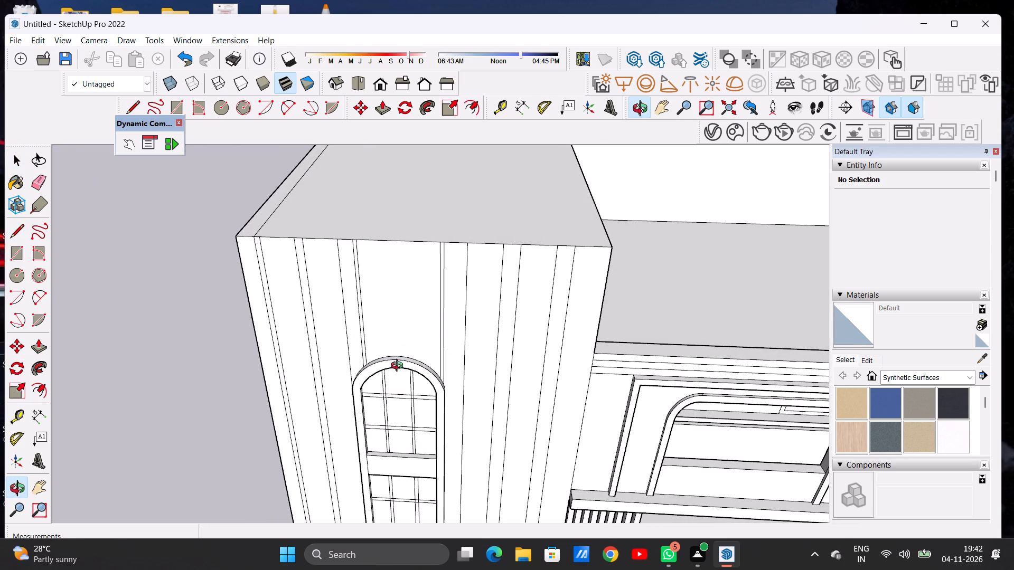
scroll(389, 362, "up", 3)
key("l")
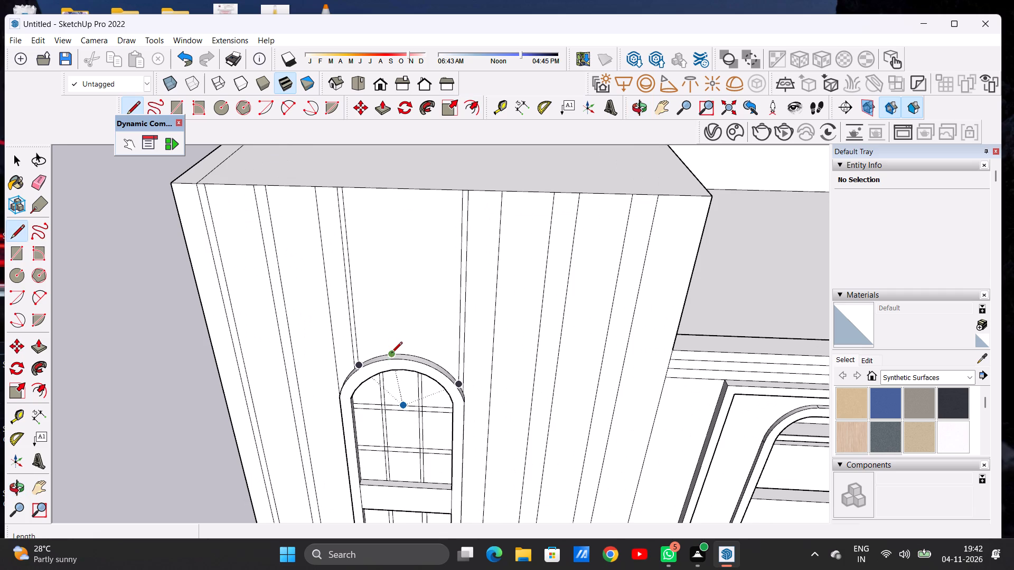
left_click(391, 354)
scroll(394, 290, "down", 5)
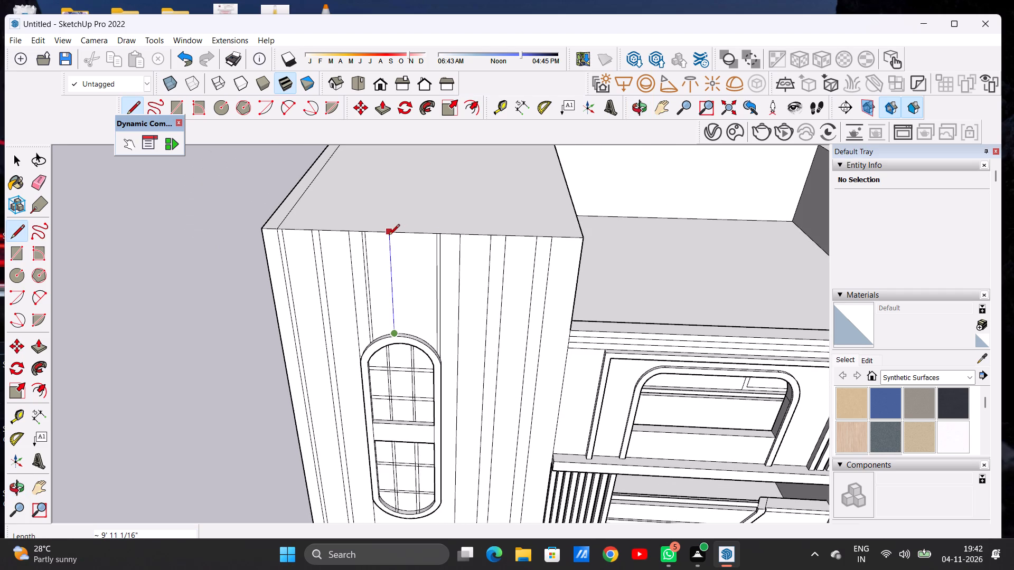
left_click(388, 236)
key("space")
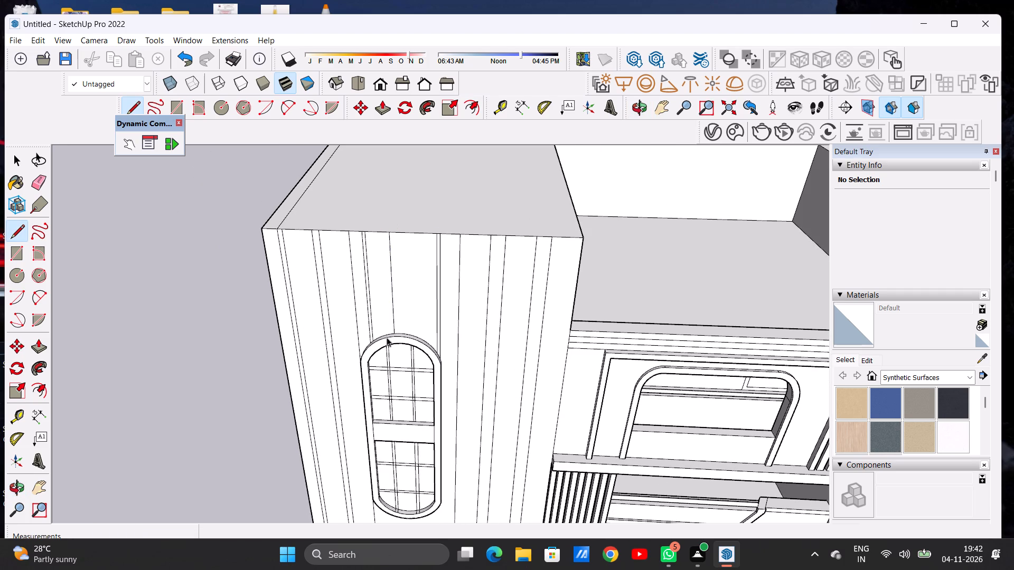
Draw a parallel vertical line about 10' long on the outer side of that line, from the arch to the wall's top edge.
key("o")
left_click_drag(411, 344, 415, 387)
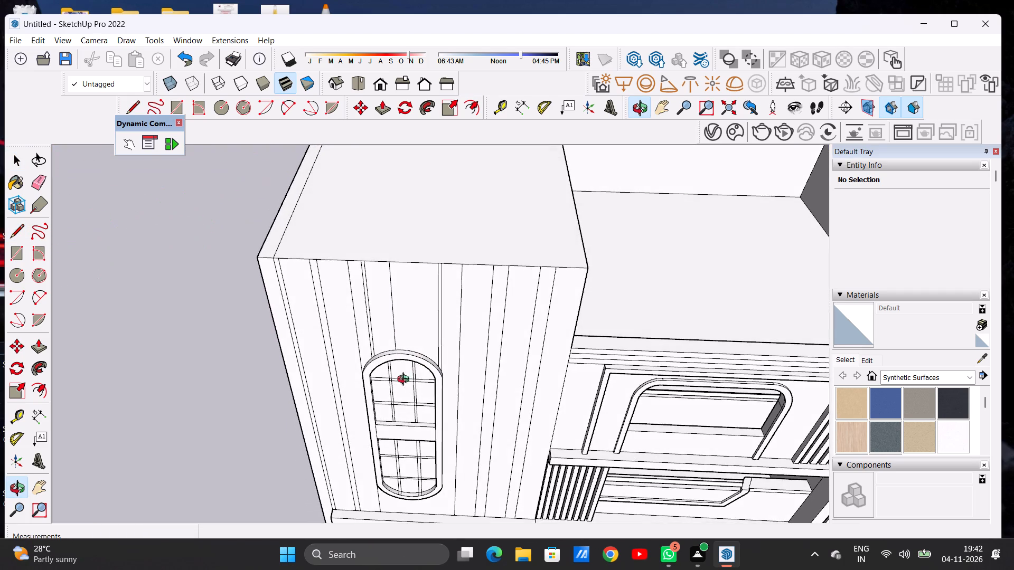
scroll(394, 352, "up", 9)
key("l")
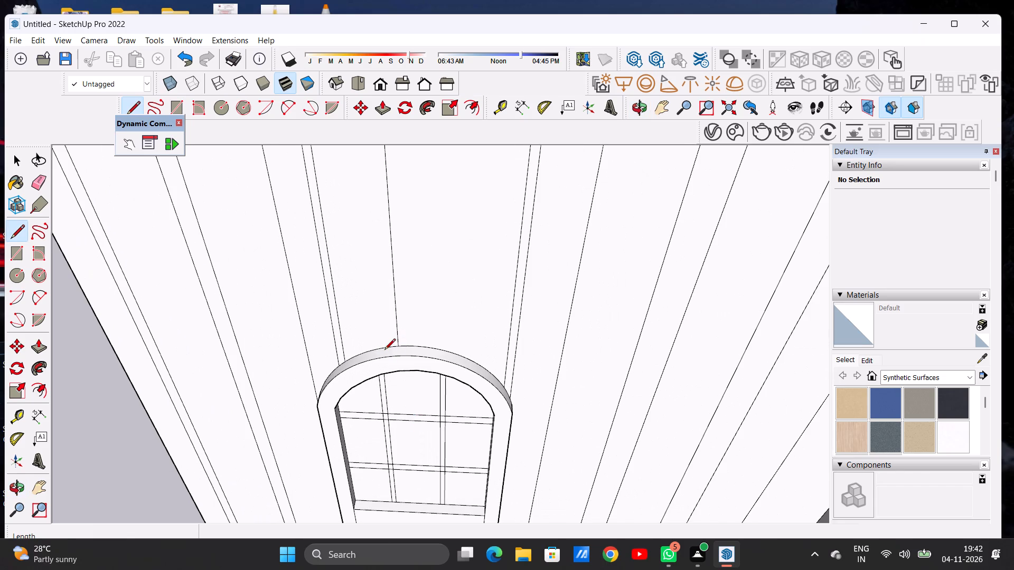
left_click(387, 346)
scroll(390, 298, "down", 8)
scroll(392, 350, "up", 1)
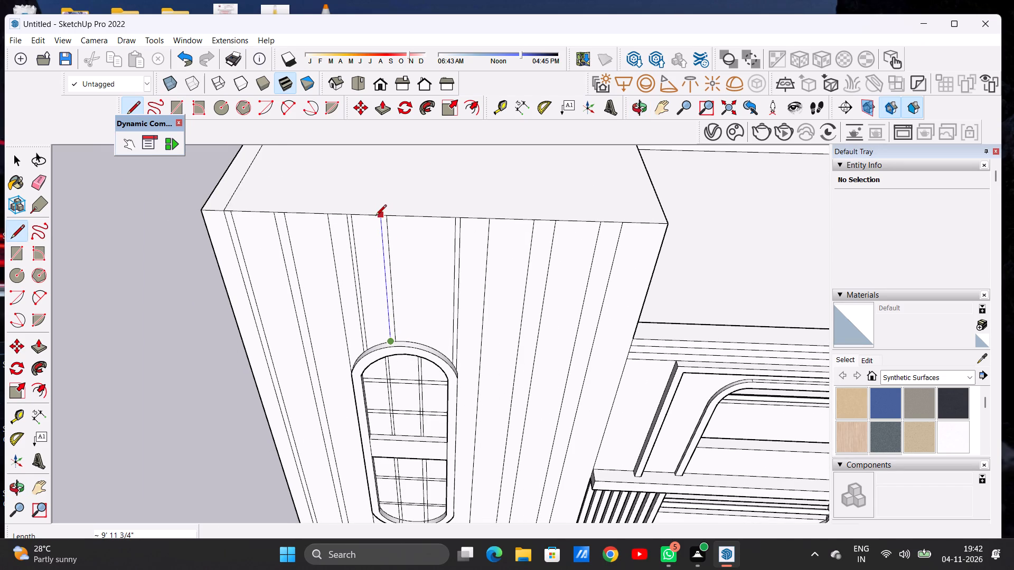
left_click(375, 216)
key("space")
Draw a vertical line about 10' 2" long from the balcony side of the arch's crown to the wall's top edge.
scroll(437, 338, "down", 6)
key("l")
scroll(440, 346, "down", 1)
scroll(440, 346, "up", 1)
scroll(440, 346, "down", 1)
scroll(440, 346, "up", 13)
left_click(416, 351)
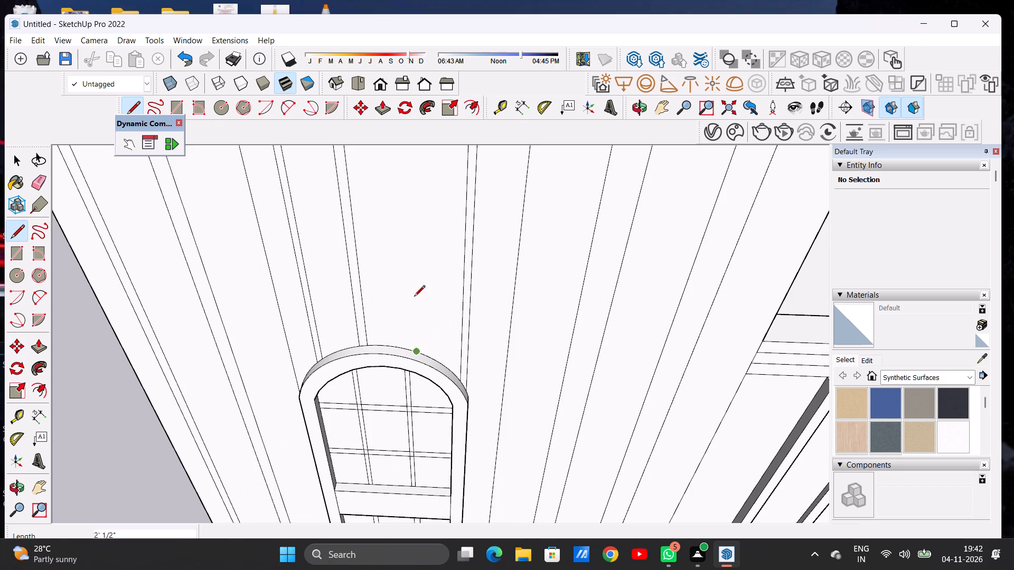
scroll(415, 287, "down", 12)
scroll(415, 252, "up", 8)
left_click(415, 232)
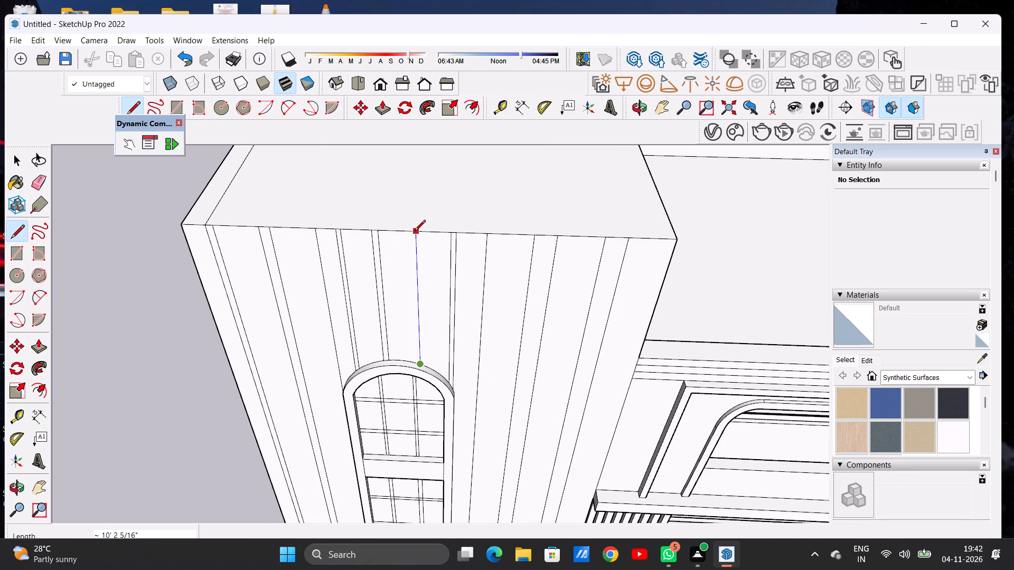
Draw a parallel vertical line about 10' 1" long beside it, nearer the crown, from the arch to the wall's top edge.
scroll(416, 336, "up", 6)
scroll(416, 355, "down", 1)
scroll(412, 369, "up", 5)
left_click(419, 375)
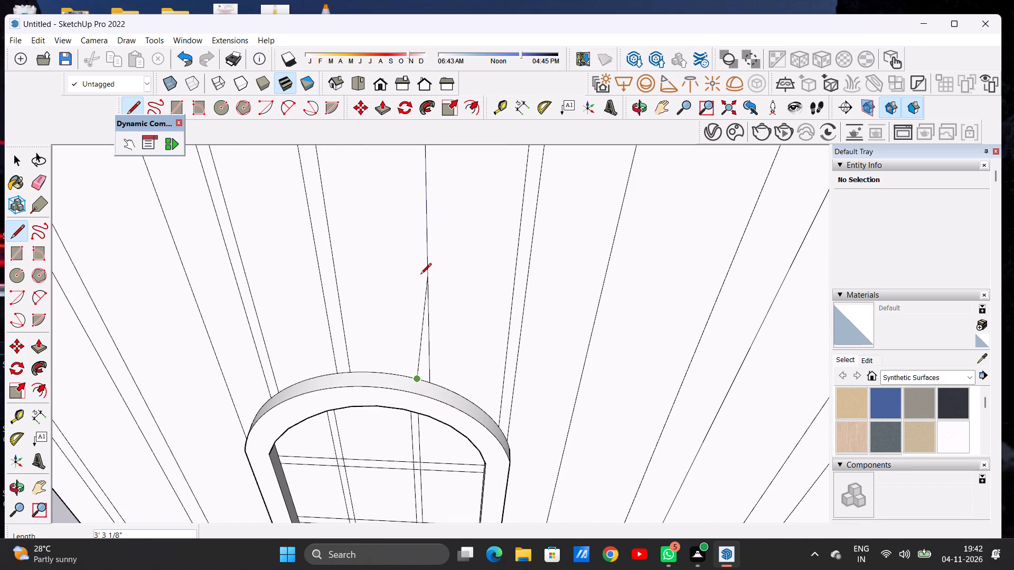
scroll(420, 299, "down", 10)
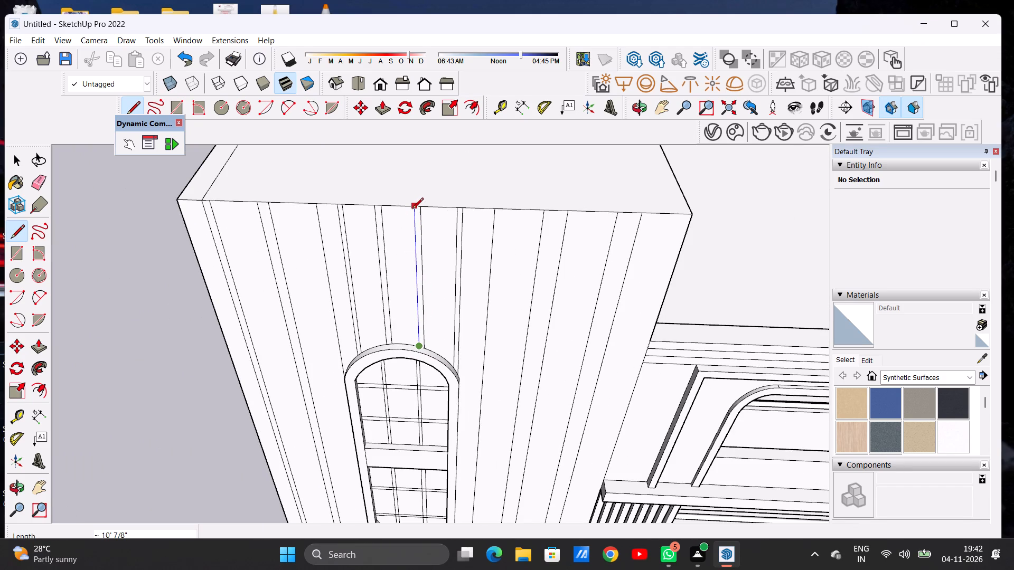
left_click(412, 210)
key("space")
Examine the whole front elevation and the new lines above the arched panel frame from several angles and distances.
key("o")
scroll(470, 326, "down", 16)
left_click_drag(464, 332, 464, 327)
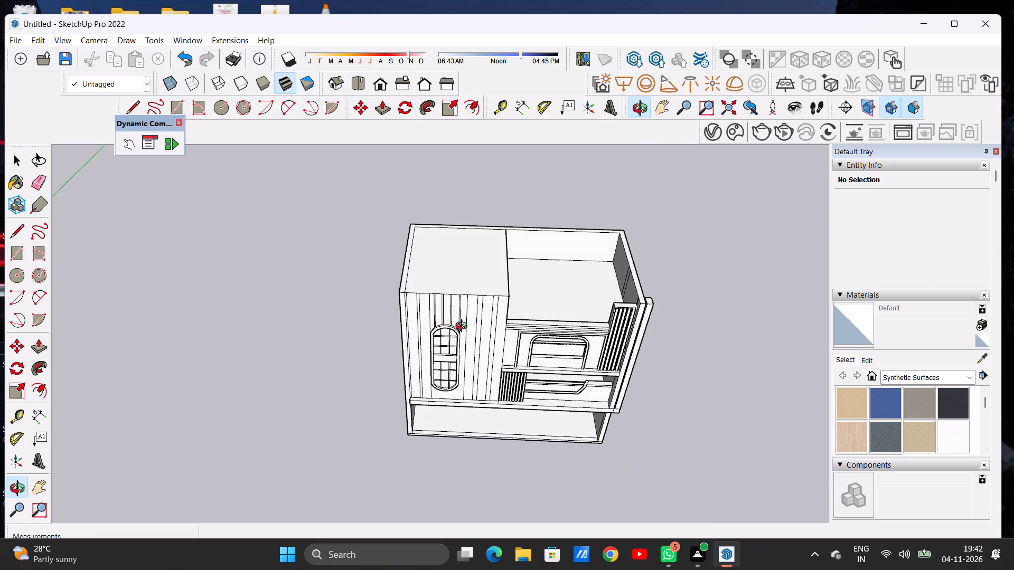
left_click_drag(464, 327, 458, 244)
scroll(504, 317, "up", 2)
scroll(504, 317, "down", 1)
scroll(504, 317, "up", 5)
left_click_drag(473, 358, 474, 327)
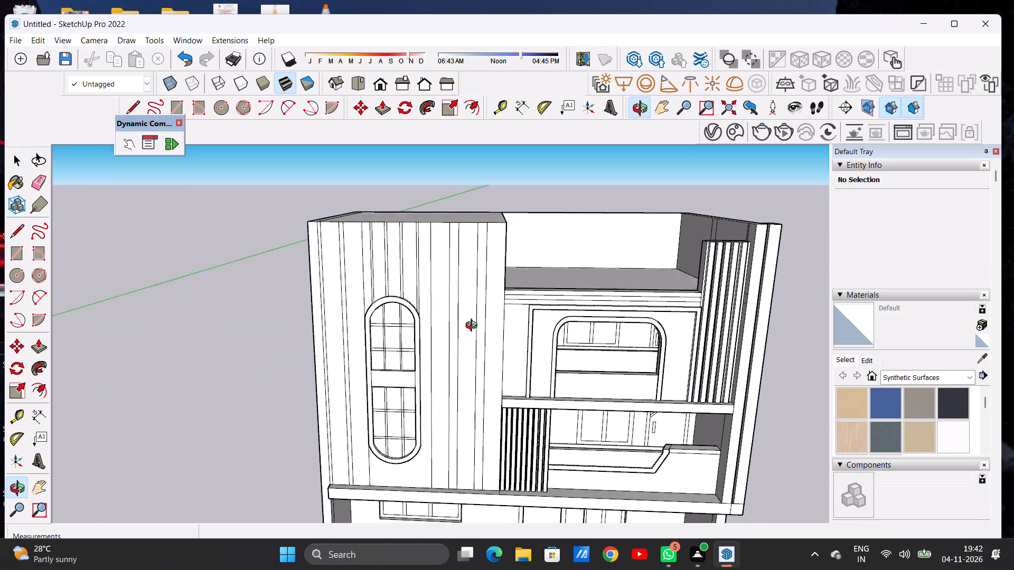
left_click_drag(474, 327, 475, 333)
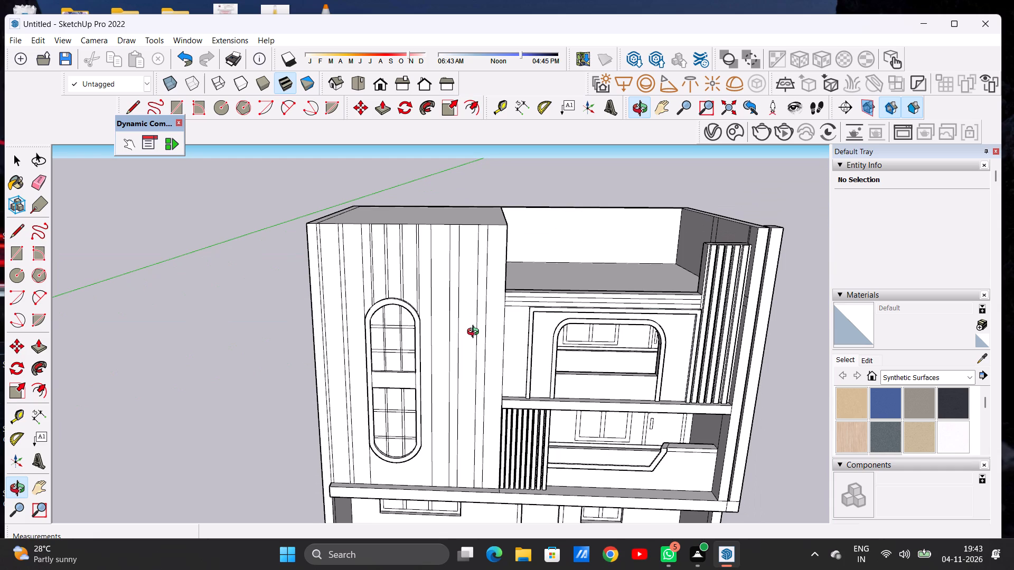
scroll(474, 288, "down", 9)
left_click_drag(500, 282, 354, 318)
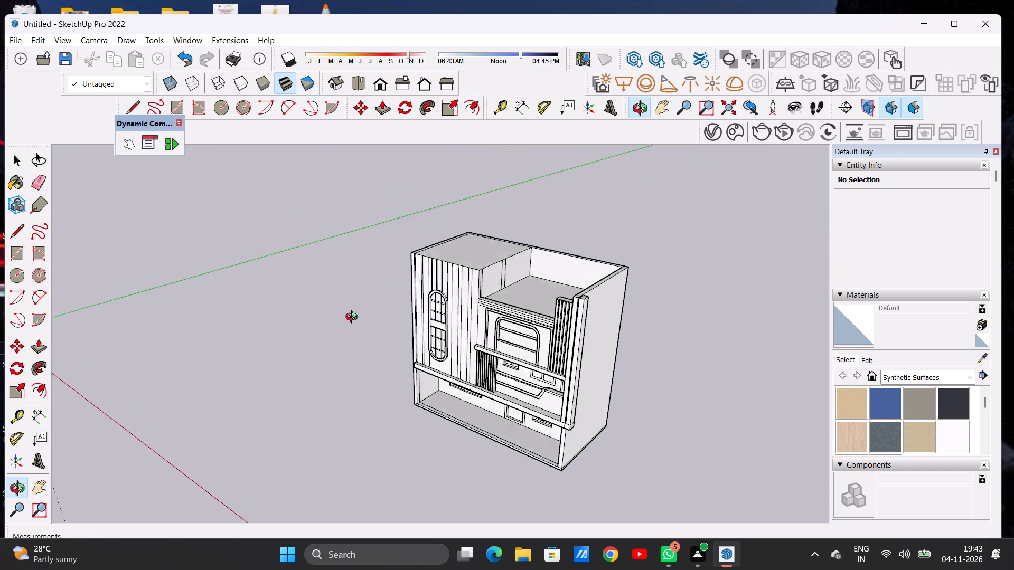
left_click_drag(354, 318, 343, 310)
scroll(477, 291, "up", 4)
scroll(477, 291, "down", 1)
scroll(477, 291, "up", 3)
left_click_drag(368, 307, 541, 295)
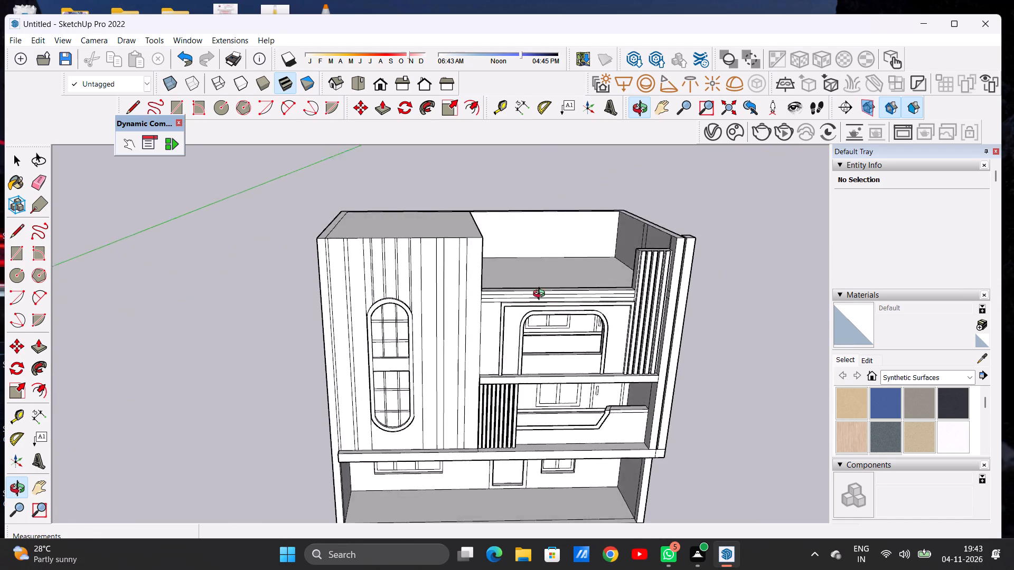
left_click_drag(541, 295, 514, 349)
scroll(333, 268, "up", 3)
scroll(333, 264, "down", 1)
scroll(333, 264, "up", 5)
left_click_drag(334, 264, 376, 246)
scroll(346, 306, "down", 15)
scroll(364, 315, "up", 1)
scroll(367, 315, "down", 2)
left_click_drag(427, 344, 419, 335)
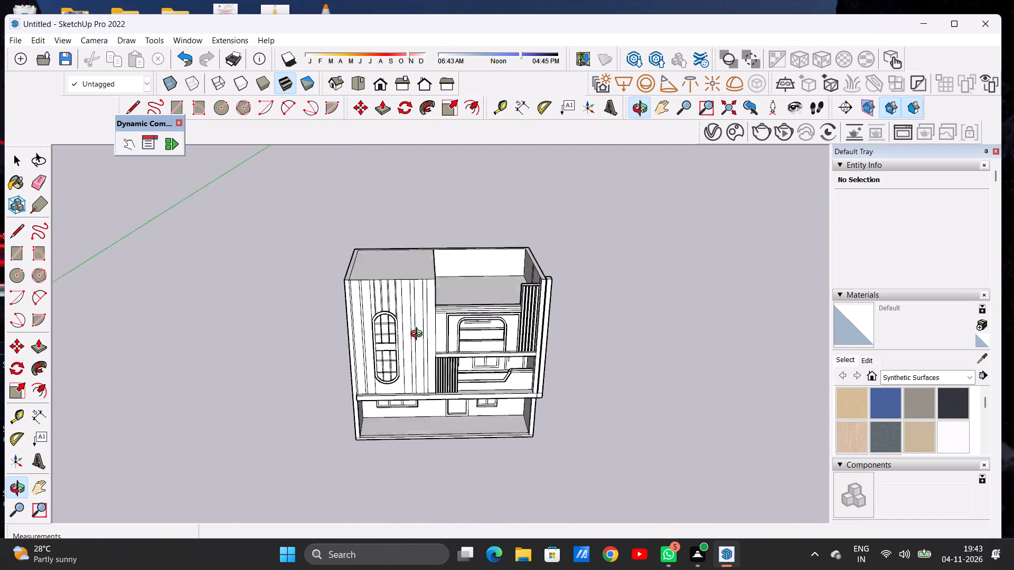
left_click_drag(419, 335, 452, 277)
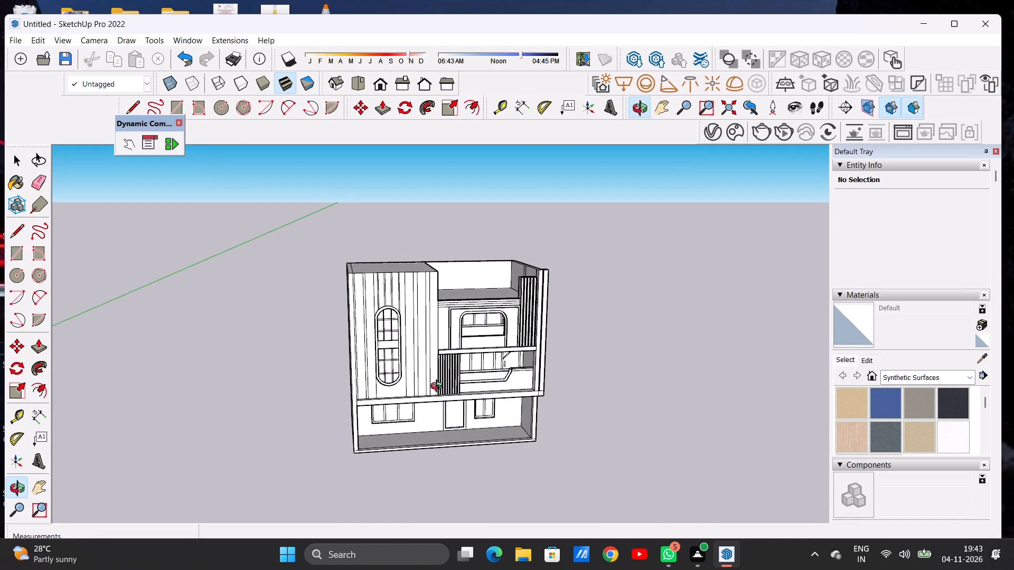
Draw a horizontal line about 9' 2" long below the rounded panel frame, between the vertical lines on its two sides.
scroll(406, 398, "up", 13)
left_click_drag(391, 385, 380, 377)
scroll(386, 373, "up", 6)
key("l")
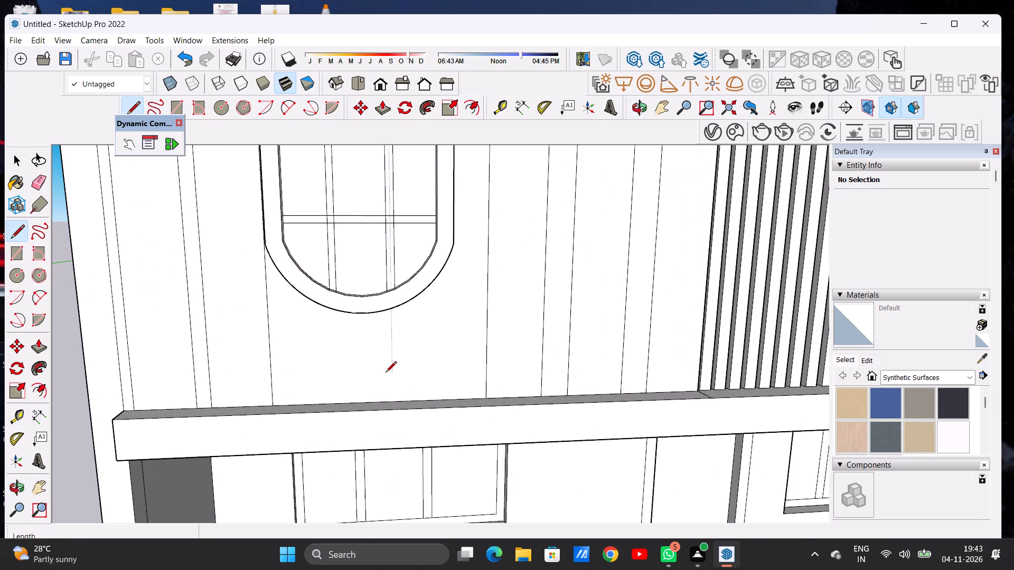
left_click(267, 343)
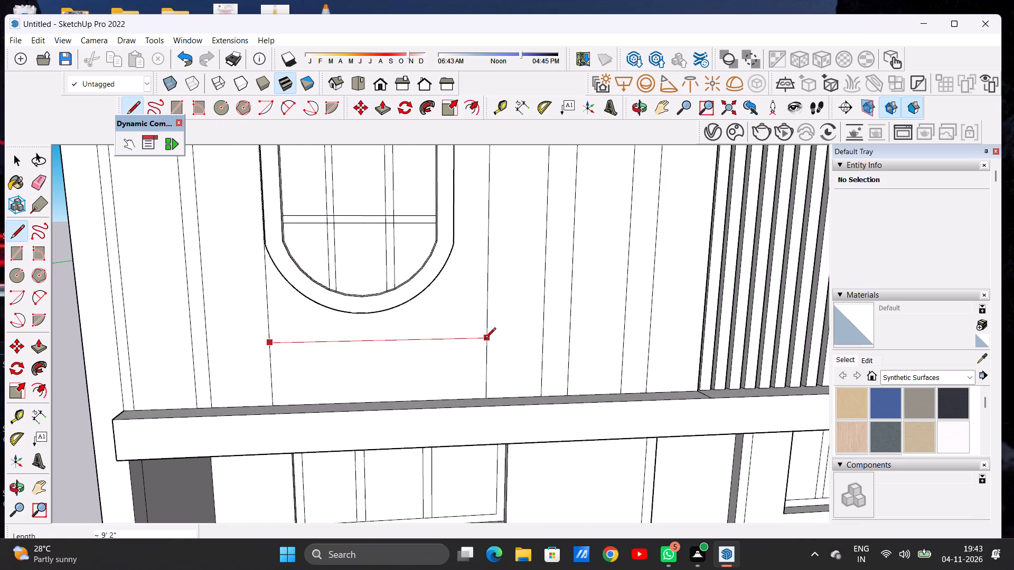
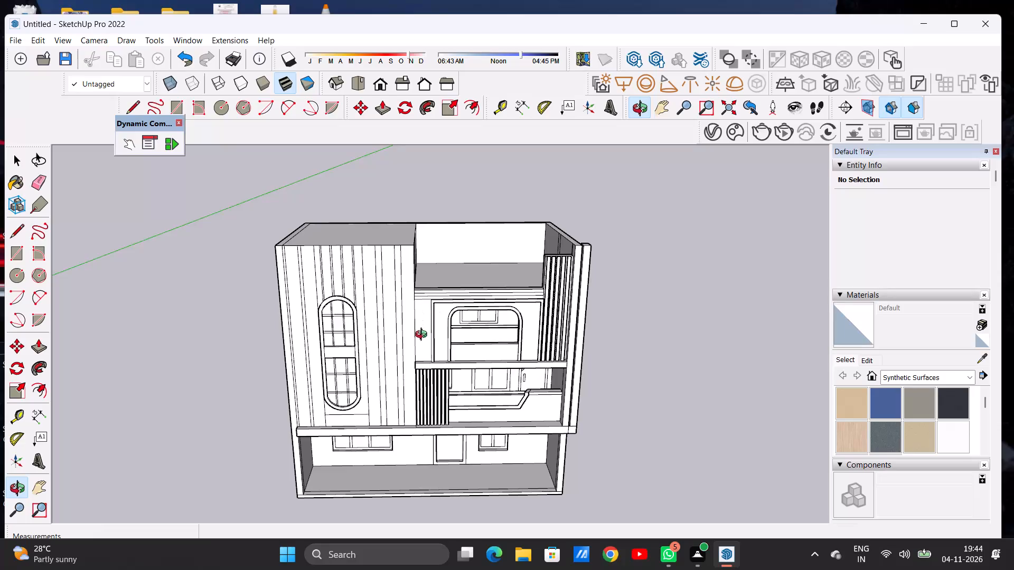
Examine the whole front elevation, including the tall wall's vertical lines and the balcony area, from several distances and heights.
scroll(436, 329, "down", 10)
scroll(448, 355, "up", 11)
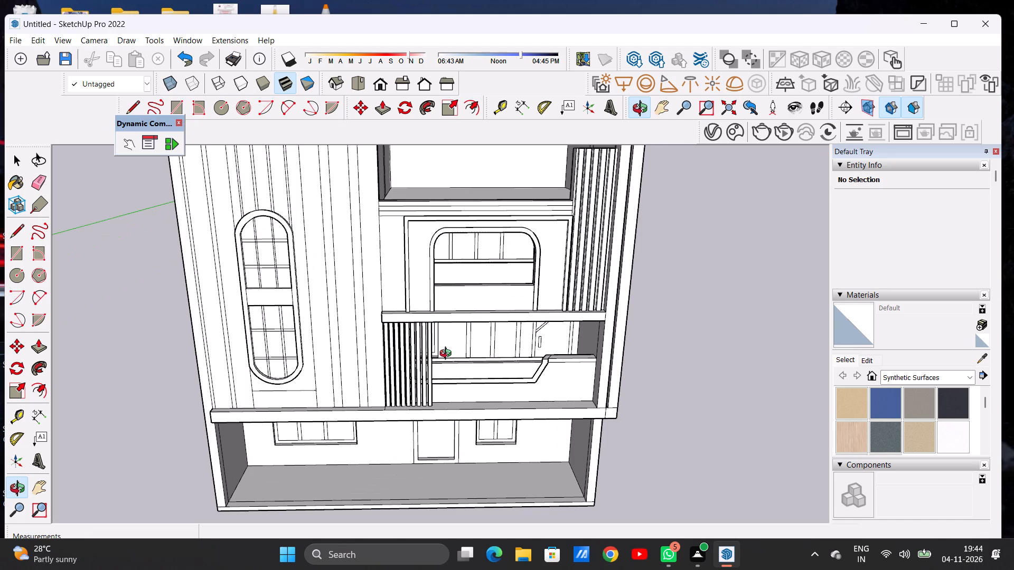
scroll(450, 355, "down", 7)
scroll(507, 357, "up", 6)
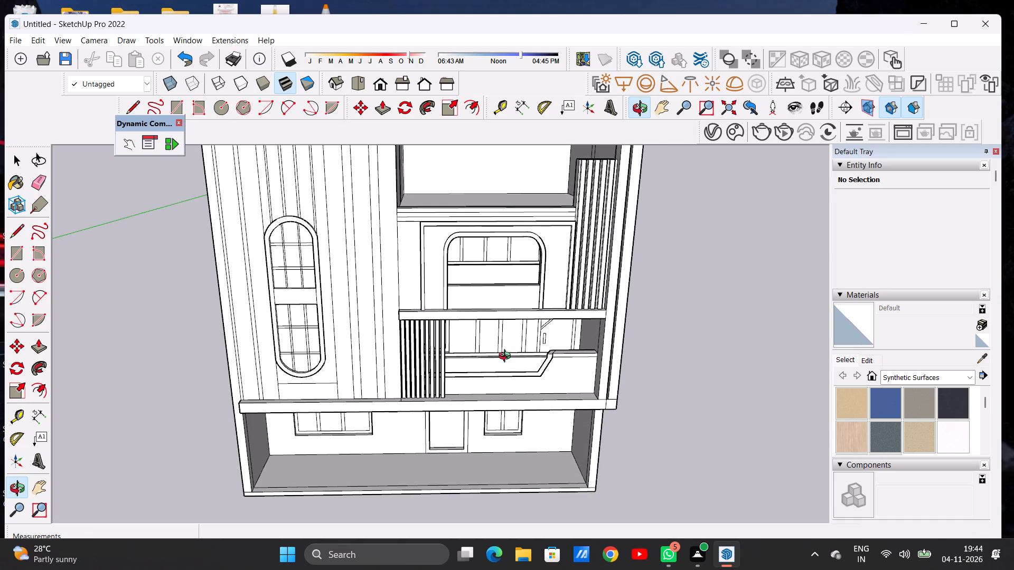
scroll(509, 357, "down", 6)
scroll(508, 363, "up", 7)
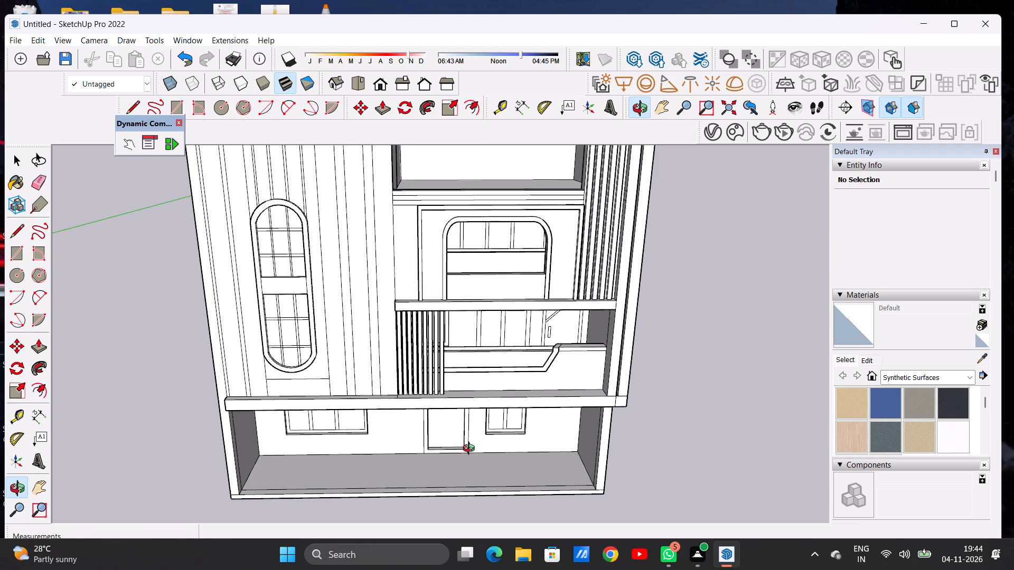
left_click_drag(471, 436, 471, 366)
left_click_drag(471, 353, 464, 372)
scroll(551, 312, "up", 4)
scroll(557, 324, "down", 1)
scroll(557, 328, "up", 6)
left_click_drag(557, 327, 543, 340)
scroll(555, 330, "down", 4)
scroll(557, 331, "up", 2)
scroll(558, 331, "down", 7)
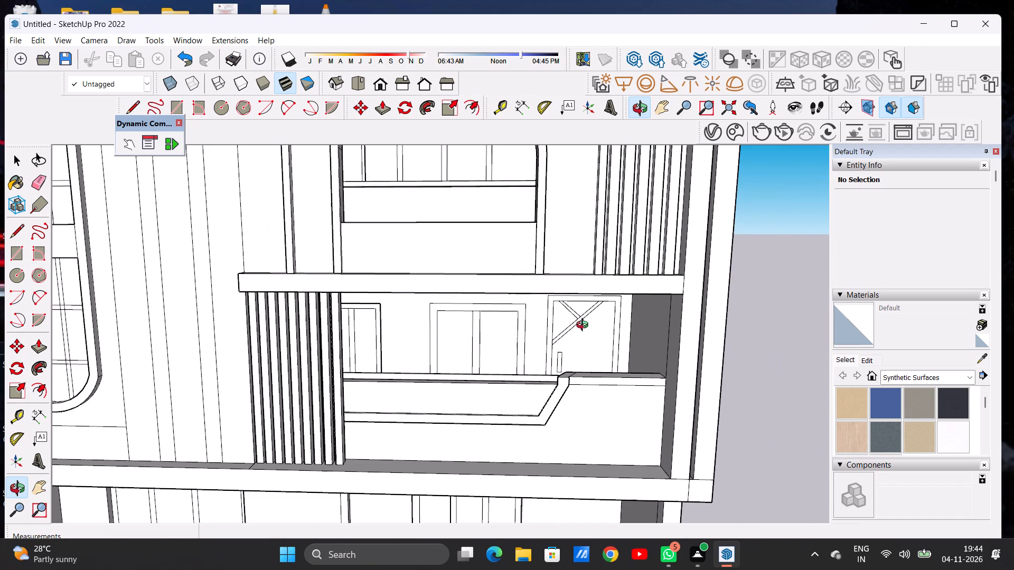
scroll(666, 309, "down", 4)
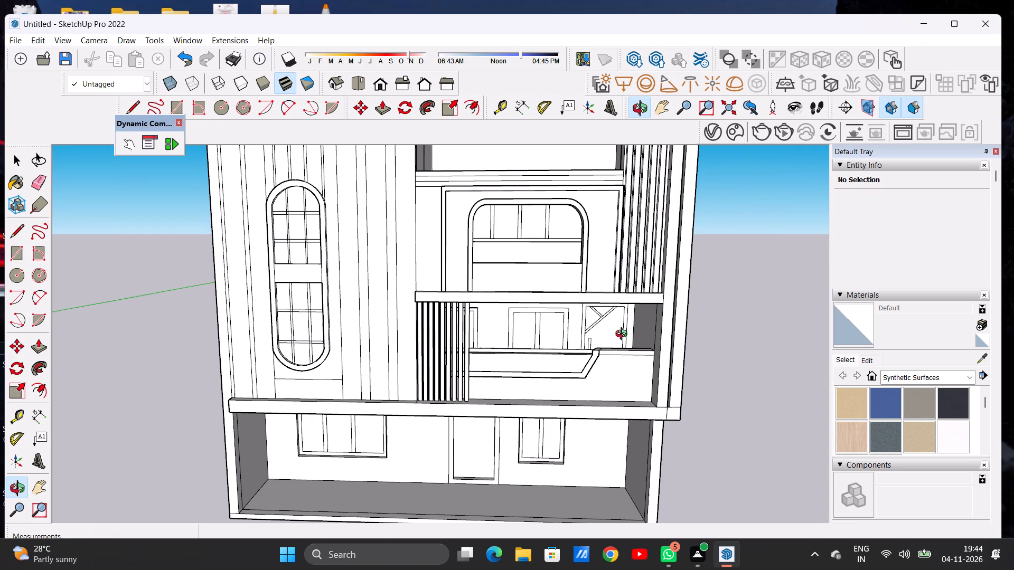
scroll(671, 318, "down", 9)
scroll(636, 334, "up", 7)
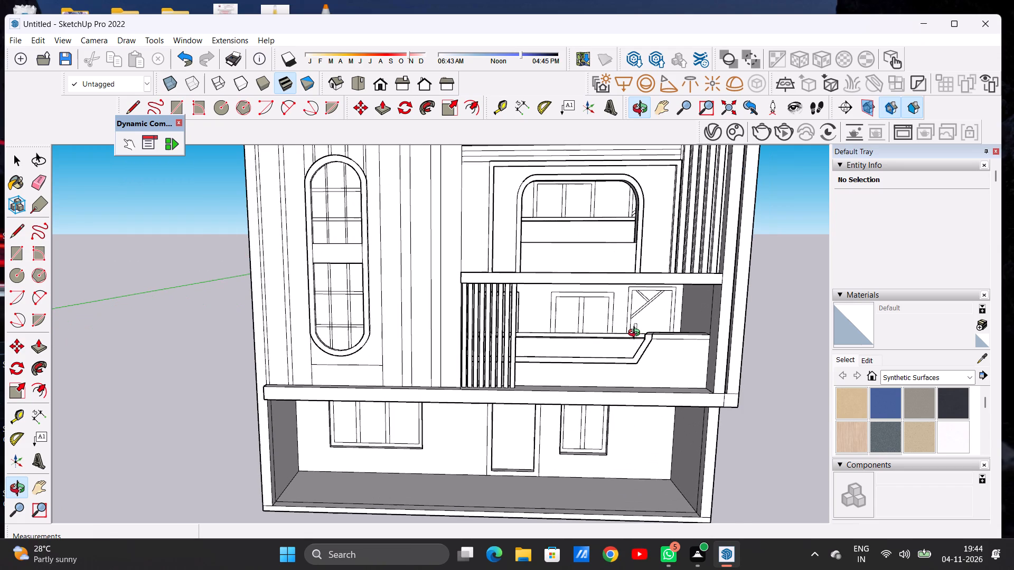
scroll(636, 336, "down", 6)
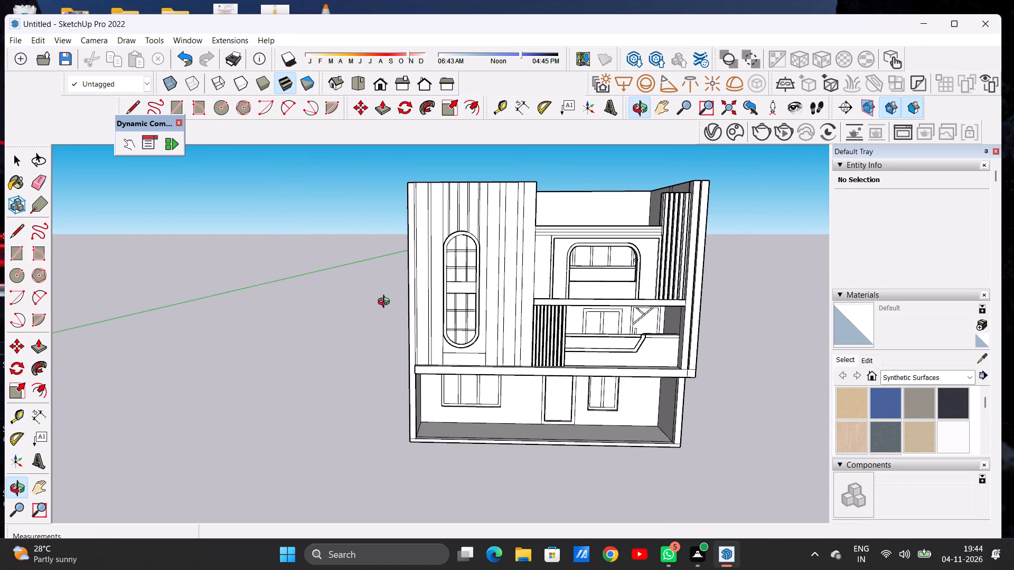
scroll(386, 307, "down", 7)
scroll(447, 259, "up", 3)
scroll(448, 258, "down", 2)
scroll(448, 258, "up", 9)
Examine the tall front wall's vertical divisions and its balcony-side corner from oblique angles above the roof.
left_click_drag(496, 257, 399, 350)
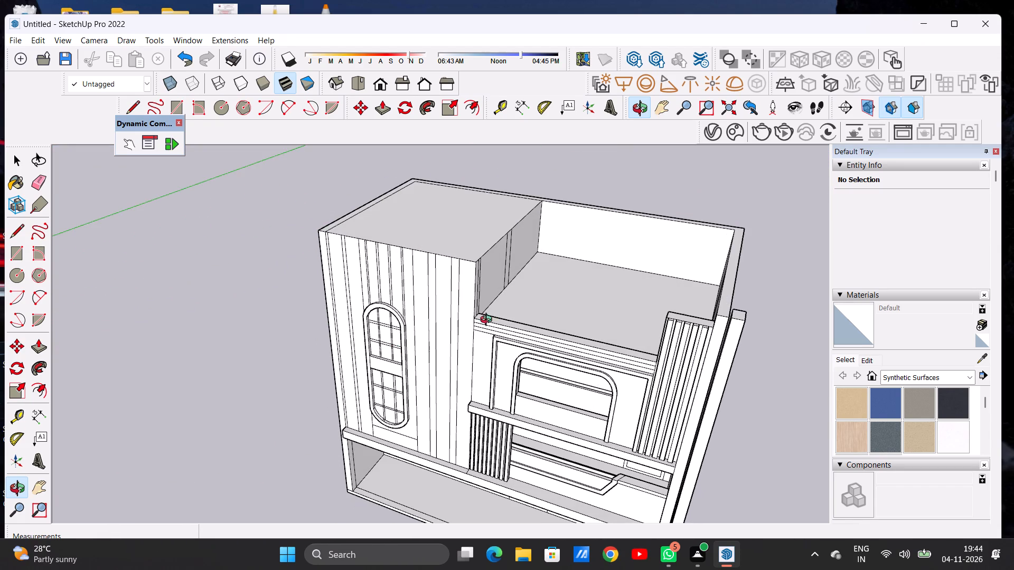
scroll(584, 284, "down", 4)
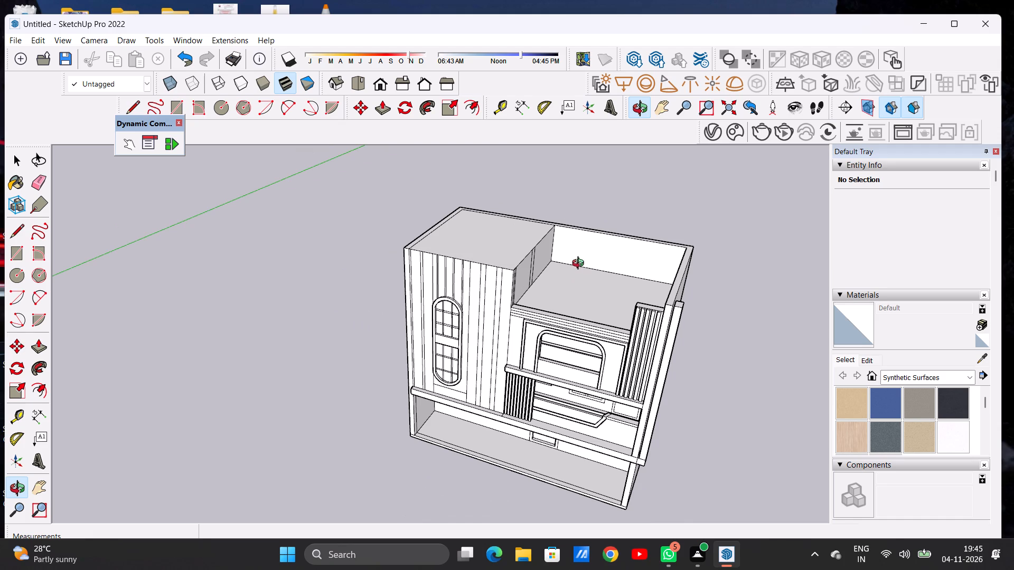
scroll(542, 234, "down", 6)
scroll(541, 290, "up", 3)
scroll(540, 296, "down", 1)
scroll(540, 301, "up", 11)
scroll(522, 311, "down", 5)
left_click_drag(501, 301, 603, 224)
scroll(453, 235, "up", 8)
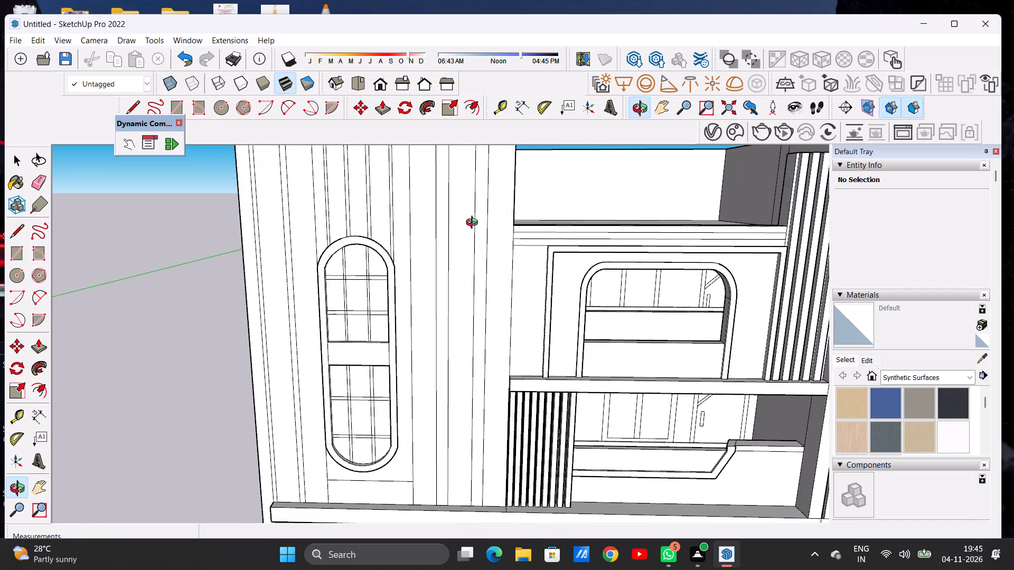
left_click_drag(515, 219, 393, 362)
scroll(529, 284, "down", 5)
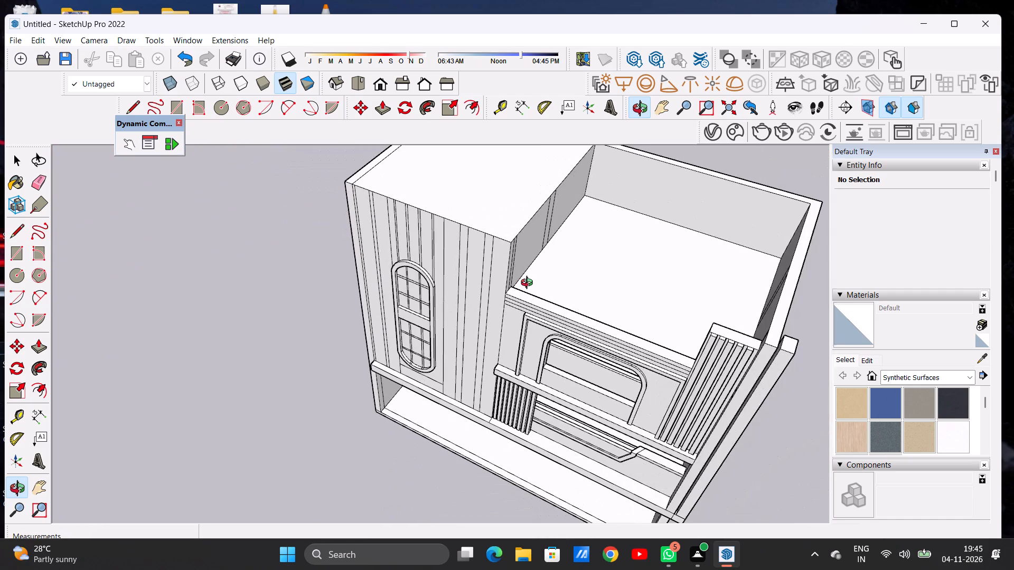
scroll(591, 269, "down", 1)
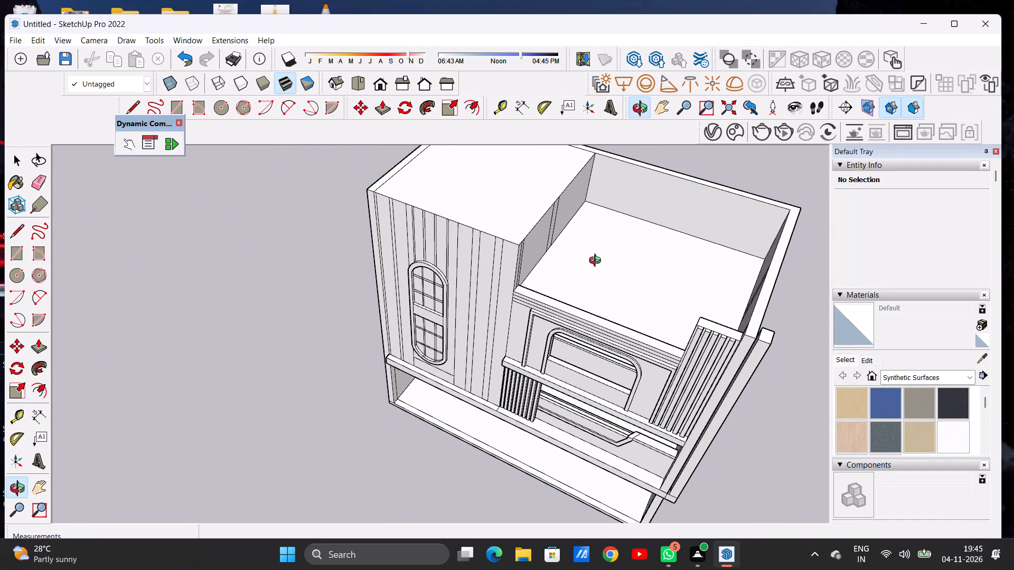
scroll(606, 254, "down", 1)
scroll(501, 277, "up", 12)
scroll(555, 265, "down", 8)
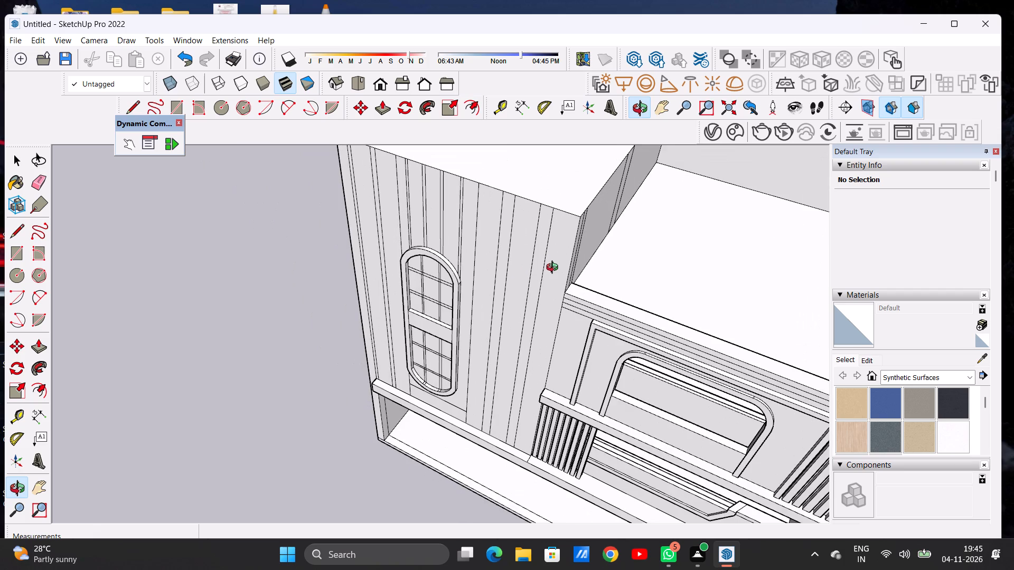
left_click_drag(555, 230, 566, 257)
scroll(582, 252, "down", 4)
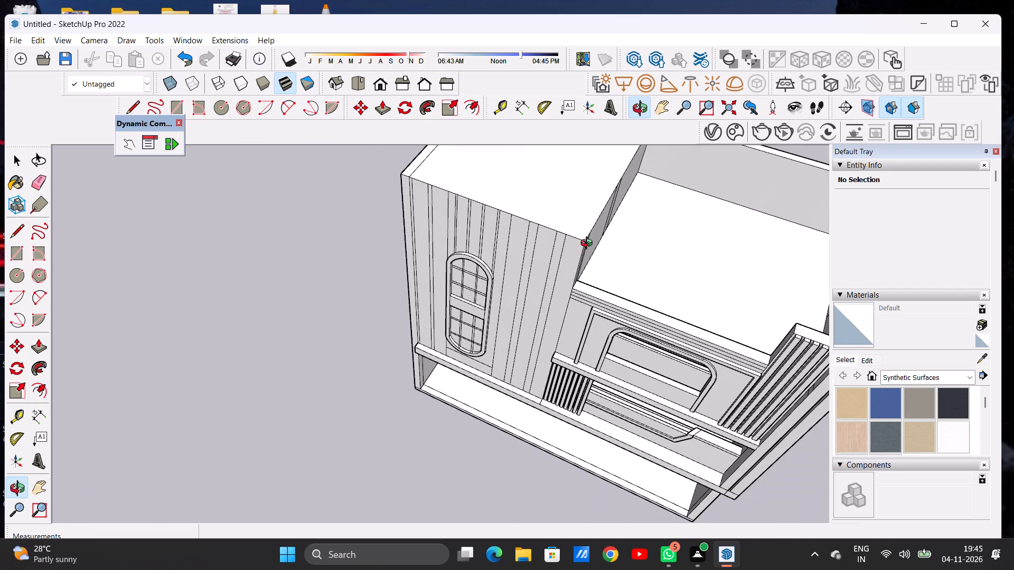
scroll(589, 244, "up", 1)
scroll(589, 244, "down", 1)
scroll(589, 244, "up", 3)
scroll(591, 256, "down", 17)
left_click_drag(589, 241, 596, 233)
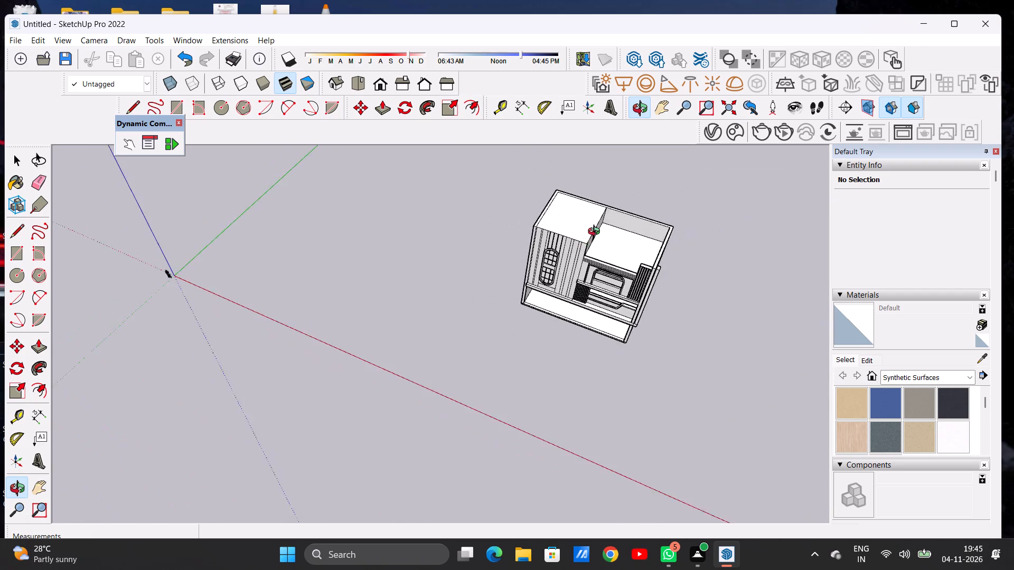
left_click_drag(596, 233, 596, 232)
scroll(597, 246, "down", 1)
scroll(597, 246, "up", 8)
scroll(564, 274, "down", 1)
scroll(564, 274, "up", 4)
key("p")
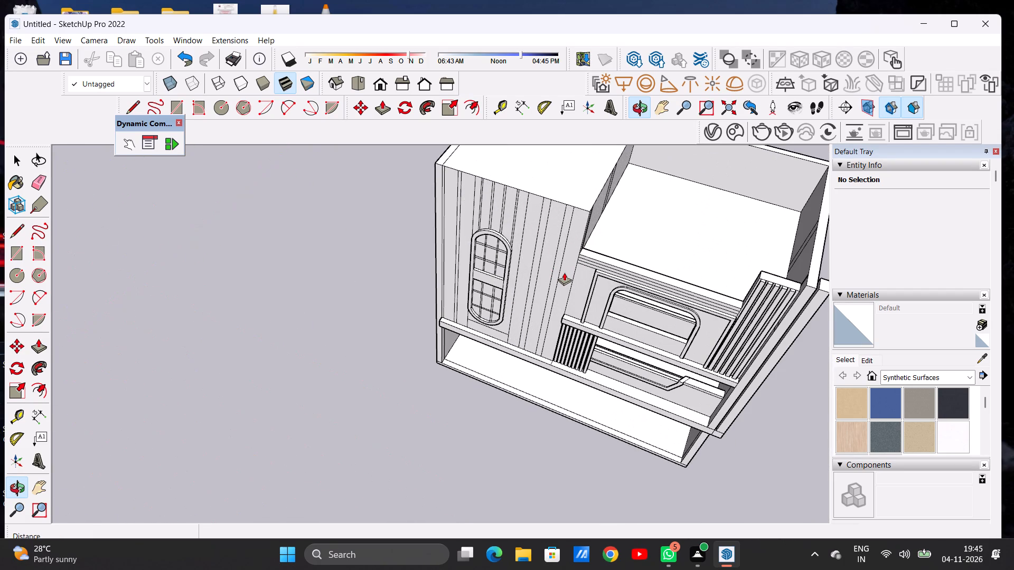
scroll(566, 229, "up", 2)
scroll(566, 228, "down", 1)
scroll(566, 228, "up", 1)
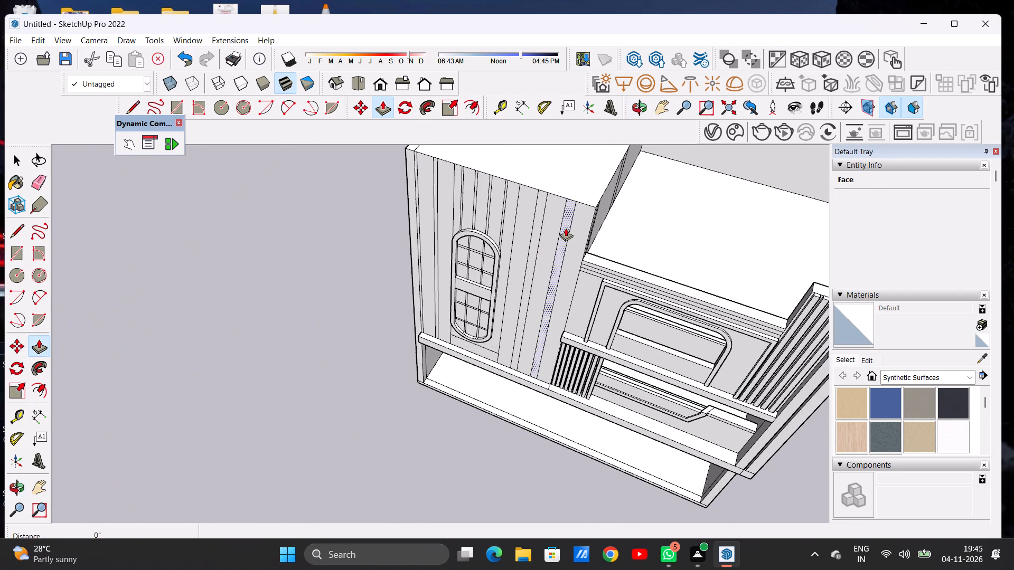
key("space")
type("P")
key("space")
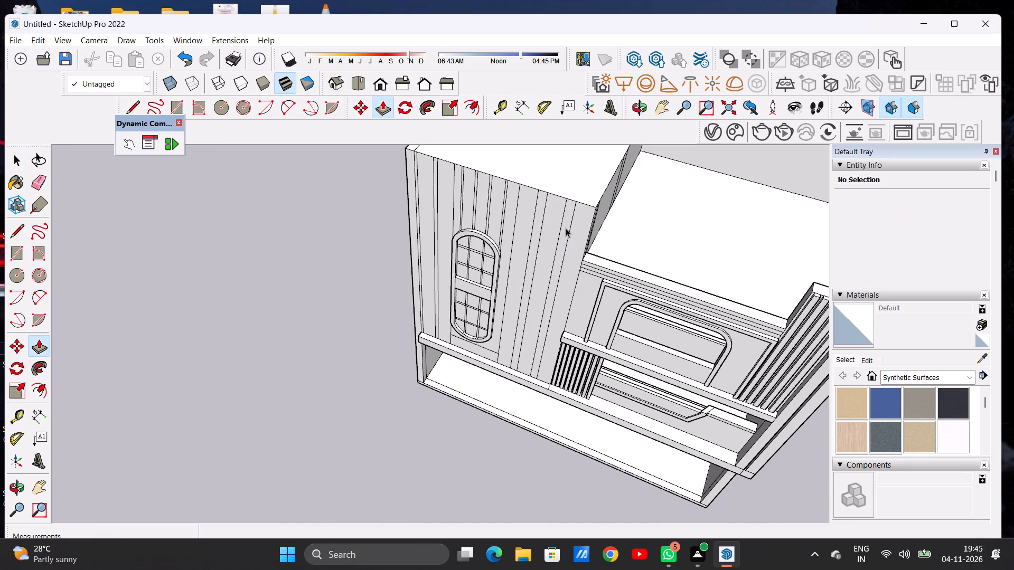
Push/Pull the vertical strip at the tall front wall's balcony-side corner outward about 1' 3 11/16".
type("O")
scroll(566, 224, "down", 2)
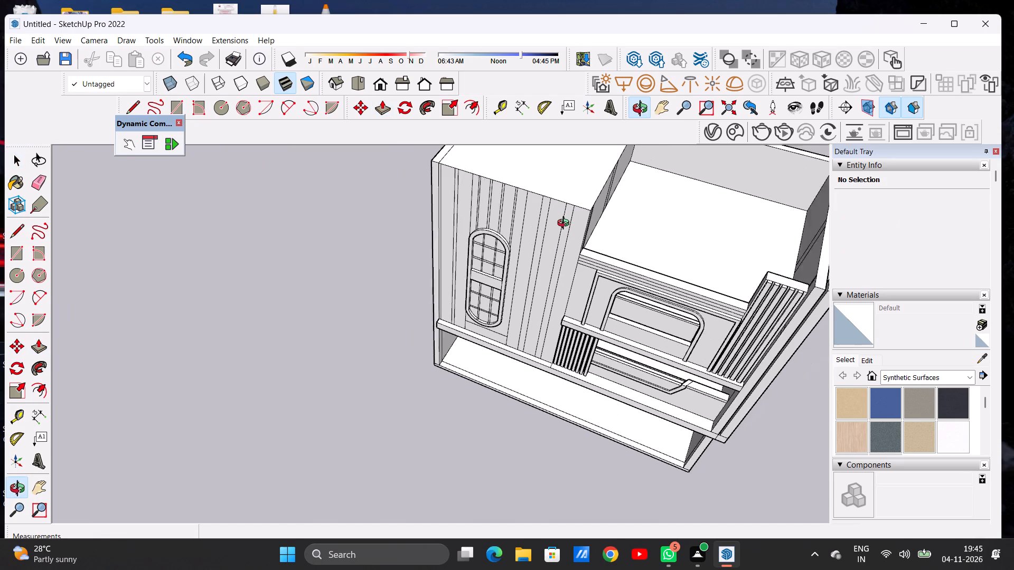
scroll(566, 224, "down", 2)
scroll(590, 212, "up", 8)
left_click_drag(577, 245, 539, 220)
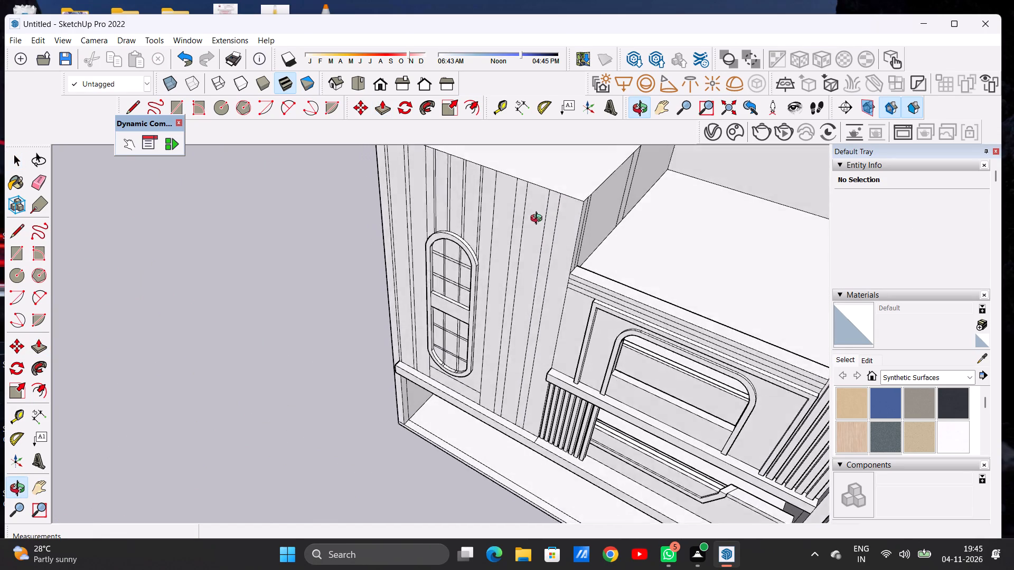
left_click_drag(539, 220, 527, 229)
scroll(550, 269, "down", 4)
scroll(550, 239, "up", 6)
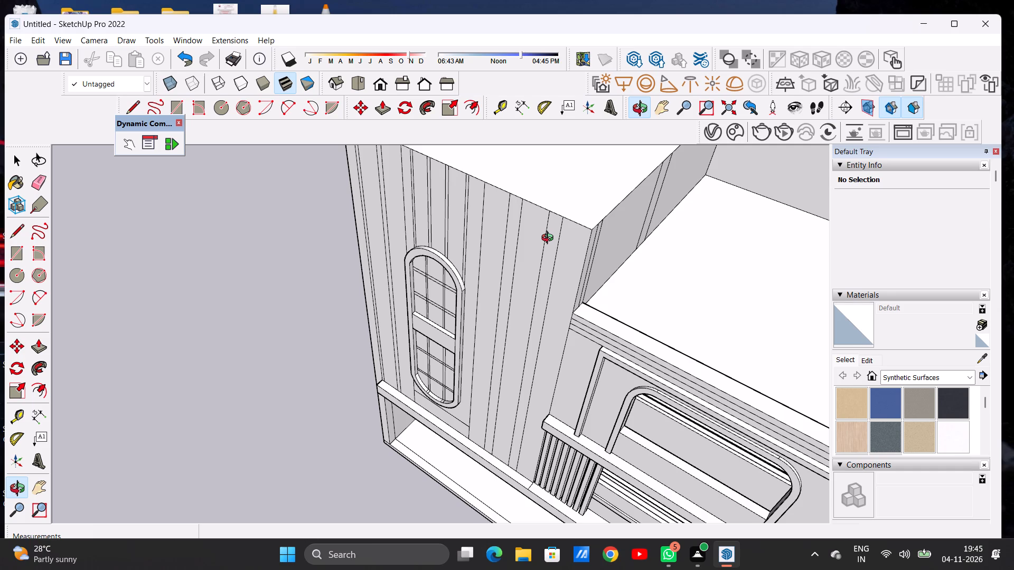
scroll(576, 245, "up", 5)
left_click_drag(578, 252, 537, 256)
scroll(546, 249, "up", 2)
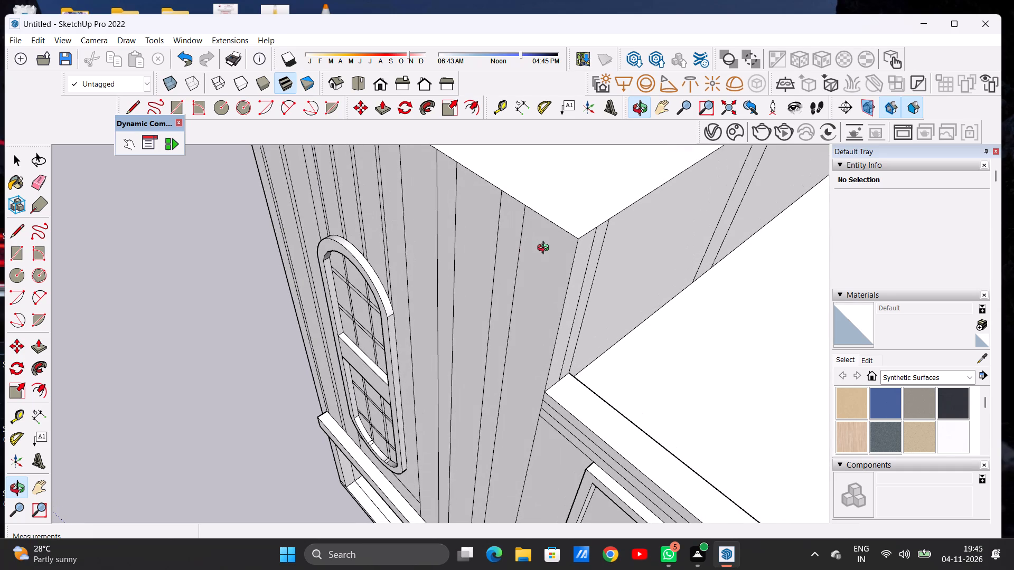
key("p")
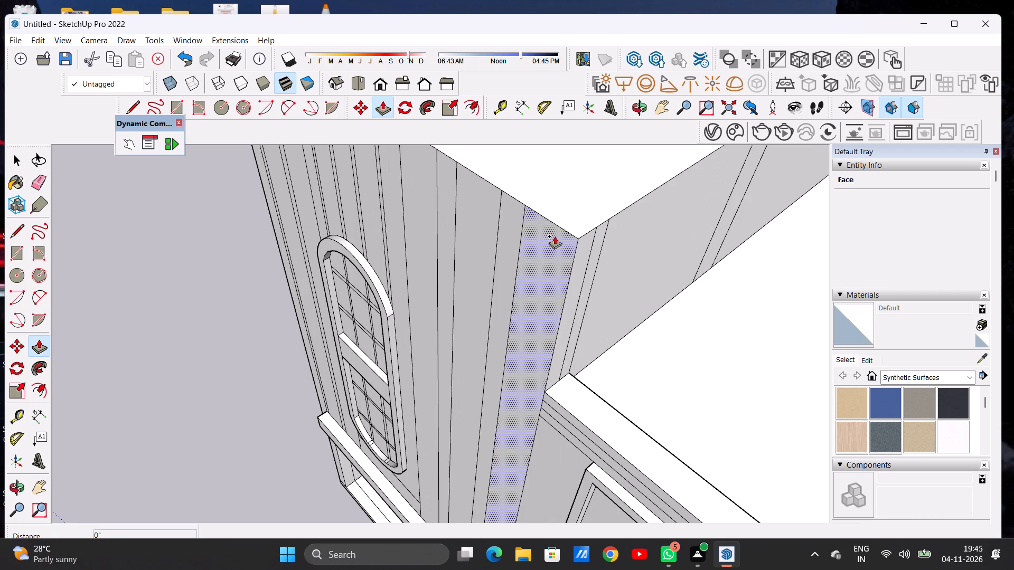
left_click(555, 236)
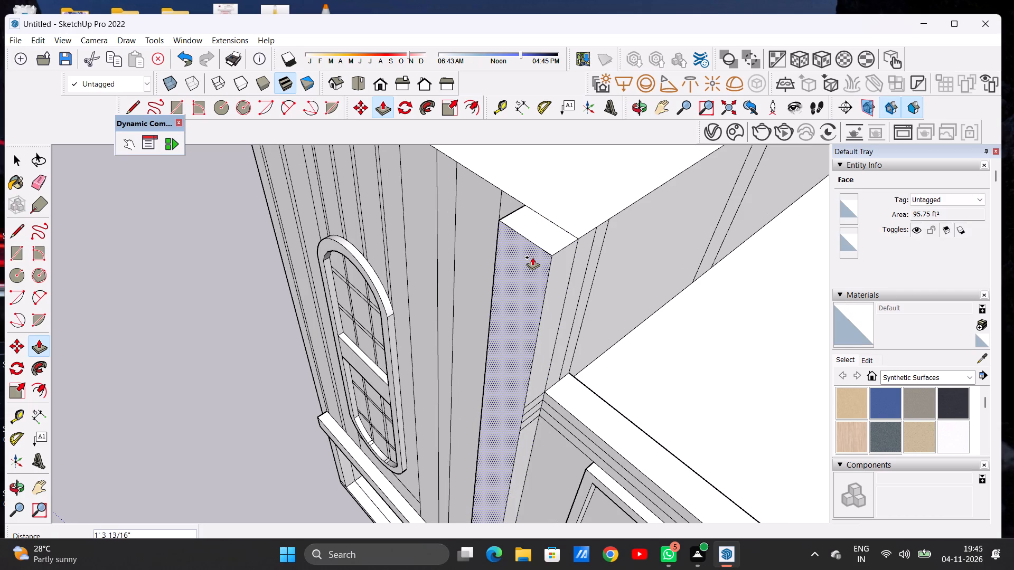
left_click(532, 257)
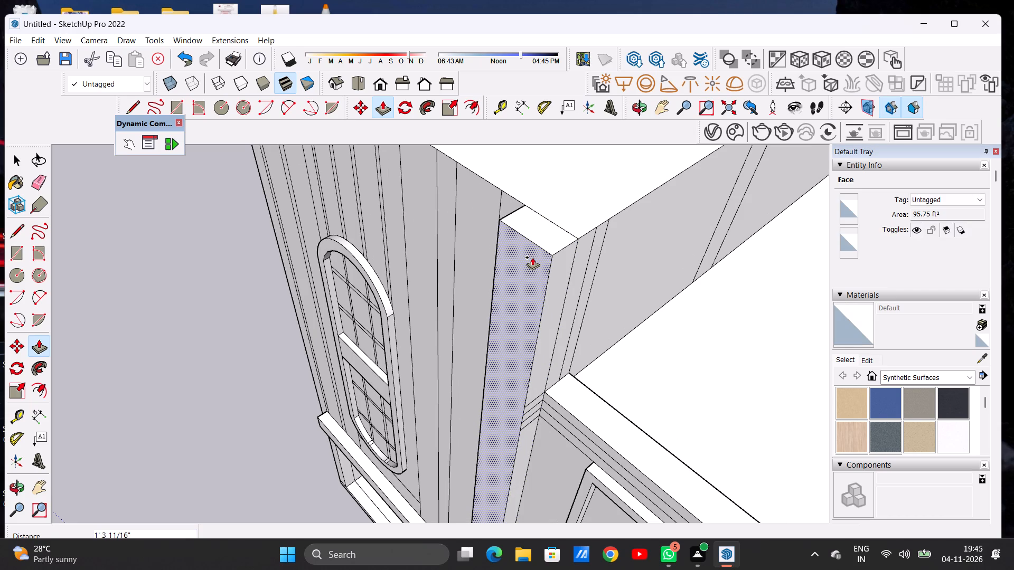
key("space")
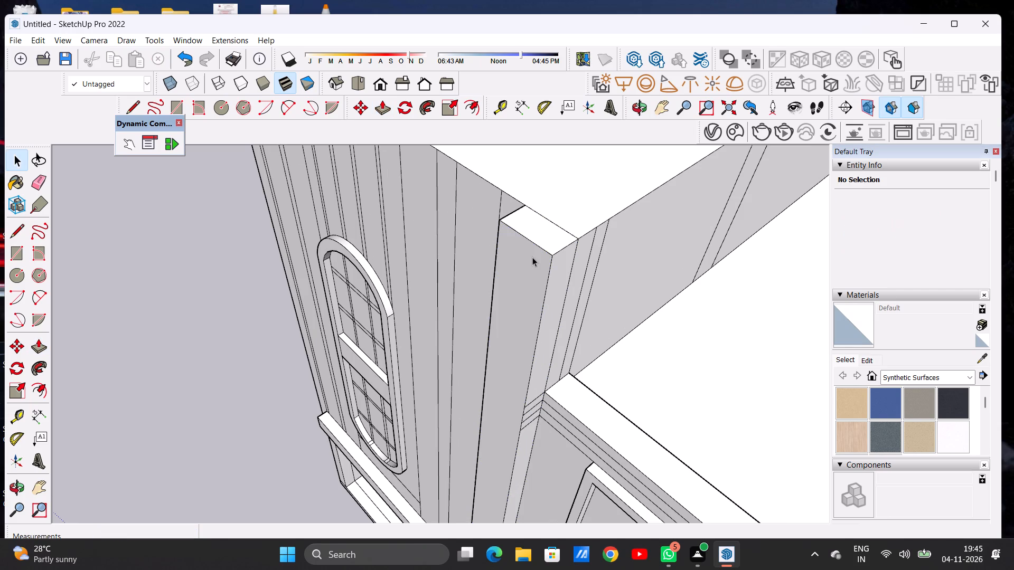
Push/Pull the next wide vertical strip in from the corner outward 1' 3 11/16", flush with the extruded corner strip.
scroll(538, 244, "down", 5)
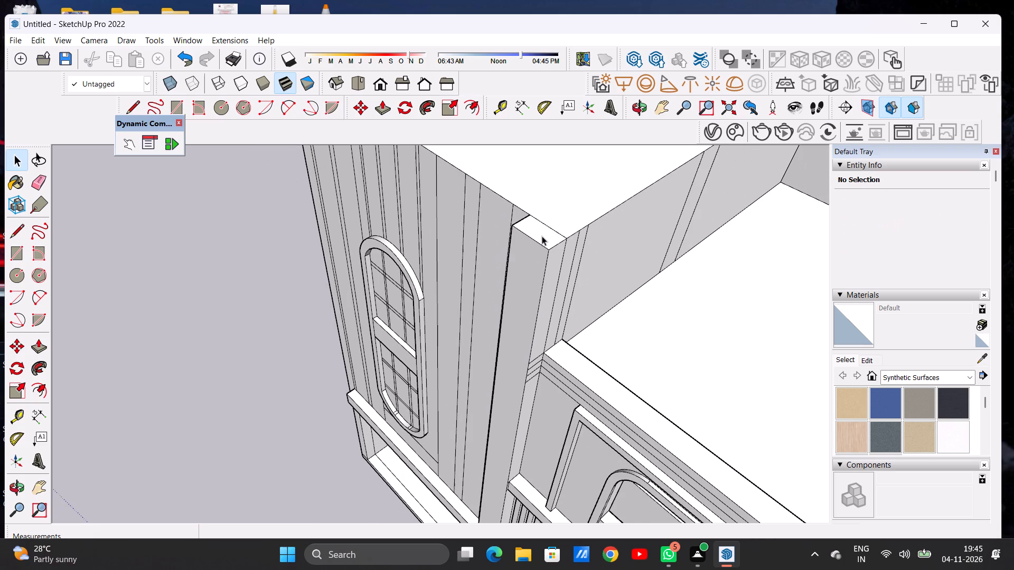
key("o")
scroll(537, 241, "down", 9)
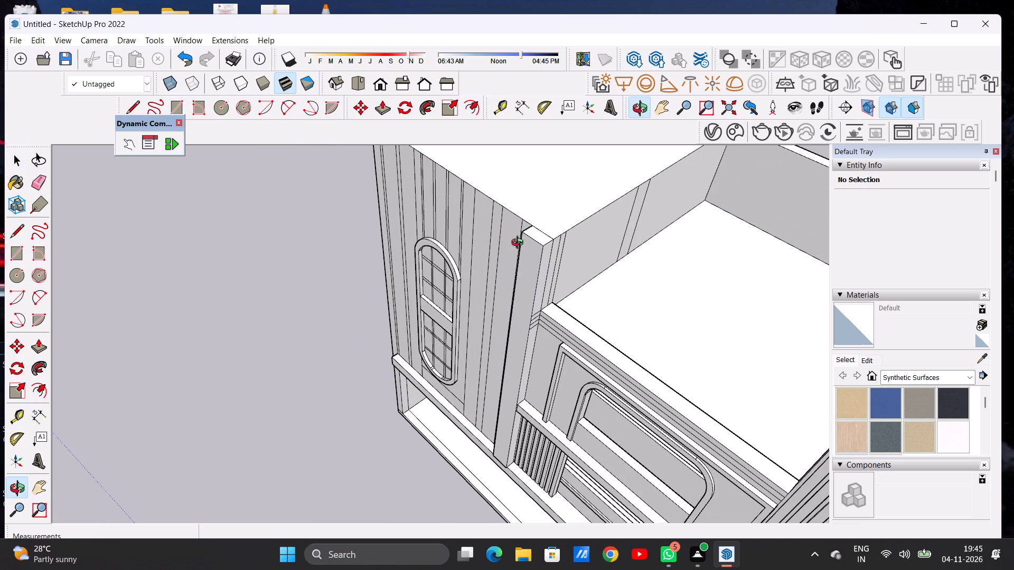
left_click_drag(489, 241, 713, 237)
left_click_drag(482, 242, 536, 243)
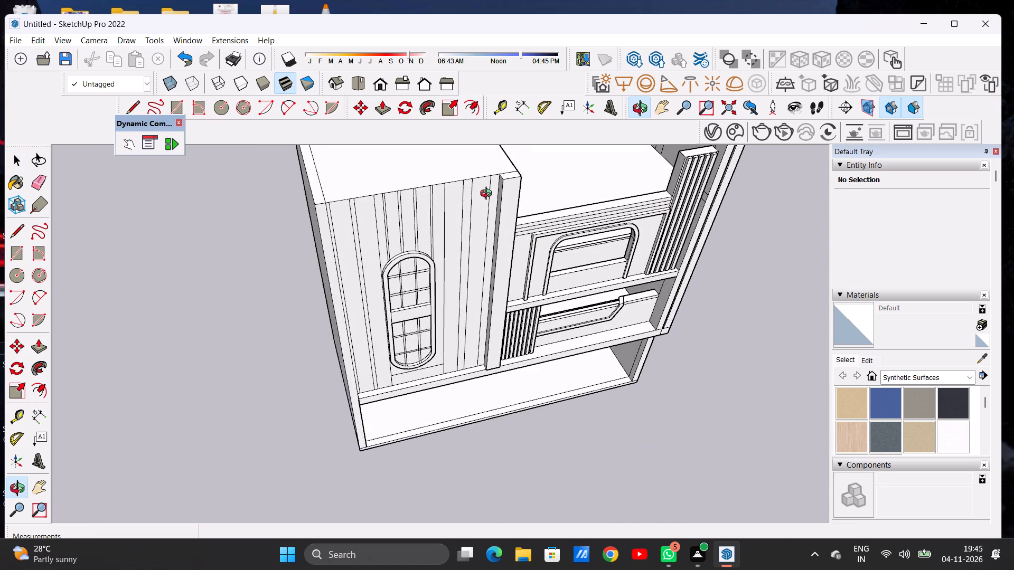
scroll(489, 195, "up", 8)
scroll(489, 195, "down", 1)
scroll(489, 195, "up", 1)
key("p")
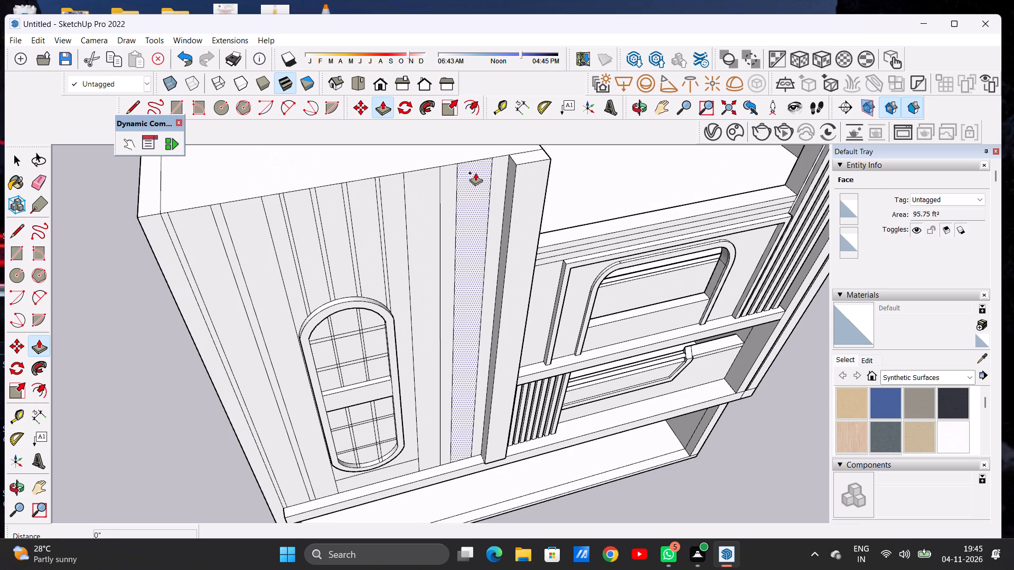
left_click(471, 167)
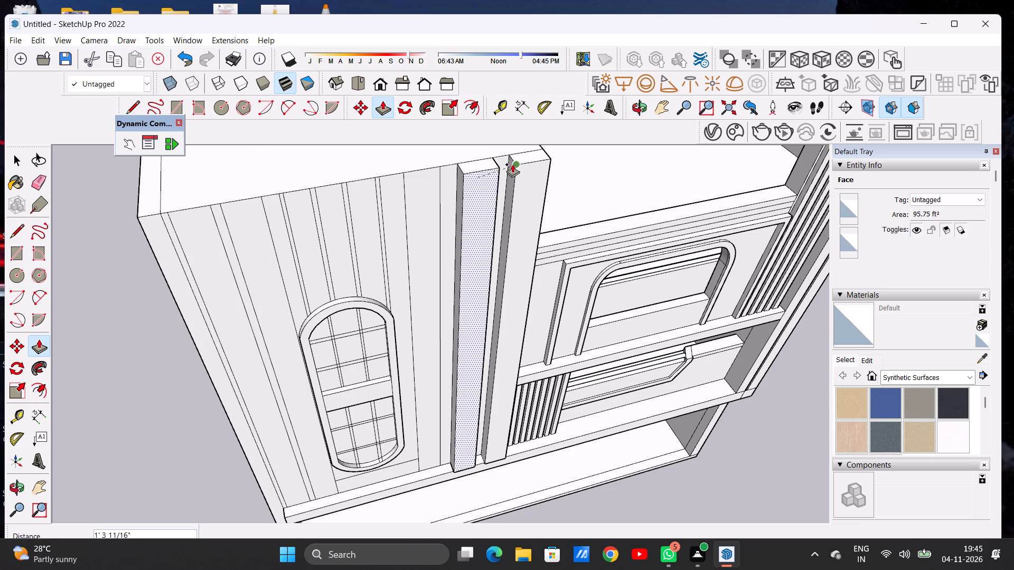
left_click(513, 164)
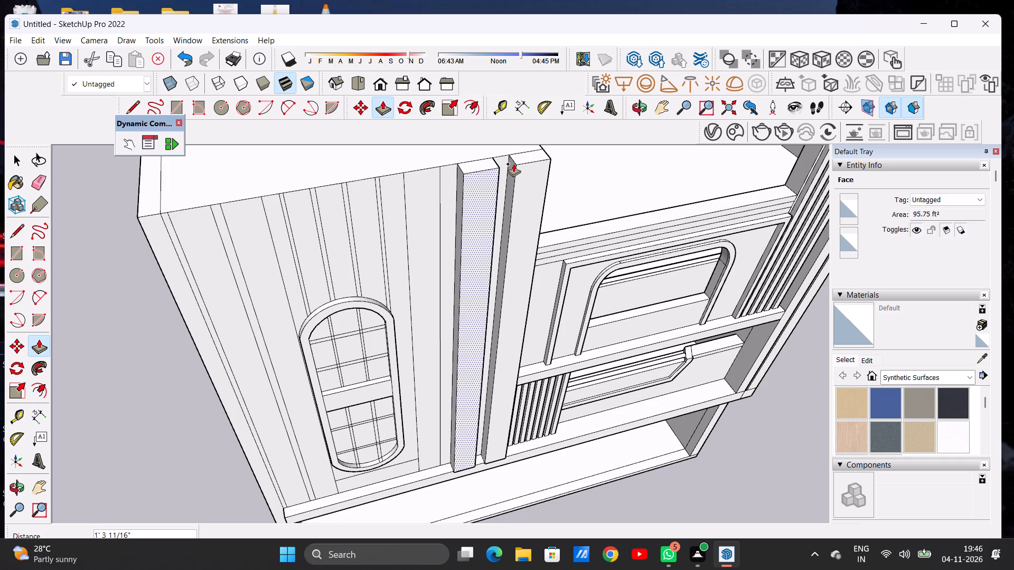
Push/Pull the third wide vertical strip, nearest the rounded panel, outward 1' 3 11/16" to match the two extruded strips.
scroll(515, 173, "down", 7)
scroll(482, 196, "up", 1)
scroll(477, 197, "down", 3)
scroll(463, 189, "up", 6)
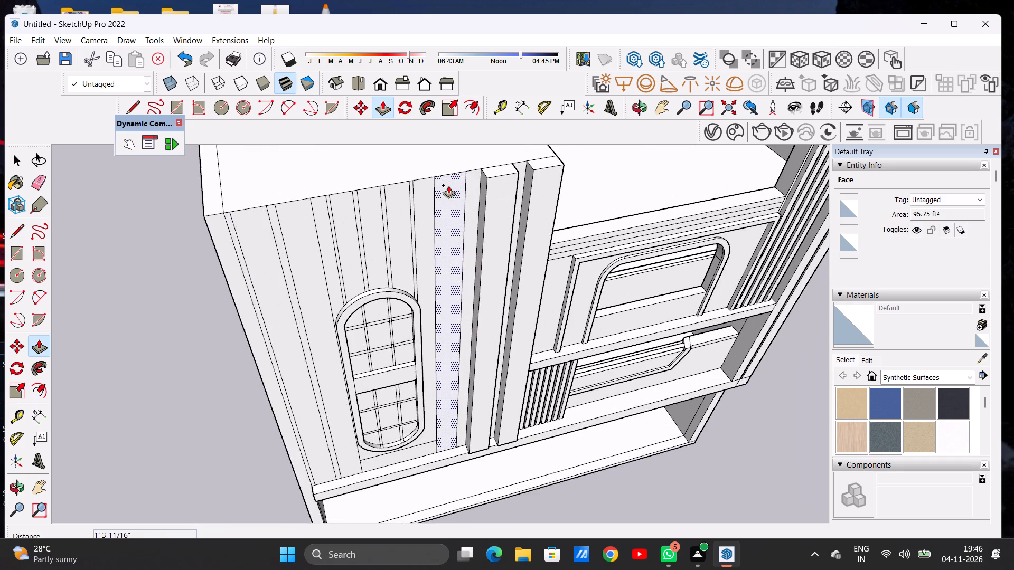
scroll(448, 185, "up", 2)
scroll(448, 185, "down", 1)
scroll(448, 185, "up", 2)
left_click(453, 176)
left_click(497, 176)
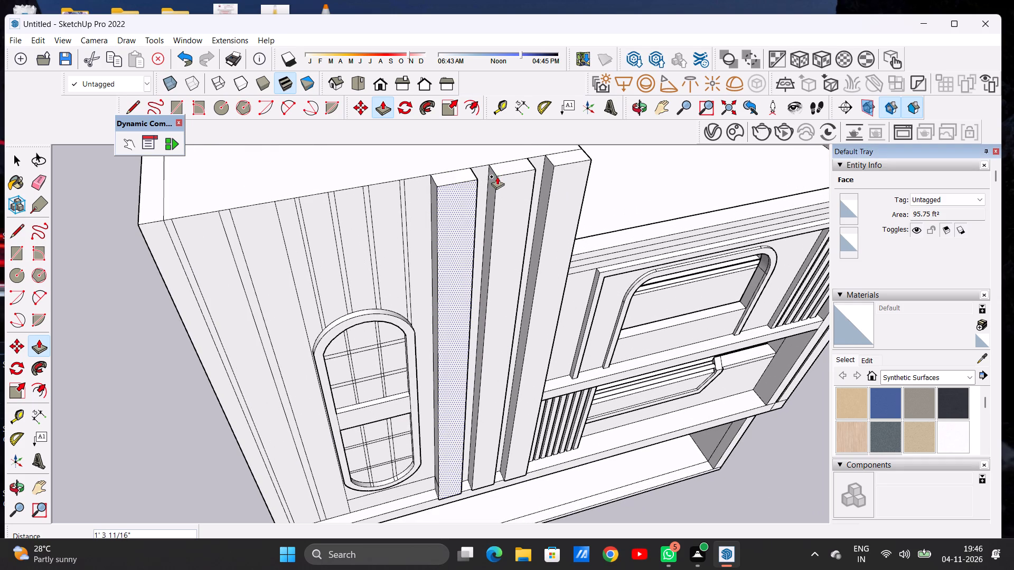
key("space")
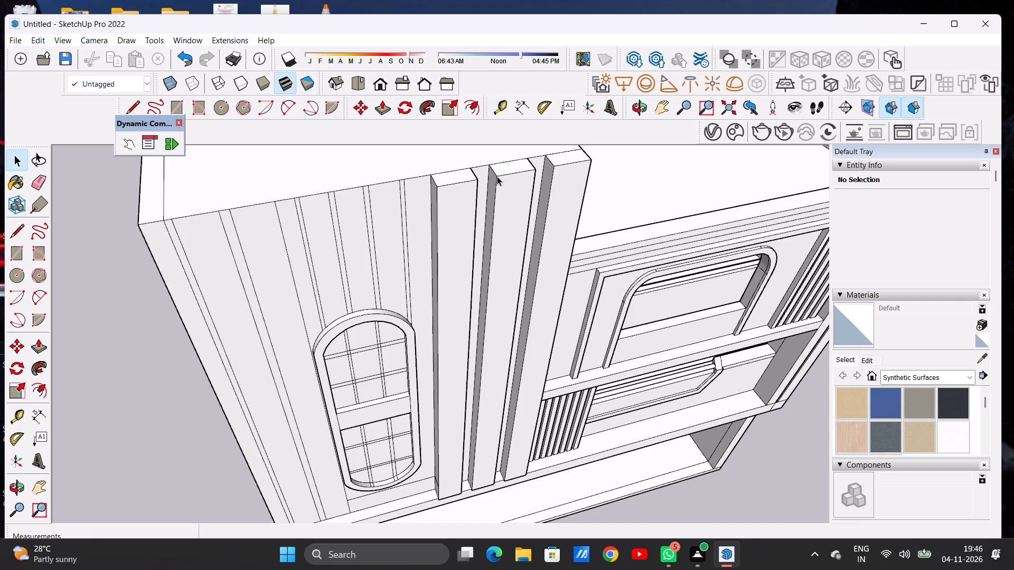
Push/Pull the wide vertical strip beside the rounded panel, on the side away from the balcony, outward 1' 3 11/16" to match the others.
scroll(415, 277, "down", 12)
scroll(418, 273, "up", 2)
scroll(418, 273, "down", 1)
scroll(418, 273, "up", 2)
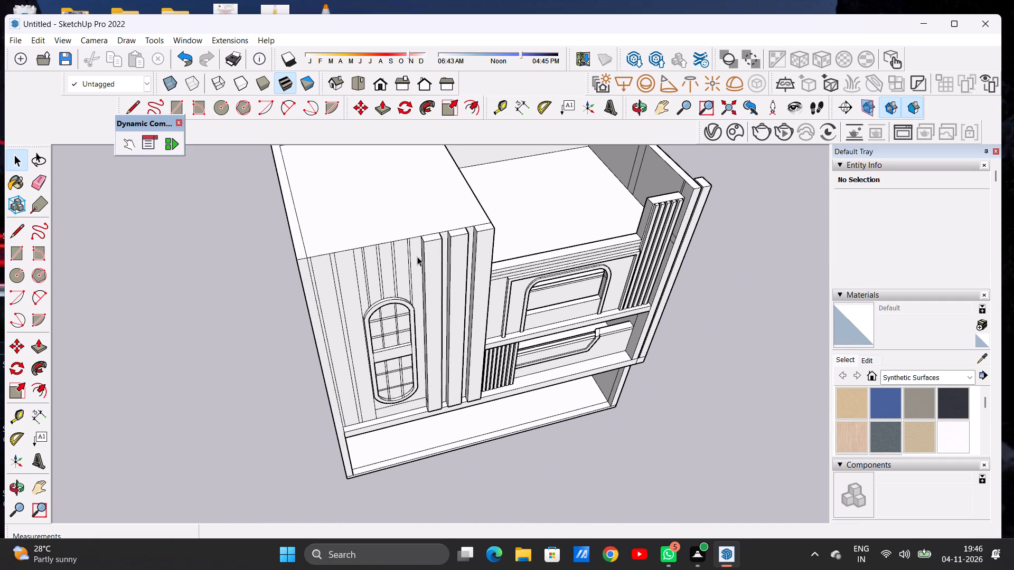
scroll(416, 254, "up", 4)
scroll(407, 280, "down", 2)
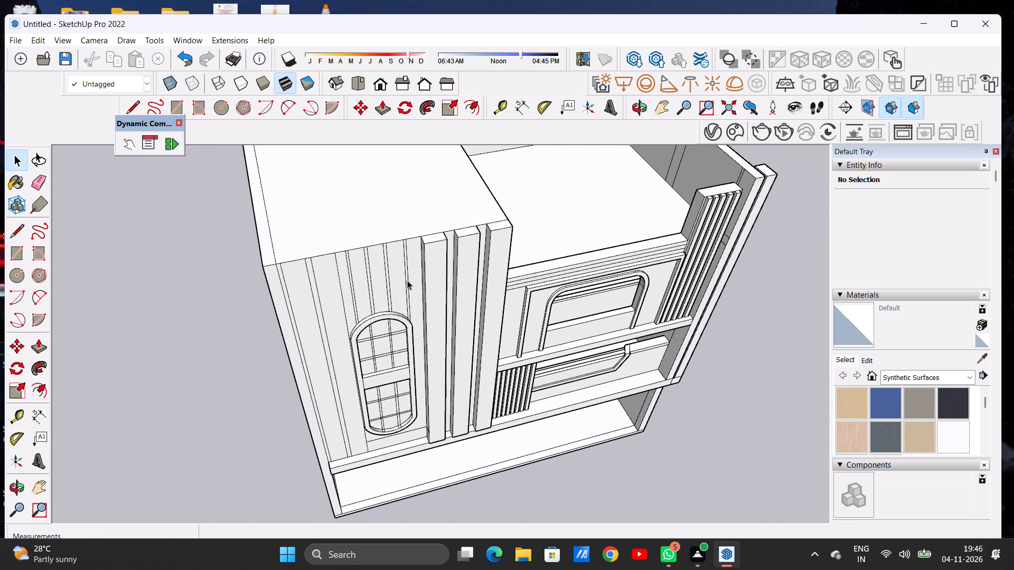
scroll(400, 260, "down", 2)
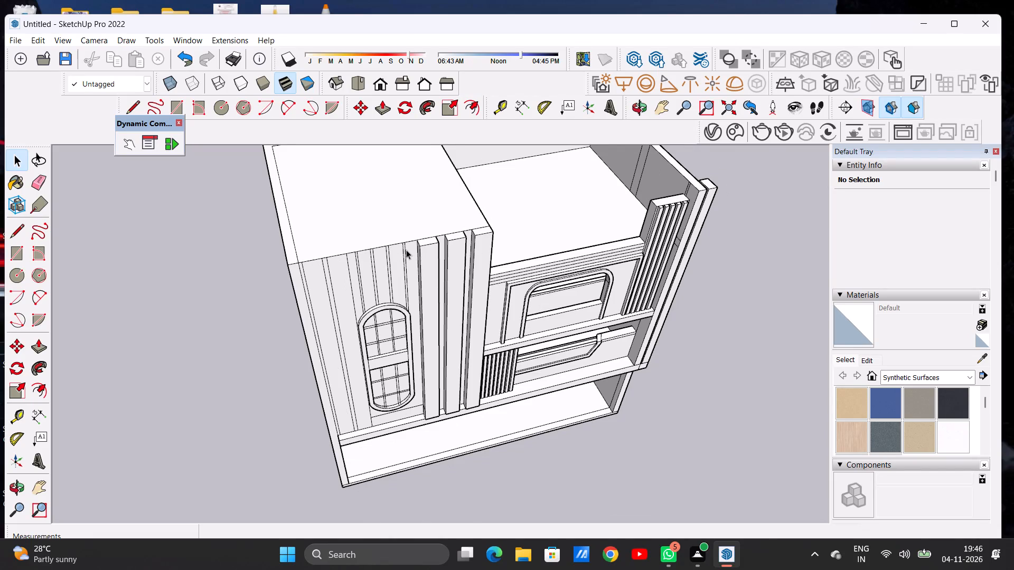
scroll(406, 250, "up", 4)
scroll(410, 267, "down", 7)
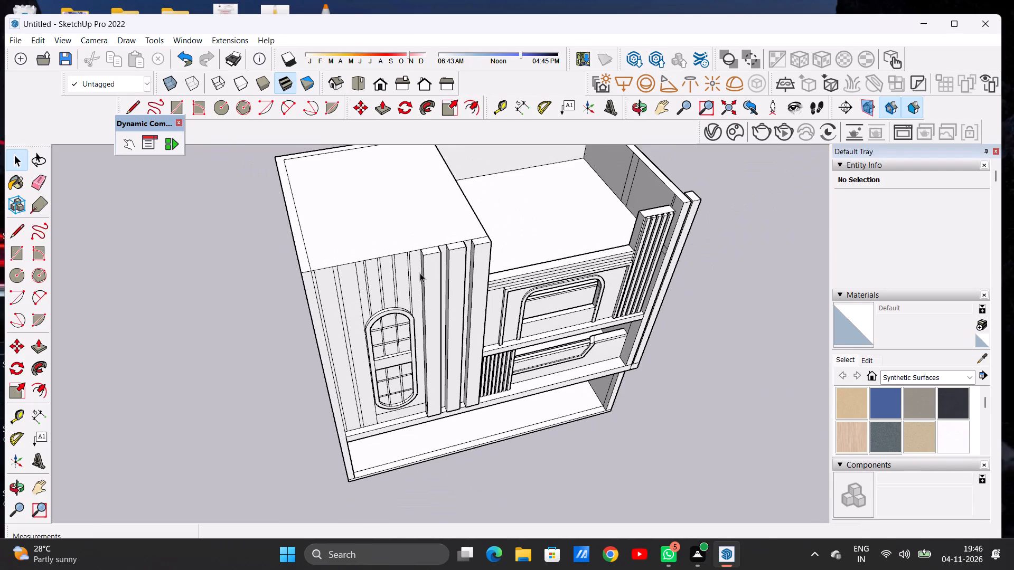
key("o")
left_click_drag(423, 325, 411, 265)
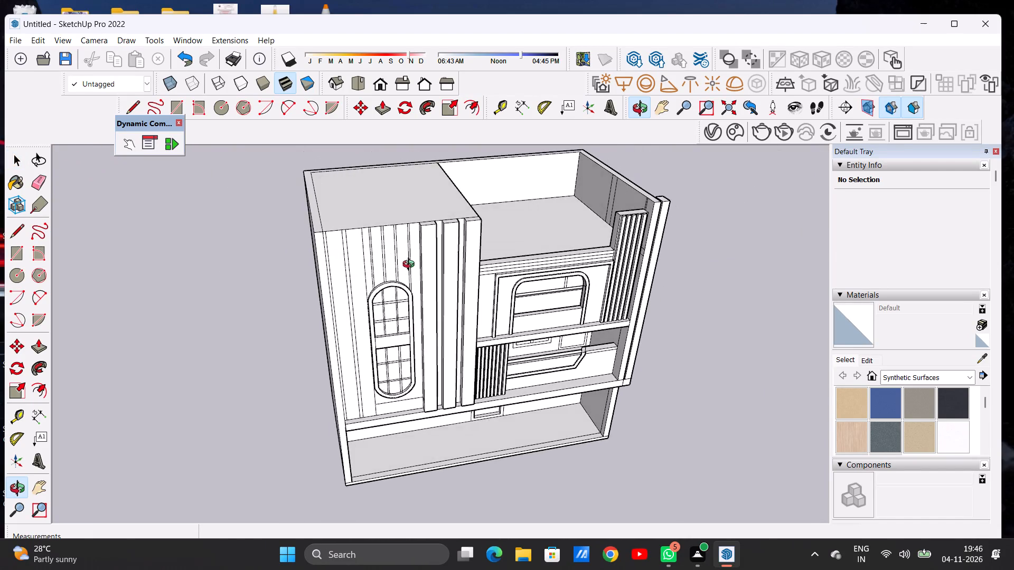
left_click_drag(411, 265, 483, 281)
scroll(370, 264, "up", 8)
left_click_drag(367, 263, 382, 311)
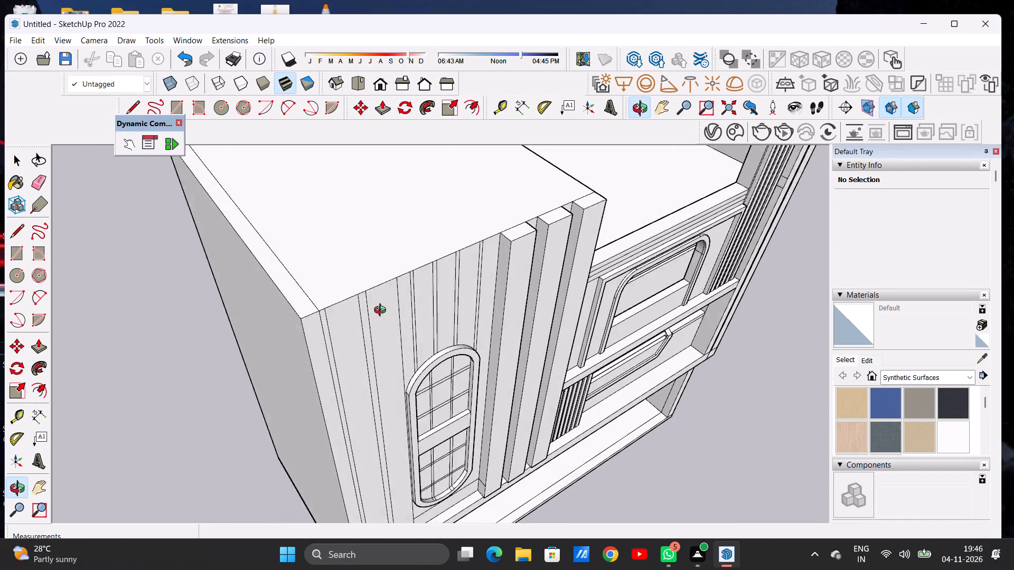
left_click_drag(382, 311, 386, 317)
left_click_drag(386, 315, 374, 273)
key("p")
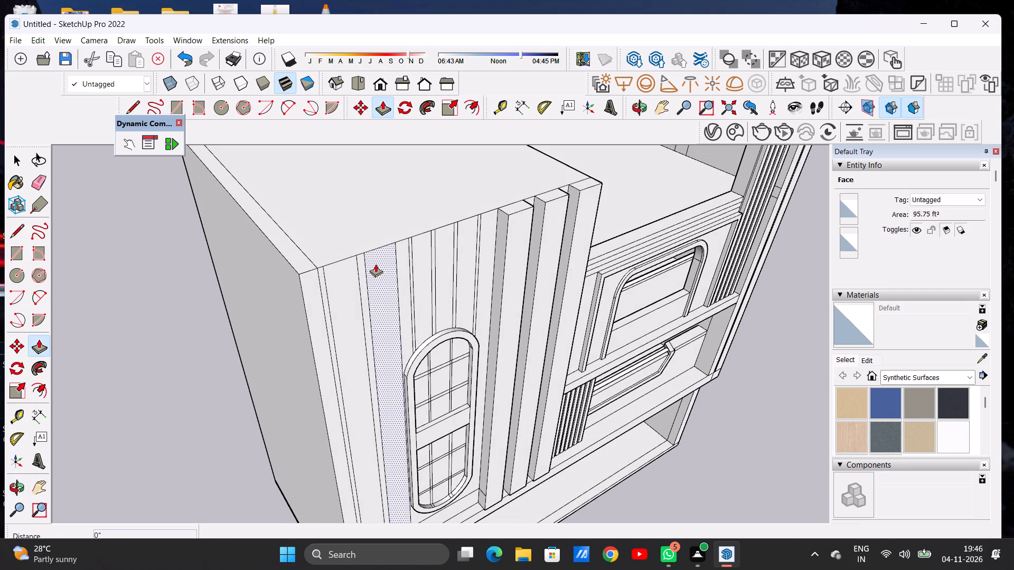
left_click(375, 264)
left_click(509, 220)
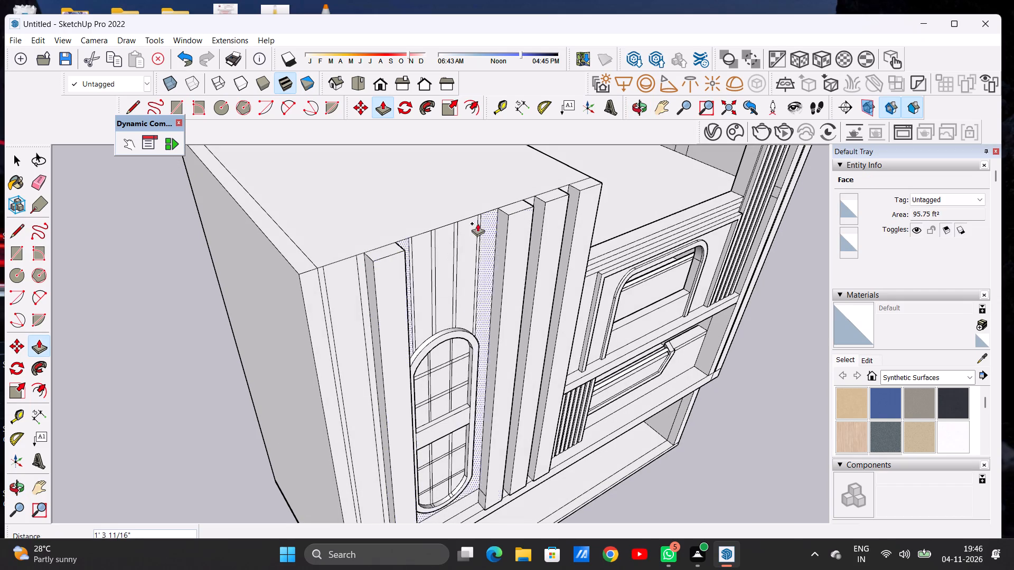
Push/Pull the adjacent wide strip toward the tall wall's outer corner outward 1' 3 11/16", flush with its neighbour.
left_click(346, 278)
left_click(378, 268)
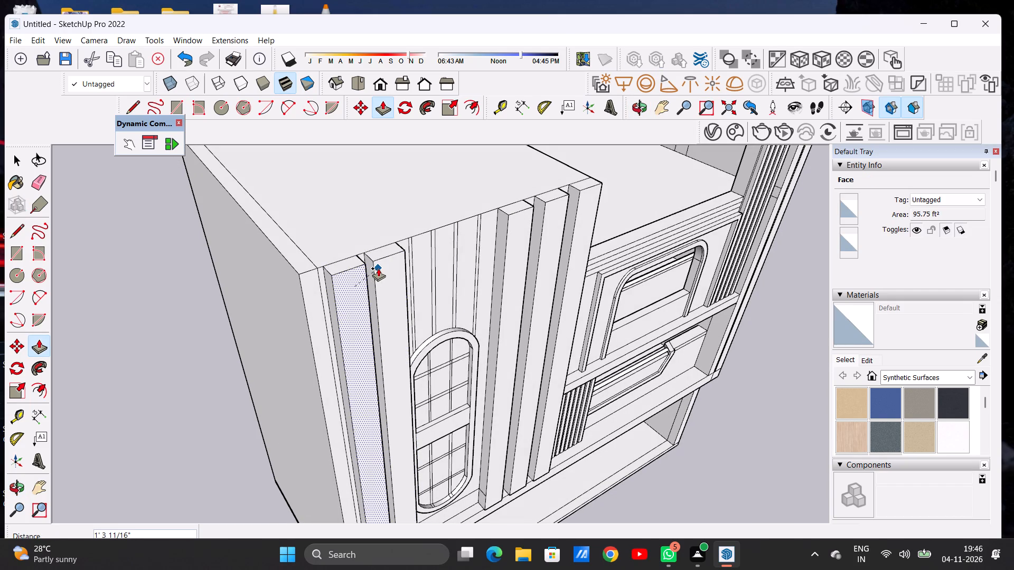
key("space")
Examine the tall front wall's projecting strips and rounded panel from the front and from above the roof.
type("O")
scroll(382, 273, "down", 10)
left_click_drag(450, 307, 340, 237)
scroll(333, 361, "down", 6)
left_click_drag(369, 367, 340, 293)
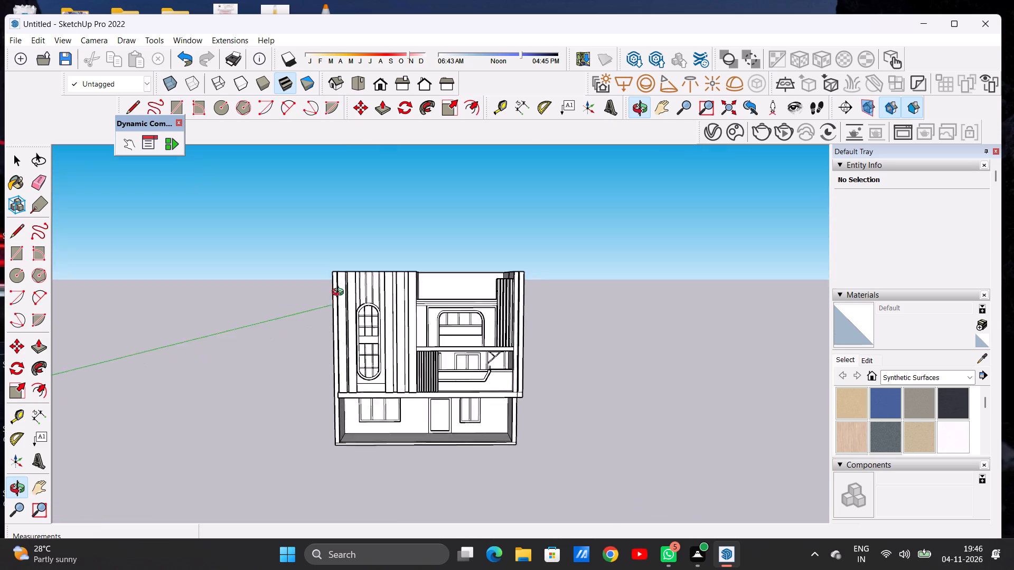
left_click_drag(340, 293, 351, 315)
scroll(365, 291, "up", 19)
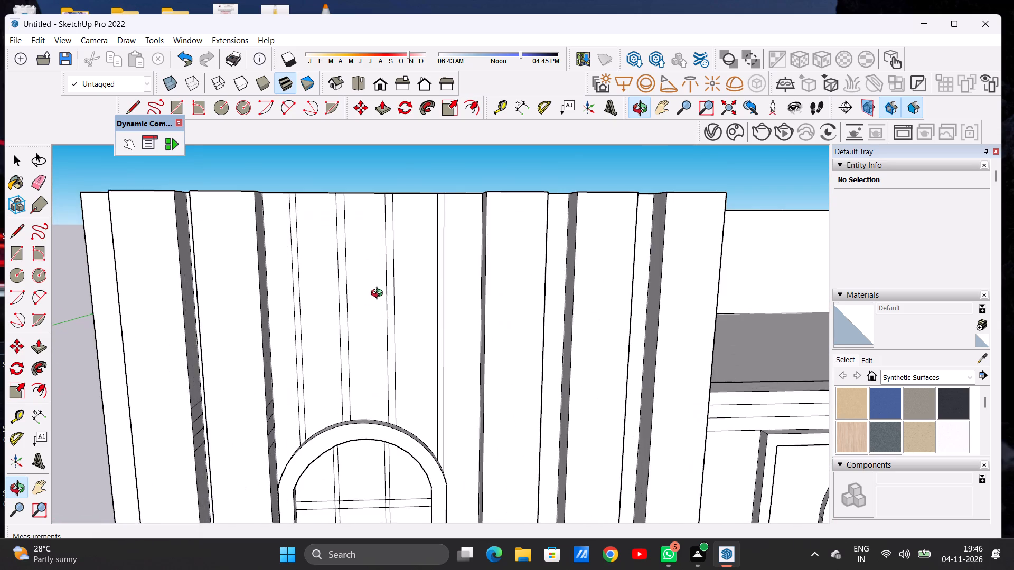
left_click_drag(382, 289, 374, 310)
scroll(389, 305, "down", 2)
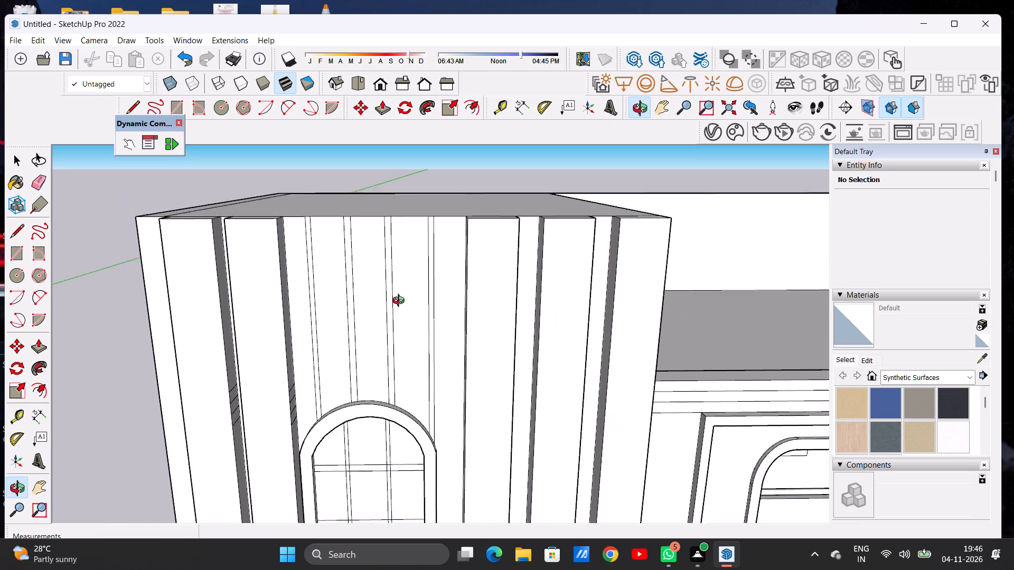
scroll(401, 302, "down", 4)
left_click_drag(376, 301, 375, 422)
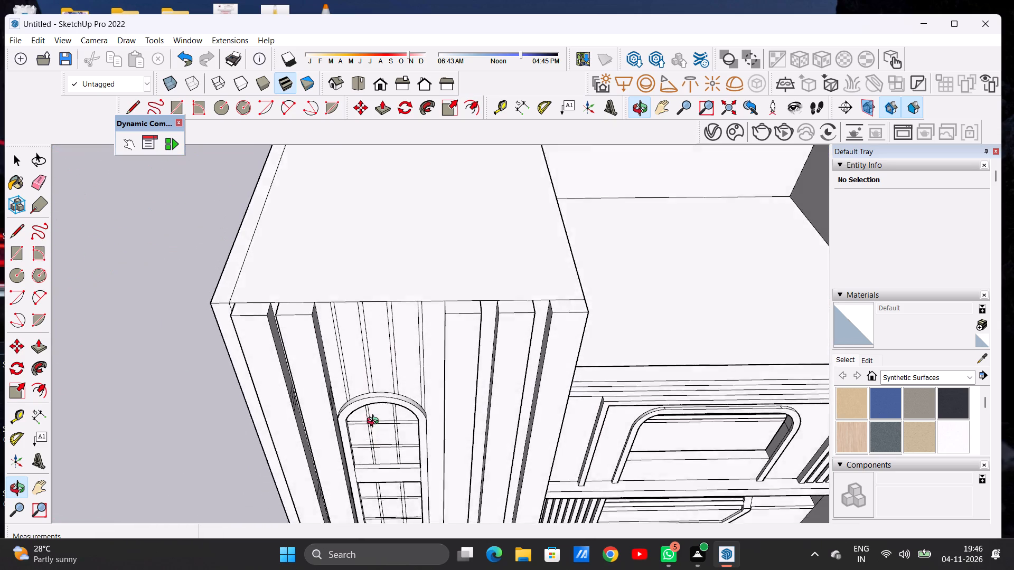
left_click_drag(375, 422, 375, 364)
scroll(397, 381, "down", 1)
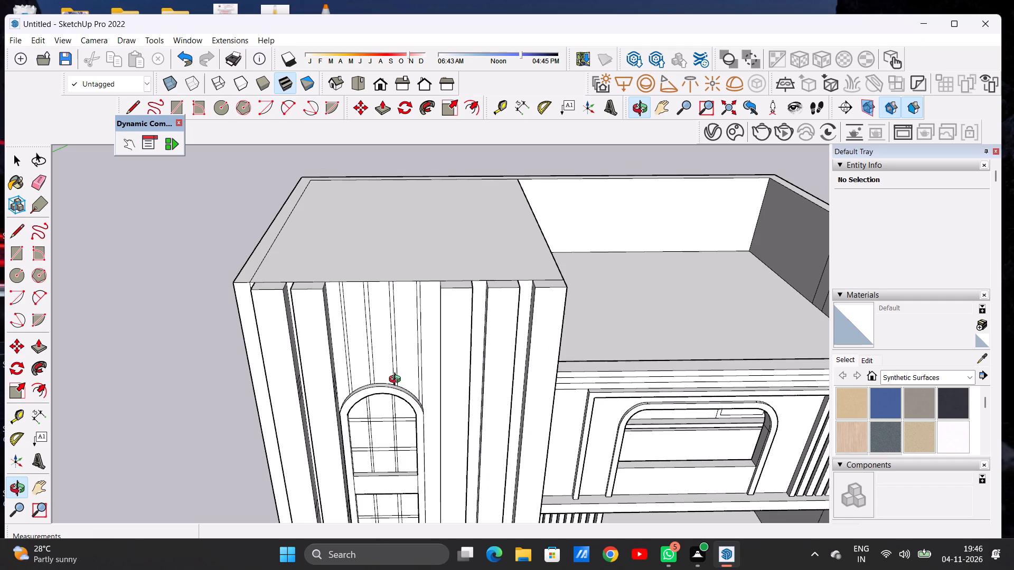
scroll(394, 384, "down", 3)
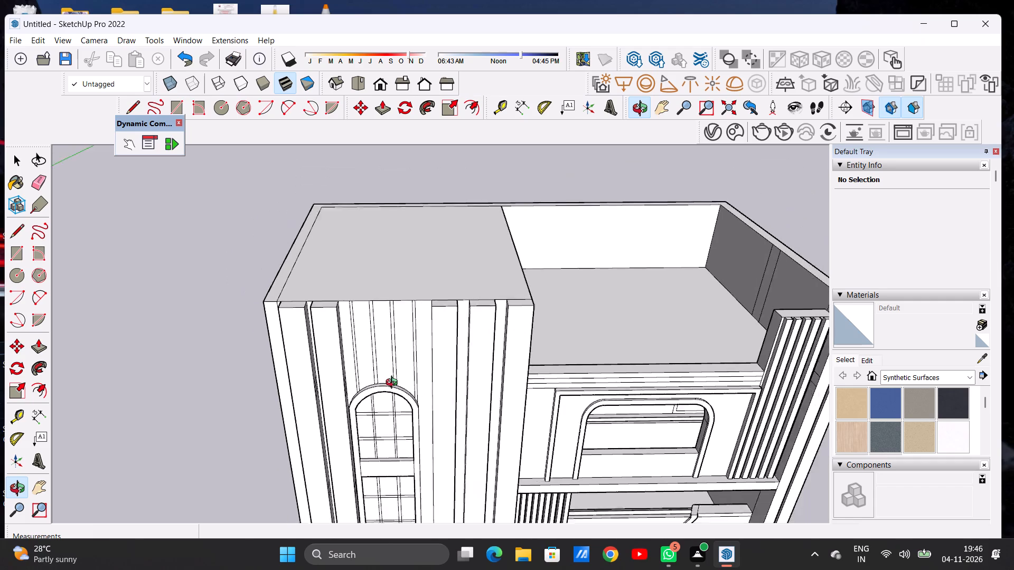
scroll(394, 384, "down", 4)
scroll(396, 411, "up", 6)
left_click_drag(397, 412, 378, 320)
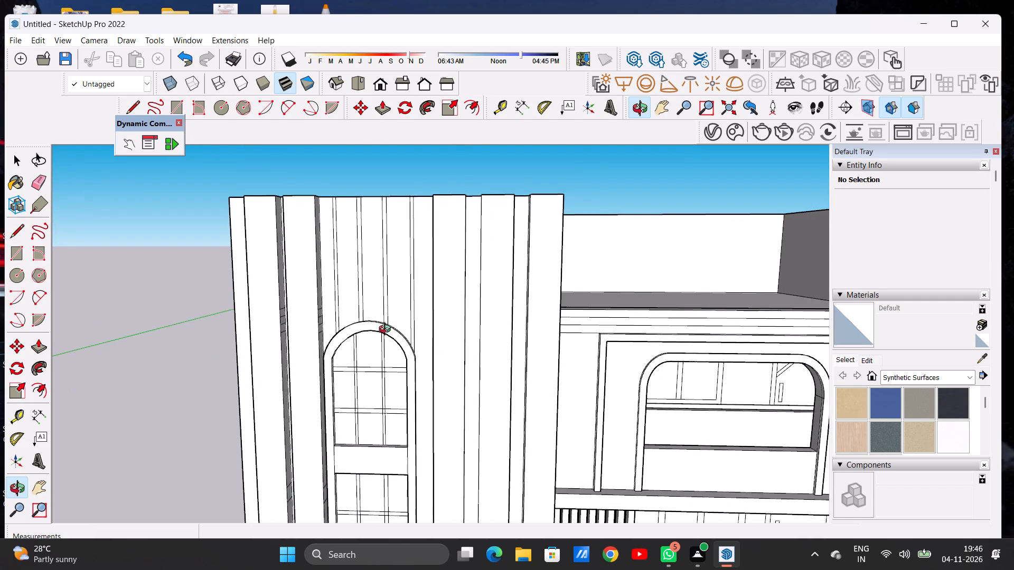
scroll(421, 368, "down", 20)
scroll(430, 426, "up", 12)
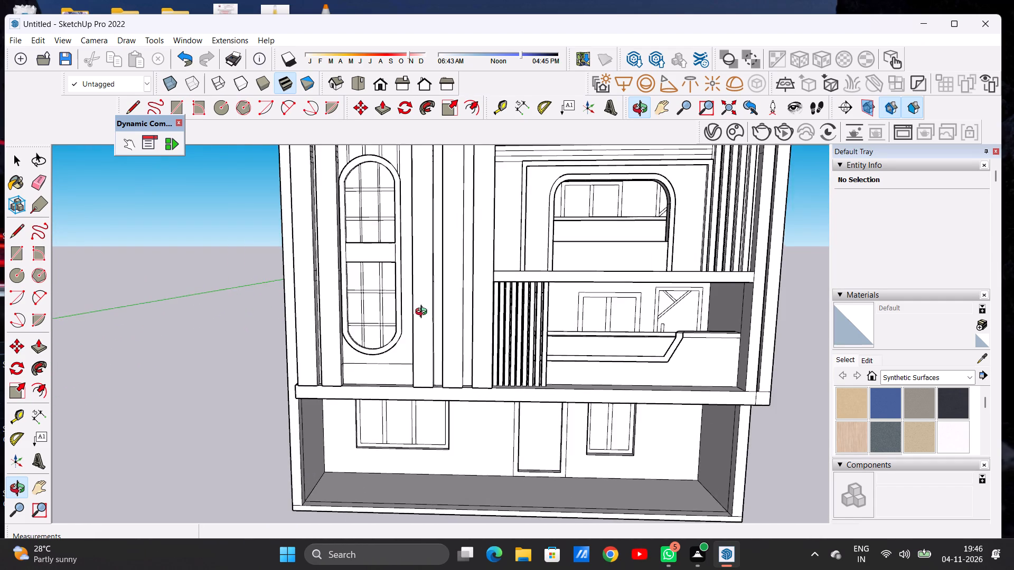
left_click_drag(424, 313, 418, 443)
scroll(434, 396, "down", 10)
scroll(388, 283, "up", 3)
scroll(388, 283, "down", 1)
scroll(388, 283, "up", 4)
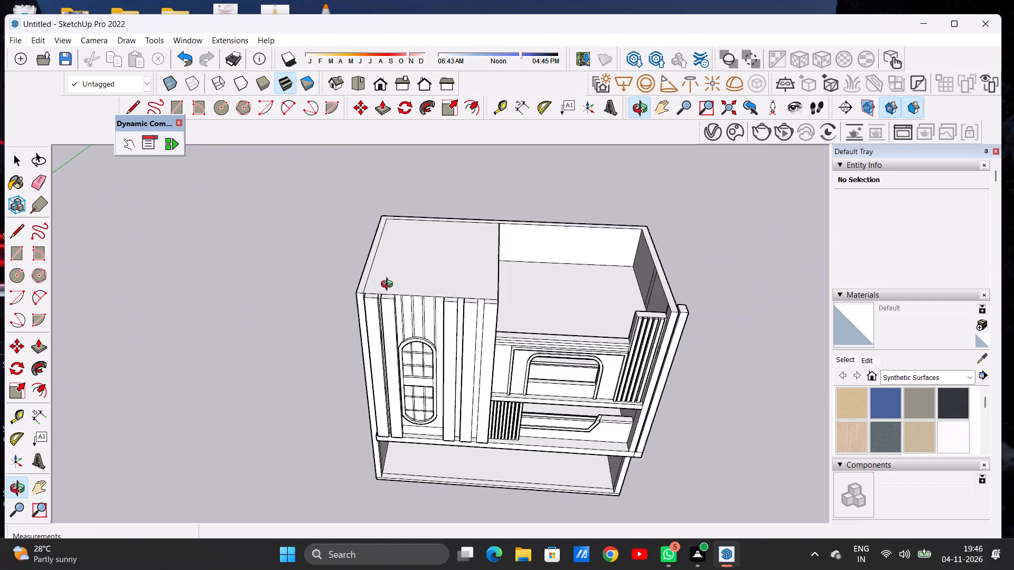
scroll(389, 286, "up", 13)
scroll(416, 307, "down", 1)
left_click_drag(427, 339, 449, 223)
left_click_drag(436, 315, 436, 307)
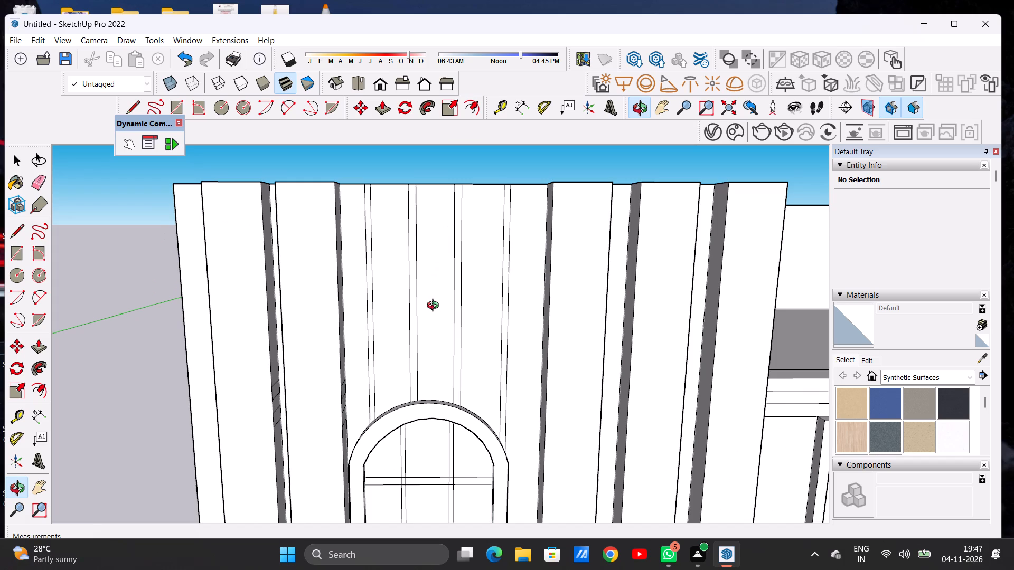
Examine the whole house and its balcony side from oblique angles.
scroll(421, 375, "down", 20)
scroll(421, 375, "down", 9)
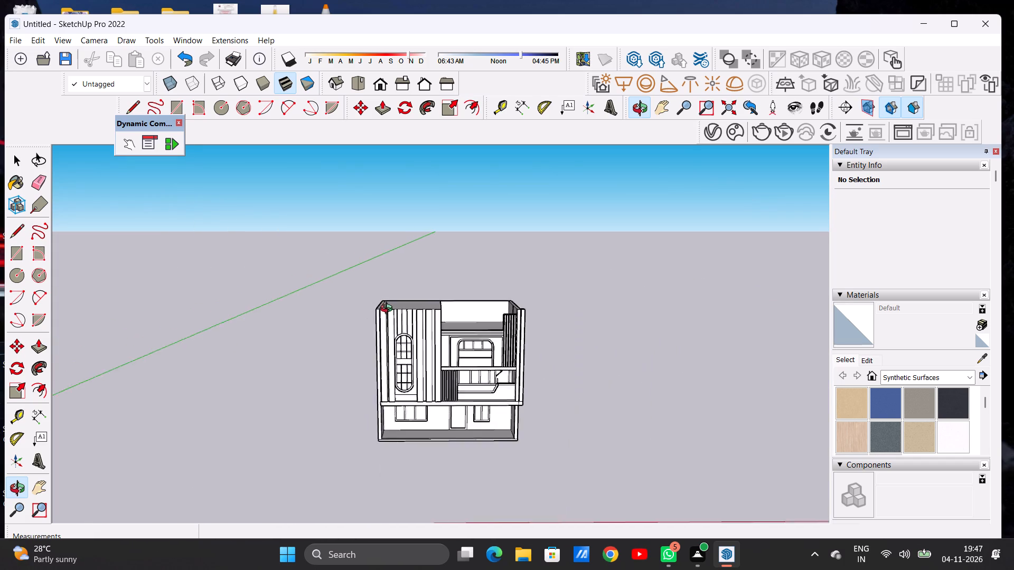
scroll(389, 310, "down", 3)
scroll(414, 386, "up", 3)
scroll(414, 386, "down", 1)
scroll(414, 386, "up", 10)
scroll(420, 354, "down", 1)
scroll(420, 354, "up", 5)
left_click_drag(461, 307, 249, 414)
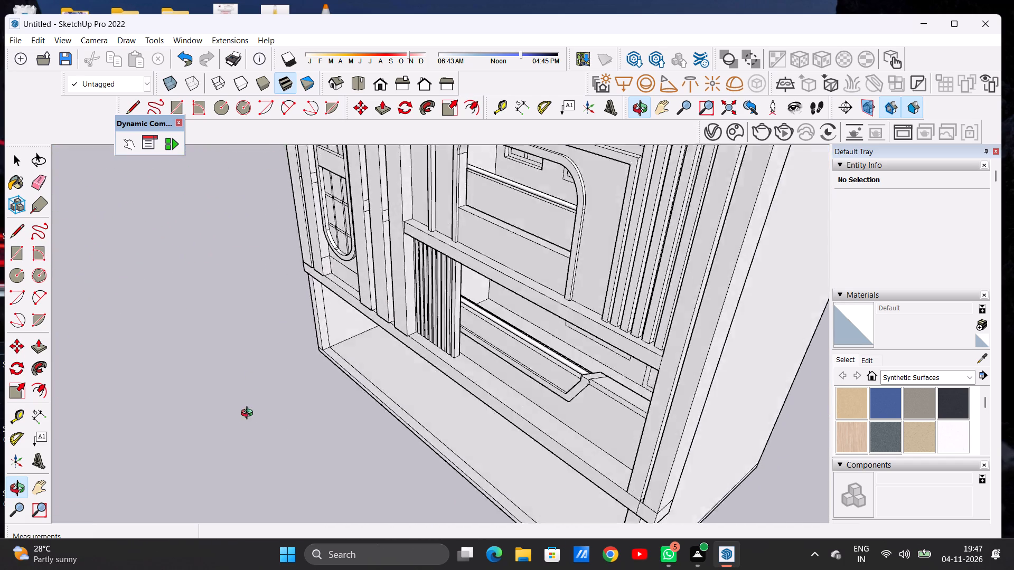
left_click_drag(249, 414, 423, 398)
scroll(422, 422, "down", 16)
left_click_drag(466, 294, 226, 271)
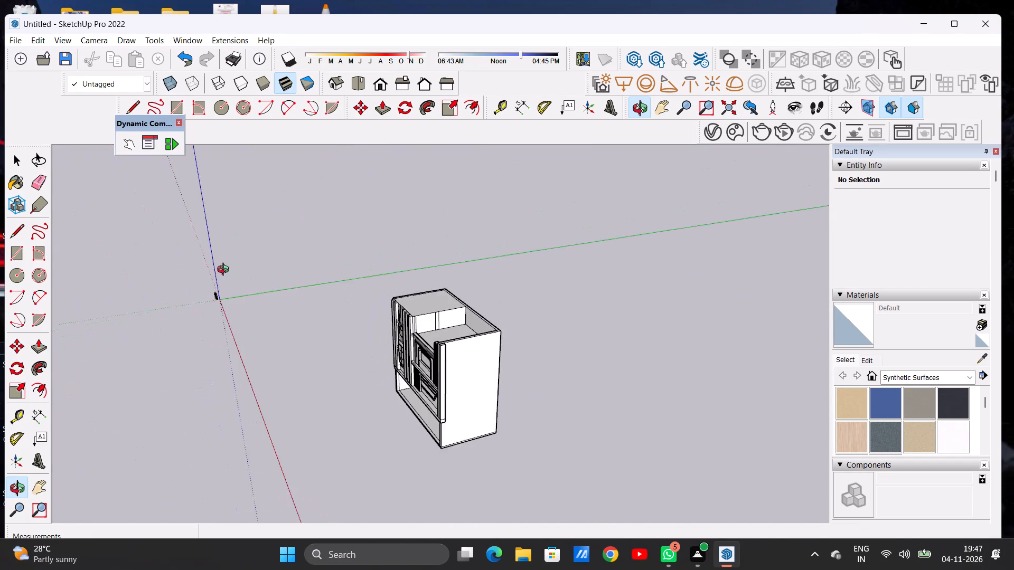
left_click_drag(226, 271, 505, 264)
Erase the leftover vertical lines on the tall block's side wall facing the roof terrace.
scroll(455, 359, "up", 14)
left_click_drag(459, 325, 352, 256)
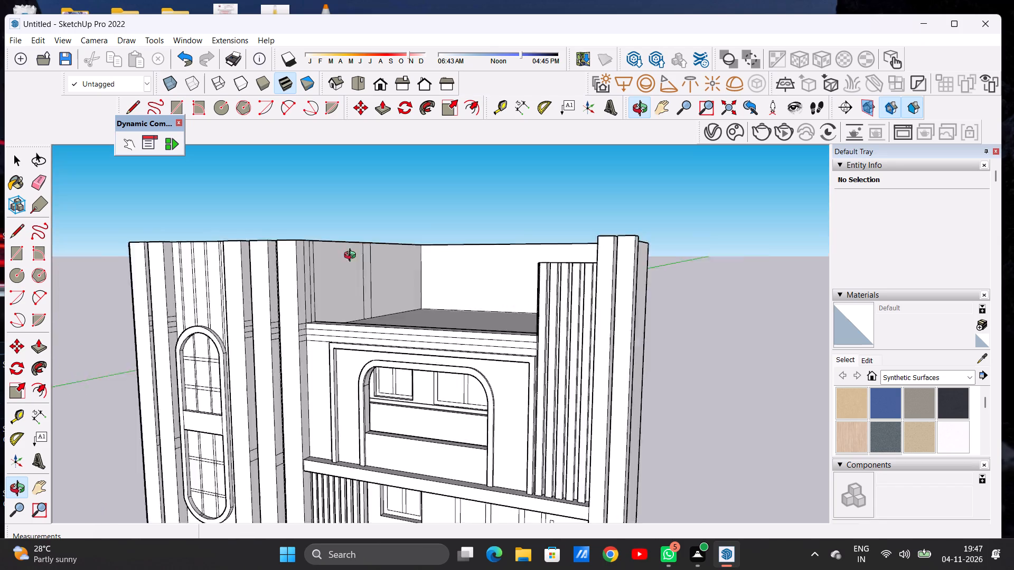
left_click_drag(352, 256, 281, 309)
scroll(364, 246, "up", 6)
scroll(406, 302, "down", 3)
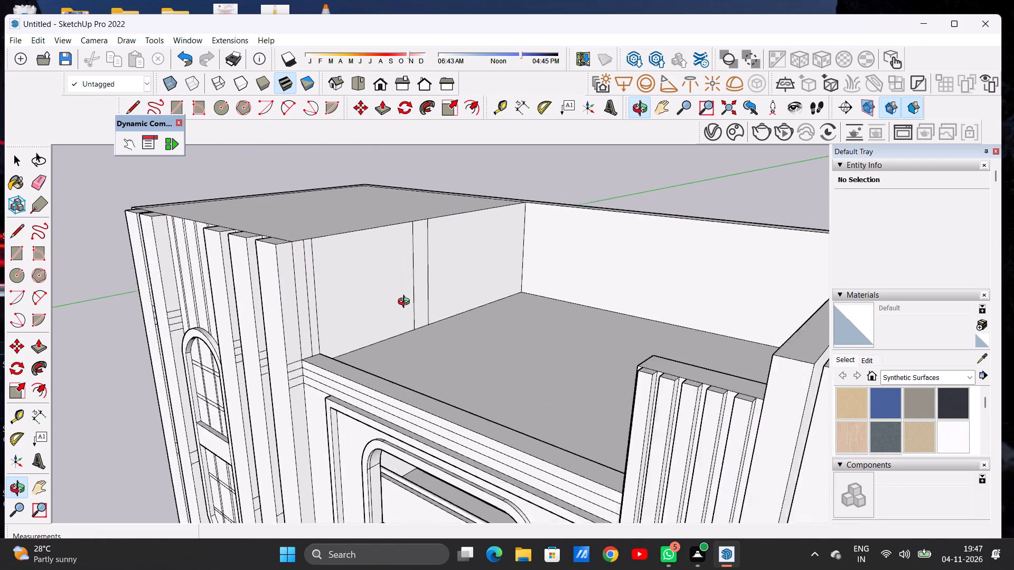
scroll(406, 303, "down", 2)
key("e")
scroll(370, 279, "up", 3)
scroll(370, 280, "down", 1)
scroll(369, 284, "up", 3)
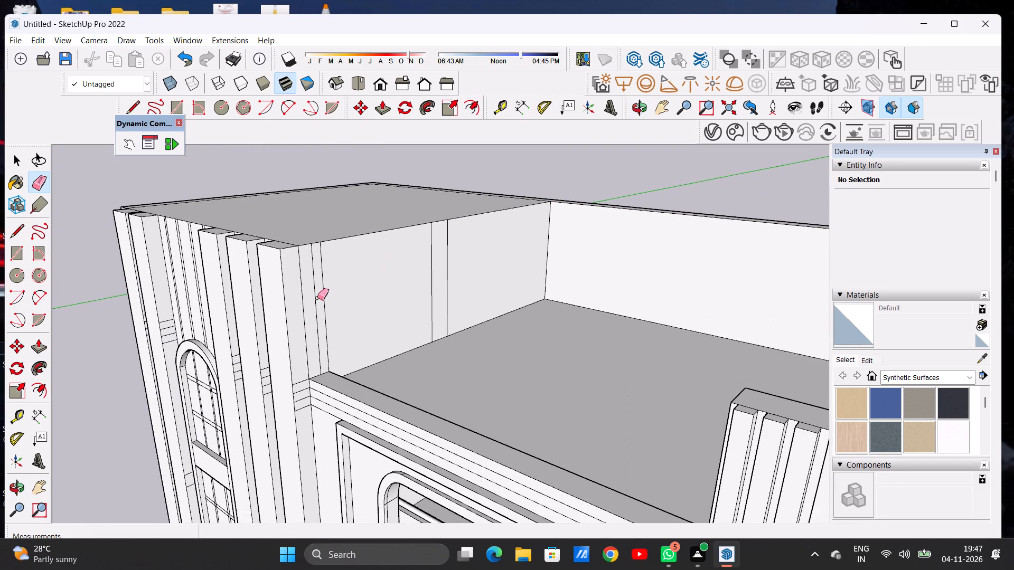
left_click(309, 308)
left_click(315, 296)
left_click_drag(332, 296, 314, 311)
left_click_drag(464, 265, 433, 288)
scroll(472, 317, "down", 12)
key("space")
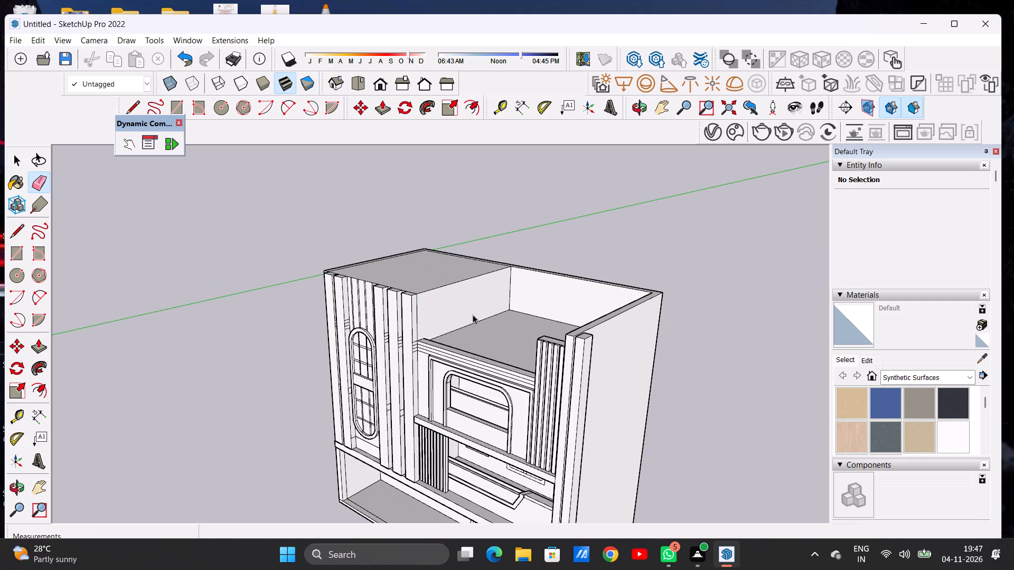
Erase the two vertical lines midway along the inner face of the terrace's opposite parapet wall.
key("o")
left_click_drag(431, 305, 758, 297)
scroll(549, 287, "up", 1)
scroll(549, 286, "down", 1)
scroll(549, 286, "up", 3)
scroll(549, 285, "down", 1)
scroll(549, 284, "up", 1)
scroll(549, 284, "down", 1)
scroll(549, 284, "up", 12)
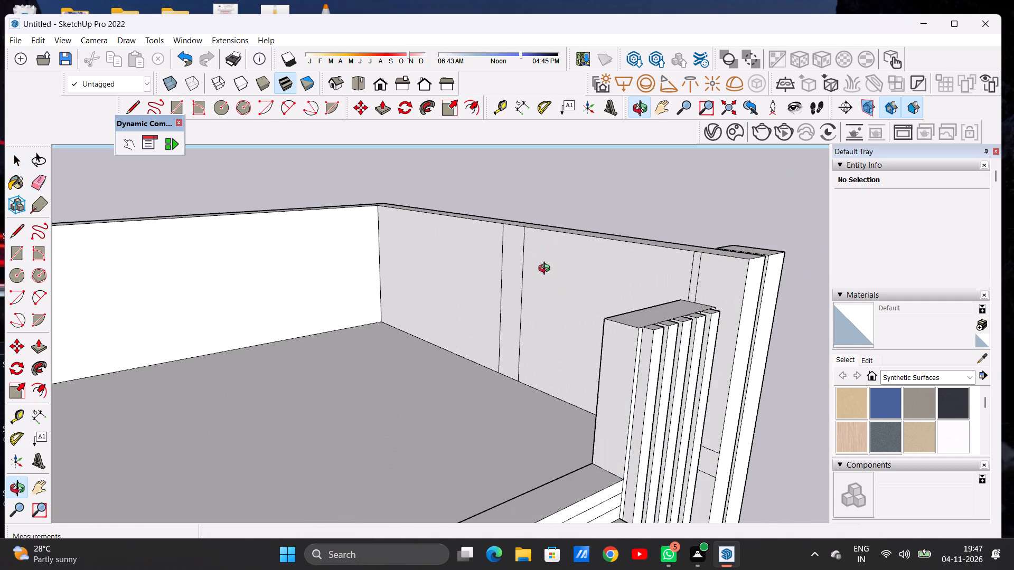
key("e")
left_click_drag(499, 248, 527, 278)
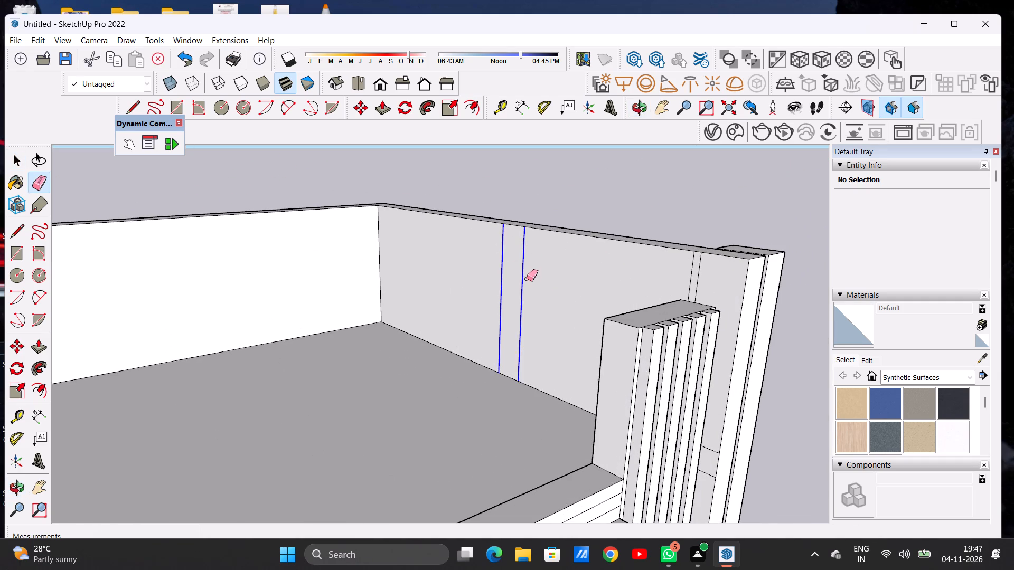
Push/Pull the tall block's roof face upward about 4' 4 15/16", above the projecting strips.
key("o")
left_click_drag(551, 326, 395, 311)
scroll(581, 309, "down", 12)
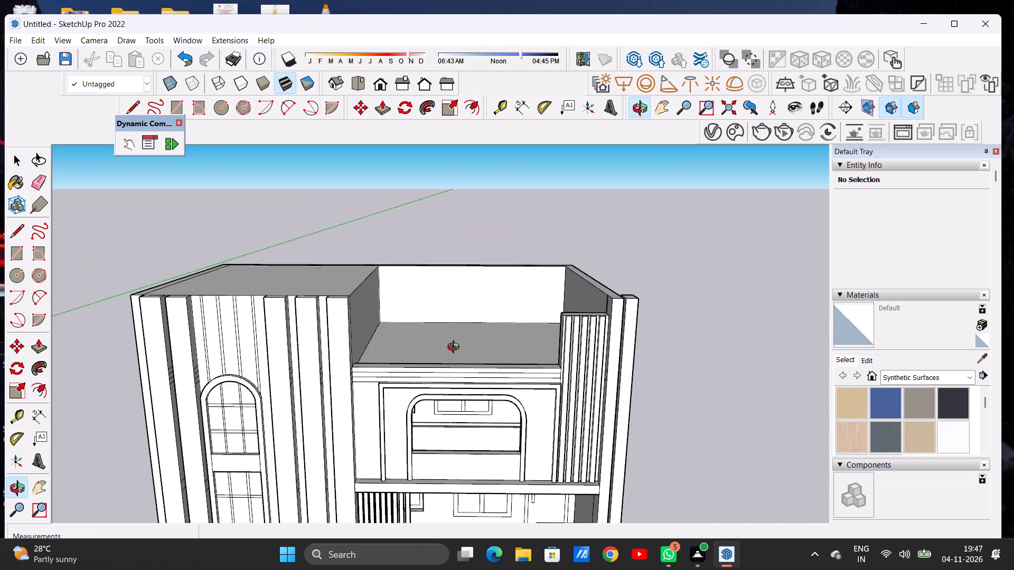
scroll(456, 348, "up", 6)
scroll(528, 322, "down", 6)
scroll(425, 326, "up", 1)
scroll(425, 326, "down", 1)
scroll(425, 326, "up", 4)
left_click_drag(517, 310, 512, 289)
left_click_drag(512, 276, 517, 298)
scroll(460, 307, "down", 5)
left_click_drag(400, 322, 412, 297)
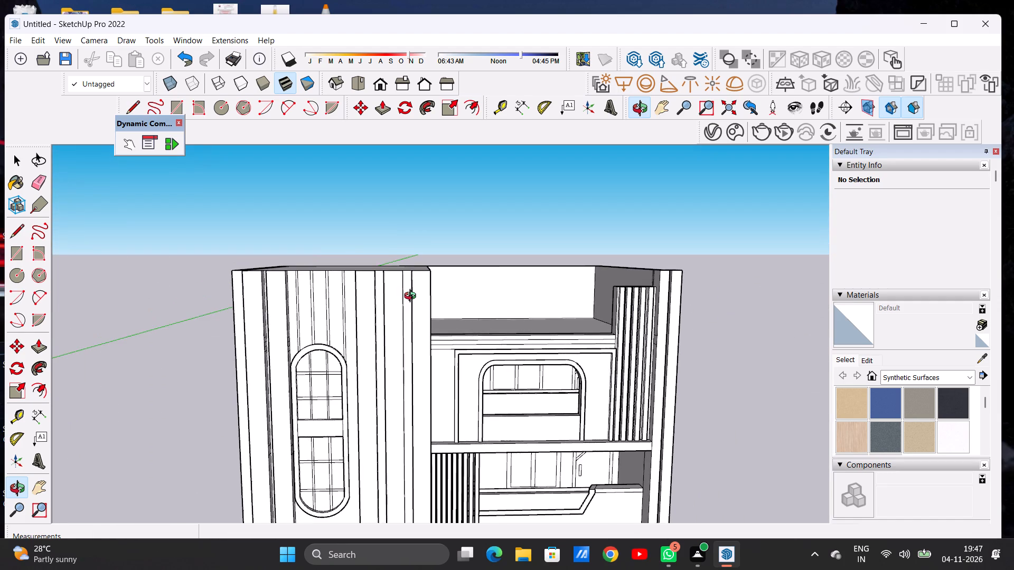
left_click_drag(412, 297, 412, 297)
scroll(419, 268, "up", 2)
scroll(419, 268, "down", 1)
scroll(419, 268, "up", 2)
left_click_drag(419, 267, 419, 321)
key("p")
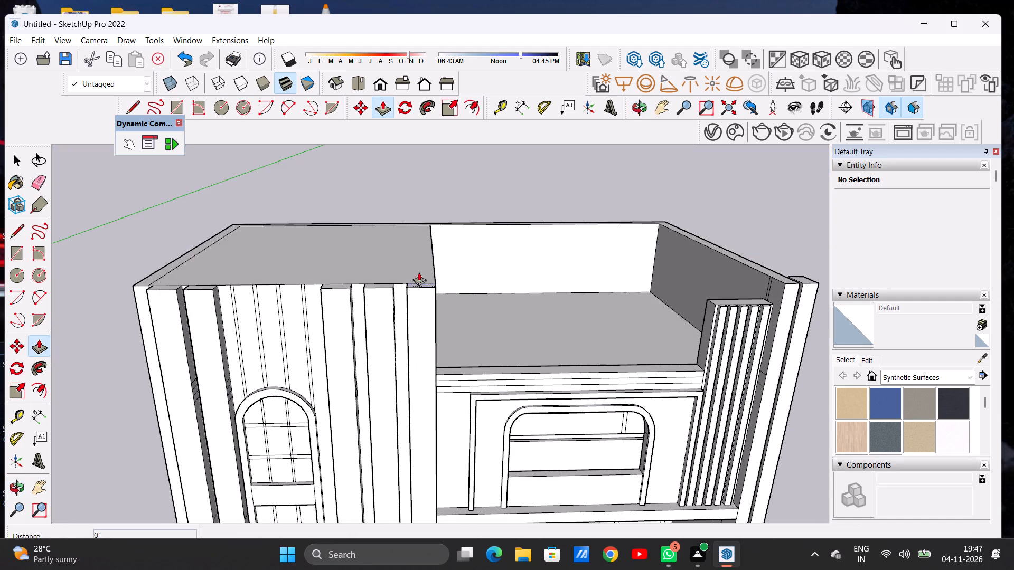
left_click(418, 263)
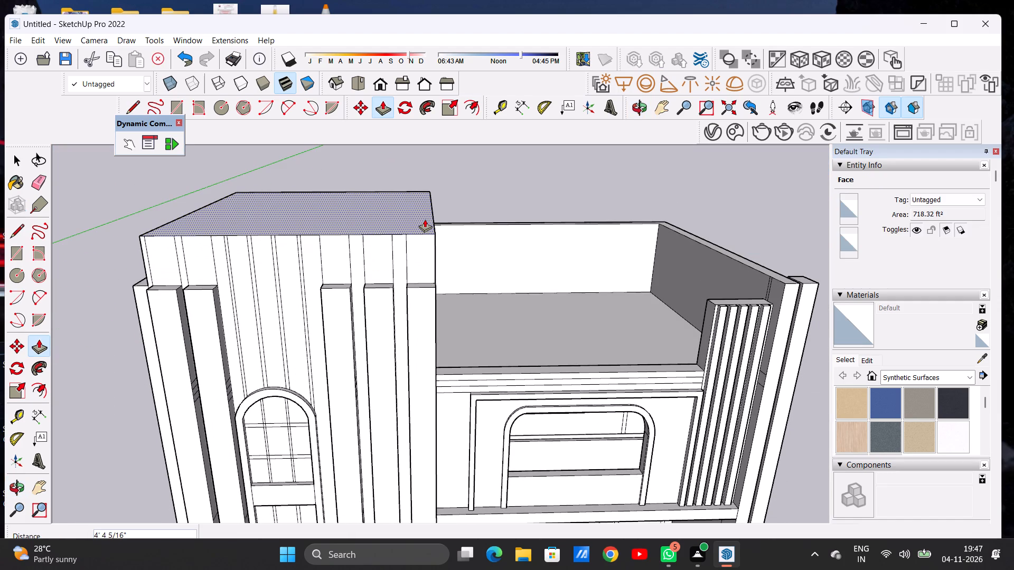
left_click(425, 219)
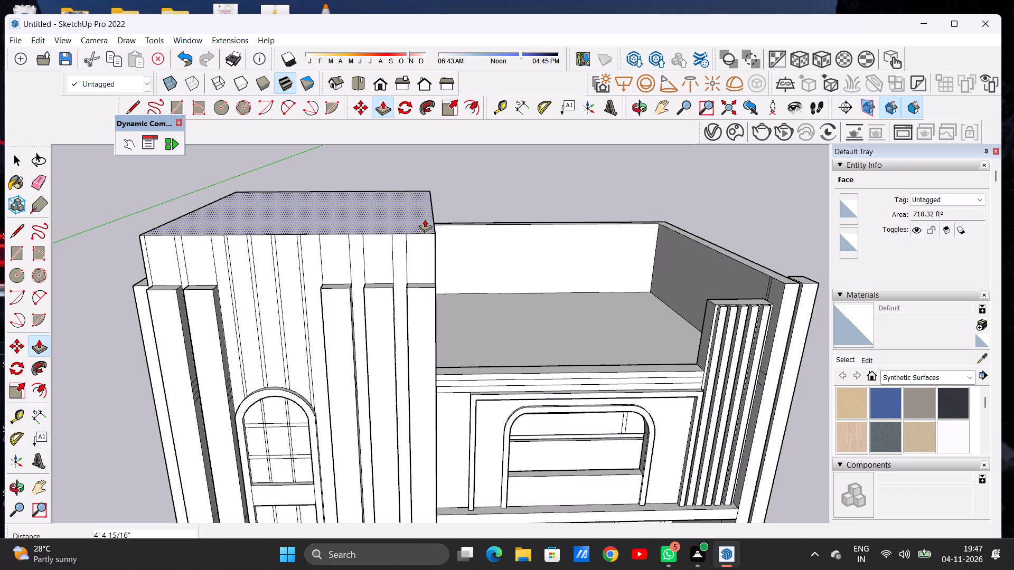
key("space")
Draw a line about 28' 8 1/4" across the tall block's terrace-side wall, from the front strip's top corner to the rear parapet's top.
key("o")
scroll(464, 313, "down", 7)
left_click_drag(474, 308, 424, 265)
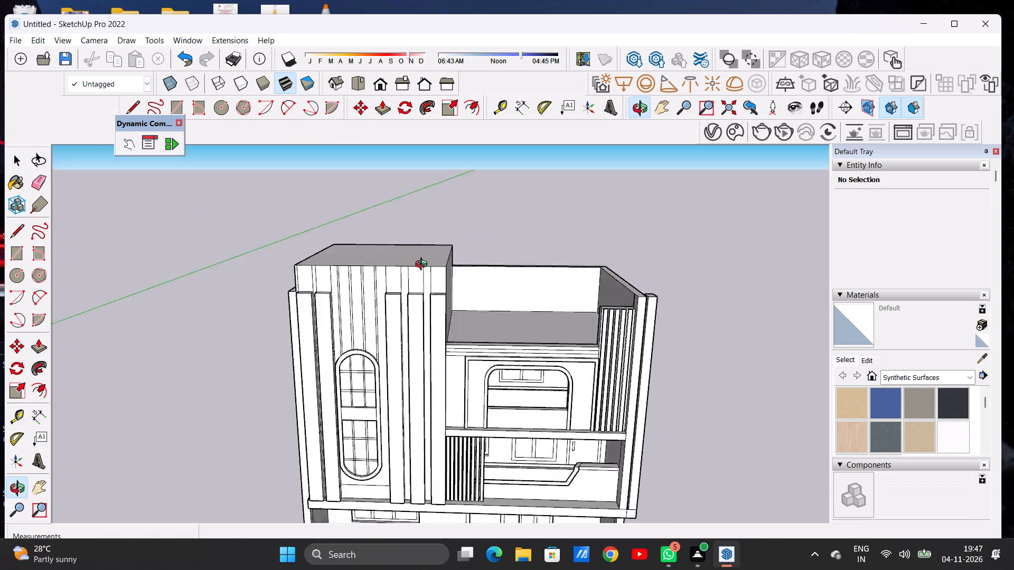
left_click_drag(424, 265, 279, 291)
scroll(489, 286, "up", 7)
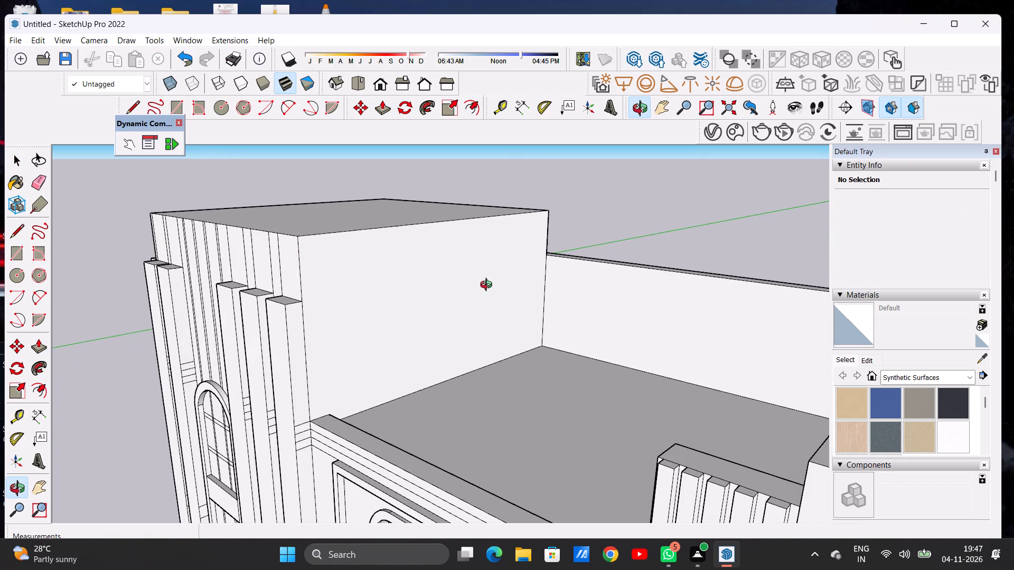
scroll(488, 288, "down", 14)
left_click_drag(452, 282, 473, 280)
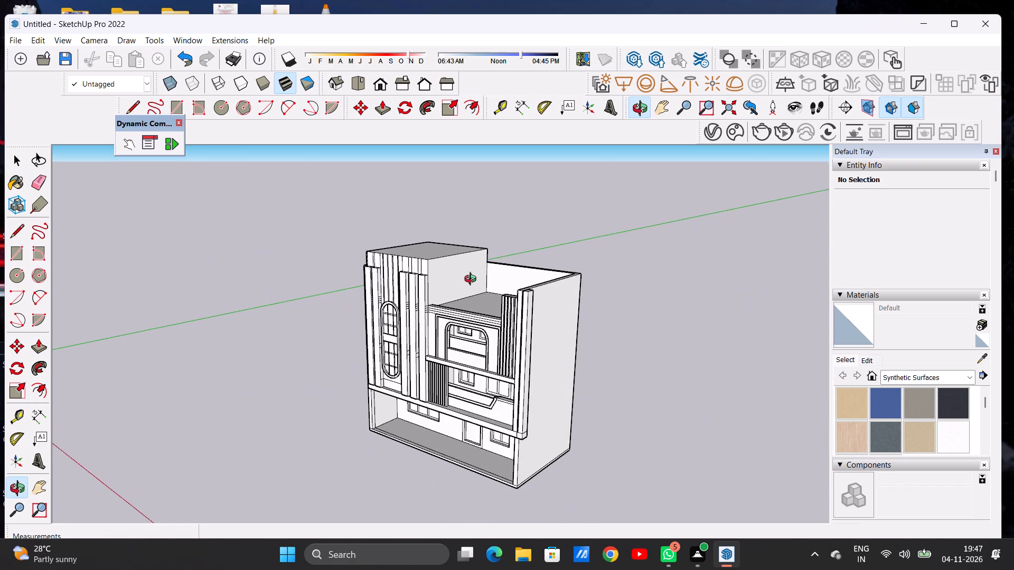
left_click_drag(473, 280, 473, 280)
scroll(439, 272, "up", 2)
scroll(439, 272, "down", 1)
scroll(439, 272, "up", 7)
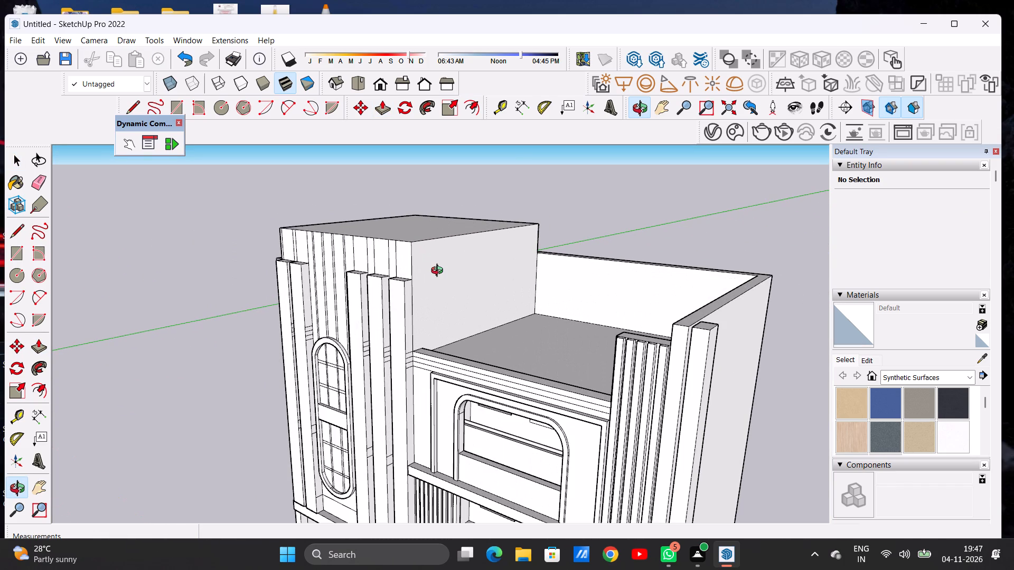
key("l")
scroll(443, 265, "up", 6)
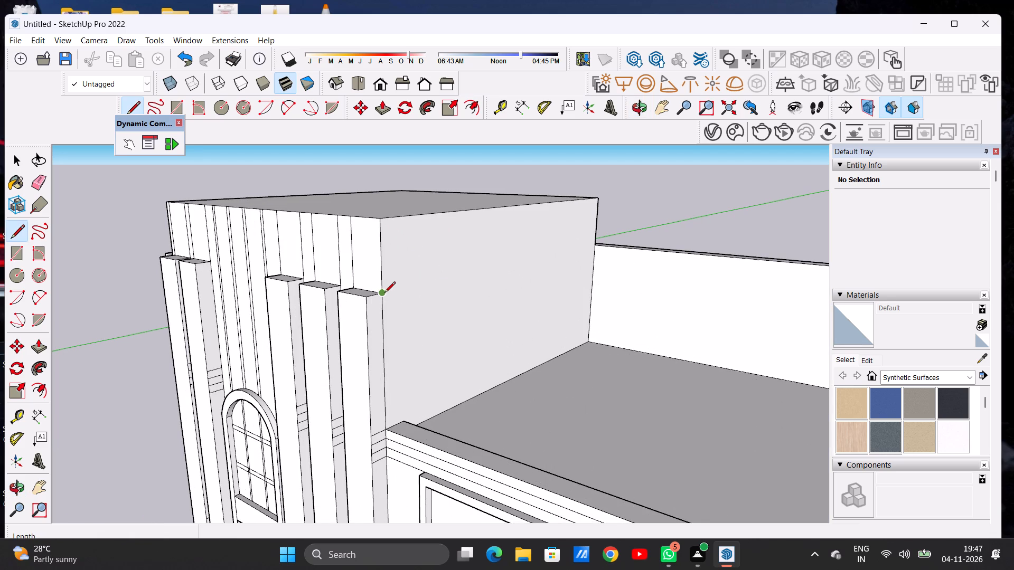
left_click(384, 293)
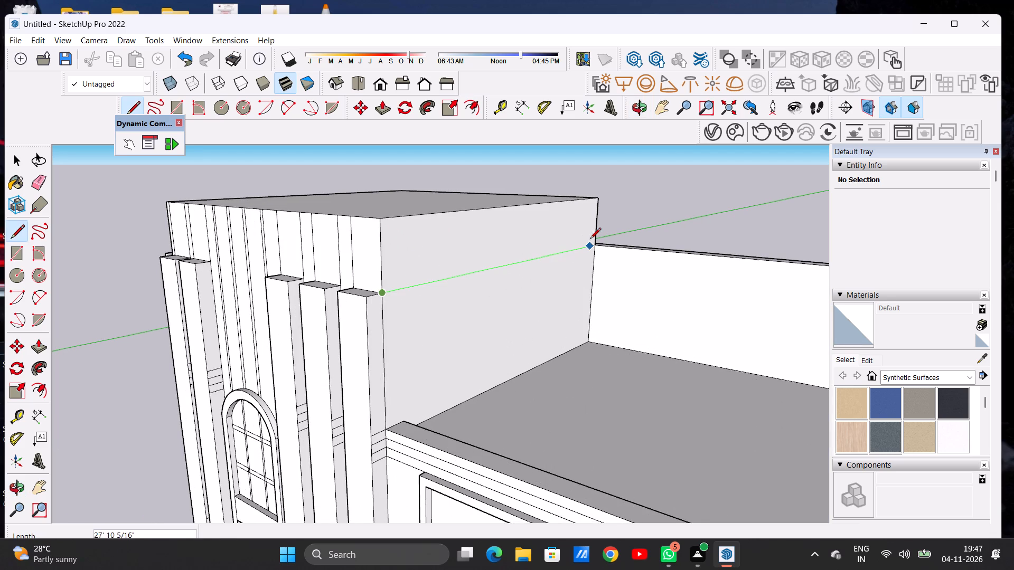
scroll(597, 233, "up", 2)
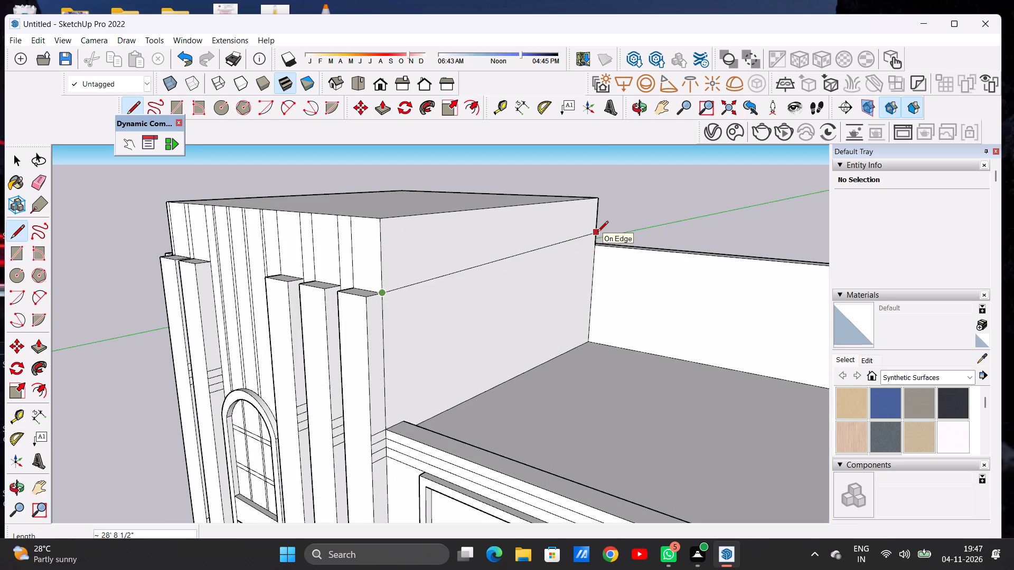
scroll(597, 233, "up", 5)
left_click(586, 275)
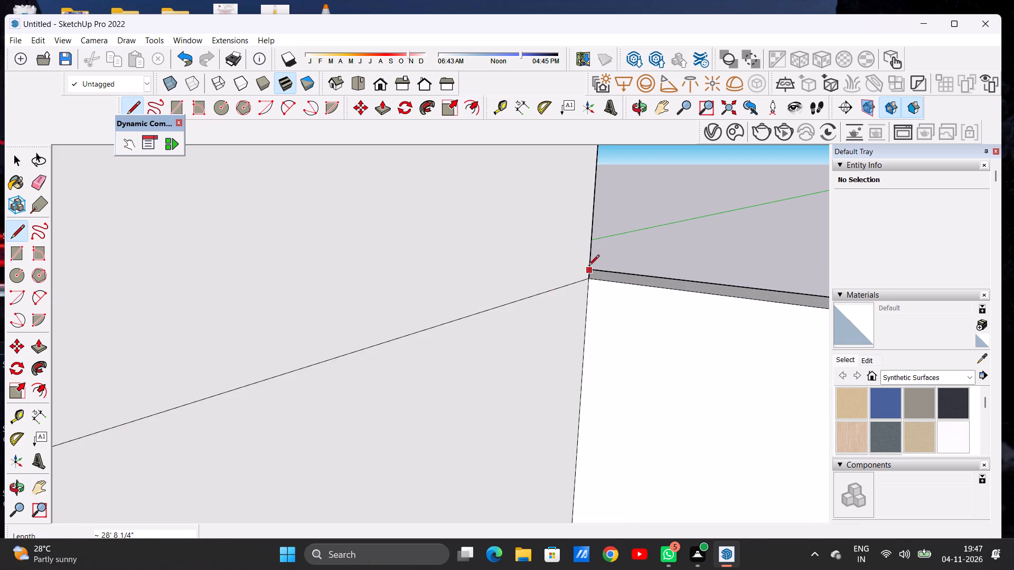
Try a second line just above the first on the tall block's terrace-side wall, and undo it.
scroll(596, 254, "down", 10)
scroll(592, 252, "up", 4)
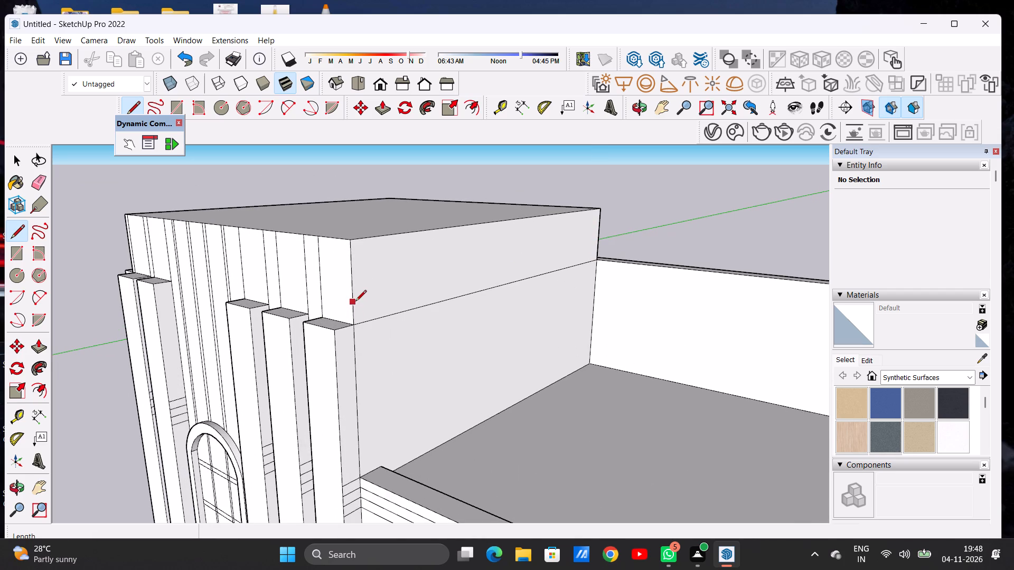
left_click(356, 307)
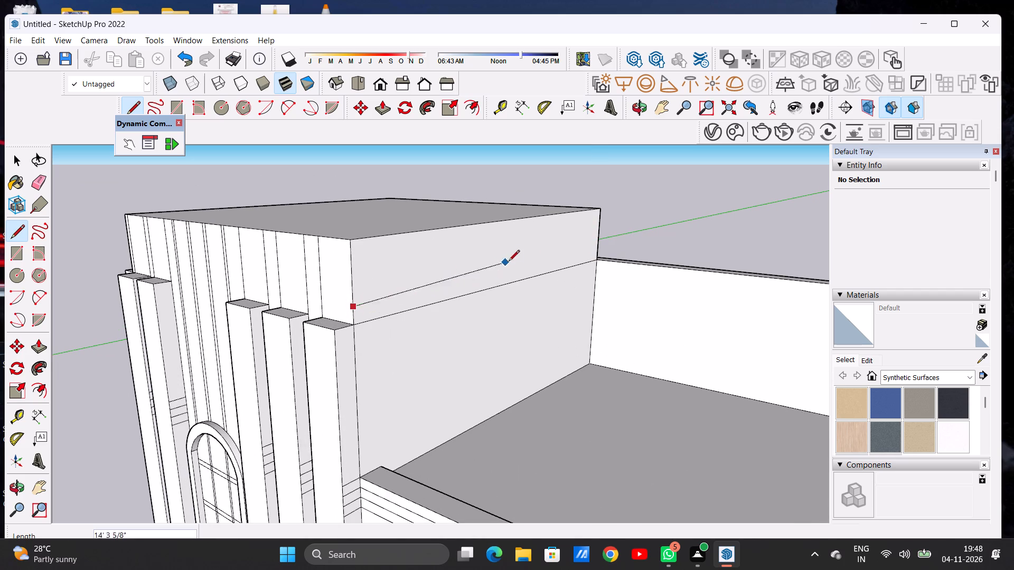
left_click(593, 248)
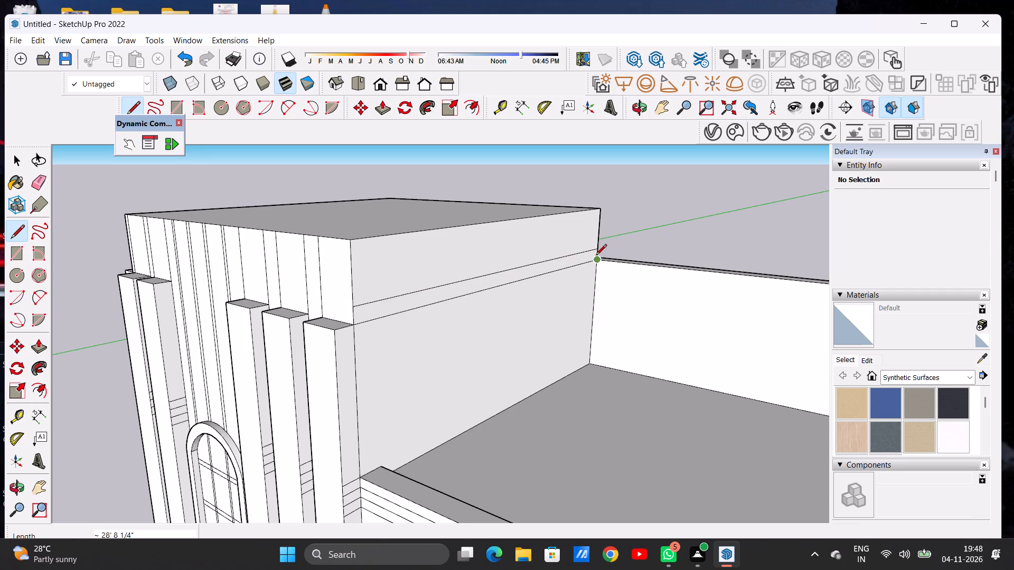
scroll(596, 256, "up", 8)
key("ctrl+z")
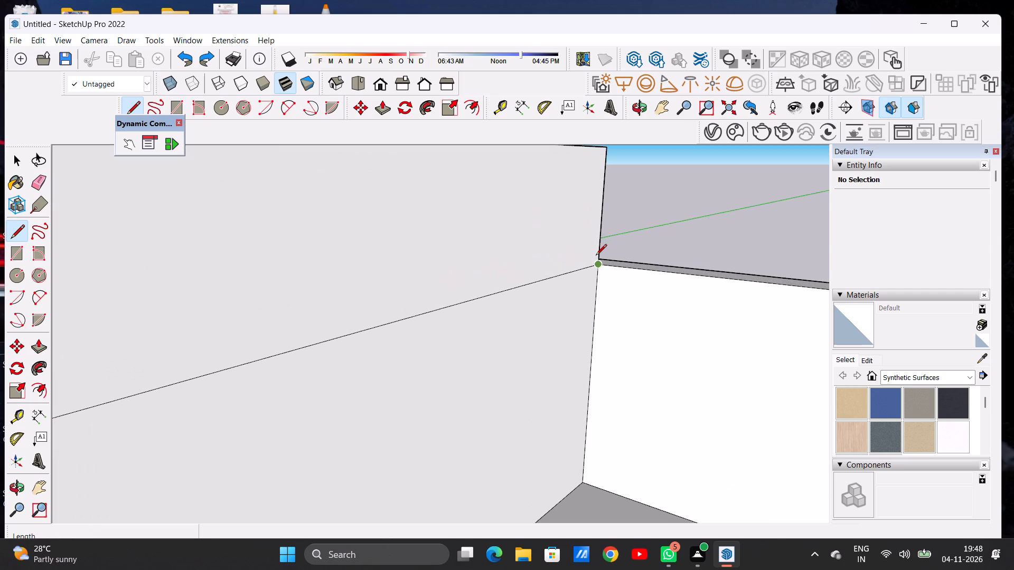
Draw a second line about 28' 8 1/4" just above the first, outlining a narrow band across the tall block's terrace-side wall.
key("l")
scroll(602, 227, "down", 3)
scroll(602, 227, "up", 2)
scroll(602, 227, "down", 2)
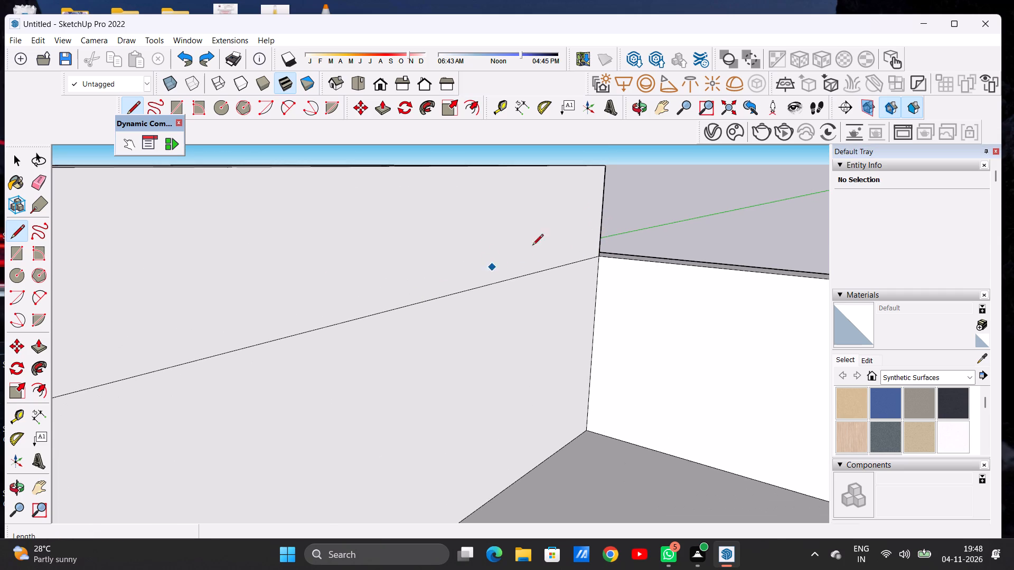
scroll(555, 242, "down", 6)
scroll(297, 295, "up", 4)
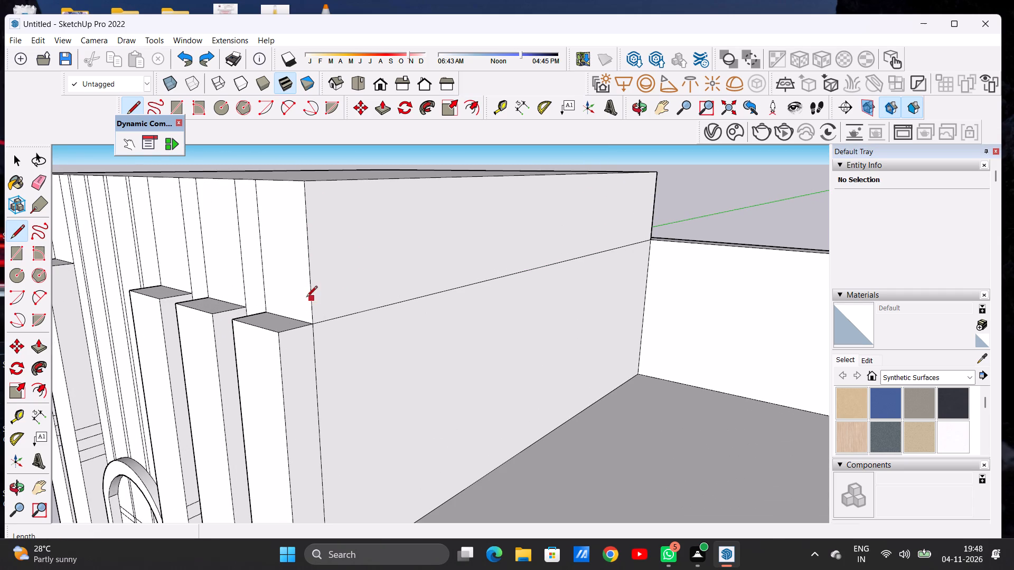
left_click(314, 300)
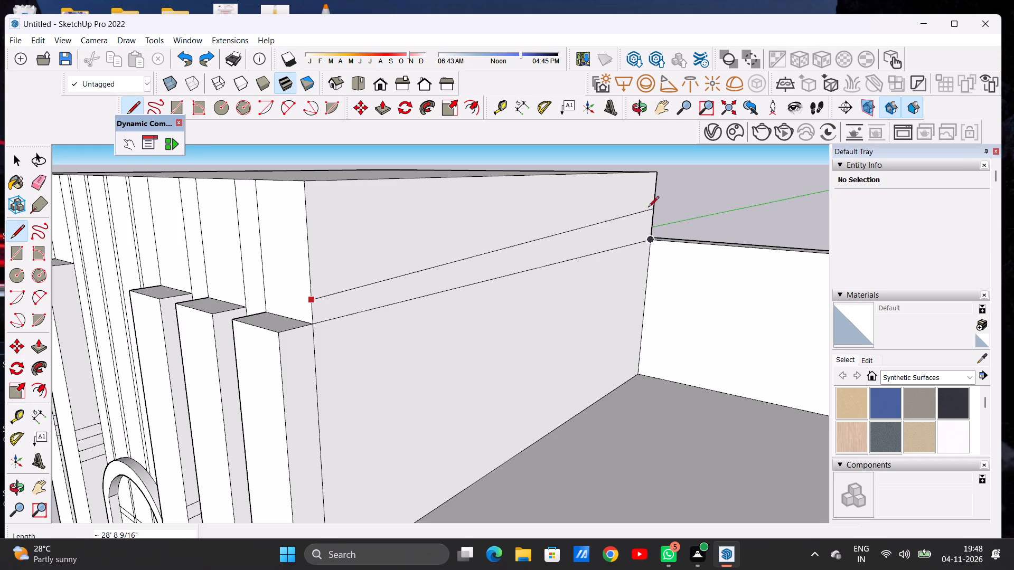
scroll(645, 229, "up", 7)
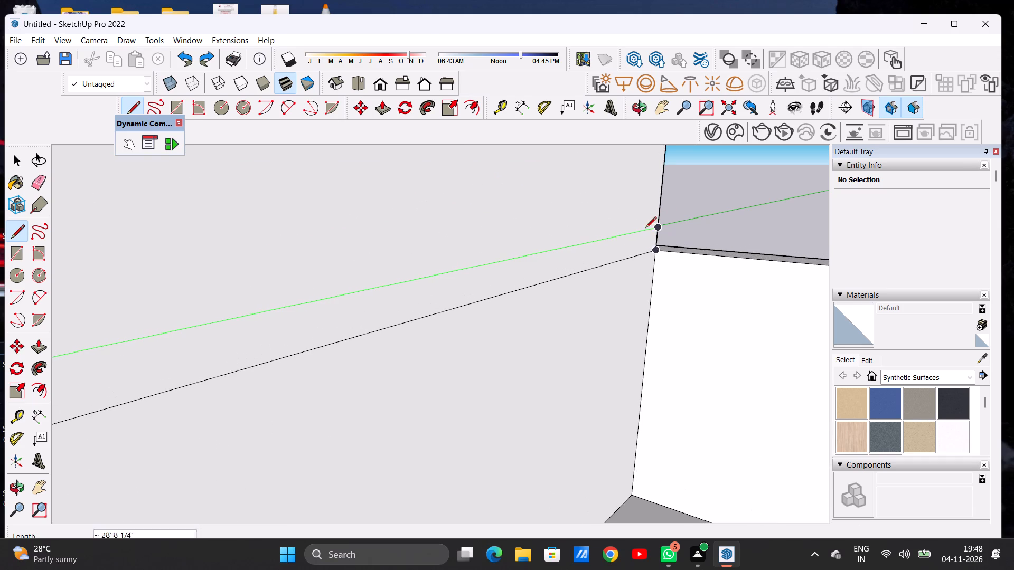
left_click(659, 223)
key("space")
scroll(616, 232, "down", 3)
scroll(616, 232, "up", 1)
scroll(616, 232, "down", 7)
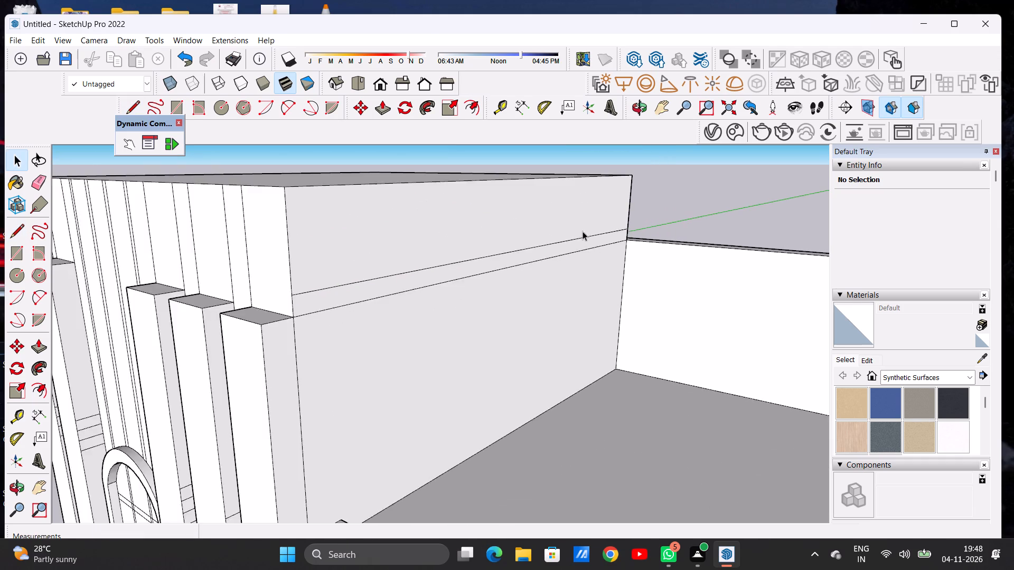
Push/Pull the narrow band about 30' 10 1/2" across the terrace to the opposite parapet, forming a roof slab.
scroll(583, 231, "down", 13)
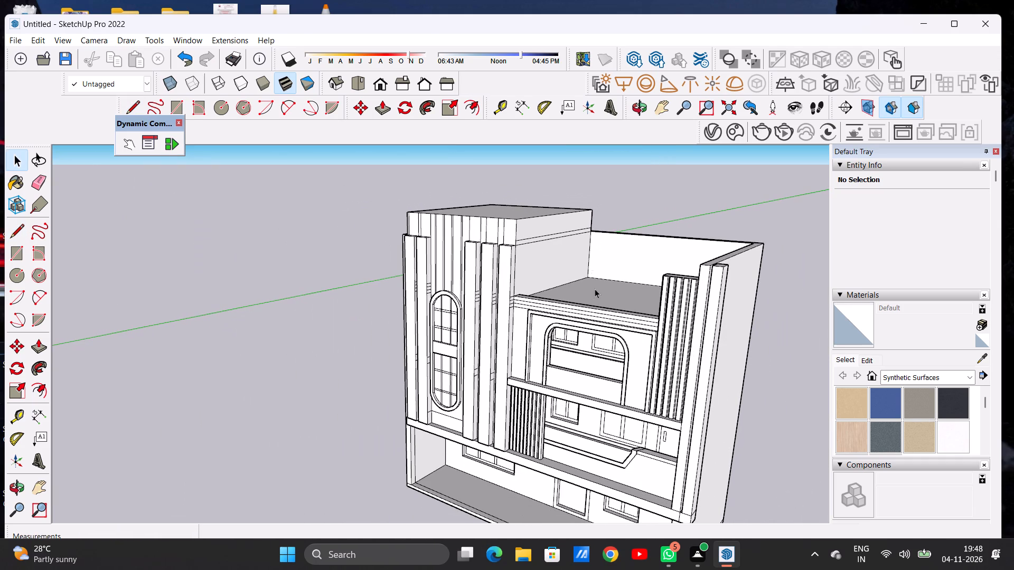
scroll(580, 283, "up", 1)
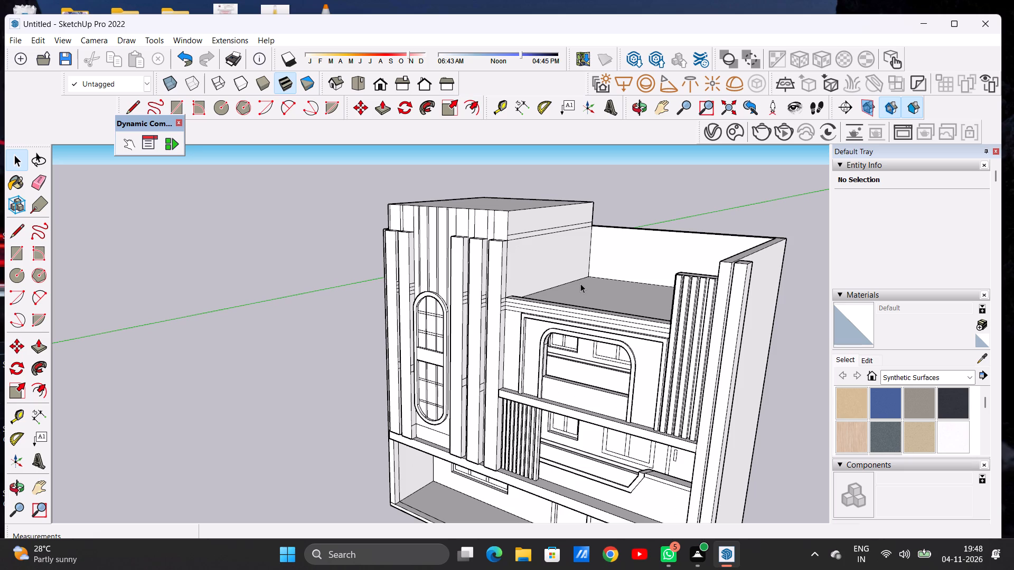
key("o")
left_click_drag(571, 298, 627, 280)
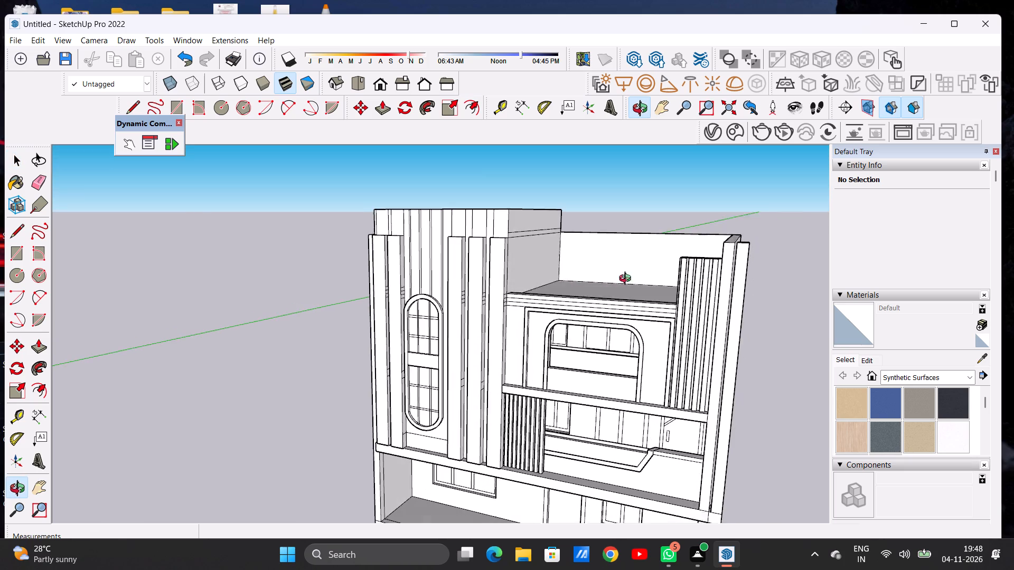
left_click_drag(627, 280, 635, 280)
scroll(534, 240, "up", 5)
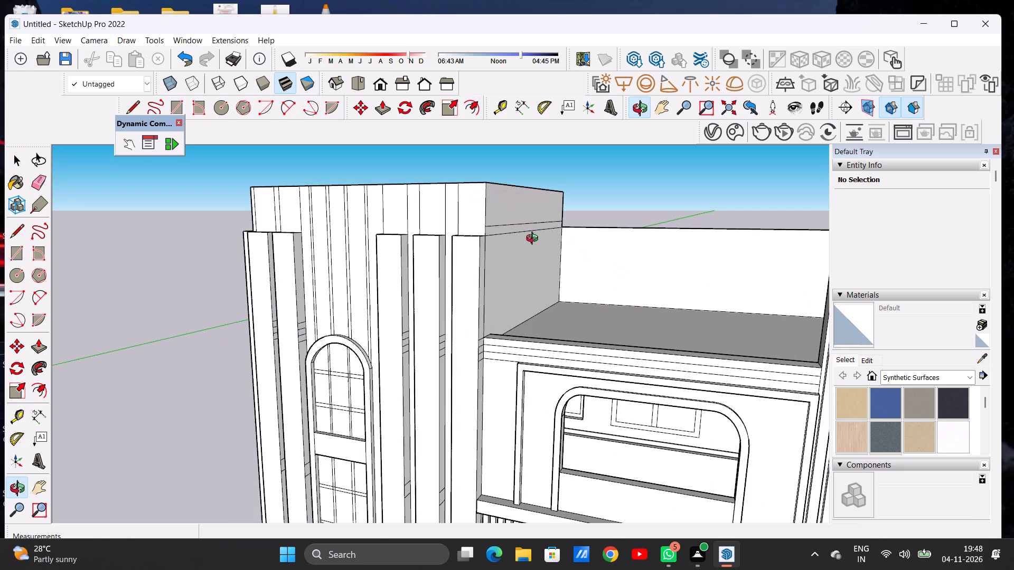
key("p")
scroll(512, 222, "up", 8)
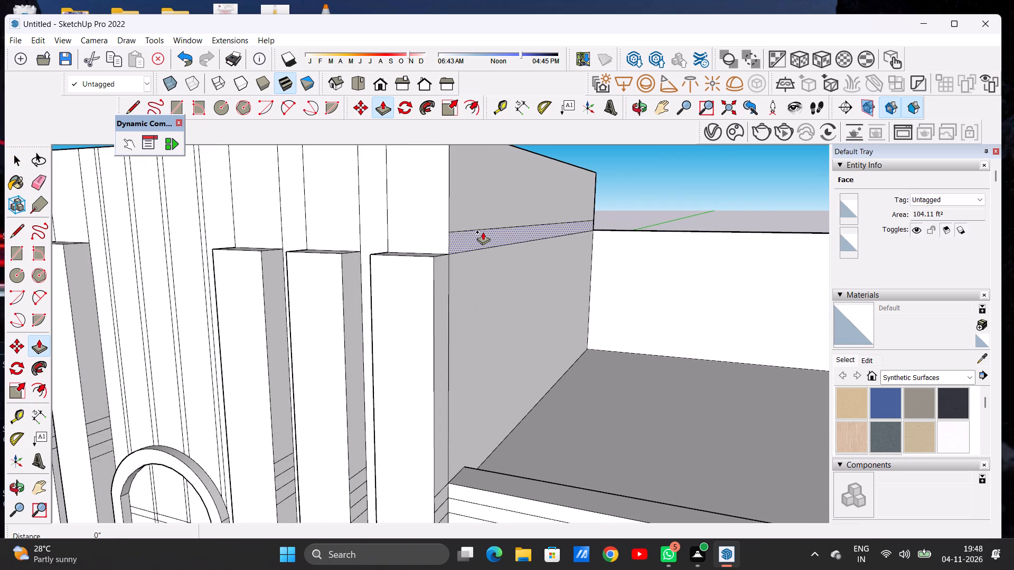
left_click(483, 232)
scroll(519, 234, "down", 12)
scroll(519, 235, "up", 1)
scroll(520, 235, "down", 7)
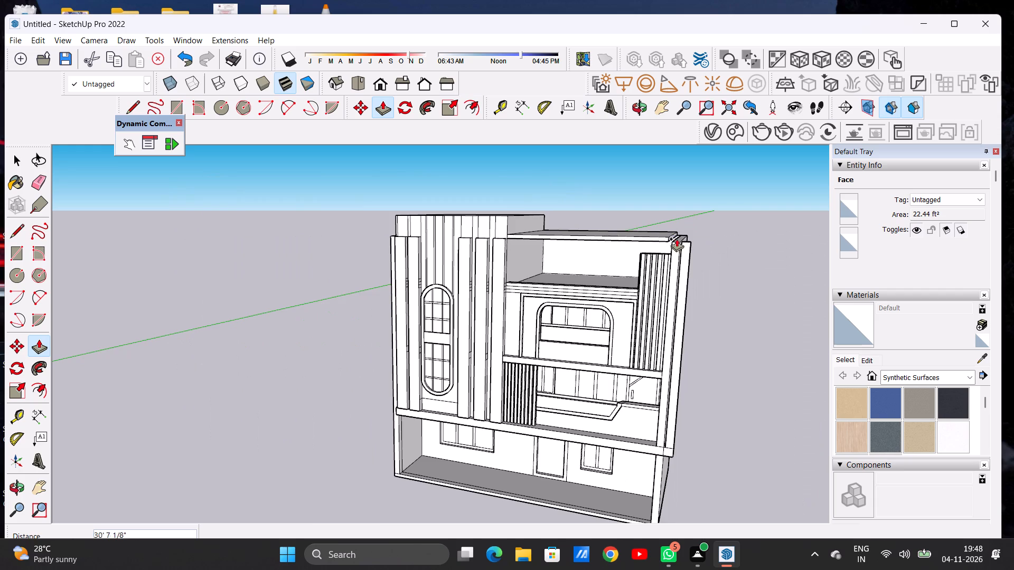
scroll(681, 239, "up", 18)
scroll(682, 243, "down", 1)
scroll(682, 243, "up", 4)
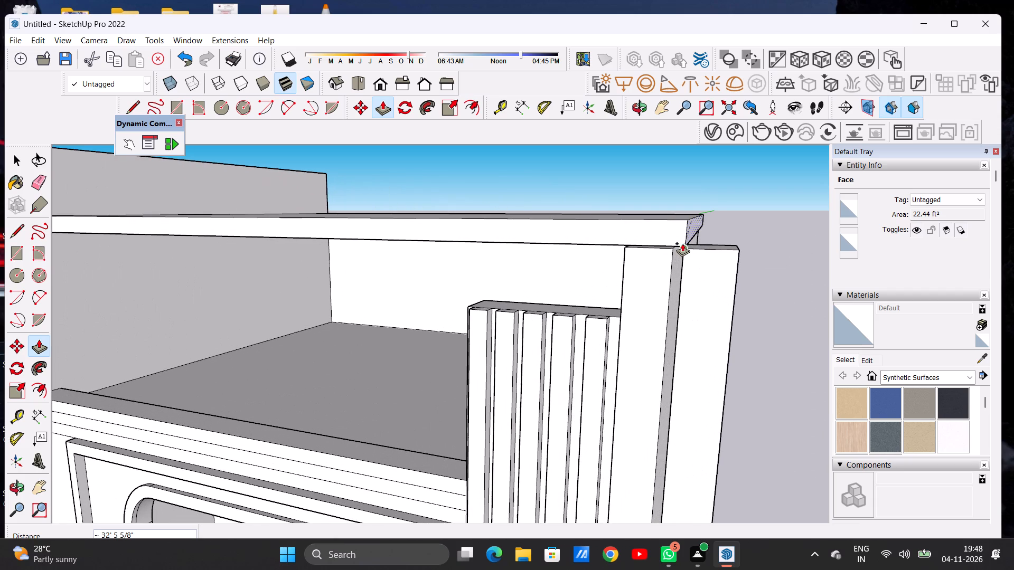
left_click(629, 251)
key("space")
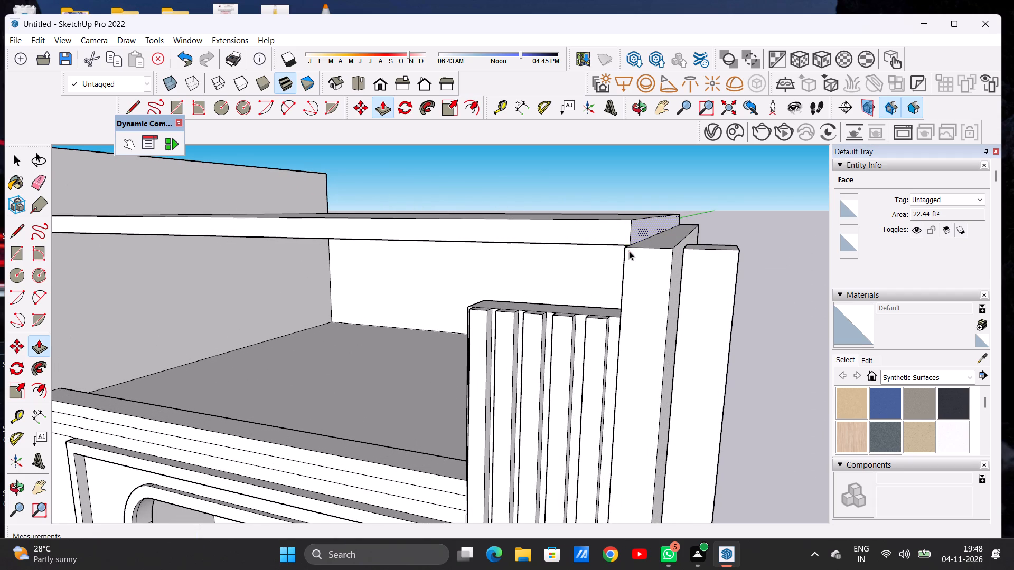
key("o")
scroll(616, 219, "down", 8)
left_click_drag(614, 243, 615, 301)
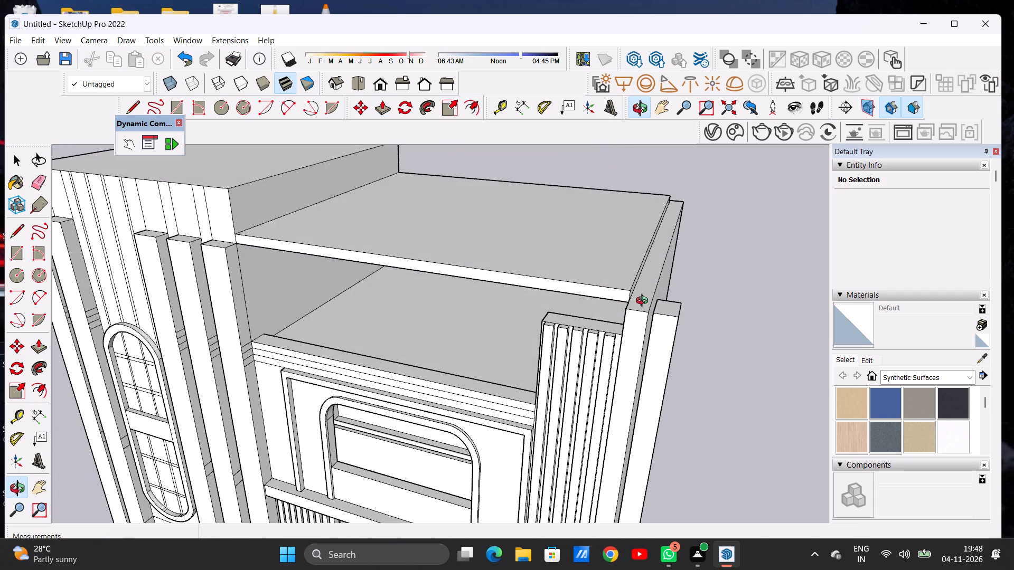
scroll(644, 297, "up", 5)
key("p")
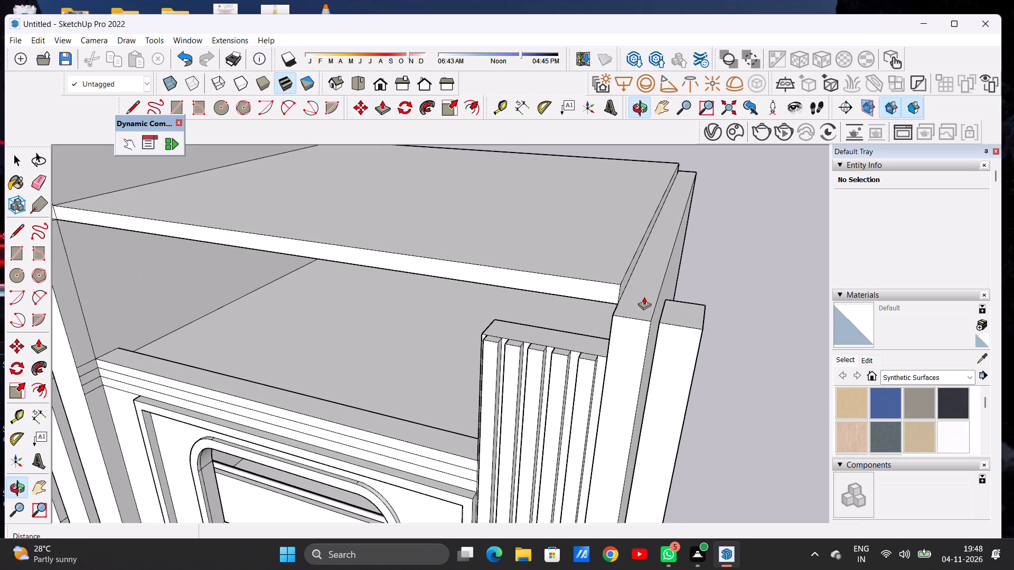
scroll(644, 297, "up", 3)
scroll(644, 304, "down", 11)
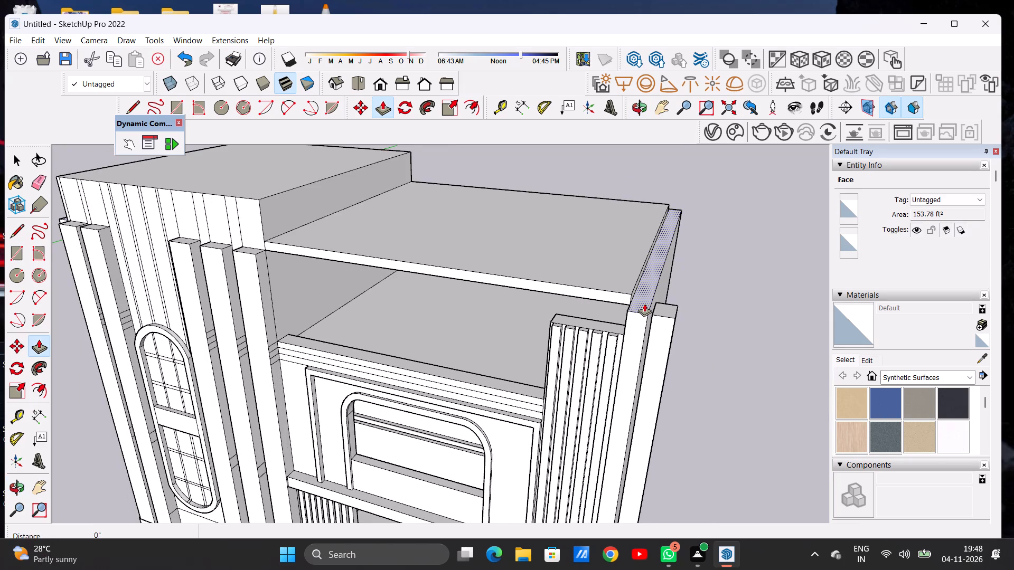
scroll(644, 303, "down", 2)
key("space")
Push/Pull the new roof slab's rear edge face outward about 1' 3 3/4", flush with the house's rear wall.
scroll(510, 249, "down", 7)
key("o")
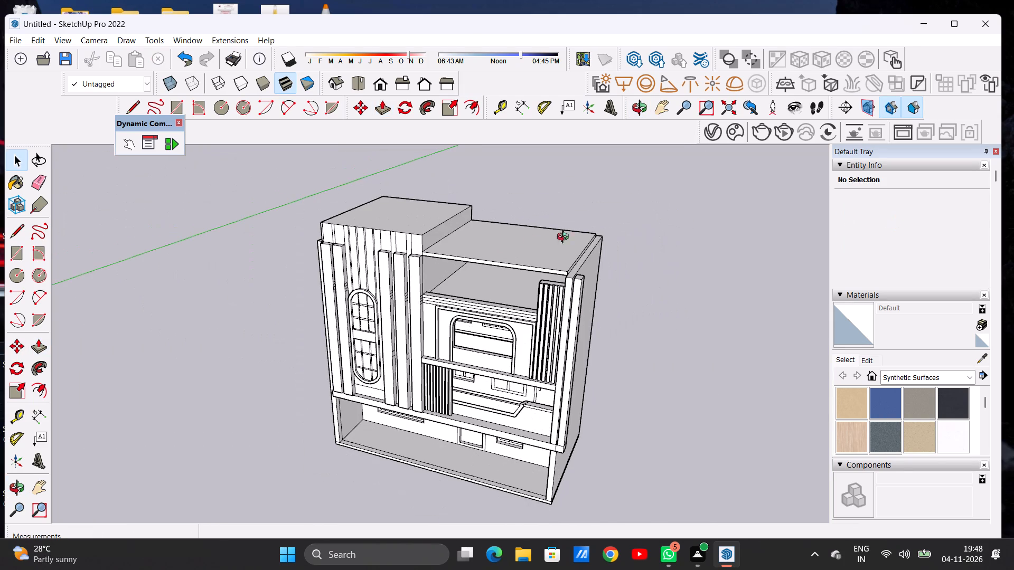
left_click_drag(617, 229, 263, 249)
left_click_drag(608, 270, 247, 324)
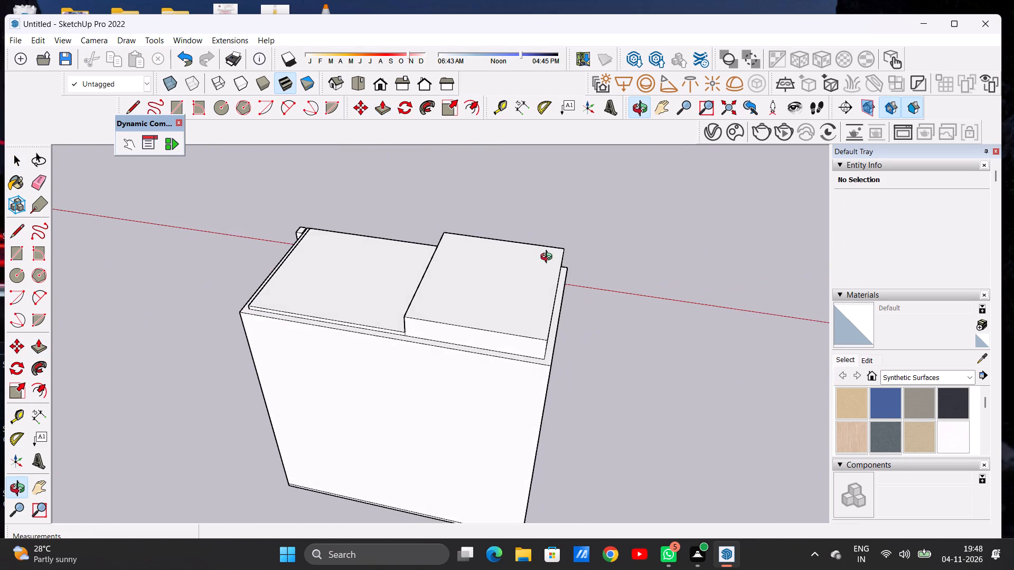
scroll(556, 253, "down", 4)
scroll(396, 293, "up", 2)
scroll(391, 299, "down", 2)
scroll(383, 302, "up", 4)
scroll(298, 291, "down", 1)
scroll(298, 290, "up", 3)
scroll(499, 260, "down", 7)
left_click_drag(422, 286, 578, 328)
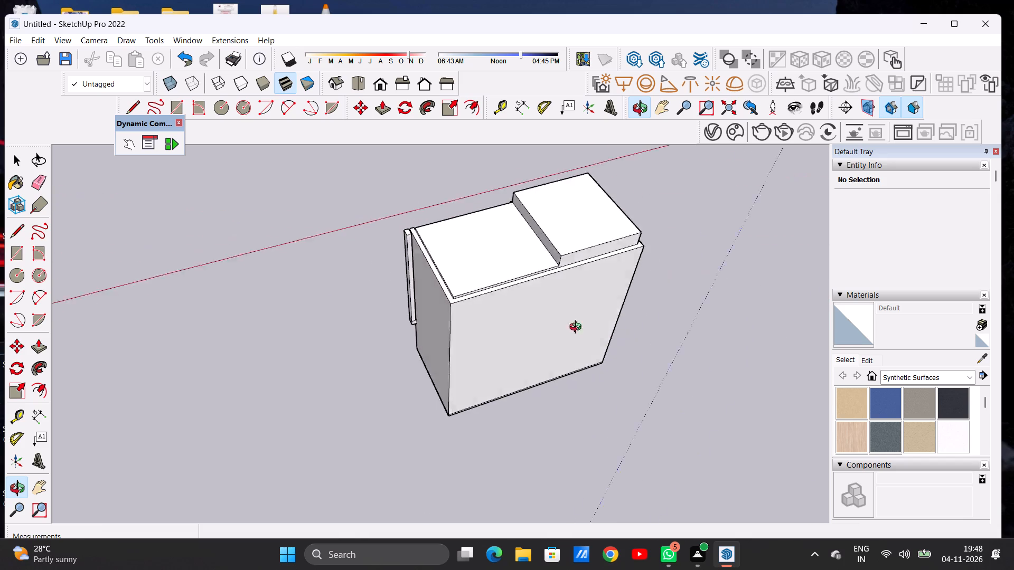
left_click_drag(578, 328, 672, 330)
scroll(482, 305, "up", 16)
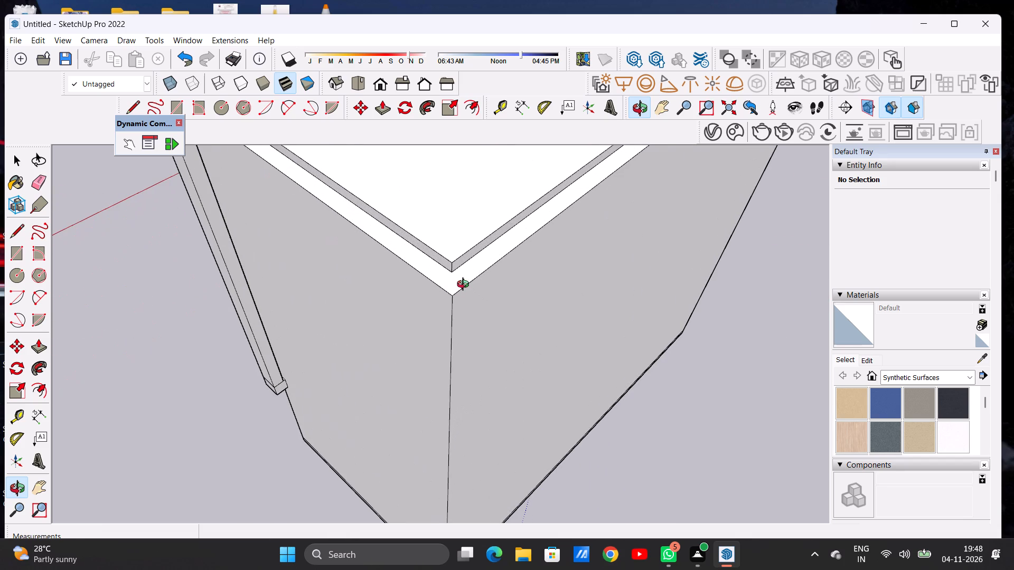
key("p")
left_click(460, 262)
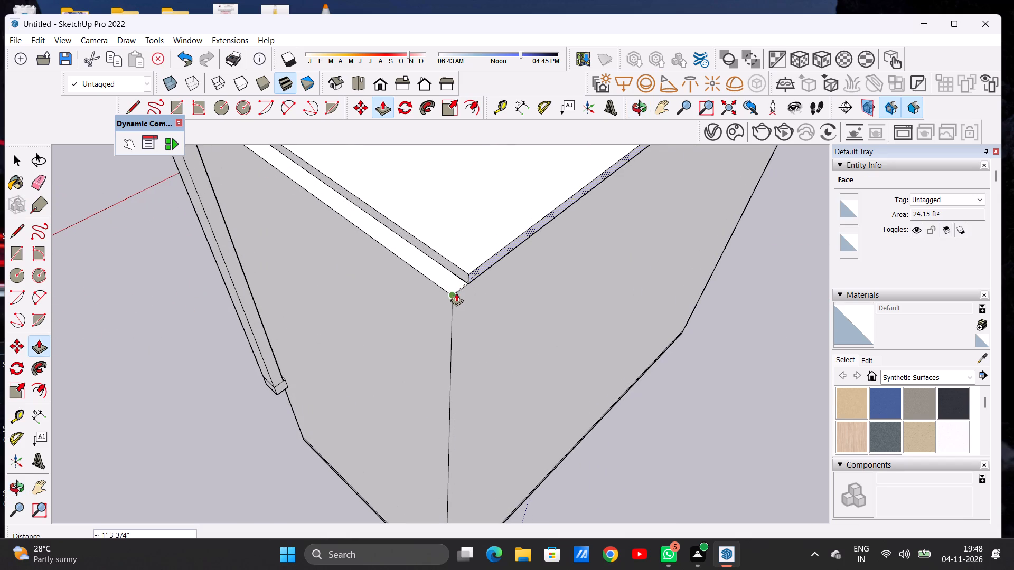
left_click(453, 298)
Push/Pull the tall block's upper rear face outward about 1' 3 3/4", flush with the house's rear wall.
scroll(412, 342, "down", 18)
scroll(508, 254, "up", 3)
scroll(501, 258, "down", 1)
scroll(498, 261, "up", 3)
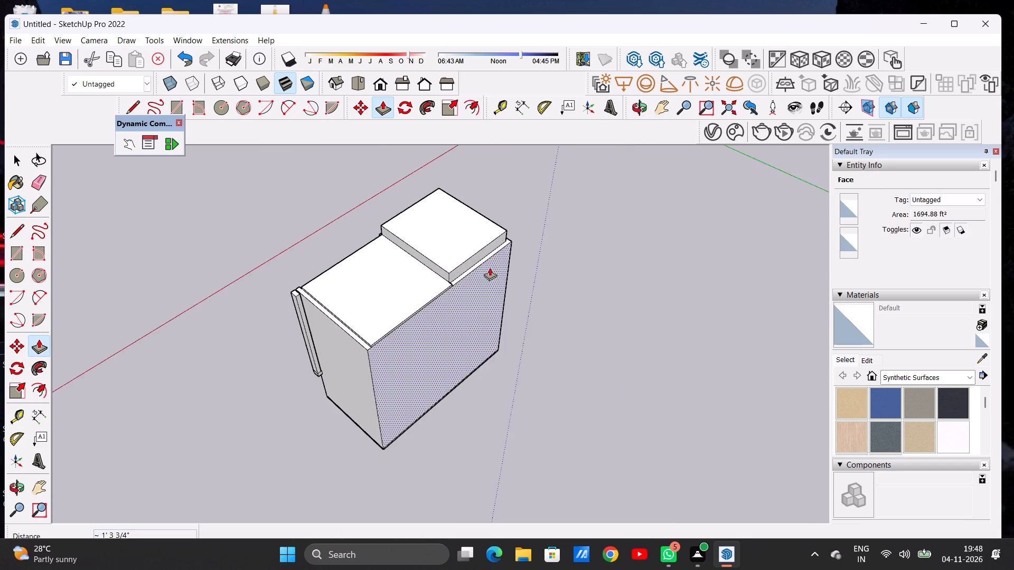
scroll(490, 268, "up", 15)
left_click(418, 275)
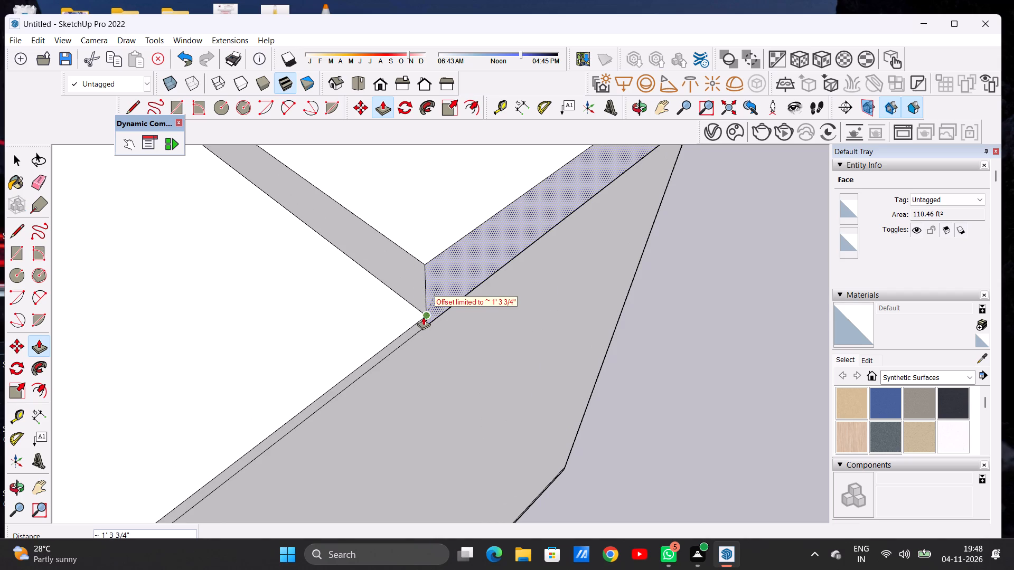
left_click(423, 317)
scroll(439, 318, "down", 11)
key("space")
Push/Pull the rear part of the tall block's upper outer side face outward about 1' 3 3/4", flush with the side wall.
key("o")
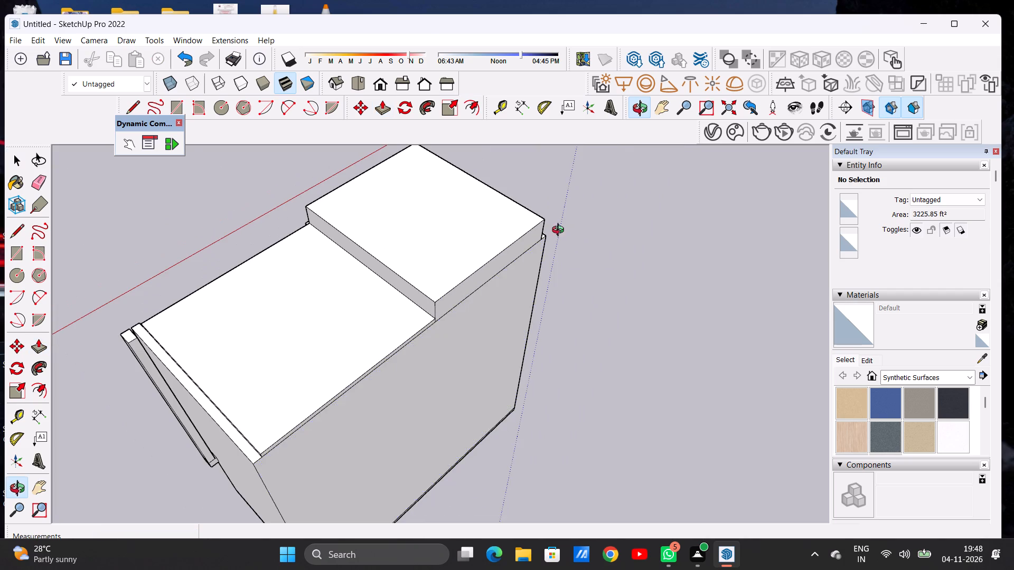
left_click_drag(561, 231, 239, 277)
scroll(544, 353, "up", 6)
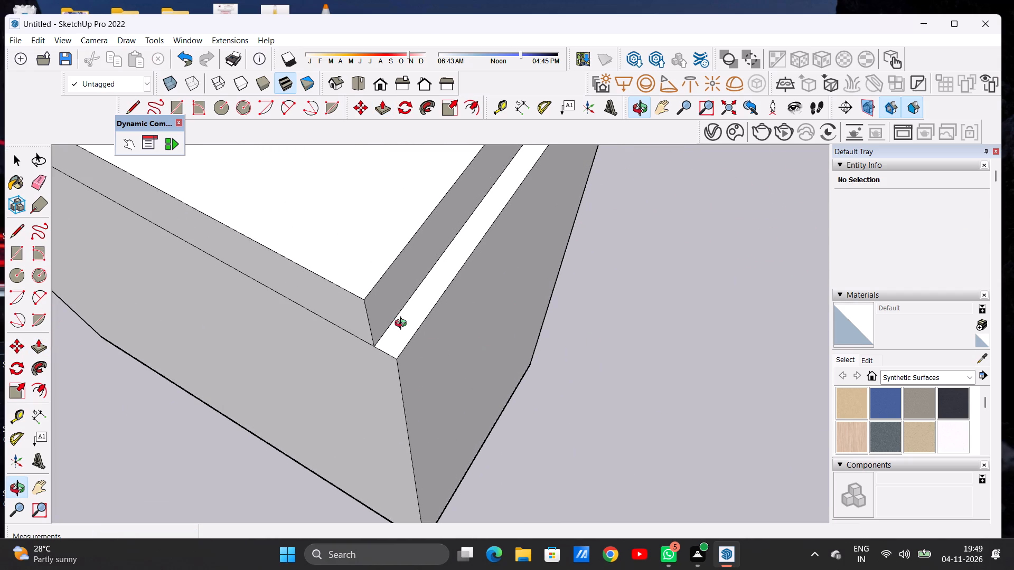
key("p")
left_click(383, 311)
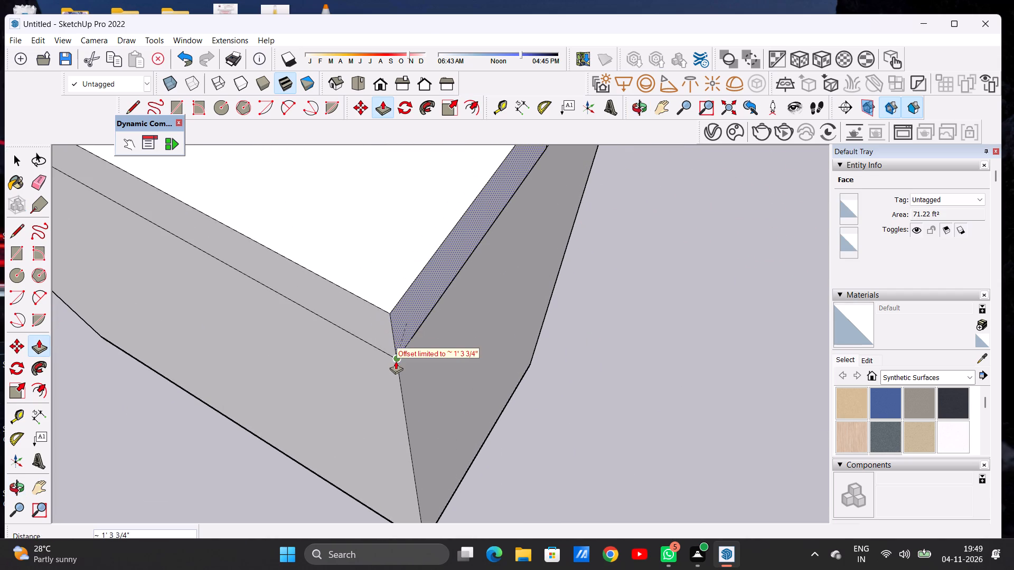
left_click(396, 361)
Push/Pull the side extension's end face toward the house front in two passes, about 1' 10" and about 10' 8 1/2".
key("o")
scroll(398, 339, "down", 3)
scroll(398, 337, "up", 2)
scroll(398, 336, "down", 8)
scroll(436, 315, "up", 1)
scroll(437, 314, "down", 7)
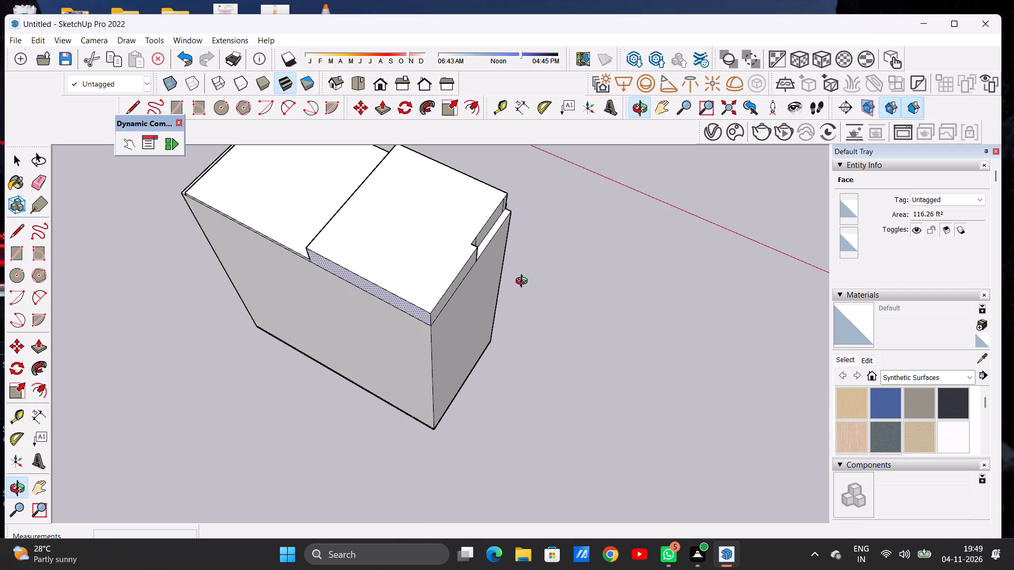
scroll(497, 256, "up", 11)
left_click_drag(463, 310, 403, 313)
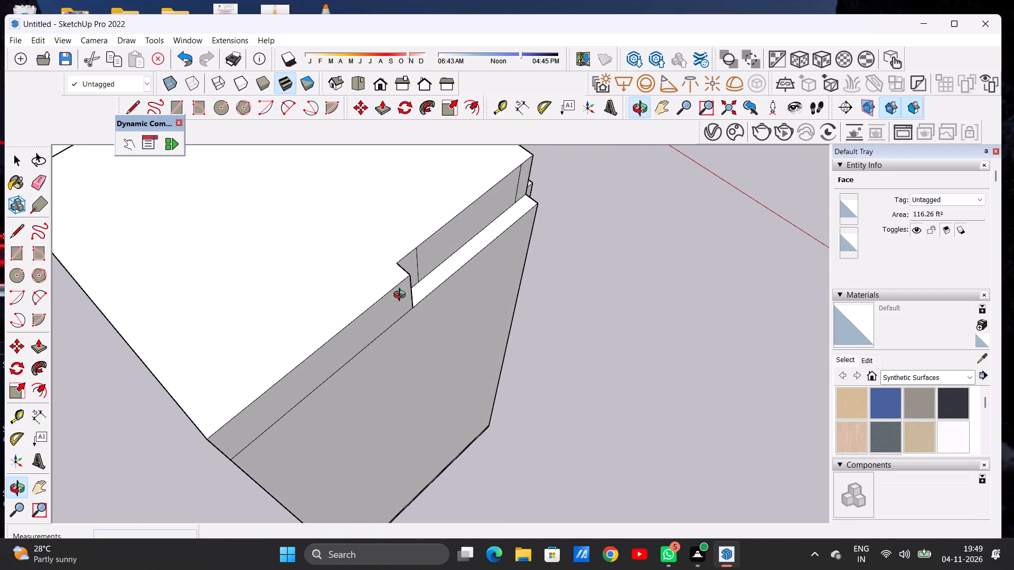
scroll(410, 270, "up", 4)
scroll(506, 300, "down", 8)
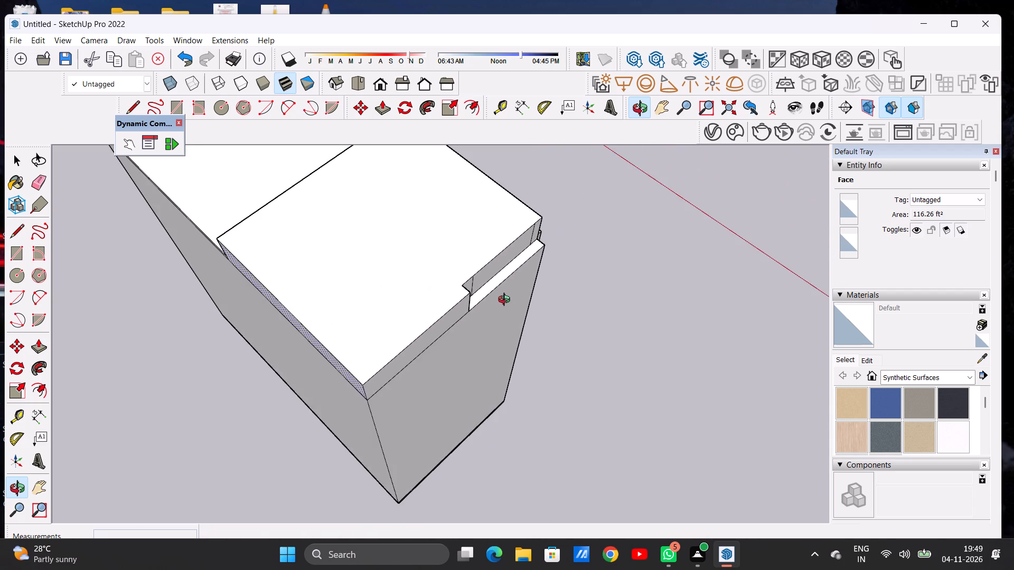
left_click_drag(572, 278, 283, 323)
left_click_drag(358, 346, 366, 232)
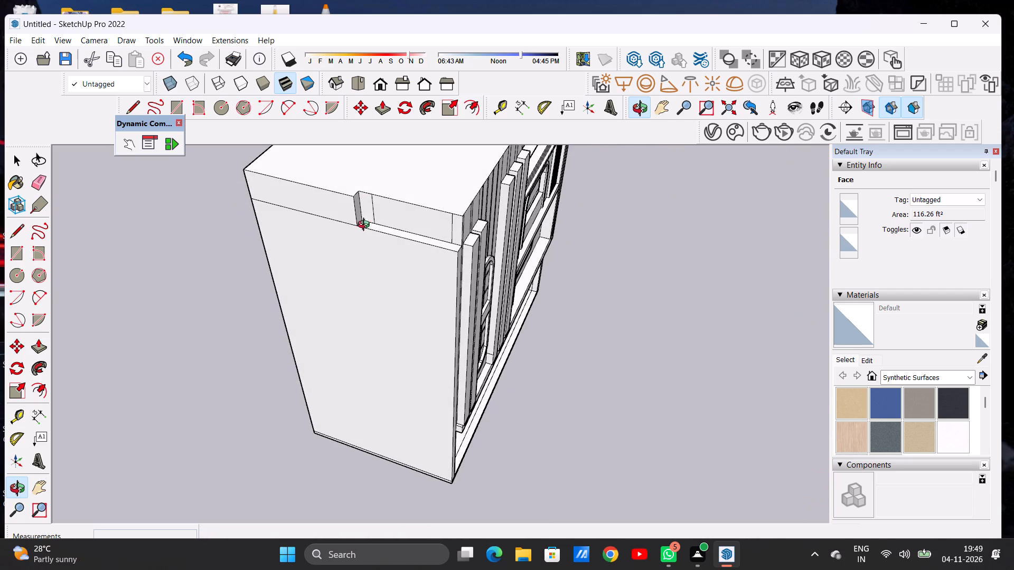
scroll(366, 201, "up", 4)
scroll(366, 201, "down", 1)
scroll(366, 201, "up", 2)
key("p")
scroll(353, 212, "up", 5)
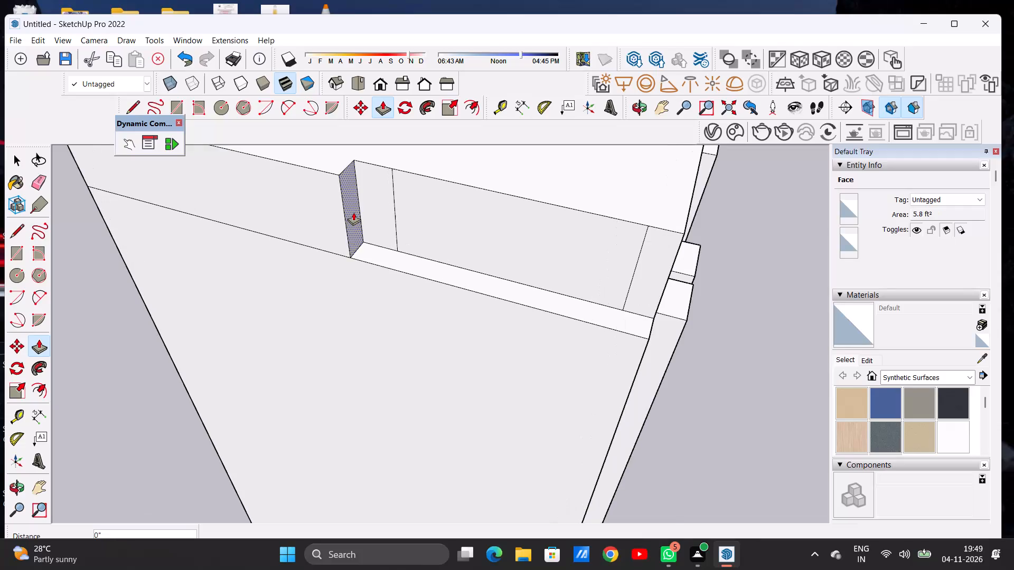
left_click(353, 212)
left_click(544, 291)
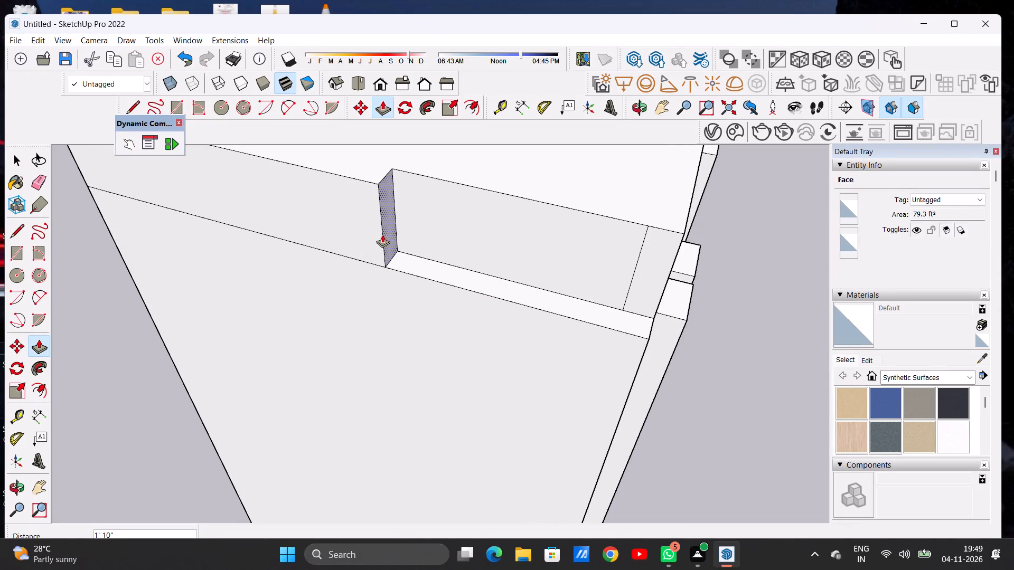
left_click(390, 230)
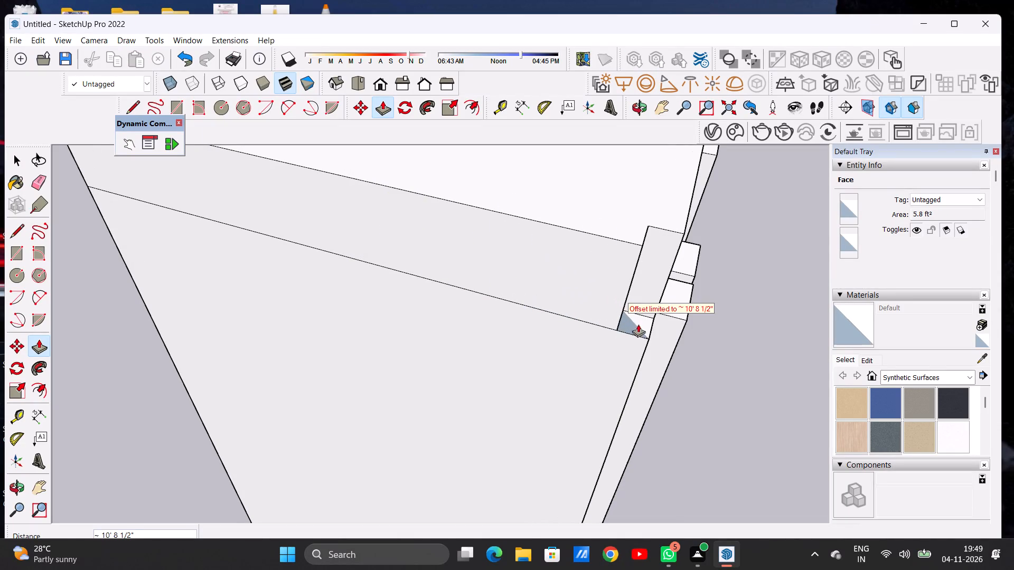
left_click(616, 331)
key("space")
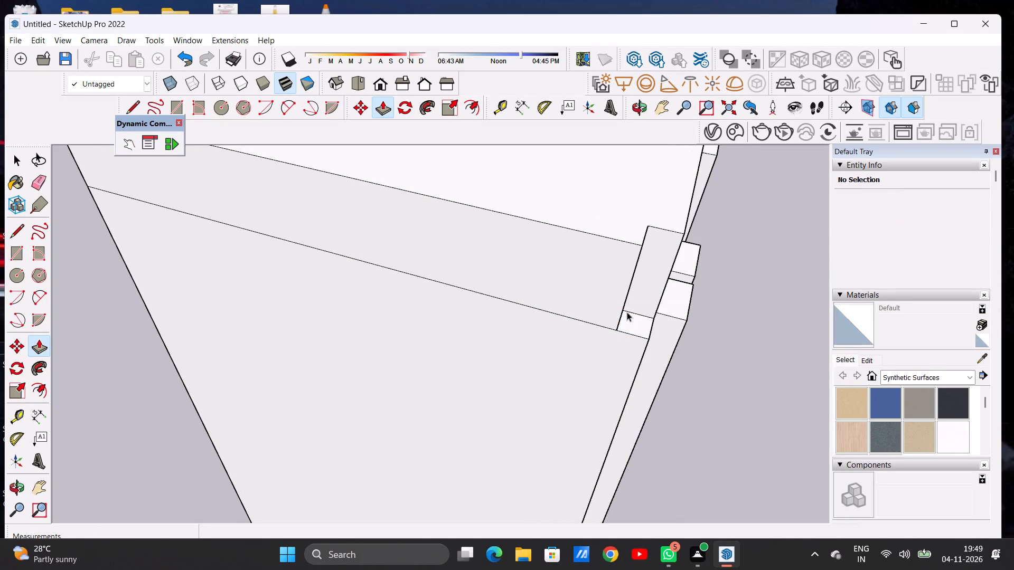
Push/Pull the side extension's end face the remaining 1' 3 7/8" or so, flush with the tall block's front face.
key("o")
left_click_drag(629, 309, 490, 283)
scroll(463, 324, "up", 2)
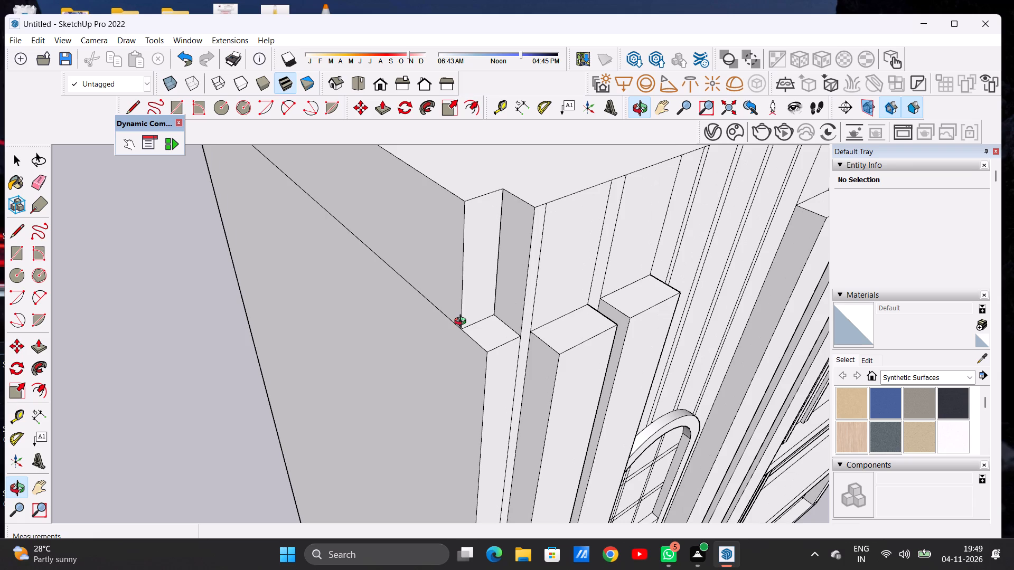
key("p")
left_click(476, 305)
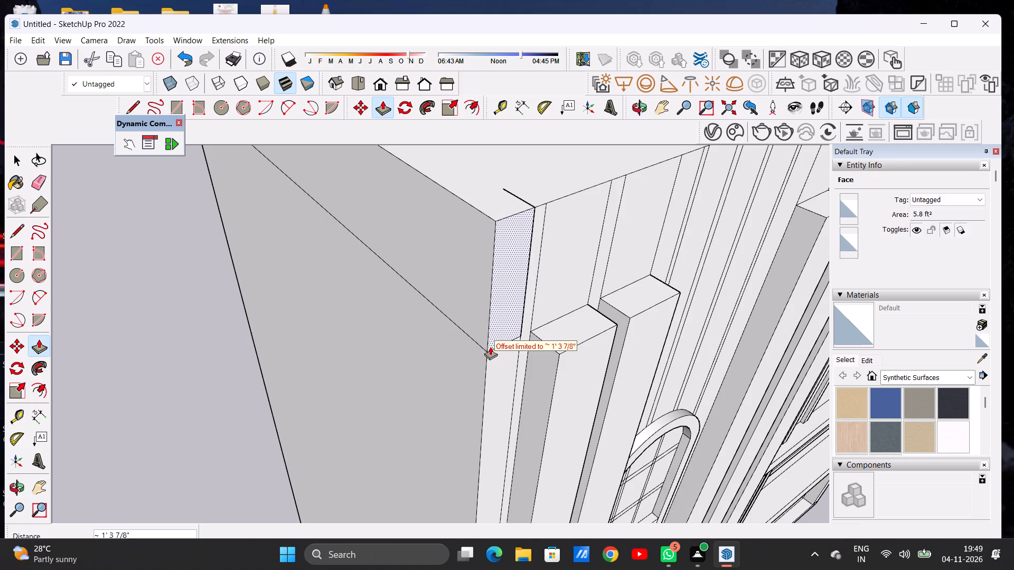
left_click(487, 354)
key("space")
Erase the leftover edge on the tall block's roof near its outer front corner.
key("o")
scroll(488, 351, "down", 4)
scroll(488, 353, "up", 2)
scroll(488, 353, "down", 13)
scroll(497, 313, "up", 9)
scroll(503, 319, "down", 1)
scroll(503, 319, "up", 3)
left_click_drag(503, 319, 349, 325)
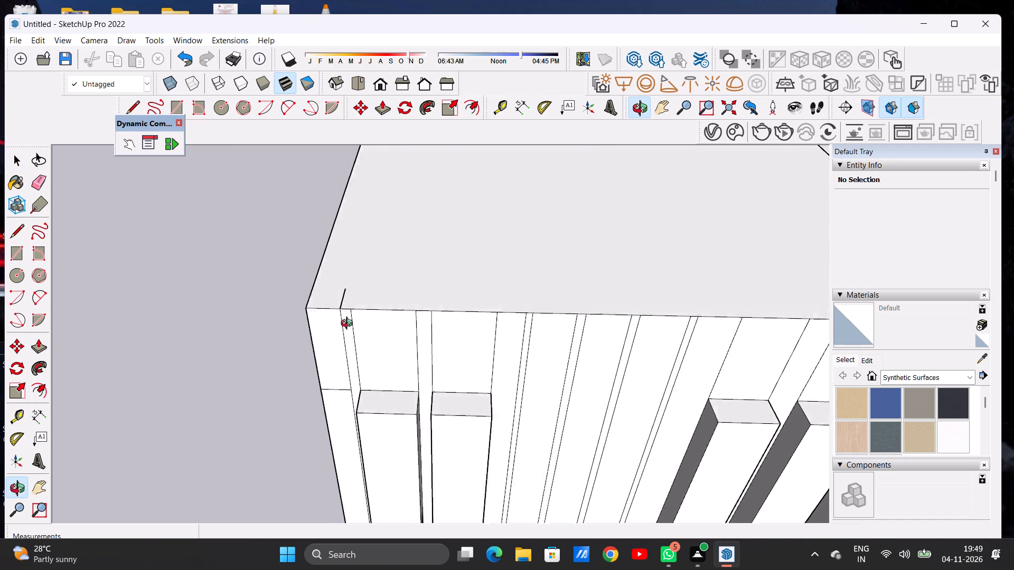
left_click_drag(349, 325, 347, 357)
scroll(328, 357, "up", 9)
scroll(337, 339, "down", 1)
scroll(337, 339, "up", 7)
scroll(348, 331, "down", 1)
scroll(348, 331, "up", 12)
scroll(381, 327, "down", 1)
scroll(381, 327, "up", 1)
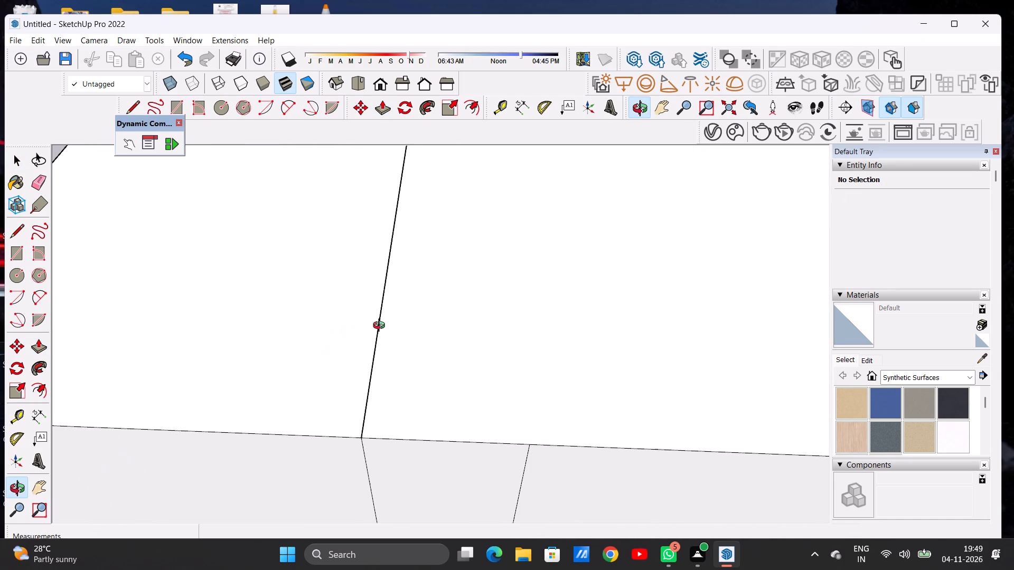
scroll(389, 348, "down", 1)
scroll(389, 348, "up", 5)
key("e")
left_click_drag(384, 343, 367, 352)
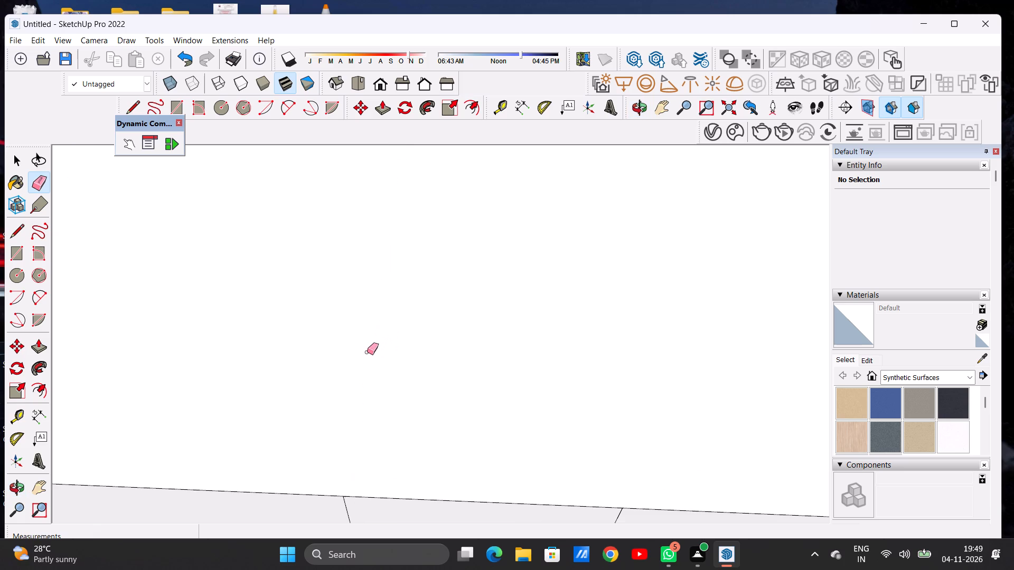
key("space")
Examine the tall block's roof edges and the terrace roof slab from the front and sides.
scroll(371, 370, "down", 20)
scroll(371, 370, "down", 20)
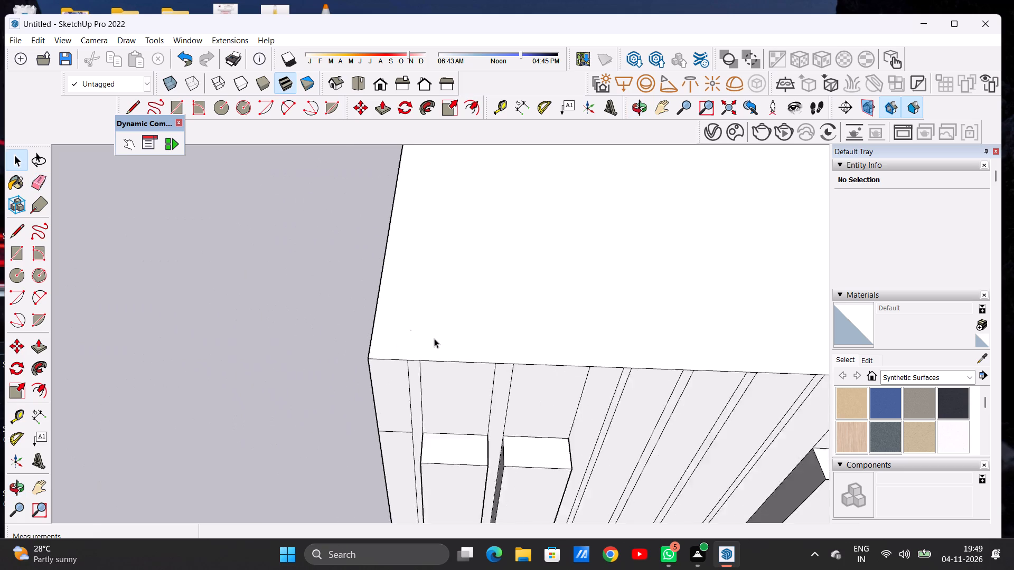
scroll(434, 338, "down", 2)
scroll(421, 344, "up", 1)
scroll(406, 338, "down", 11)
key("o")
left_click_drag(417, 369, 463, 268)
left_click_drag(437, 345, 439, 294)
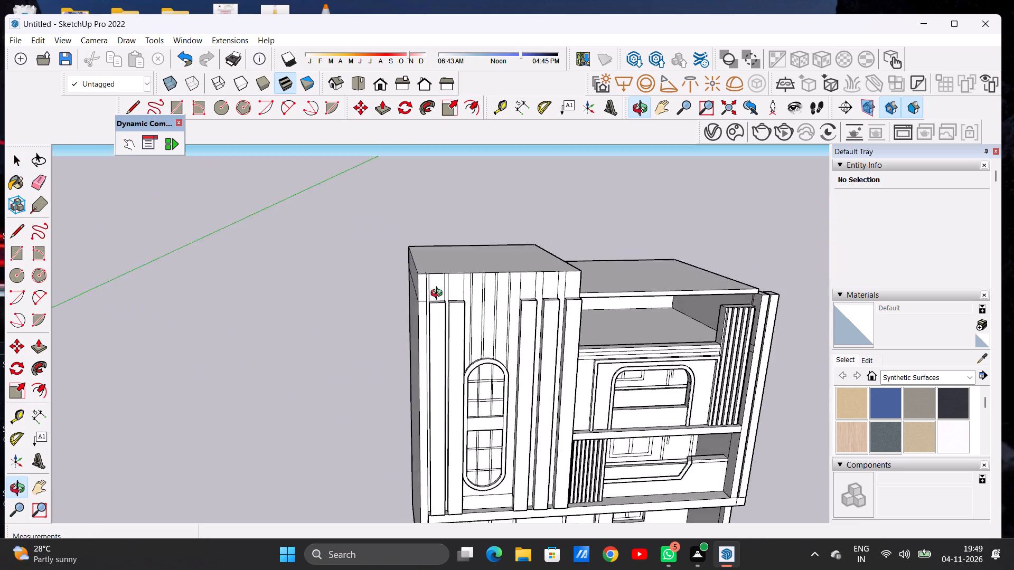
left_click_drag(439, 294, 441, 246)
left_click_drag(400, 274, 273, 330)
left_click_drag(599, 315, 414, 315)
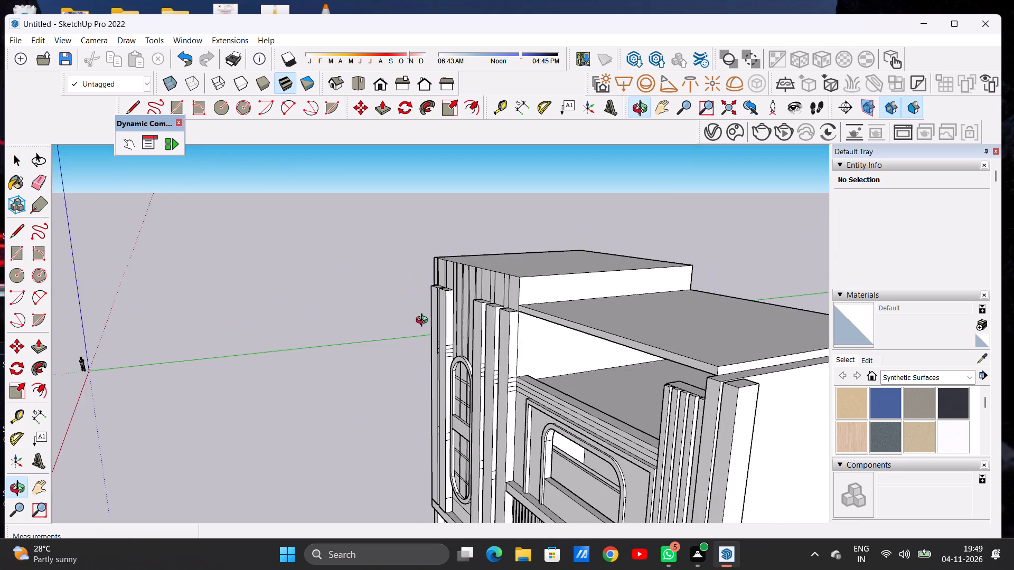
scroll(445, 316, "down", 10)
scroll(457, 306, "up", 1)
scroll(457, 306, "down", 3)
left_click_drag(478, 331, 683, 297)
left_click_drag(426, 342, 525, 322)
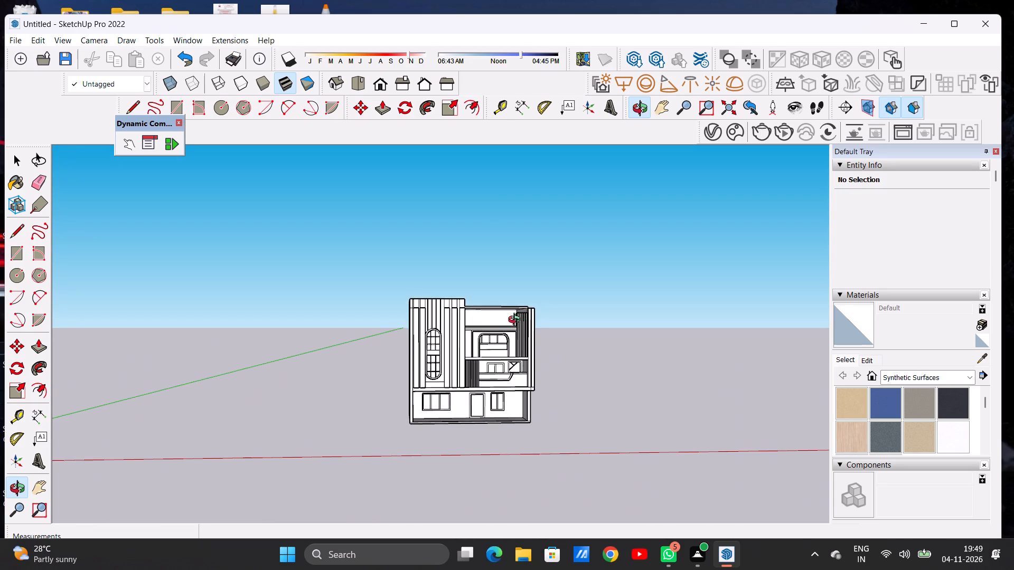
scroll(491, 307, "up", 12)
left_click_drag(489, 324, 481, 305)
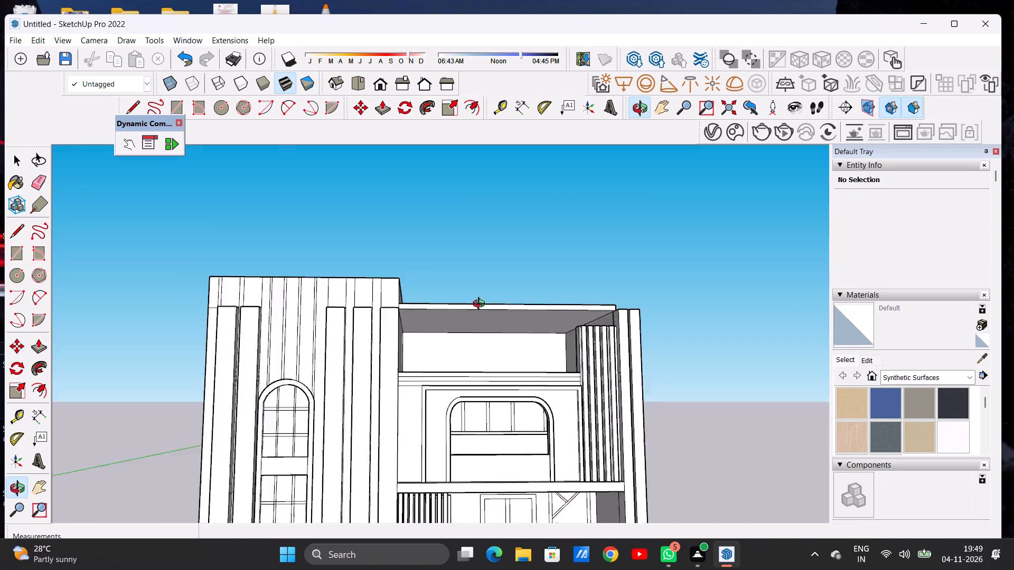
left_click_drag(481, 305, 476, 379)
left_click_drag(557, 335, 328, 347)
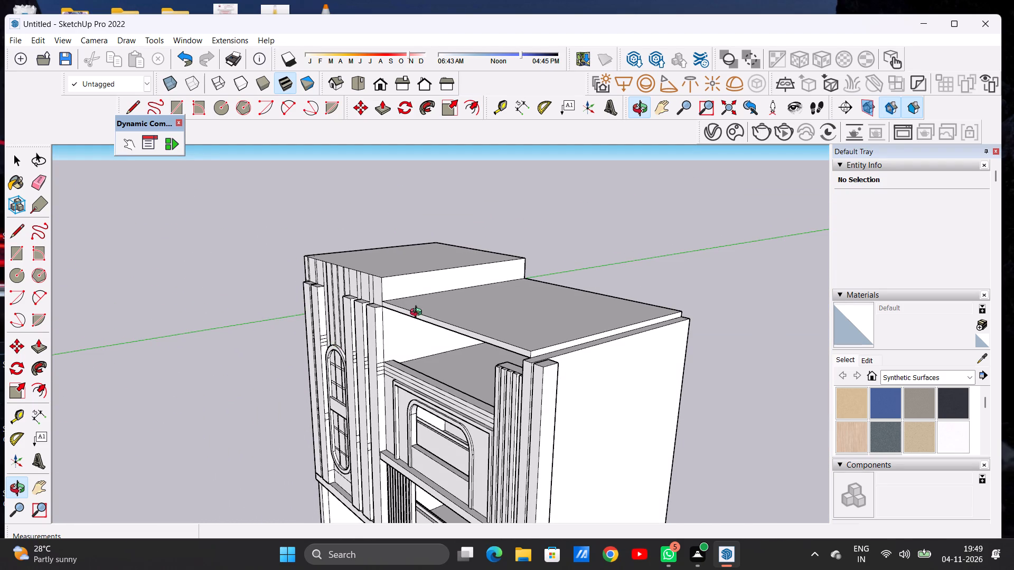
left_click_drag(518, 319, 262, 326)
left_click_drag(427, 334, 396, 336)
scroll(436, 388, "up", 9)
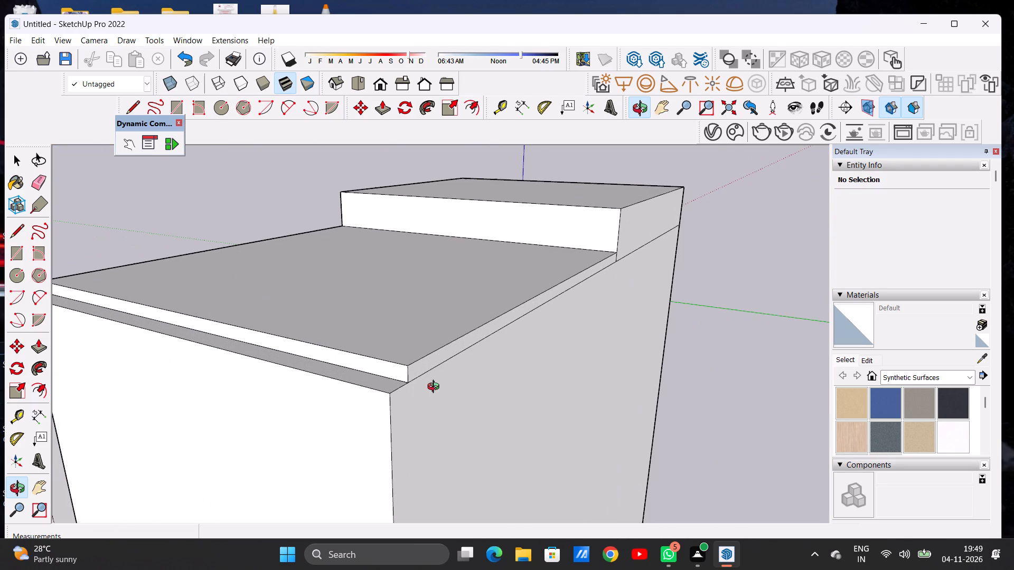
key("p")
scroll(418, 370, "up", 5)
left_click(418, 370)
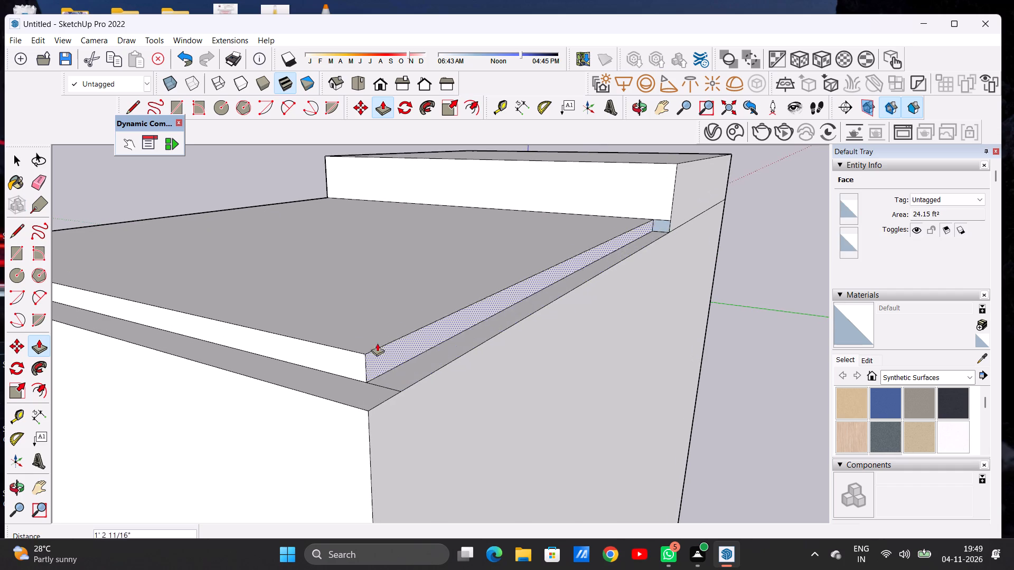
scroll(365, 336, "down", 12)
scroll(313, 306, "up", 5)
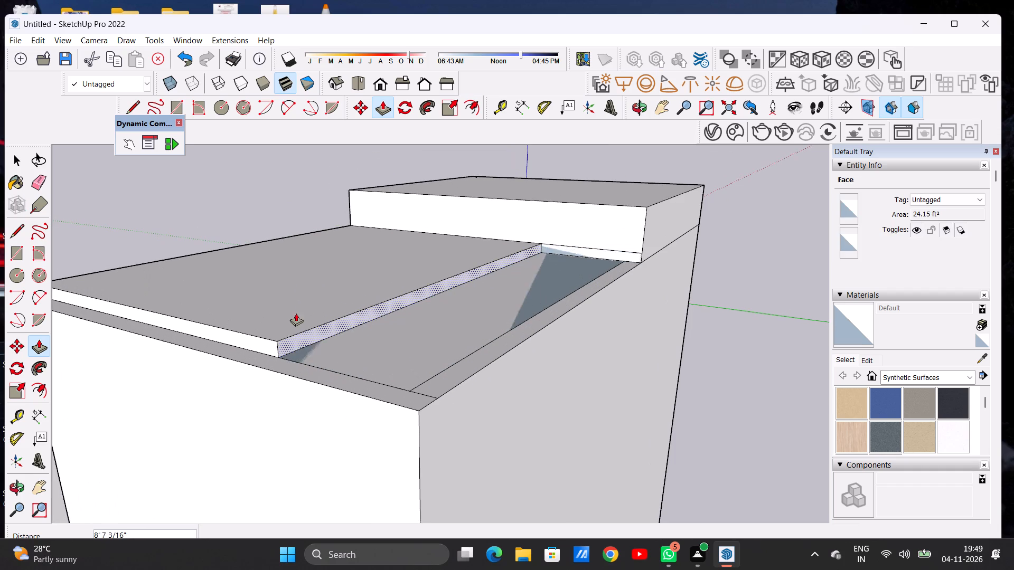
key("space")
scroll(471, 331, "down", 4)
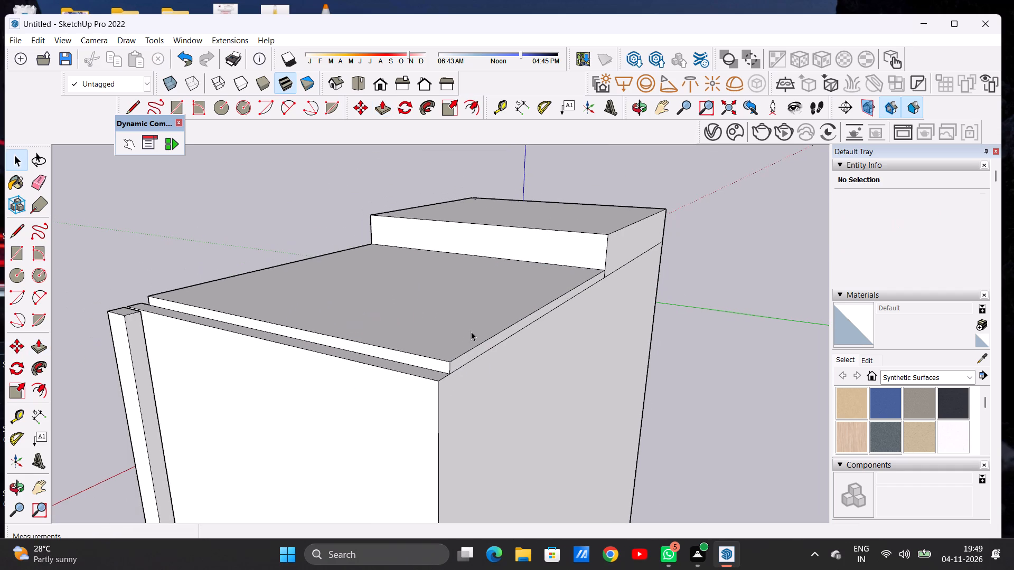
Undo the tall block's roof-edge extensions and the terrace roof slab, back to the narrow band outlined on the terrace-side wall.
key("ctrl+z")
key("ctrl+z")
key("ctrl+z")
key("ctrl+z")
key("ctrl+z")
key("ctrl+z")
key("ctrl+z")
key("ctrl+z")
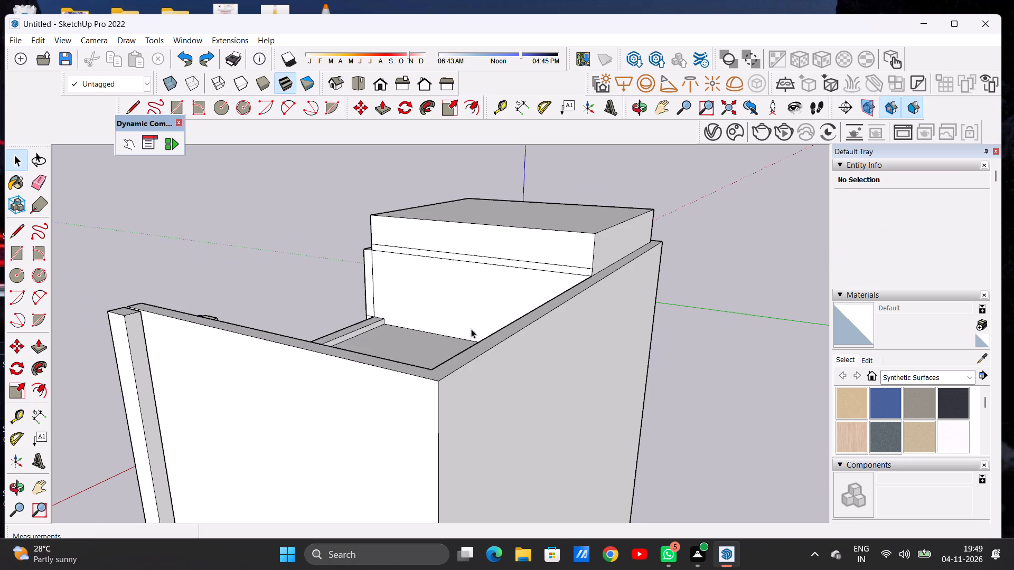
Draw a short vertical line about 9 3/8" between the band's two edges on the tall block's terrace-side wall.
scroll(504, 303, "down", 3)
key("o")
left_click_drag(346, 334, 524, 343)
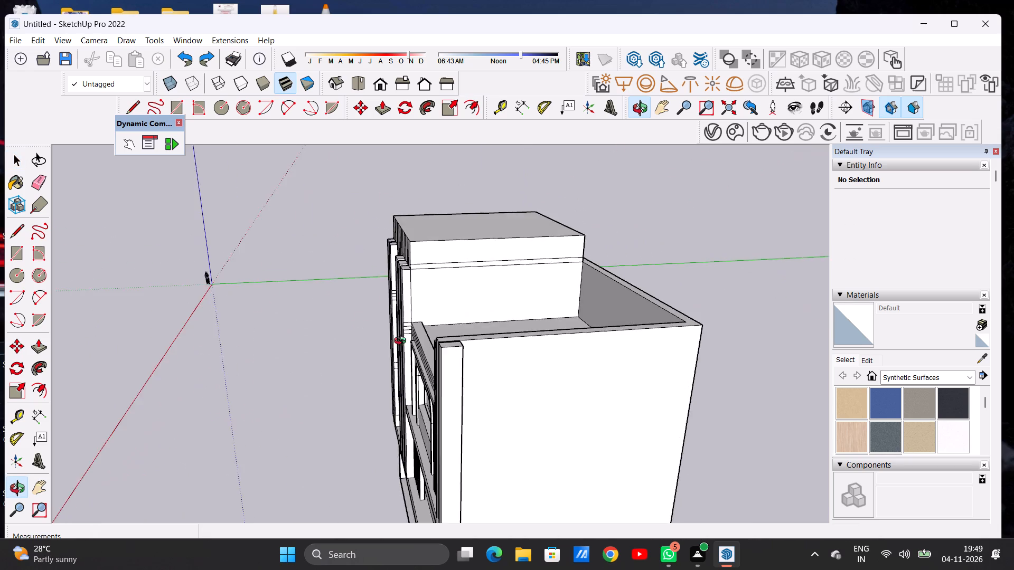
left_click_drag(389, 342, 635, 344)
scroll(384, 316, "down", 6)
left_click_drag(418, 308, 483, 318)
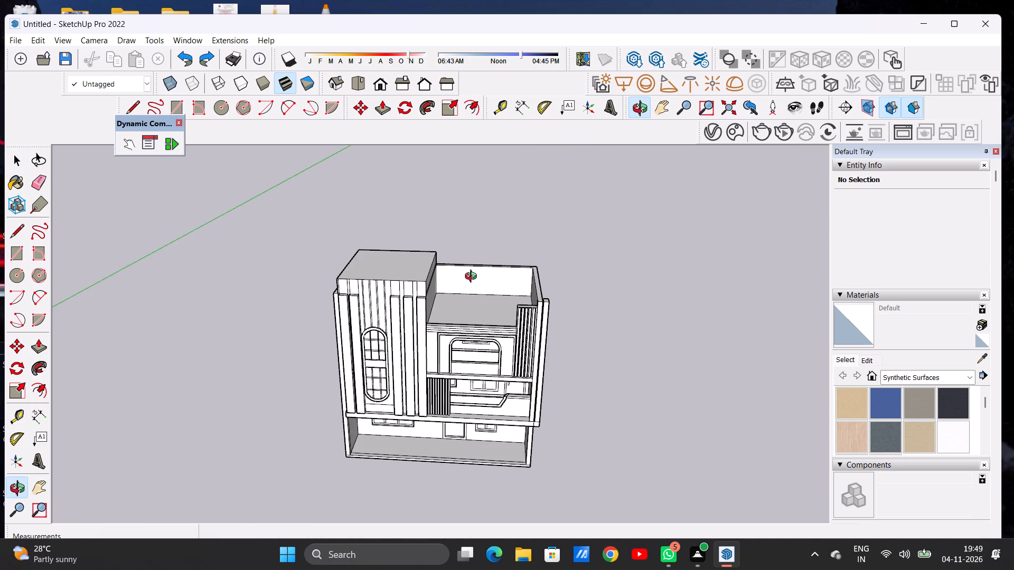
scroll(473, 278, "up", 2)
scroll(473, 278, "down", 1)
scroll(473, 278, "up", 4)
scroll(445, 306, "down", 1)
scroll(445, 306, "up", 5)
left_click_drag(424, 288, 212, 282)
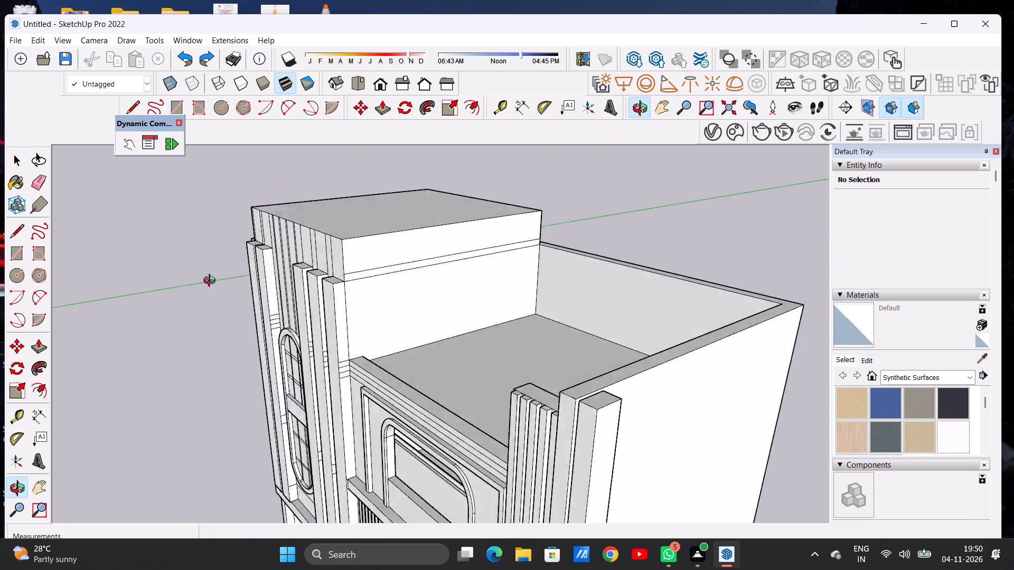
left_click_drag(212, 282, 194, 278)
left_click_drag(506, 288, 357, 289)
scroll(454, 270, "up", 5)
key("l")
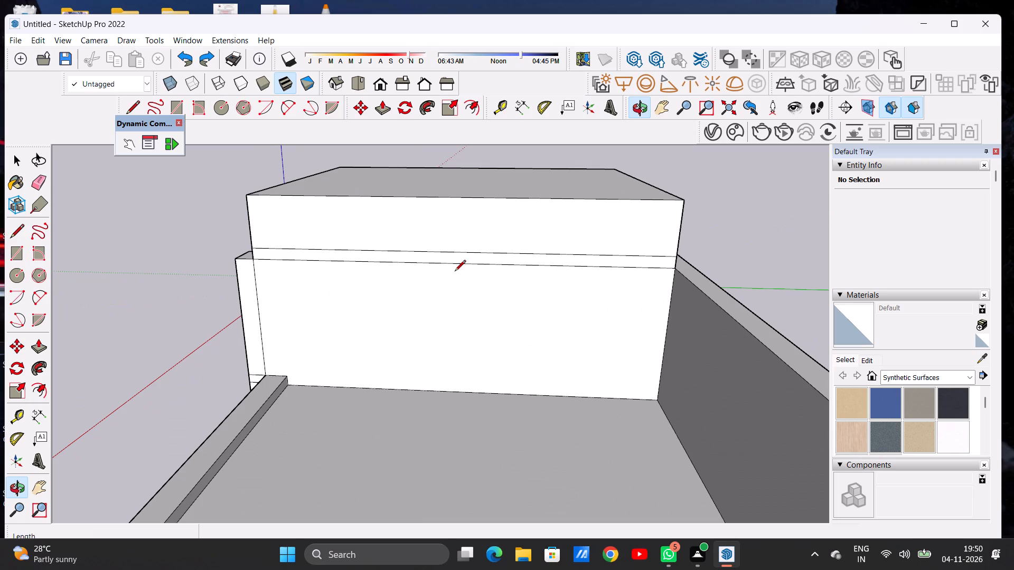
left_click(472, 254)
left_click(472, 267)
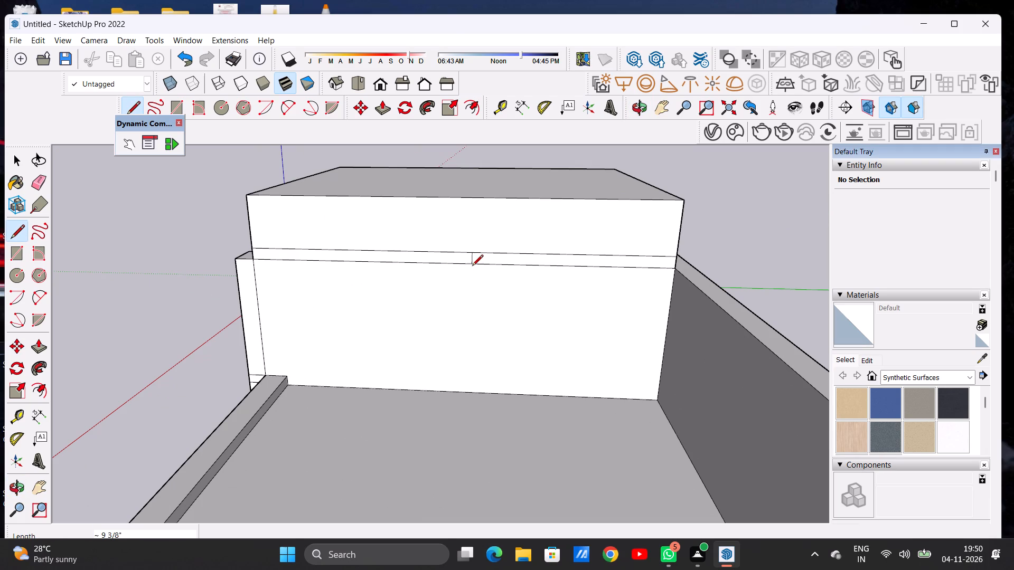
Push/Pull the front half of the tall block's wall band about 30' 10 1/2" across the terrace to the opposite side wall.
key("o")
left_click_drag(294, 293, 528, 327)
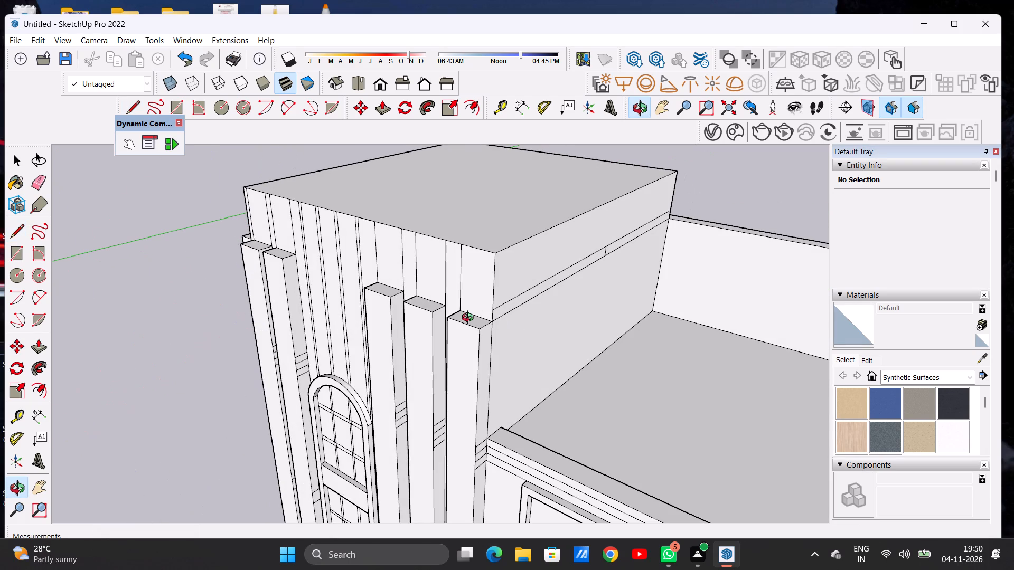
key("p")
scroll(519, 304, "up", 11)
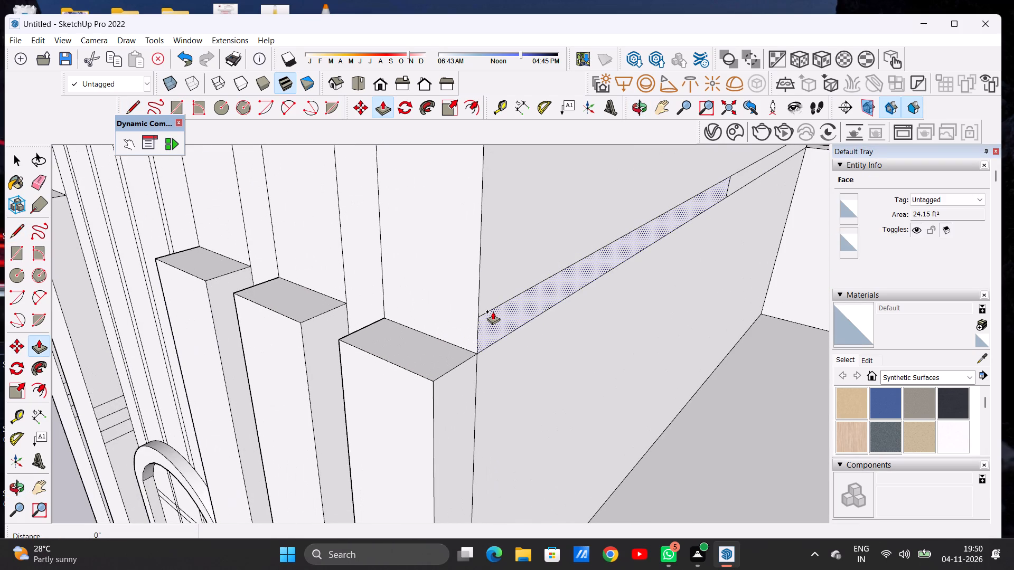
left_click(493, 311)
scroll(518, 309, "down", 20)
scroll(518, 309, "down", 2)
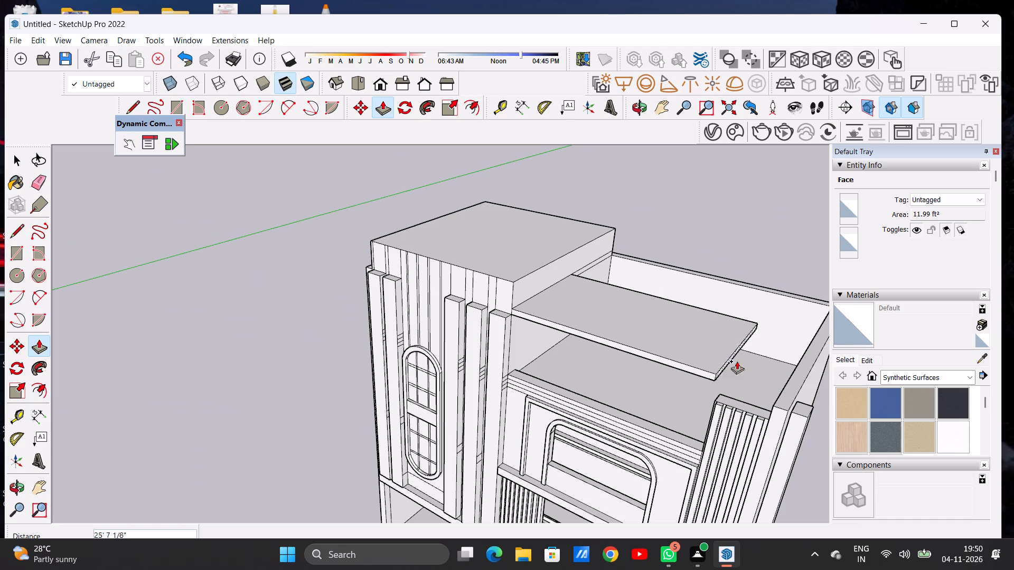
scroll(789, 404, "up", 7)
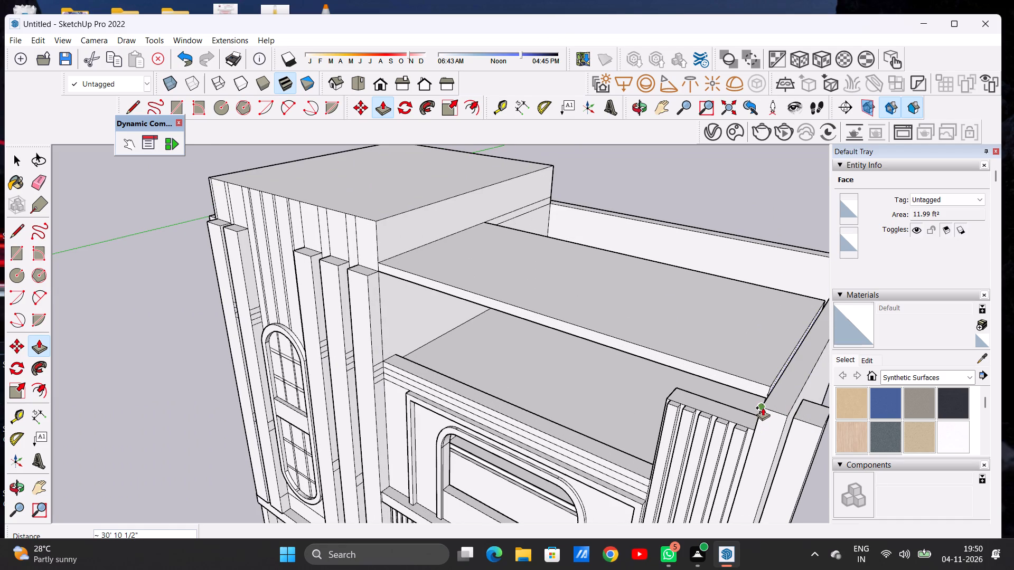
left_click(763, 407)
key("space")
Draw a line about 1' 3 3/4" long across the top of the rear wall at the tall block's rear terrace-side corner.
key("o")
scroll(568, 407, "down", 7)
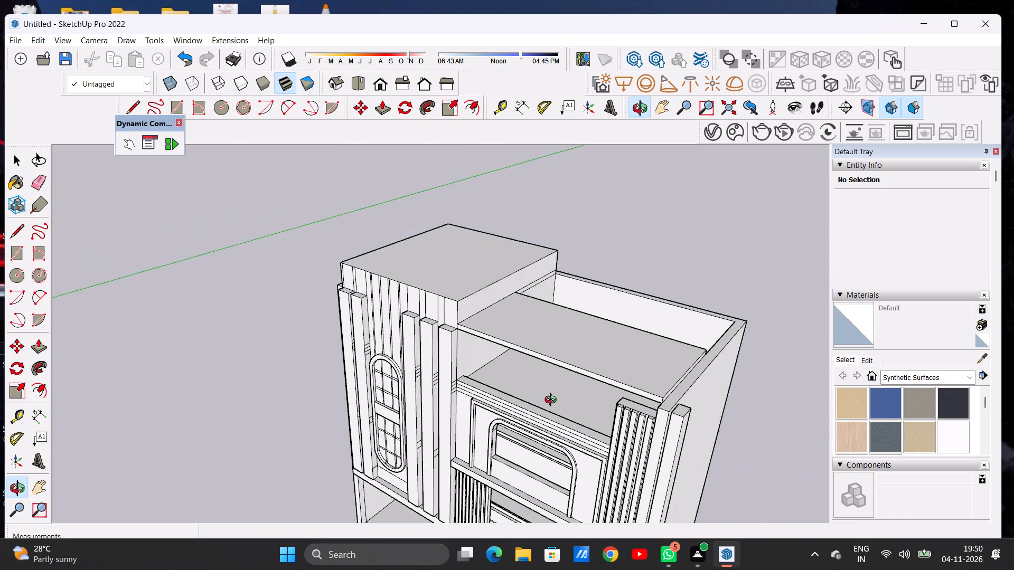
scroll(553, 401, "down", 7)
left_click_drag(703, 397, 580, 389)
scroll(559, 429, "up", 14)
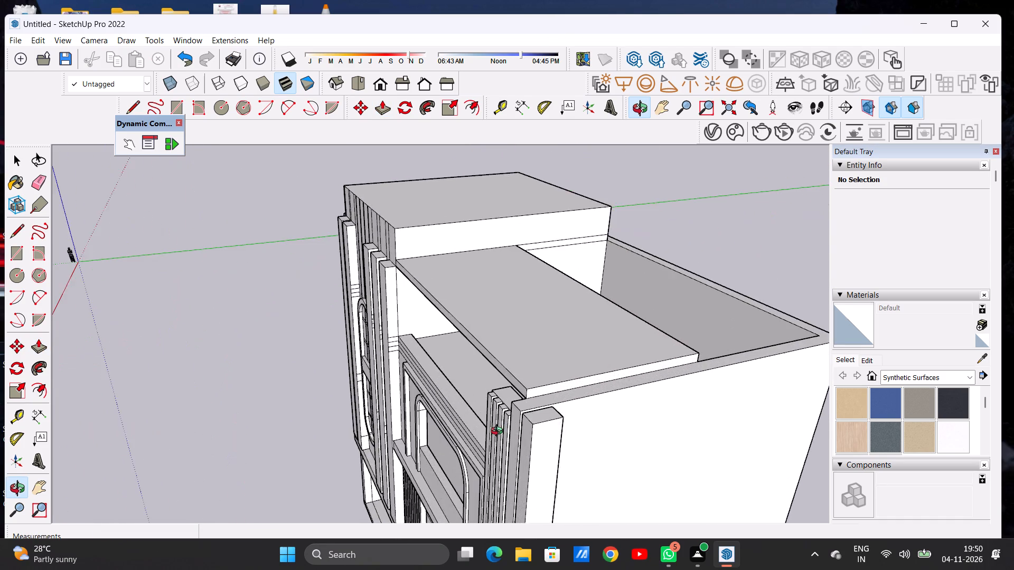
left_click_drag(509, 430, 593, 430)
scroll(539, 379, "down", 7)
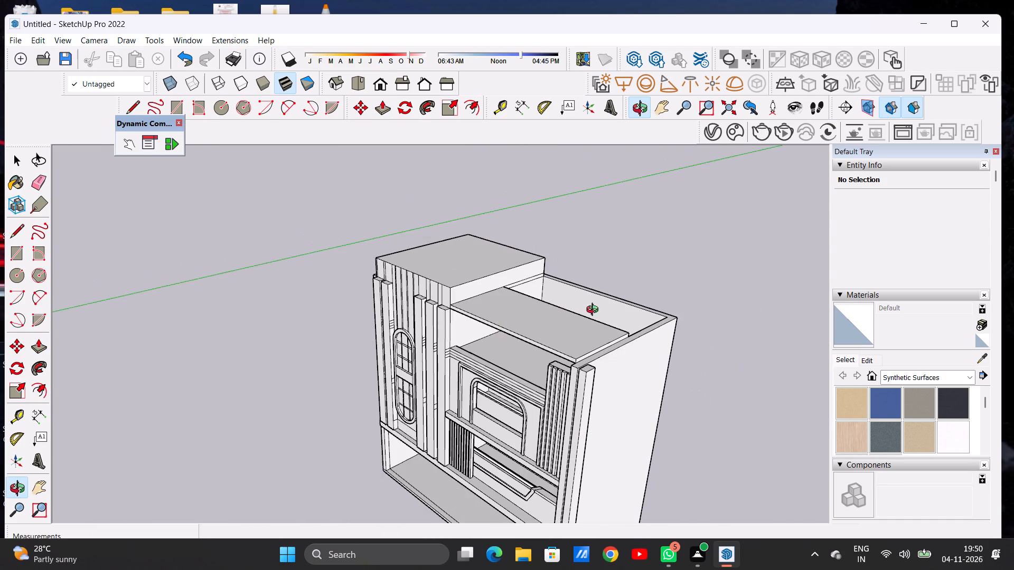
left_click_drag(595, 311, 410, 314)
left_click_drag(542, 322, 389, 341)
scroll(530, 338, "up", 12)
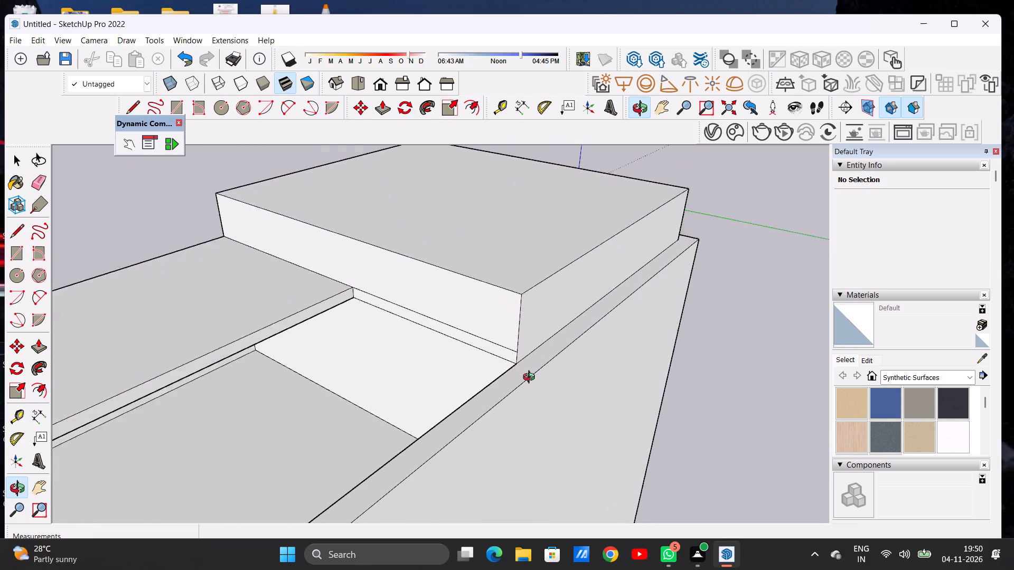
scroll(531, 378, "up", 2)
scroll(531, 365, "down", 1)
scroll(531, 365, "up", 7)
key("l")
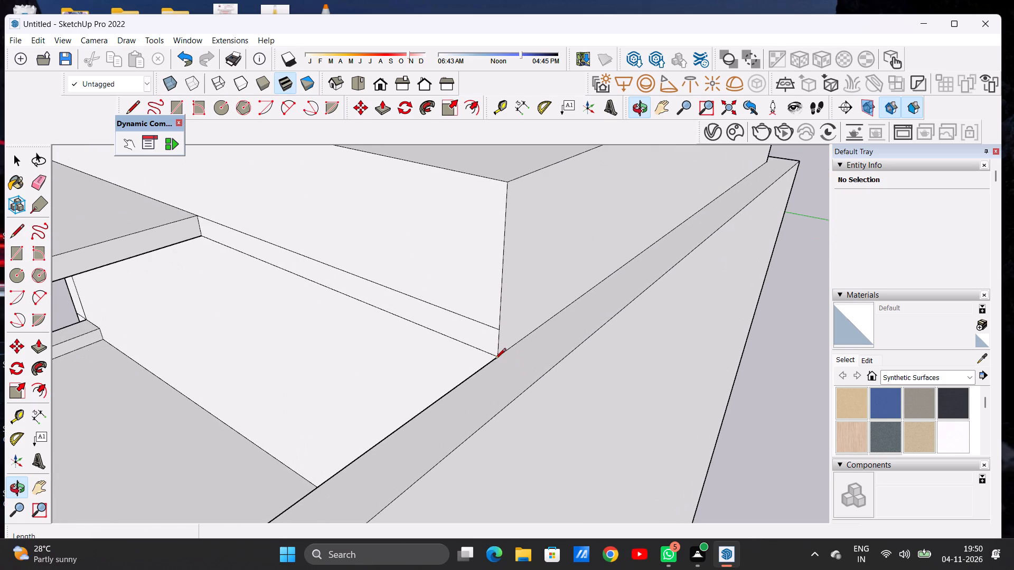
left_click(497, 352)
left_click(544, 376)
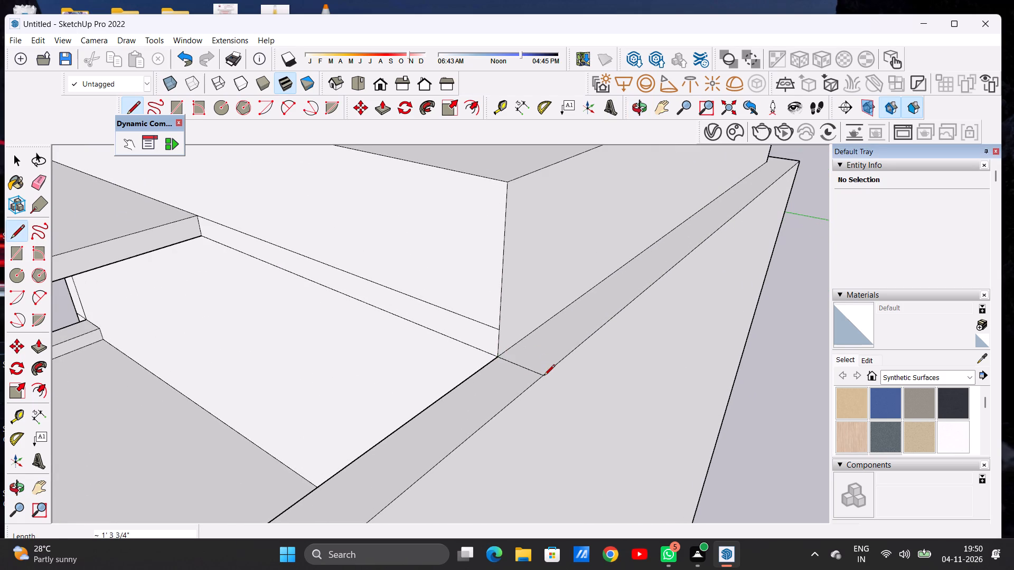
key("space")
scroll(543, 337, "down", 20)
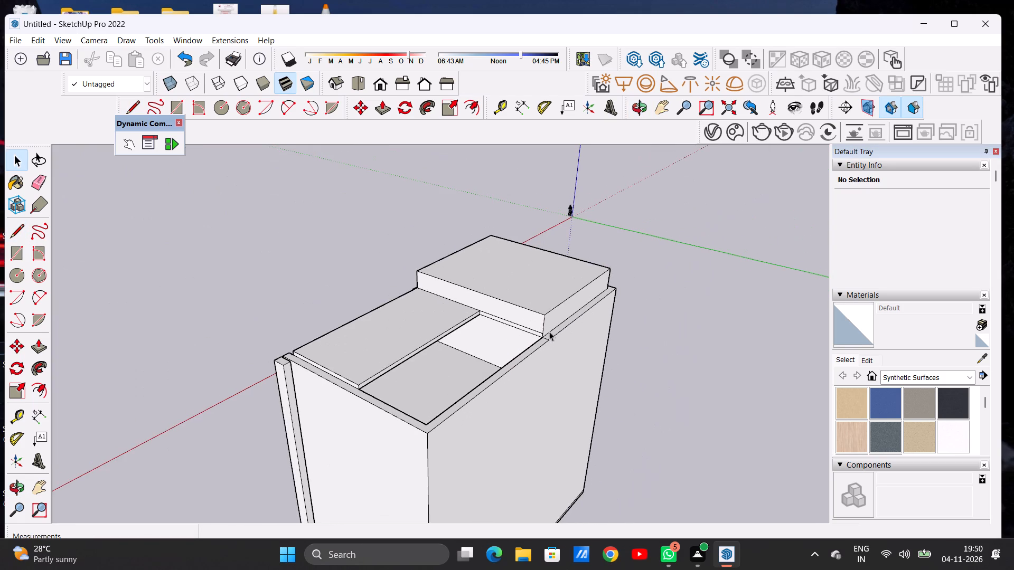
Push/Pull the top face of the terrace's side and rear walls up, flush with the terrace roof slab's top.
key("o")
left_click_drag(334, 393, 576, 389)
scroll(315, 370, "down", 5)
left_click_drag(376, 384, 524, 388)
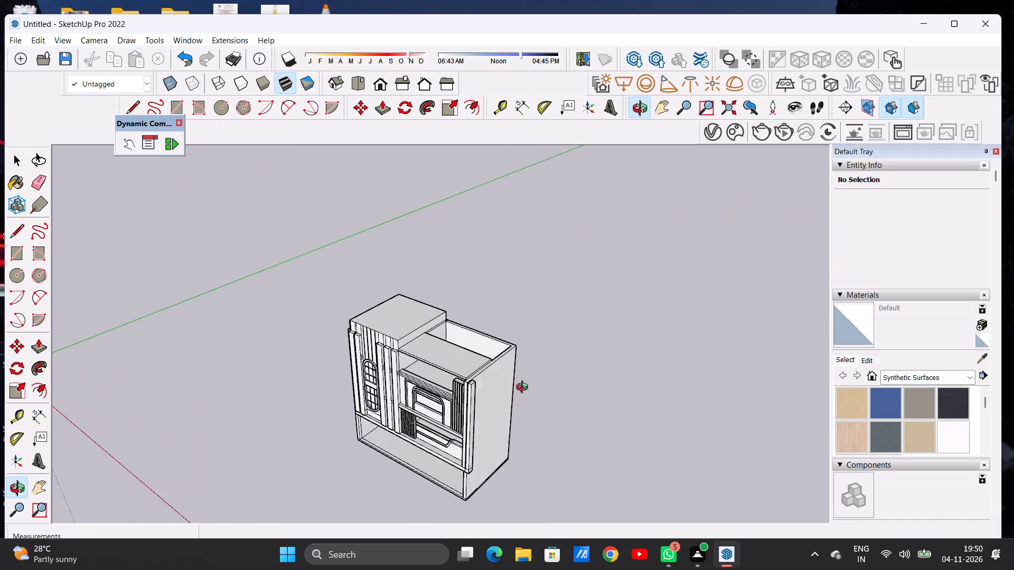
left_click_drag(524, 388, 530, 388)
scroll(454, 387, "up", 2)
scroll(454, 386, "down", 1)
scroll(454, 386, "up", 20)
scroll(454, 386, "up", 5)
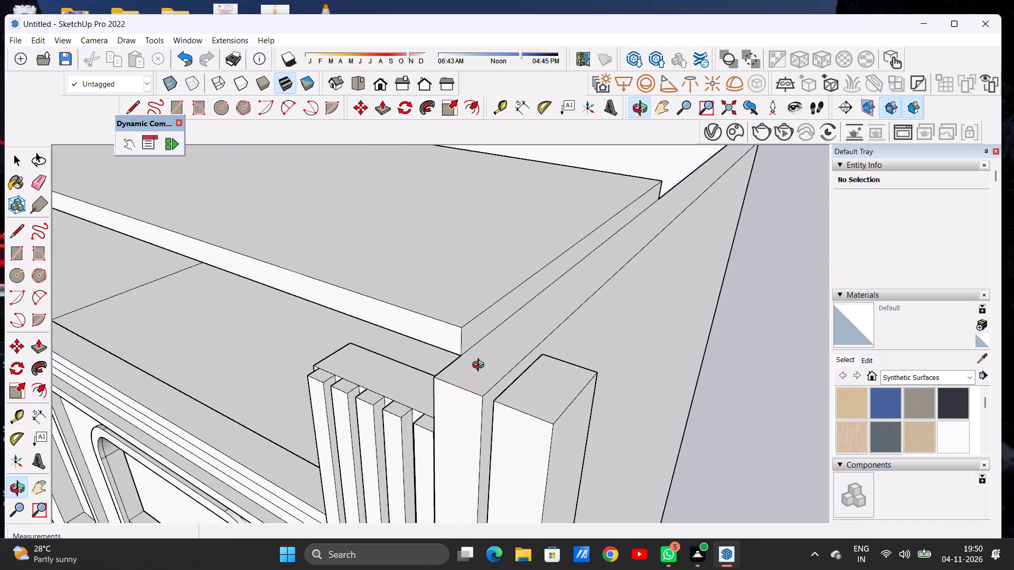
key("p")
left_click(476, 383)
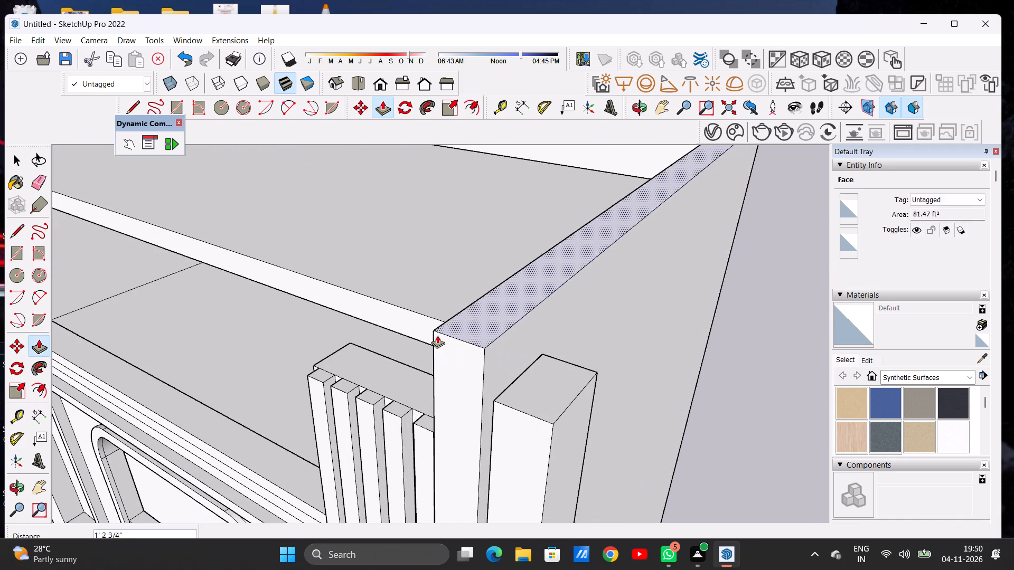
left_click(399, 307)
Raise the outer pier beside the terrace's side wall about 9 3/8", level with the front corner of that wall's top.
left_click(522, 403)
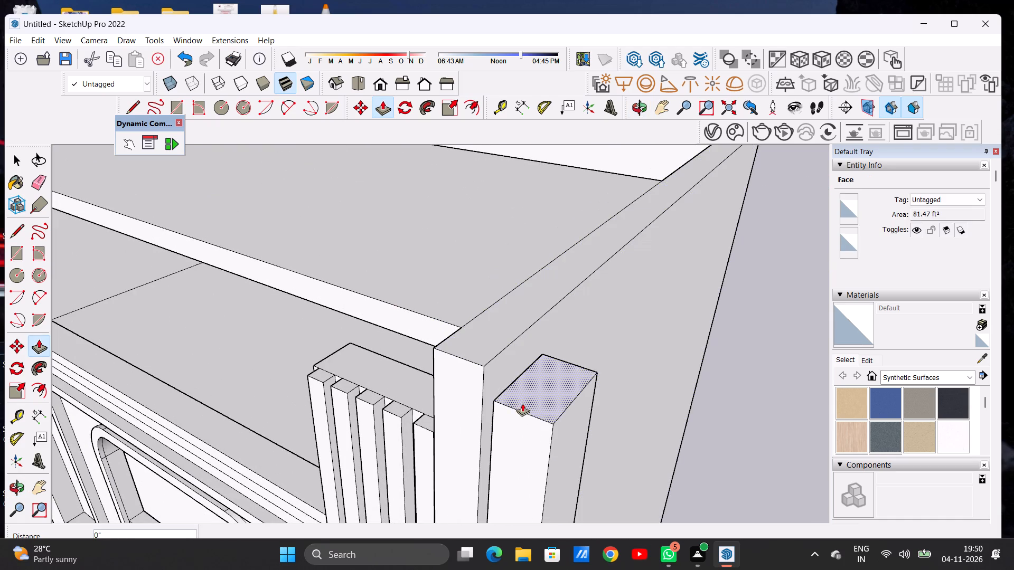
left_click(480, 364)
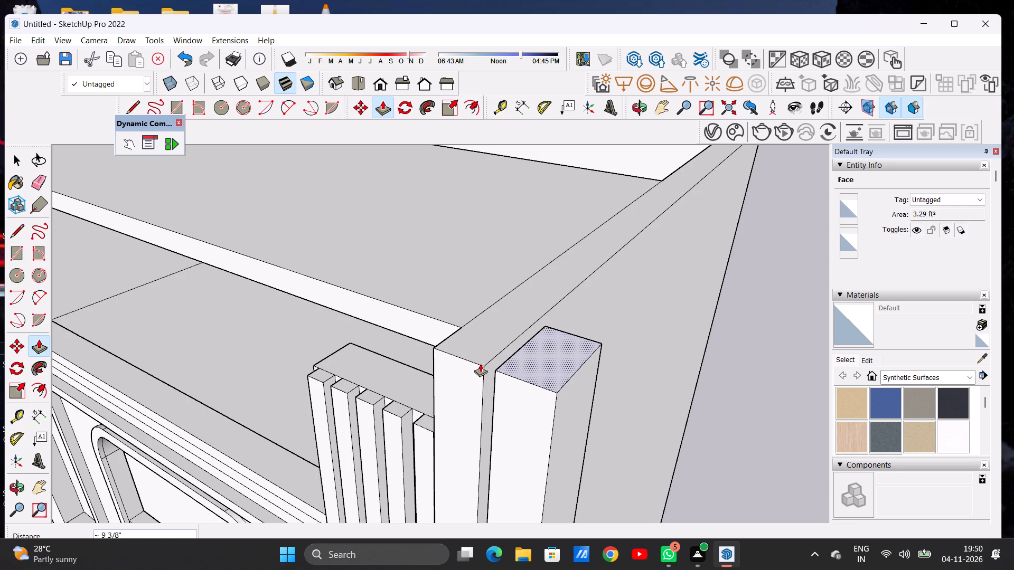
Examine the terrace roof slab and the raised side wall from the front, above and below.
key("o")
scroll(487, 381, "down", 13)
scroll(510, 362, "up", 1)
scroll(510, 362, "down", 4)
left_click_drag(480, 369, 512, 362)
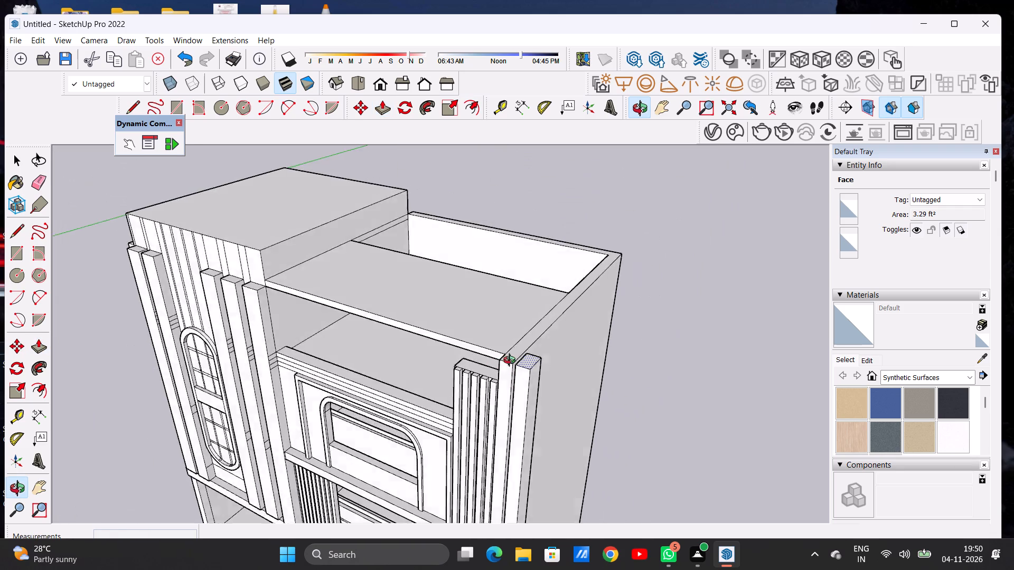
left_click_drag(512, 362, 622, 306)
left_click_drag(470, 336, 476, 244)
left_click_drag(476, 251, 461, 309)
scroll(427, 324, "down", 3)
scroll(445, 271, "up", 1)
scroll(445, 271, "down", 1)
scroll(445, 271, "up", 5)
scroll(435, 286, "down", 1)
scroll(435, 286, "up", 3)
left_click_drag(484, 330, 484, 325)
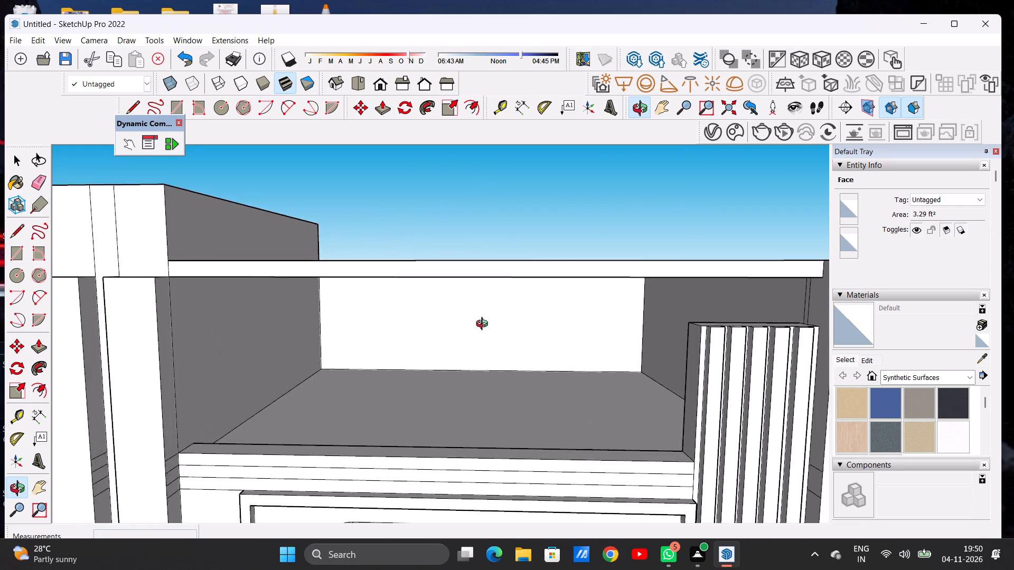
left_click_drag(484, 325, 492, 227)
scroll(501, 307, "down", 5)
left_click_drag(581, 284, 500, 300)
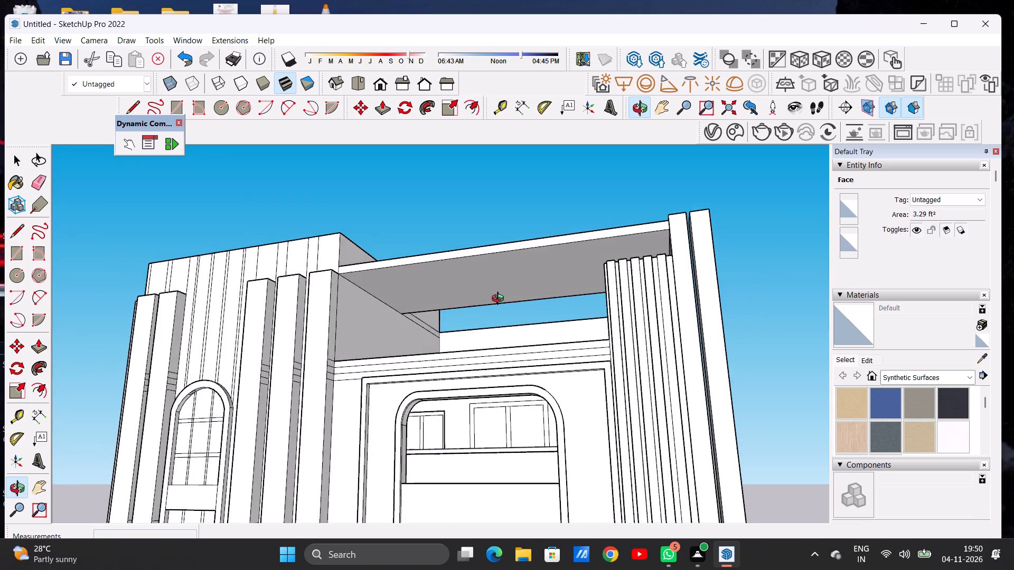
left_click_drag(500, 300, 564, 311)
left_click_drag(623, 292, 622, 367)
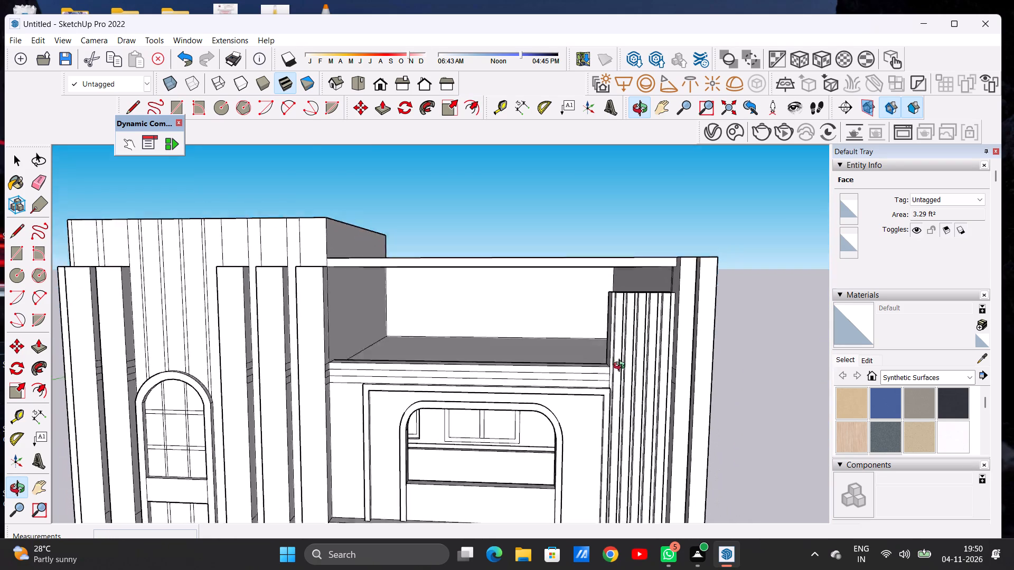
left_click_drag(622, 367, 620, 404)
Push/Pull the top of the ribbed panel's backing up to the underside of the terrace roof slab.
scroll(699, 295, "up", 5)
left_click_drag(574, 289, 568, 390)
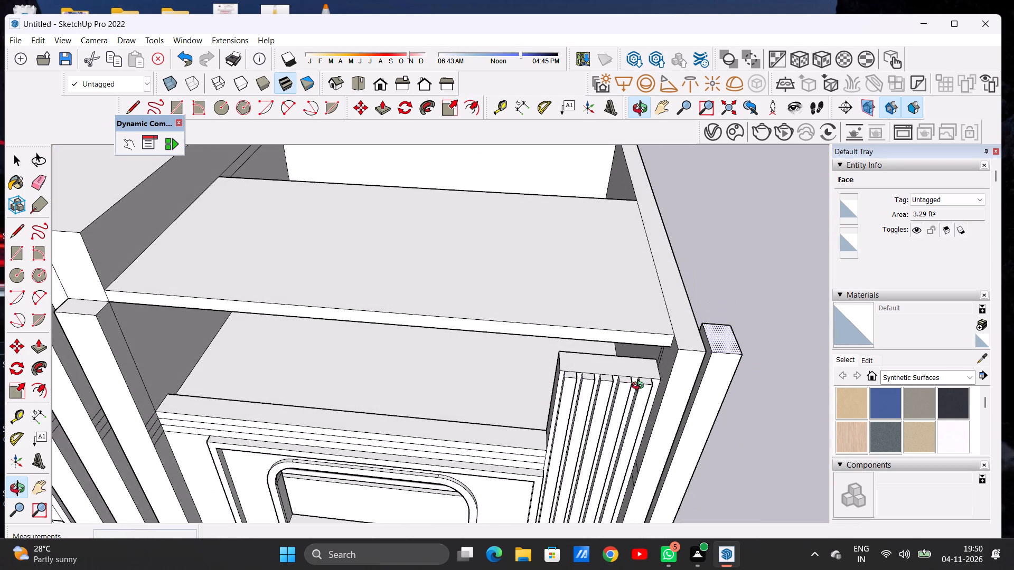
scroll(640, 385, "up", 2)
scroll(640, 385, "down", 1)
scroll(640, 385, "up", 3)
key("p")
scroll(658, 374, "up", 5)
scroll(658, 374, "down", 1)
scroll(658, 374, "up", 1)
left_click(658, 374)
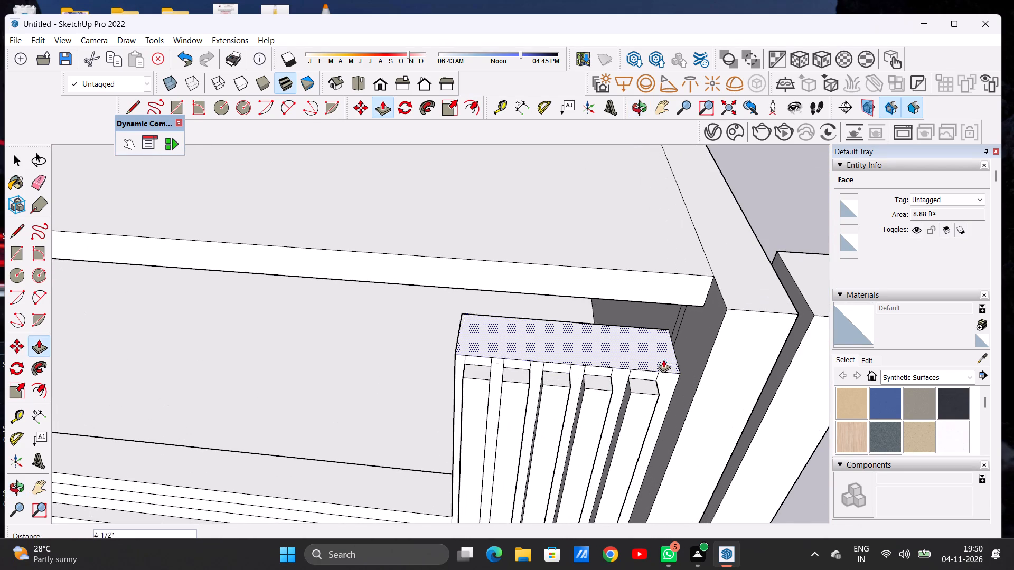
left_click(704, 302)
key("space")
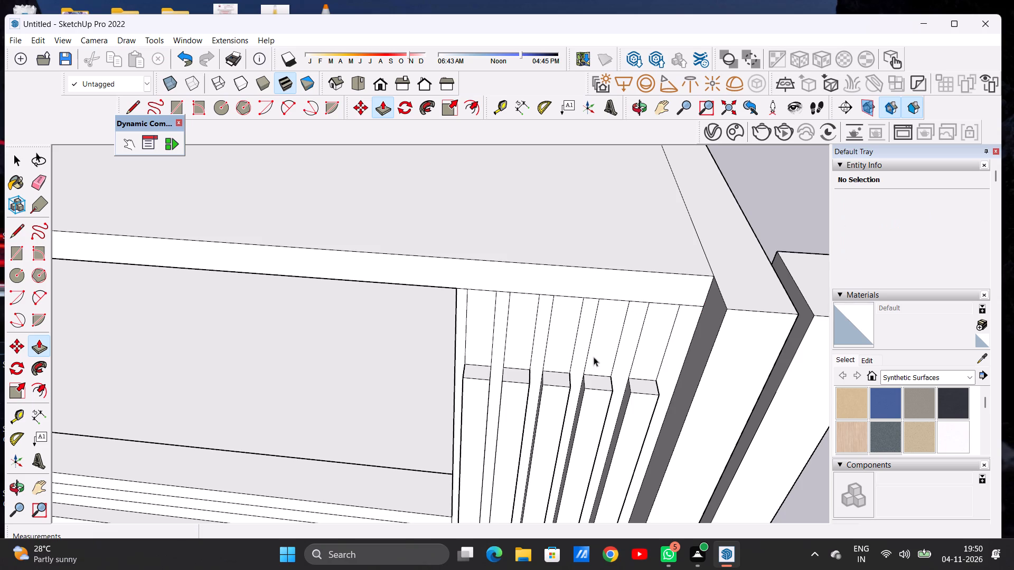
Extend the ribbed panel's rib nearest the side wall upward 2' 3 1/4" to the underside of the terrace roof slab.
scroll(589, 367, "down", 9)
key("o")
left_click_drag(558, 386, 525, 319)
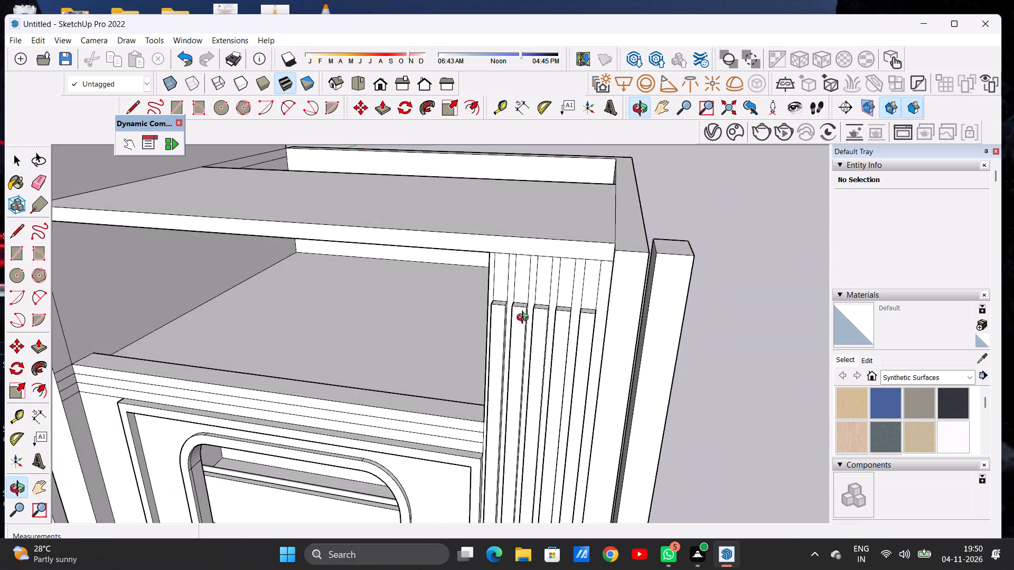
left_click_drag(525, 319, 556, 309)
scroll(490, 302, "down", 3)
scroll(546, 290, "up", 1)
scroll(546, 290, "down", 1)
scroll(546, 290, "up", 3)
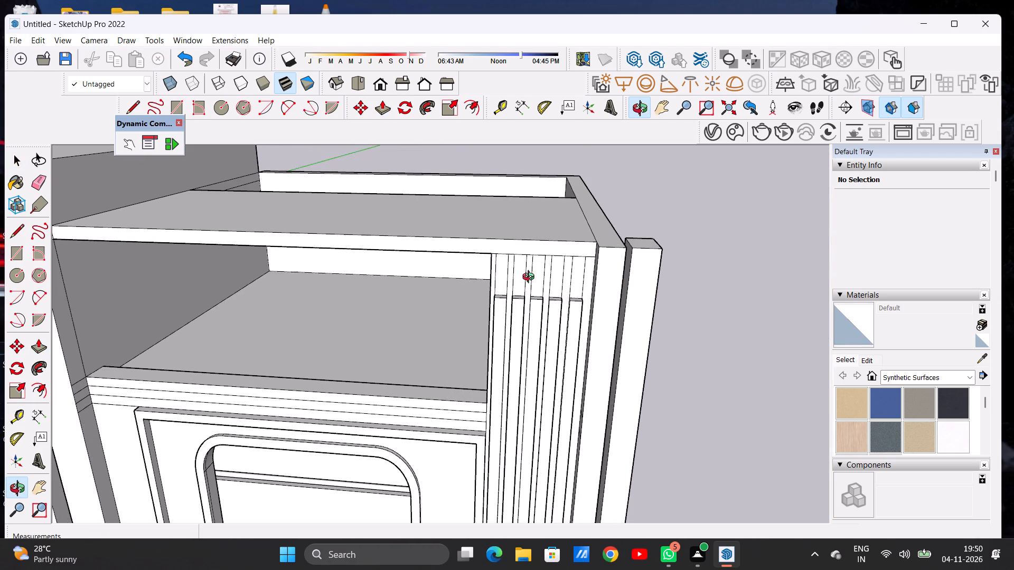
left_click_drag(523, 272, 536, 284)
scroll(584, 292, "up", 7)
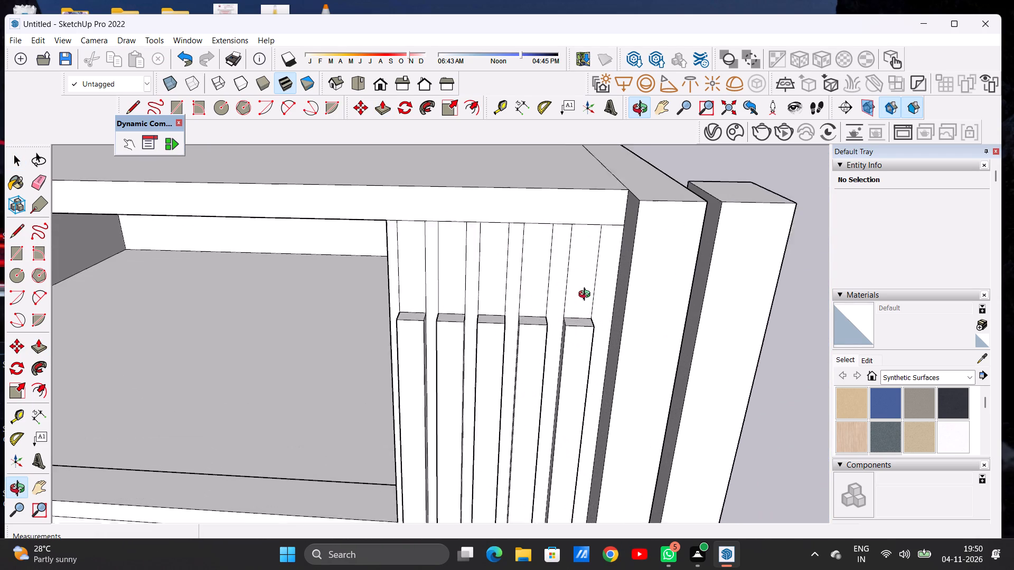
scroll(587, 296, "up", 2)
key("p")
scroll(588, 317, "up", 6)
left_click(583, 325)
scroll(580, 264, "down", 5)
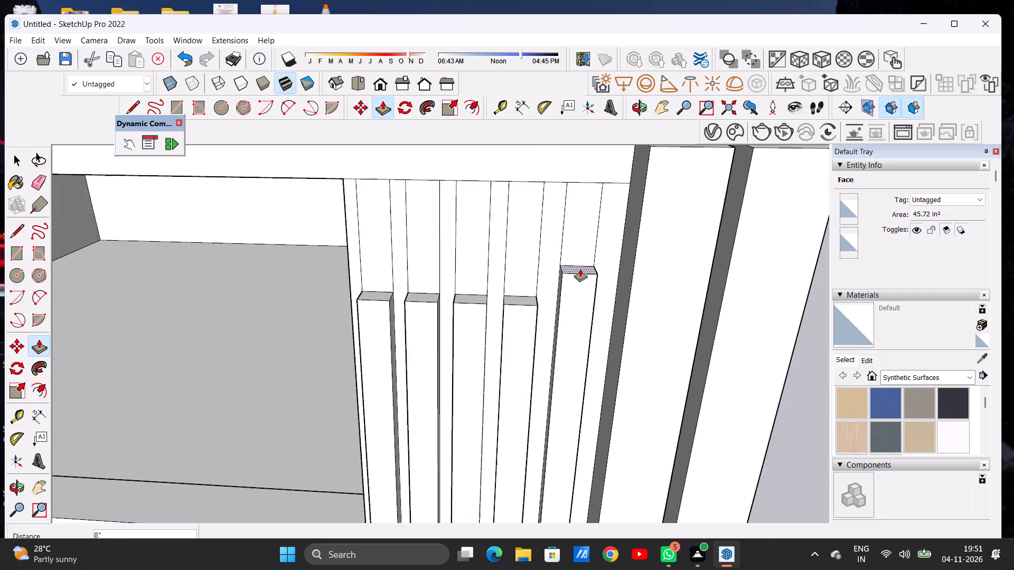
scroll(580, 269, "down", 8)
scroll(585, 217, "up", 5)
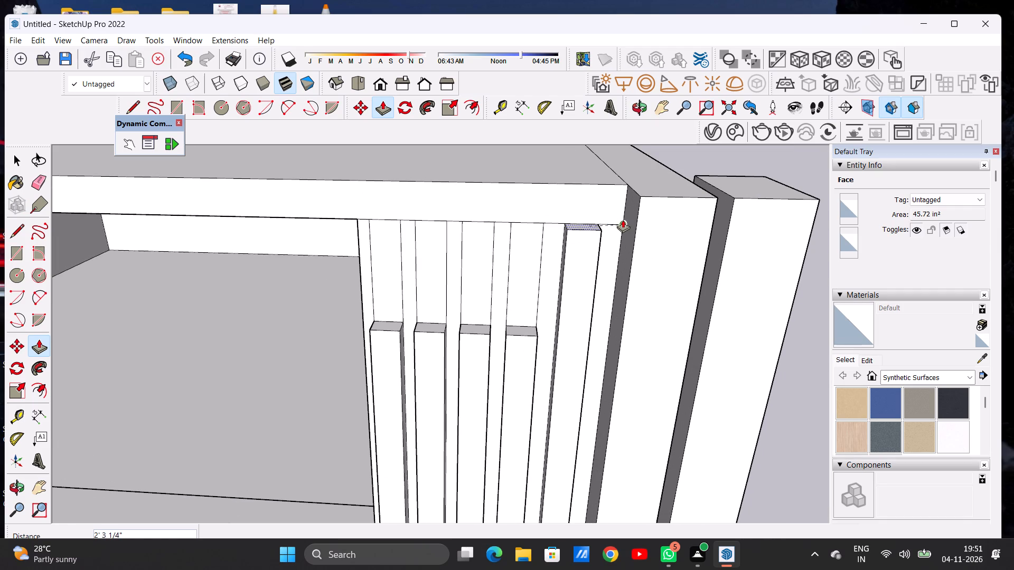
left_click(623, 220)
Extend the ribbed panel's other four ribs upward 2' 3 1/4", level with the rib nearest the side wall.
left_click(524, 327)
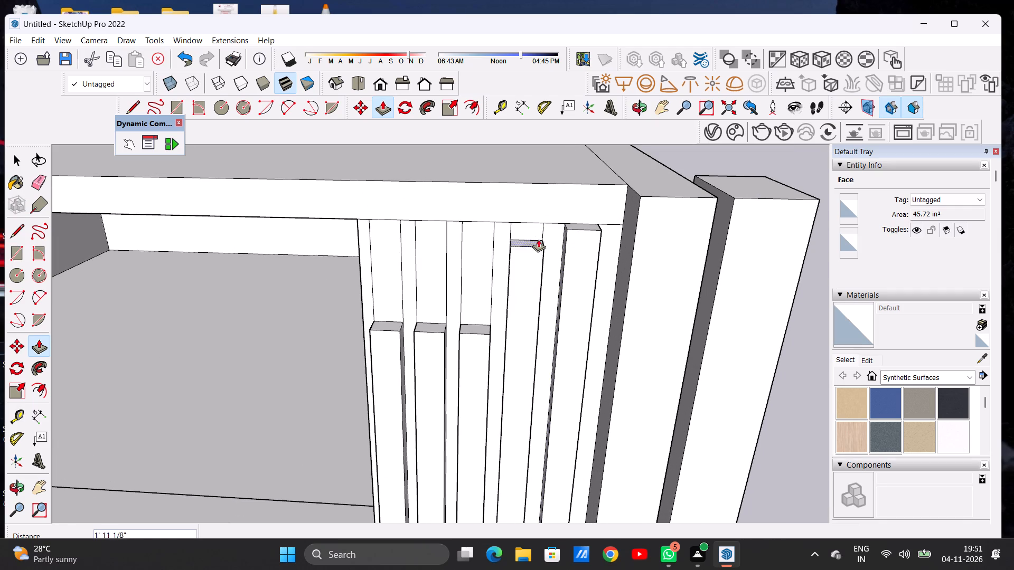
left_click(564, 225)
left_click(475, 331)
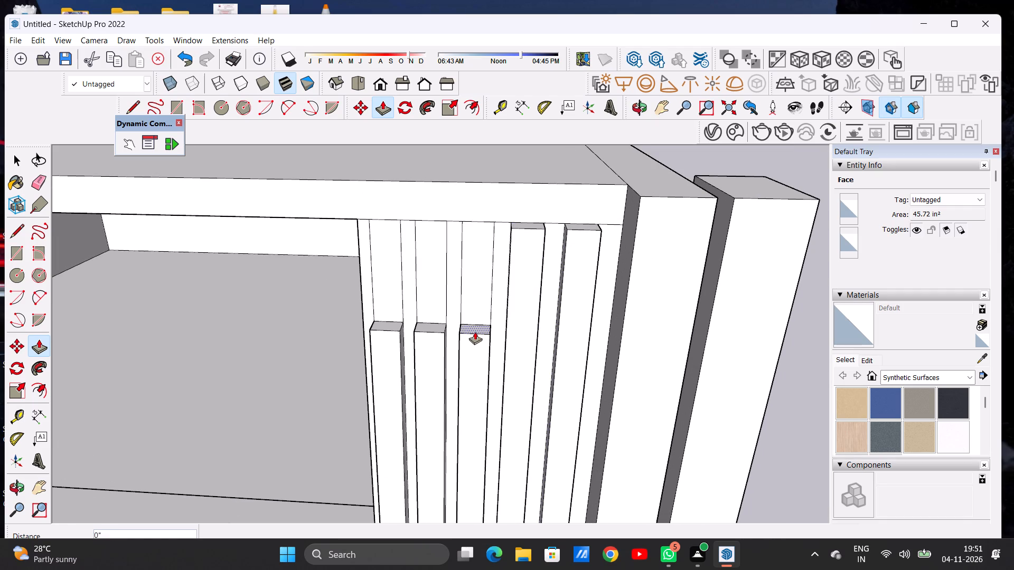
left_click(517, 228)
left_click(435, 329)
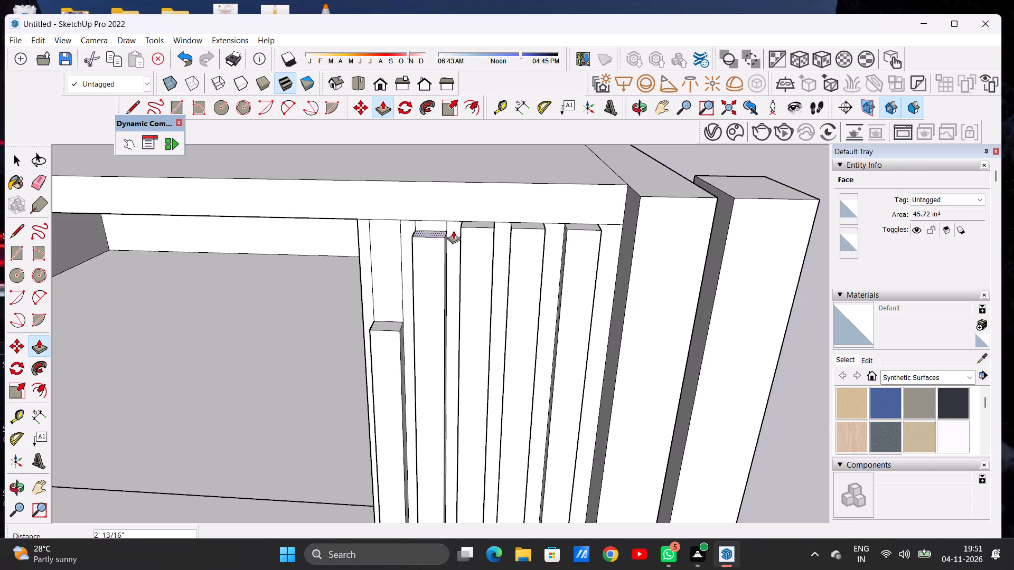
left_click(467, 227)
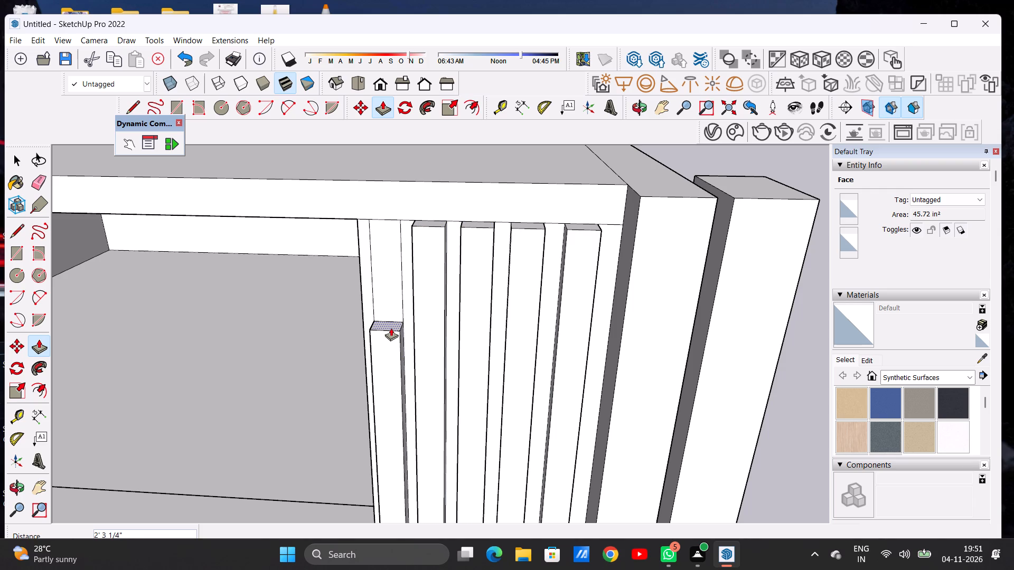
left_click(391, 328)
left_click(418, 227)
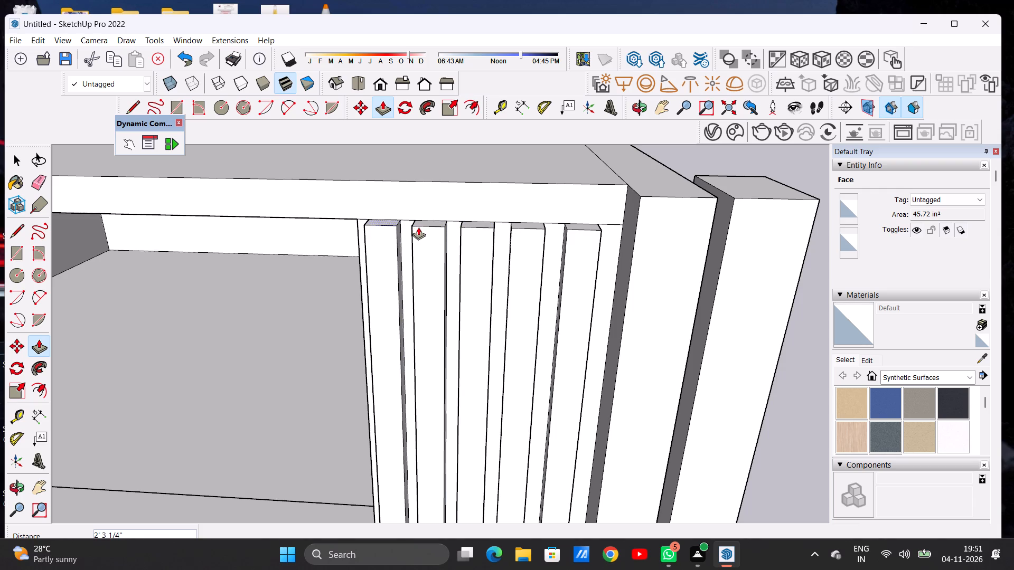
key("space")
Examine the extended ribbed panel and the upper storeys of the house from the front.
type("O")
scroll(456, 318, "down", 11)
left_click_drag(513, 323, 513, 255)
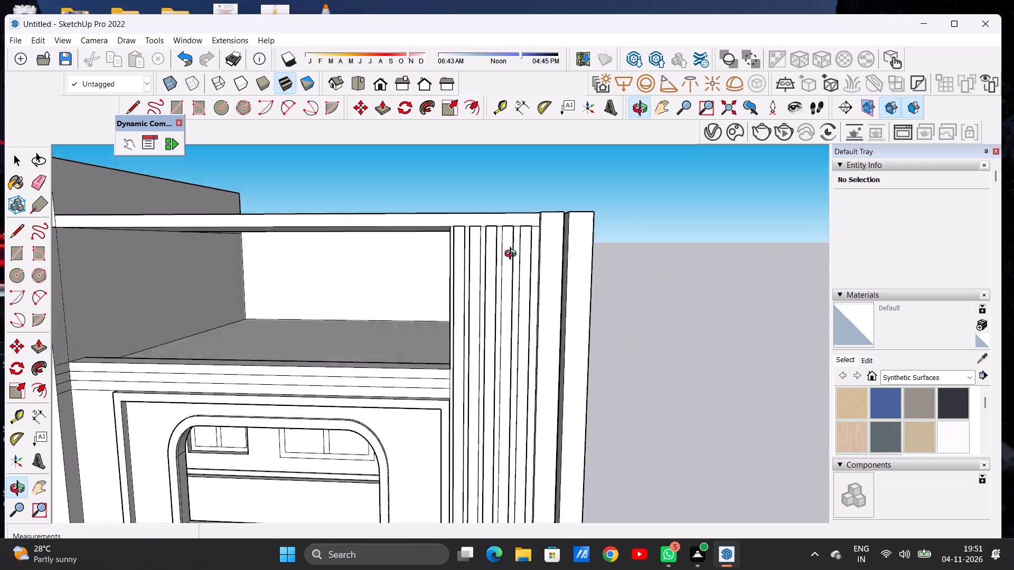
left_click_drag(513, 255, 582, 265)
scroll(594, 275, "down", 14)
left_click_drag(534, 297, 478, 278)
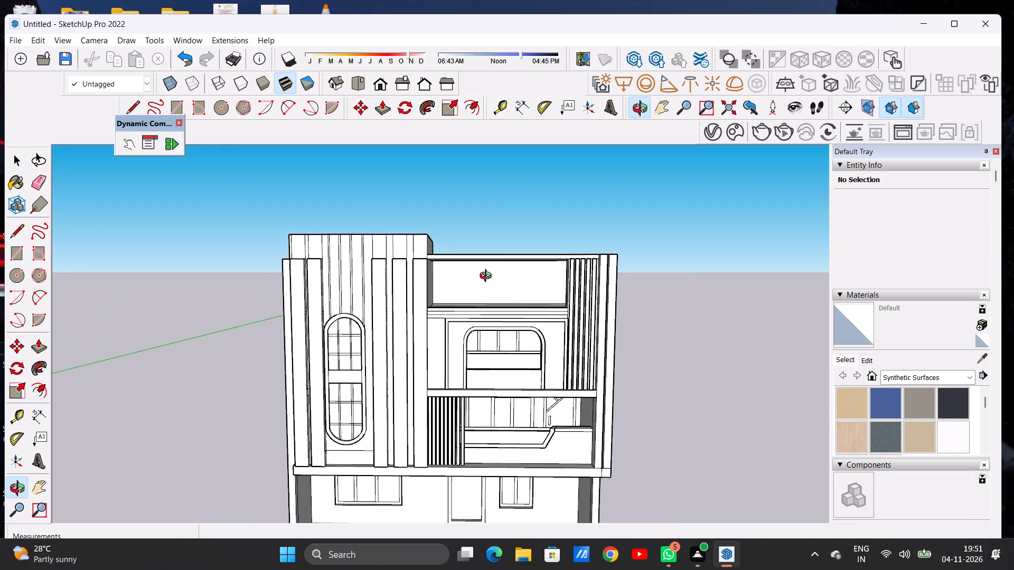
Draw a rectangle about 9' 2 7/16" by 1' 7 7/8" on the terrace roof slab's underside, near the tall block.
scroll(518, 271, "up", 7)
left_click_drag(520, 270, 522, 170)
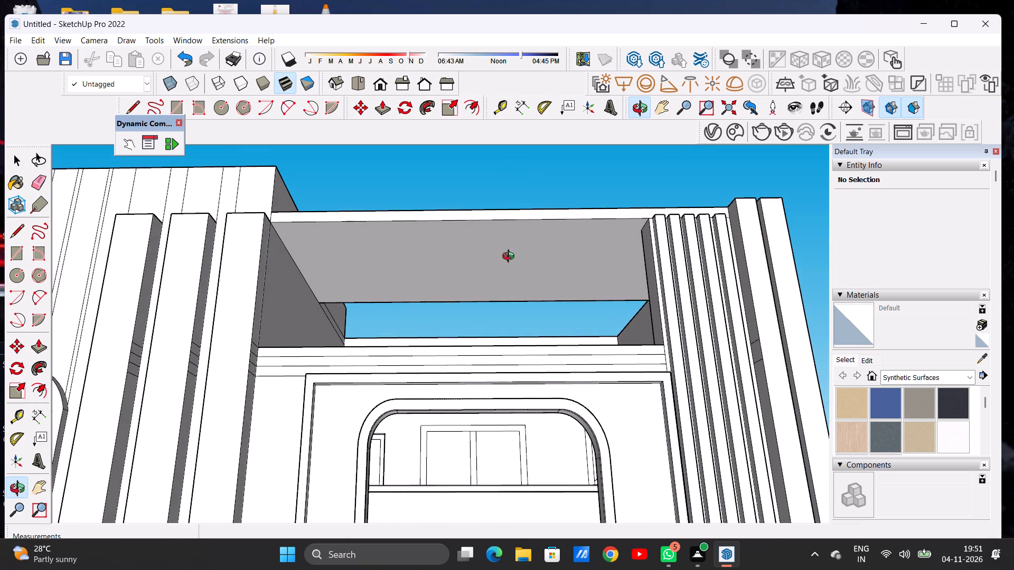
scroll(511, 258, "up", 2)
left_click_drag(446, 274, 444, 258)
left_click_drag(459, 250, 467, 248)
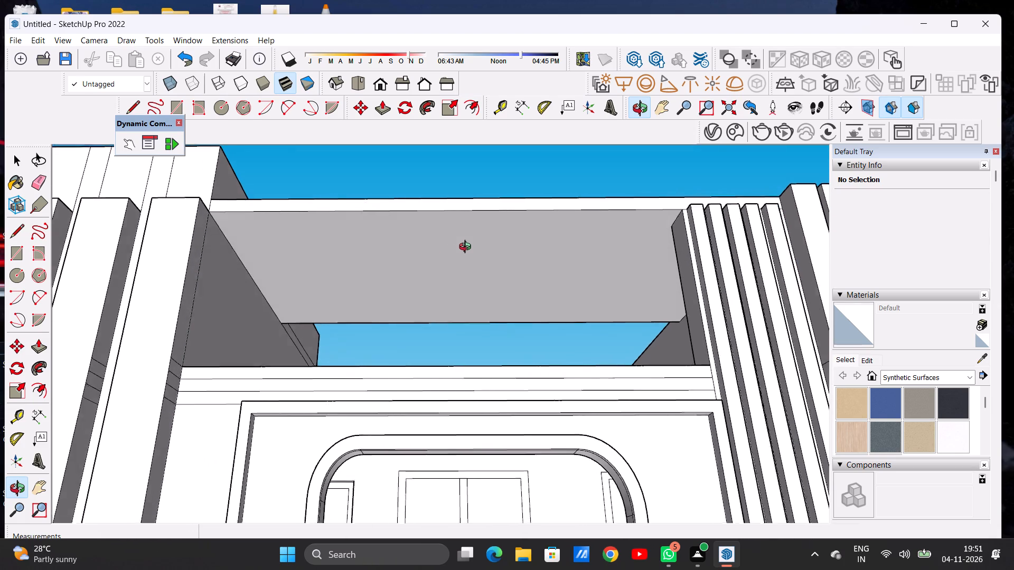
left_click_drag(467, 248, 471, 259)
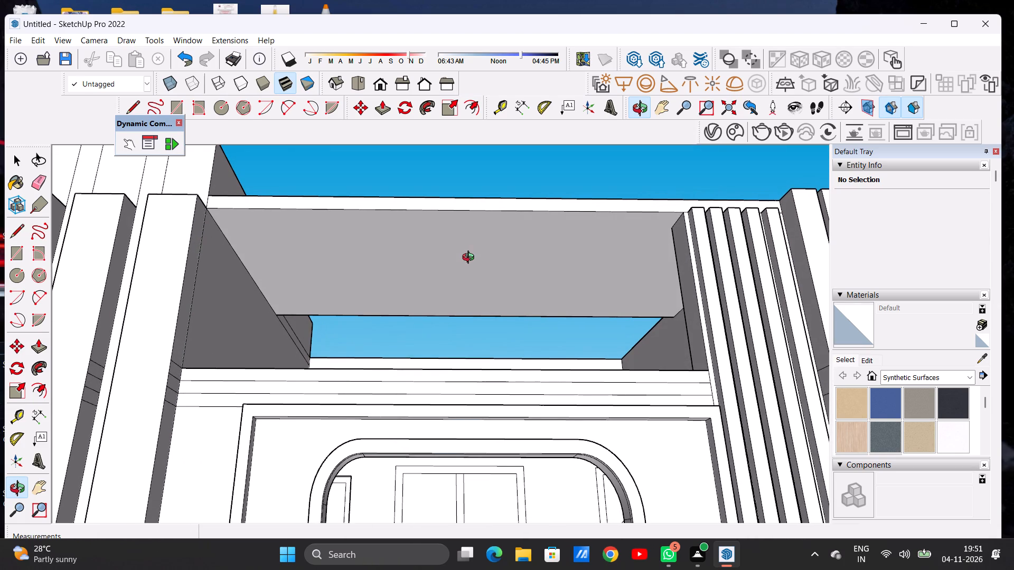
key("r")
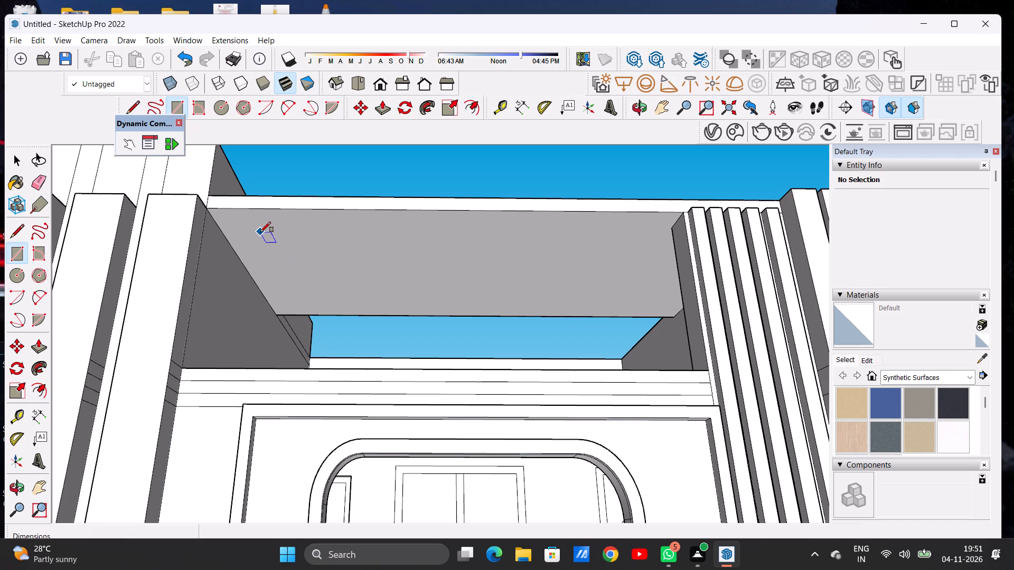
left_click(260, 232)
left_click(294, 230)
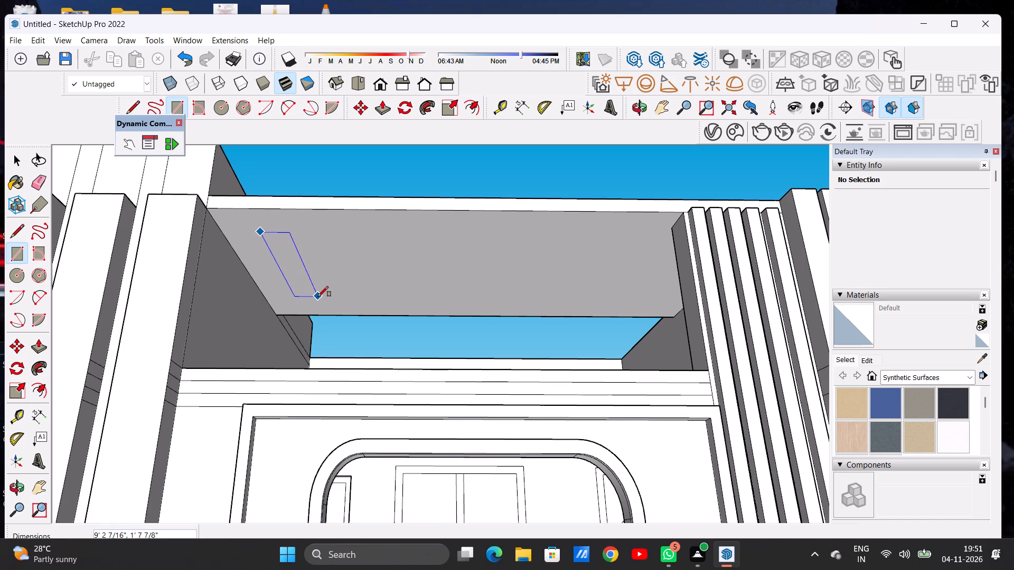
left_click(318, 297)
key("space")
scroll(335, 264, "down", 4)
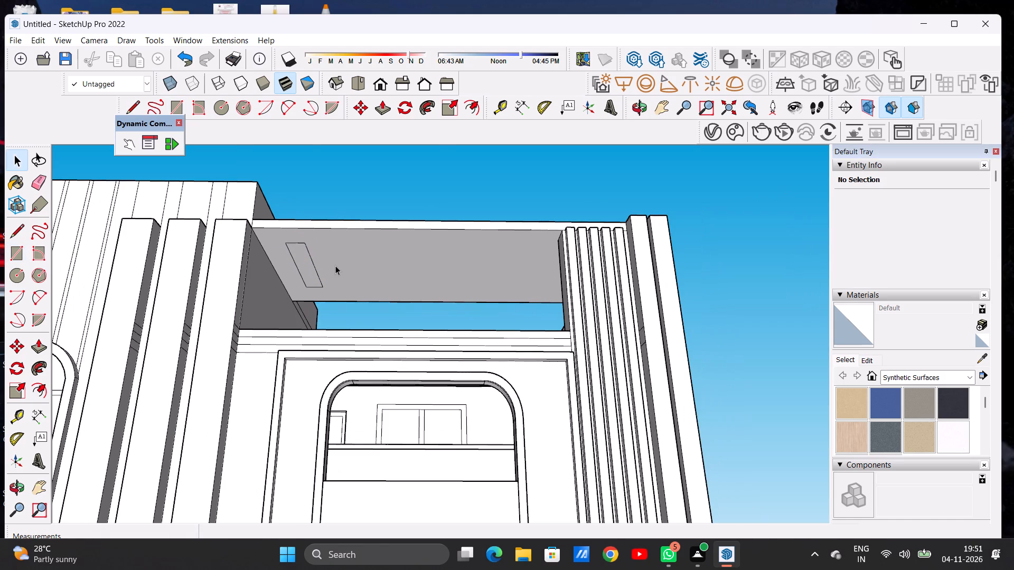
Copy the rectangle about 3' 6 7/16" along the slab's underside towards the ribbed panel.
key("o")
left_click_drag(324, 264, 330, 223)
scroll(346, 236, "up", 5)
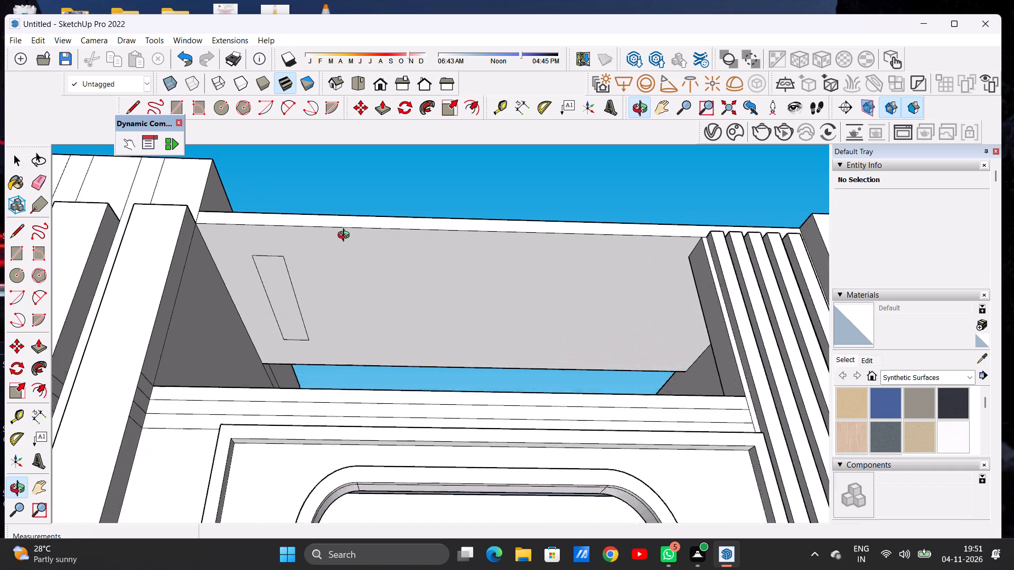
scroll(346, 236, "up", 1)
key("space")
double_click(296, 339)
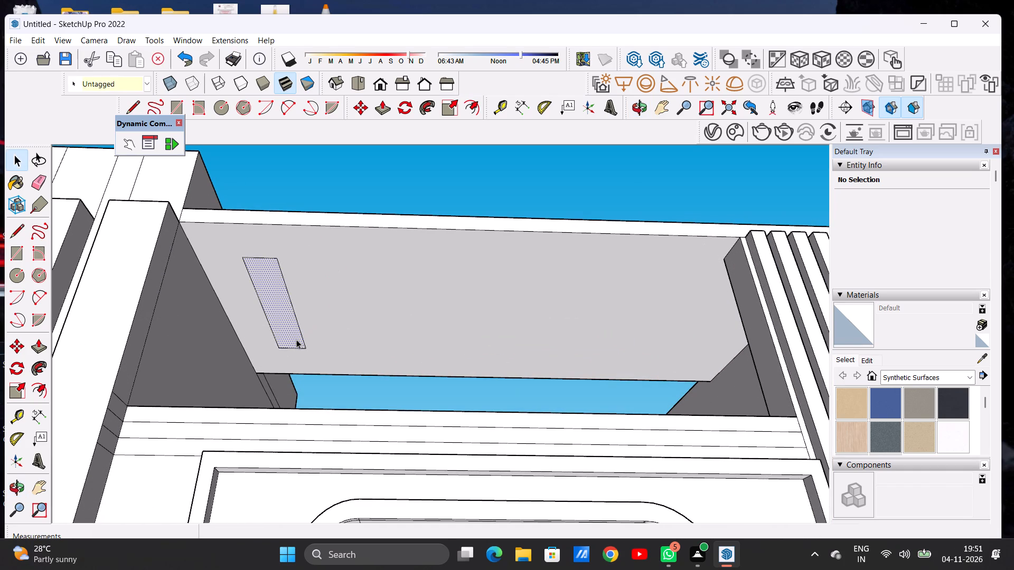
key("m")
left_click(304, 346)
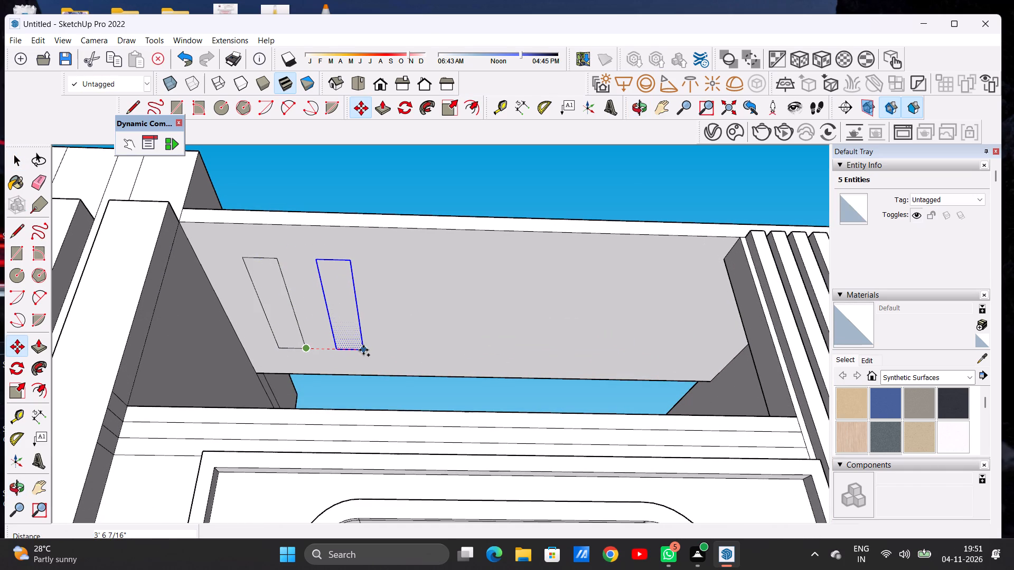
left_click(363, 350)
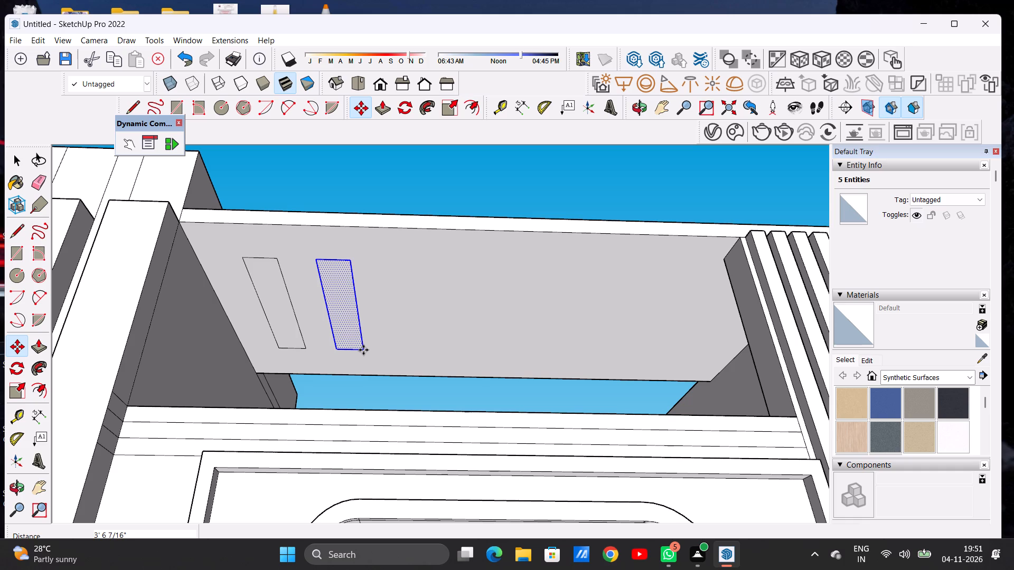
Add four more copies of the rectangle in a row towards the ribbed panel, each about 3' 7" to 3' 9" apart.
left_click(363, 350)
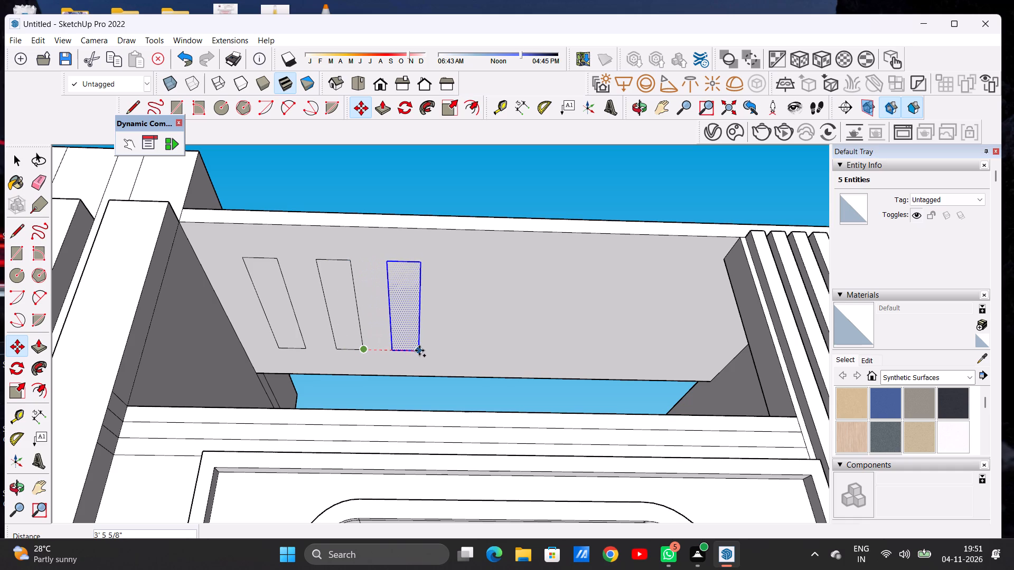
left_click(423, 351)
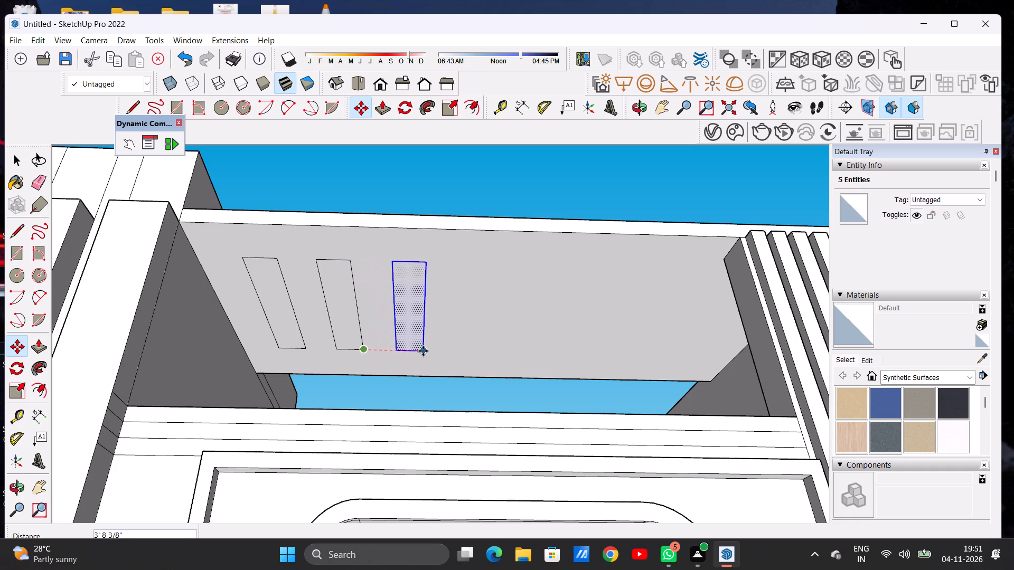
left_click(423, 351)
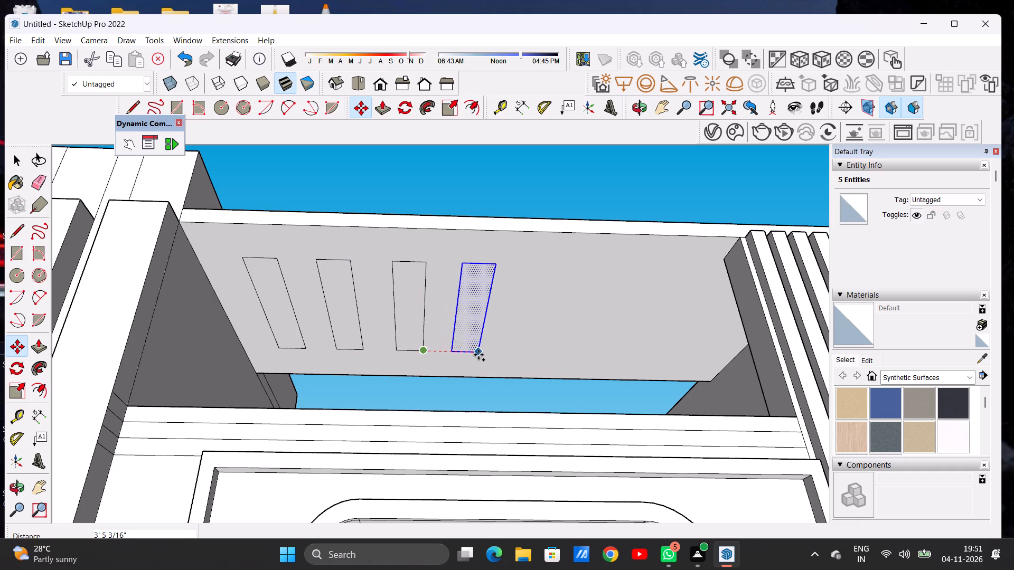
left_click(481, 355)
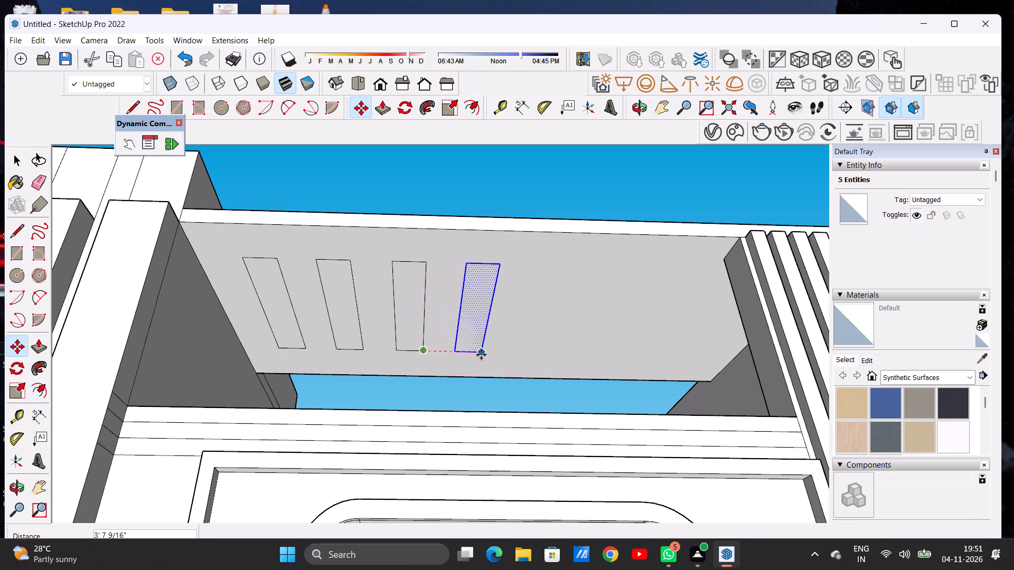
left_click(481, 355)
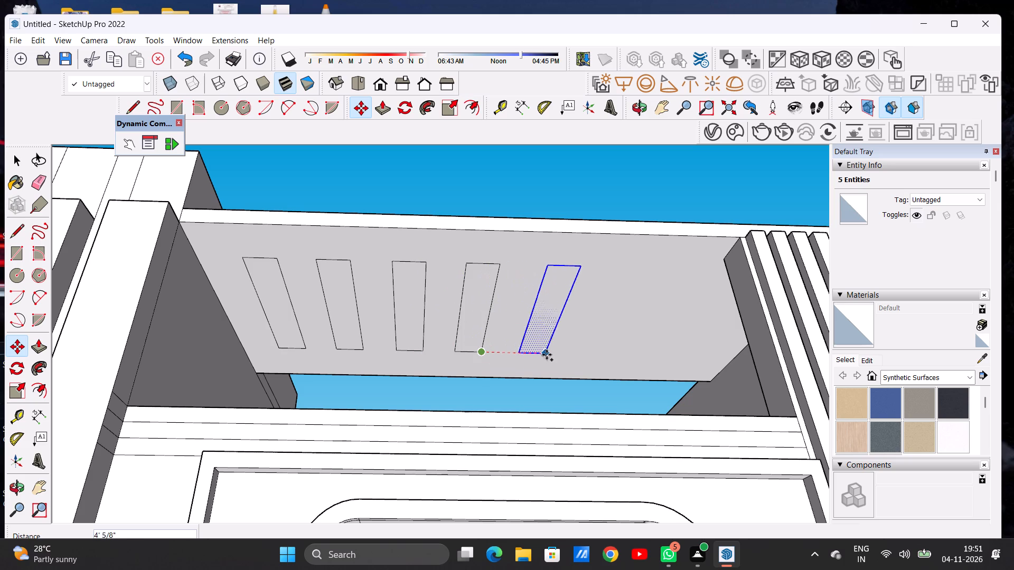
left_click(541, 353)
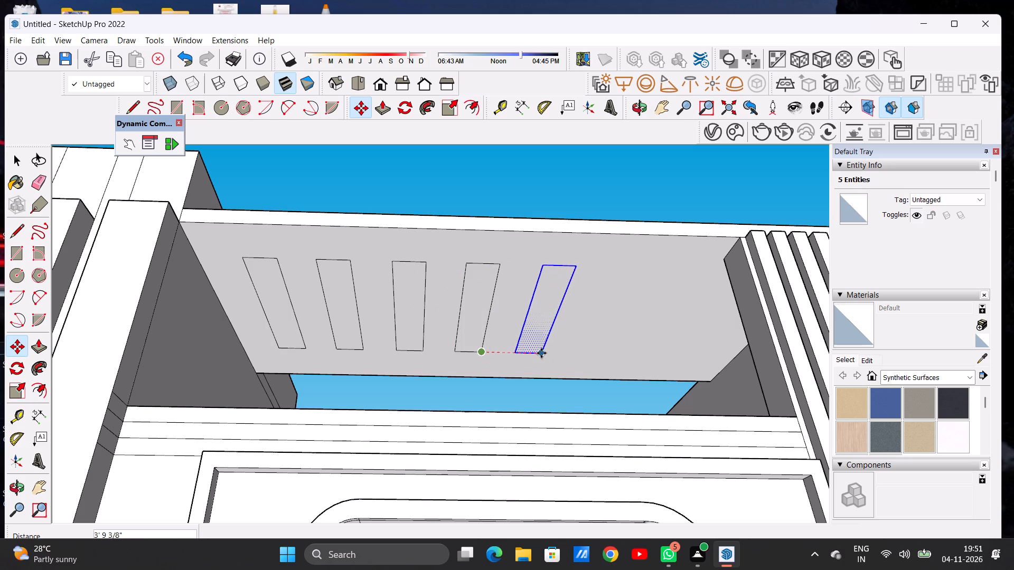
left_click(541, 353)
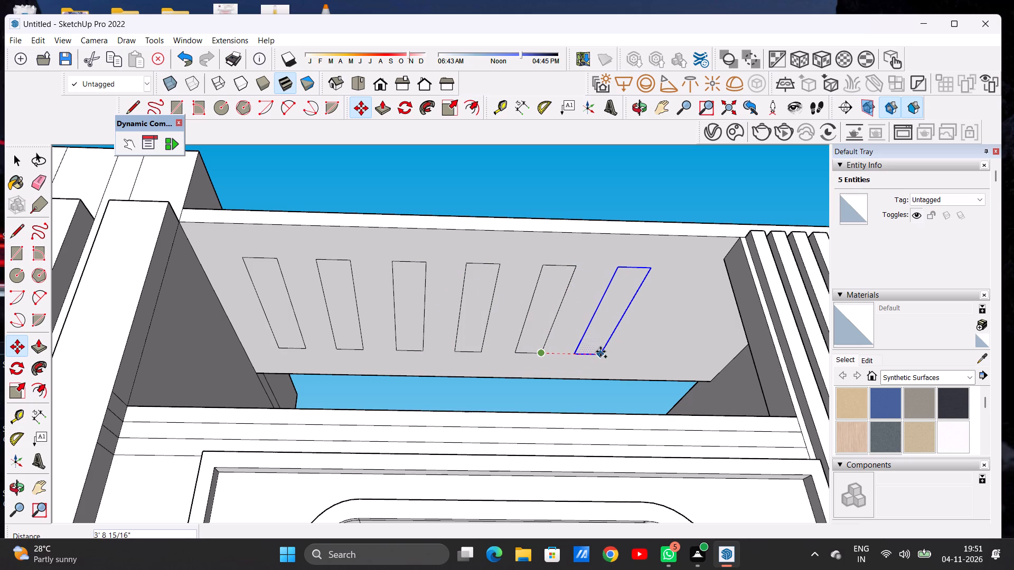
left_click(601, 351)
key("space")
type("O")
scroll(442, 312, "down", 7)
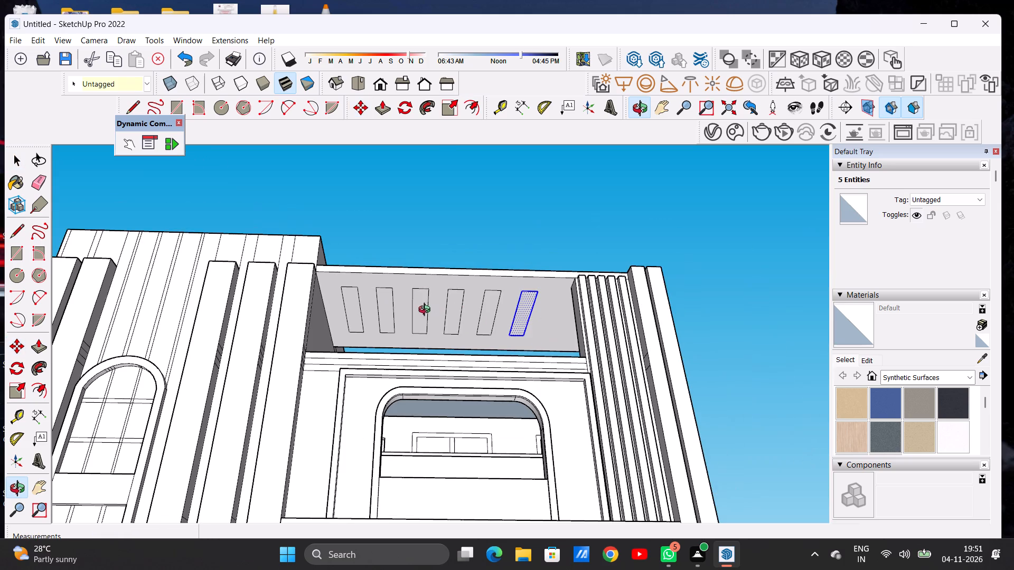
left_click(488, 227)
key("space")
left_click(500, 219)
Copy the rectangle nearest the ribbed panel about 3' 7 1/16" further, completing a row of seven.
scroll(524, 286, "up", 3)
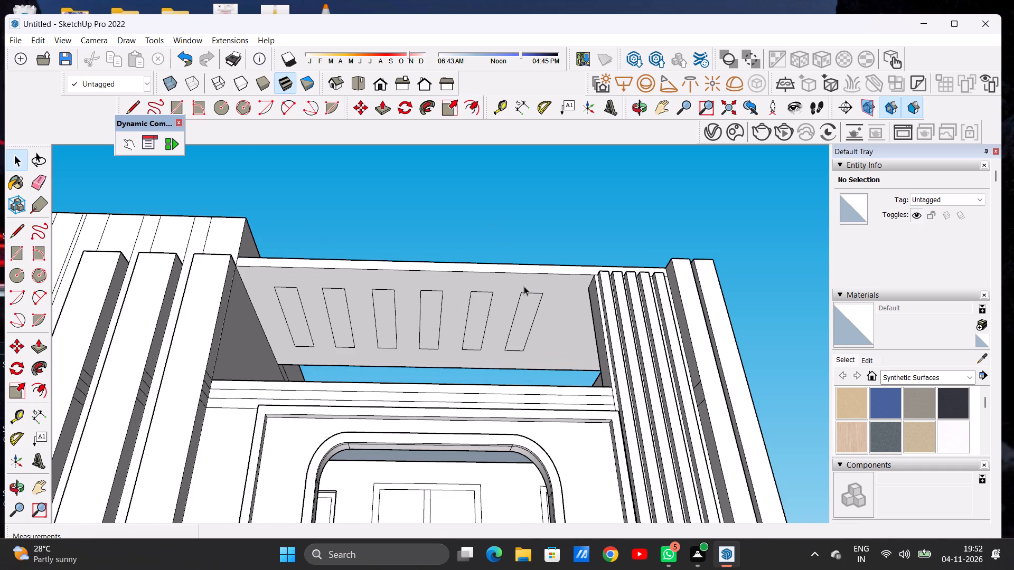
key("o")
left_click_drag(502, 315, 489, 400)
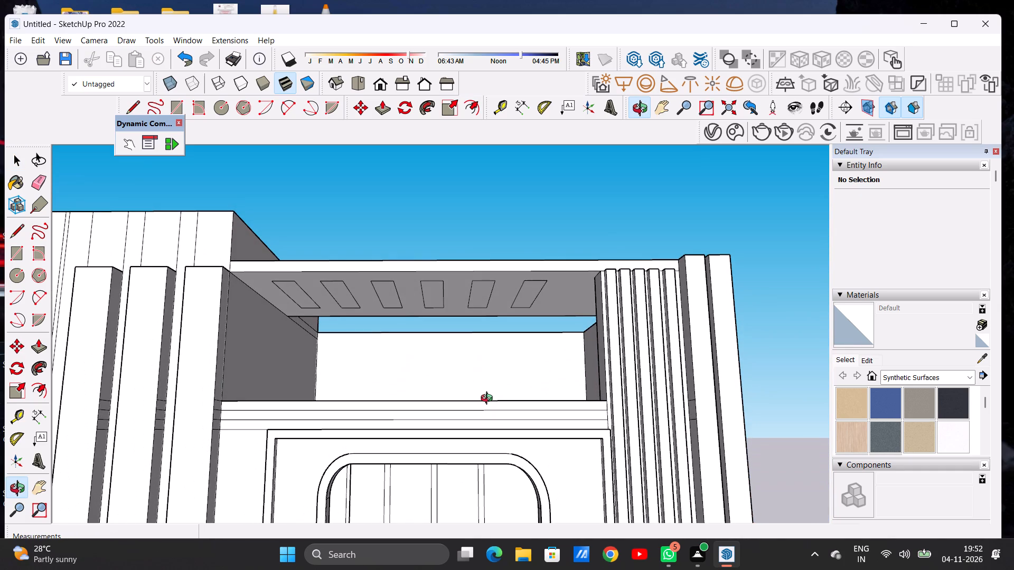
left_click_drag(511, 325, 520, 267)
scroll(536, 329, "up", 7)
scroll(536, 330, "down", 1)
scroll(536, 330, "up", 2)
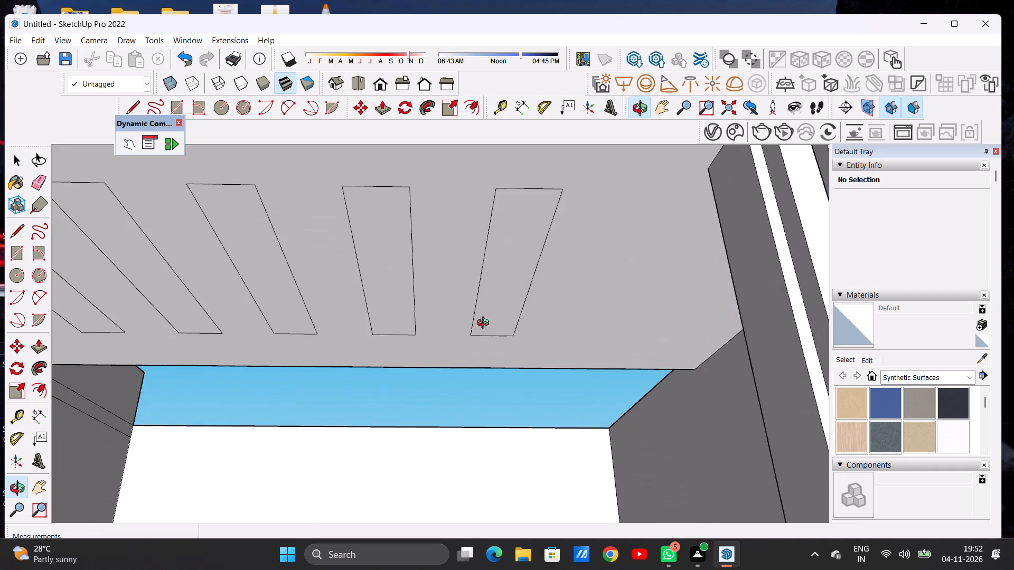
key("space")
double_click(503, 324)
key("m")
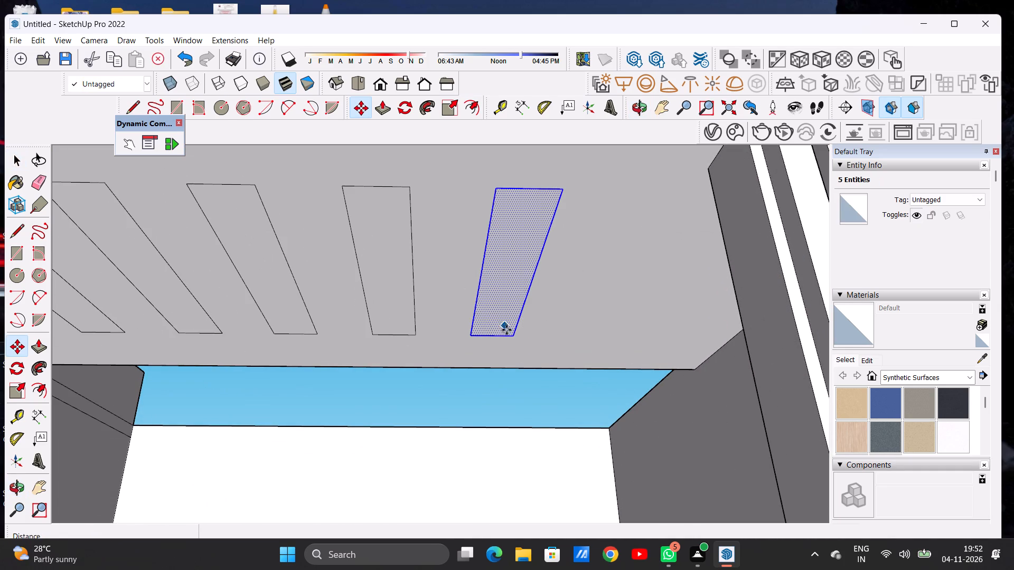
left_click(510, 336)
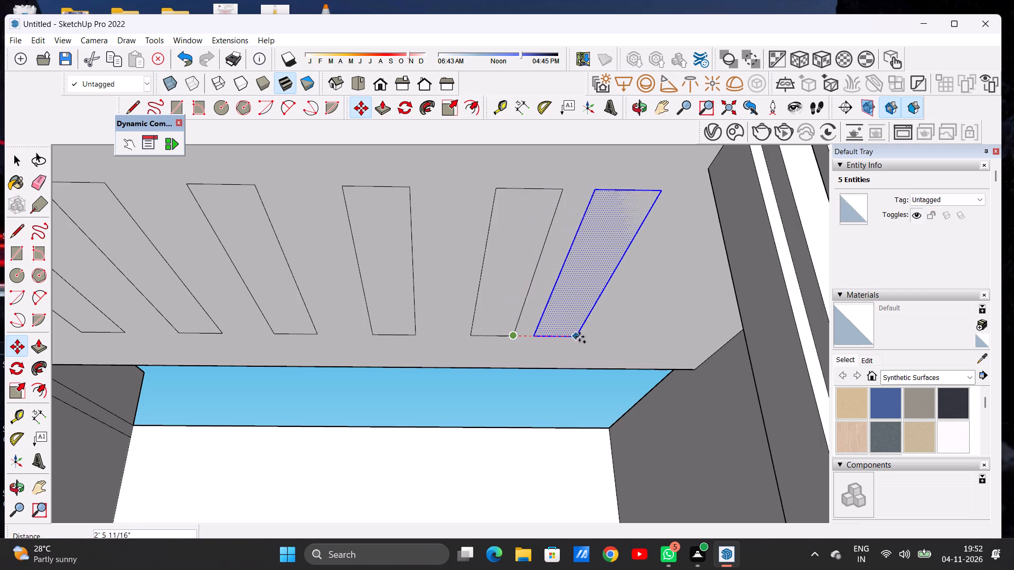
left_click(605, 334)
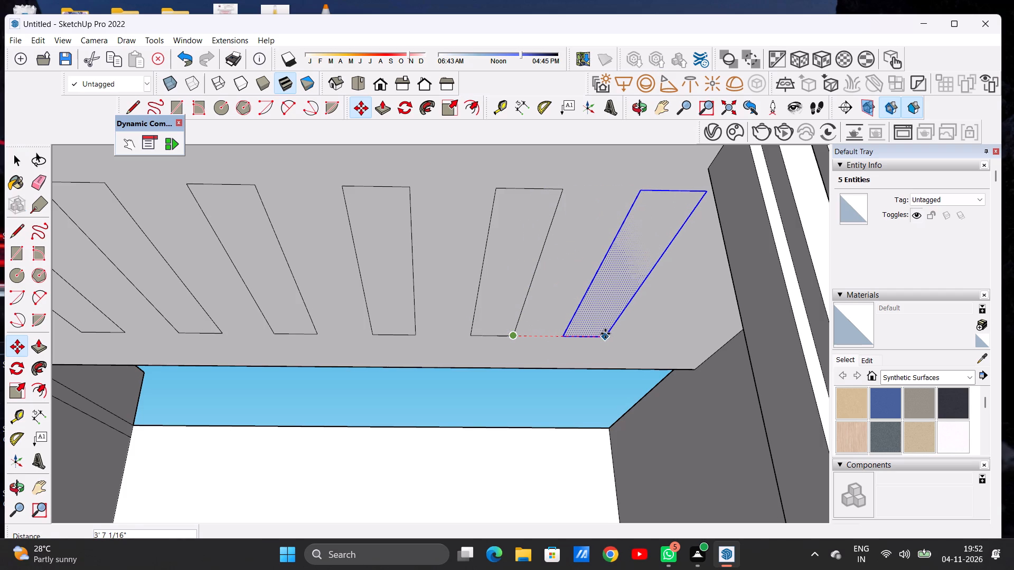
key("space")
scroll(430, 343, "down", 5)
scroll(426, 349, "up", 1)
scroll(426, 349, "down", 10)
key("space")
left_click(457, 203)
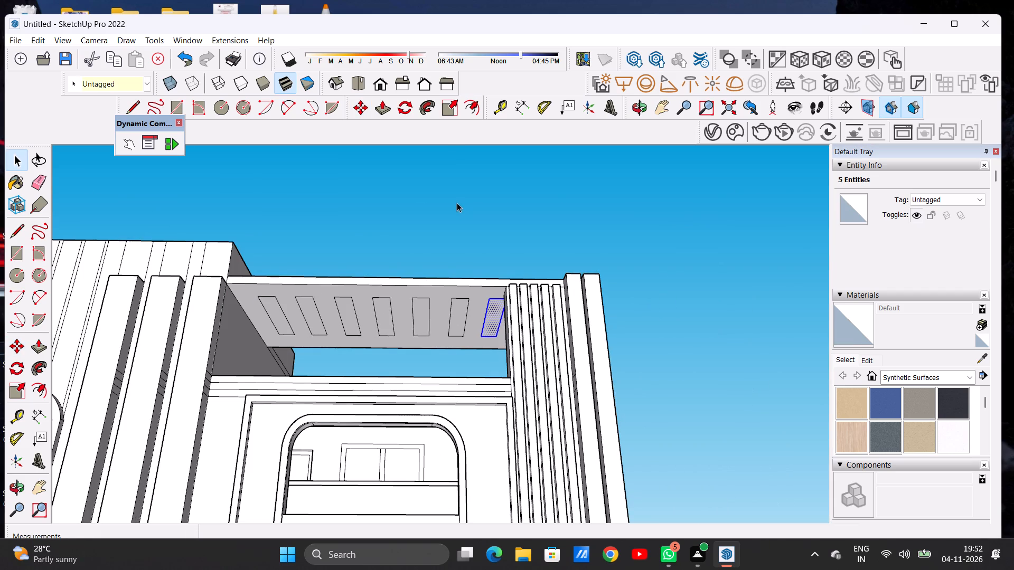
Push/Pull the three rectangles nearest the tall block 9 3/8" up through the roof slab to cut openings.
scroll(426, 318, "up", 3)
scroll(512, 310, "down", 4)
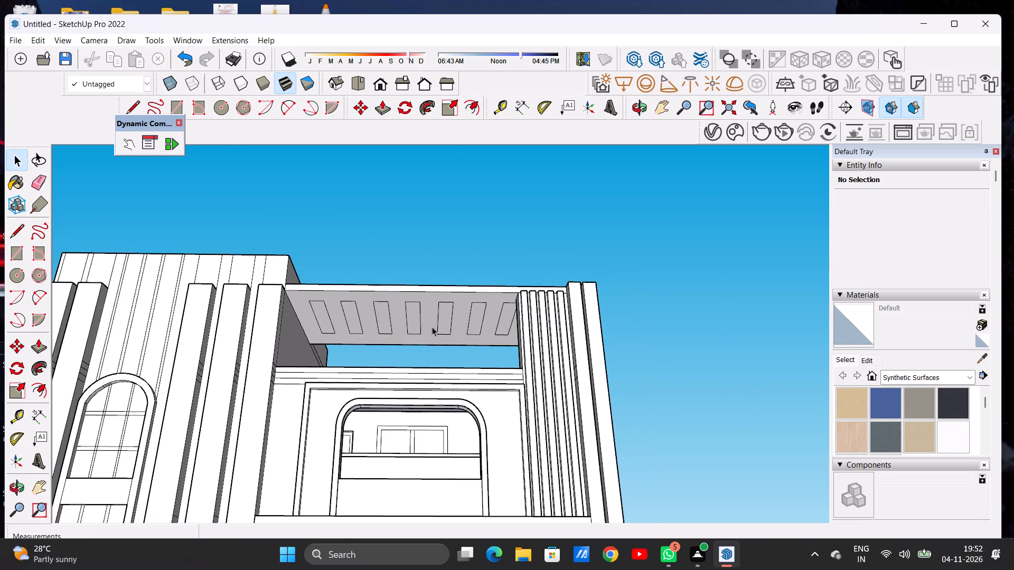
scroll(430, 320, "down", 1)
scroll(430, 319, "up", 4)
key("o")
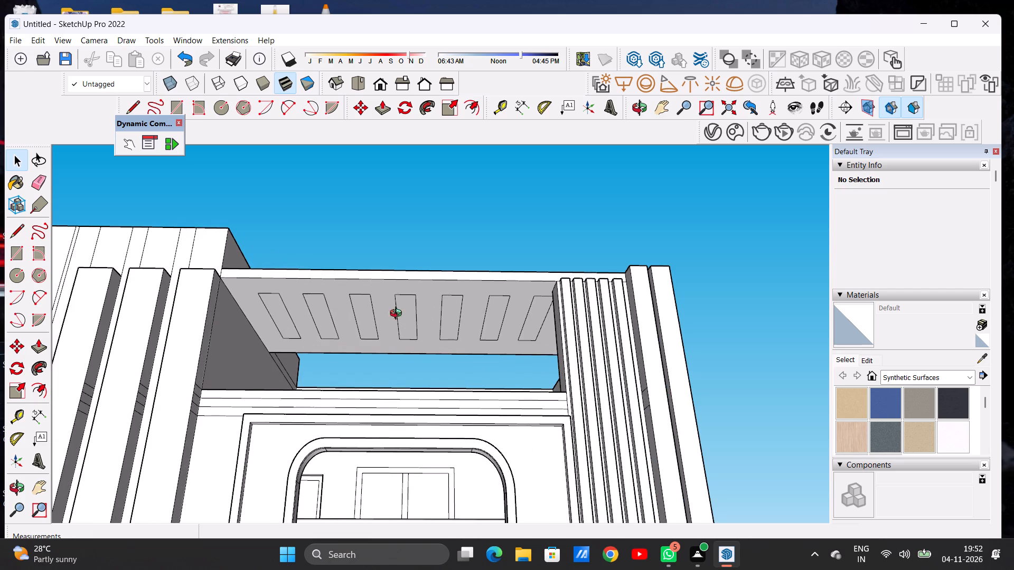
left_click_drag(389, 303, 360, 336)
scroll(303, 283, "up", 4)
scroll(303, 283, "down", 1)
scroll(303, 283, "up", 4)
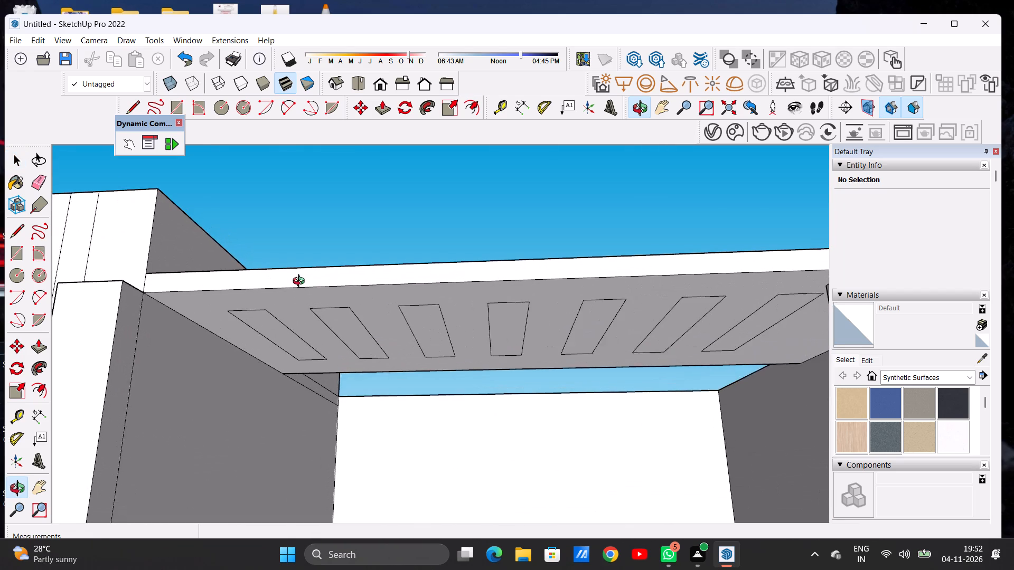
scroll(301, 282, "up", 1)
key("p")
scroll(261, 327, "up", 3)
left_click(261, 327)
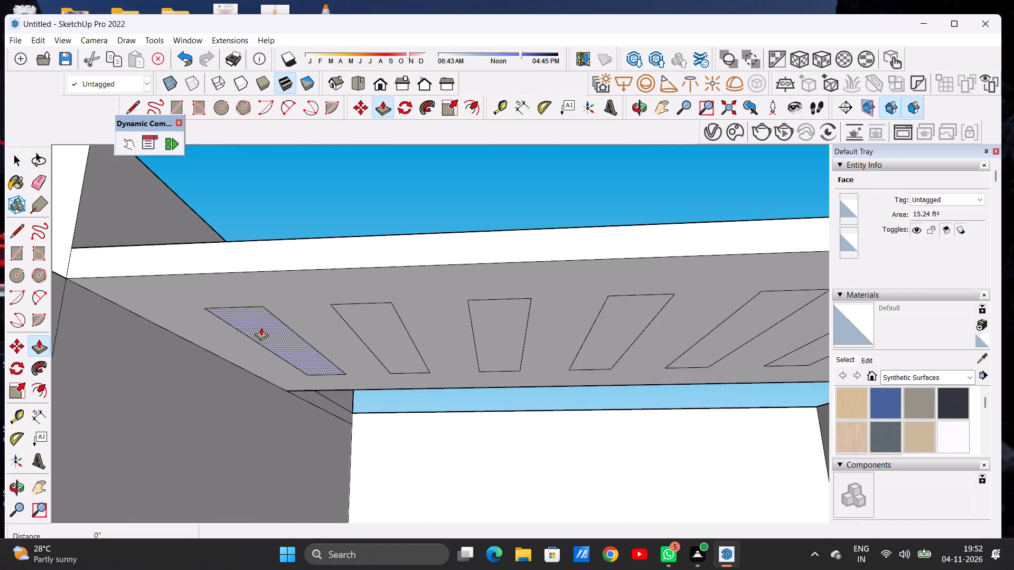
left_click(291, 240)
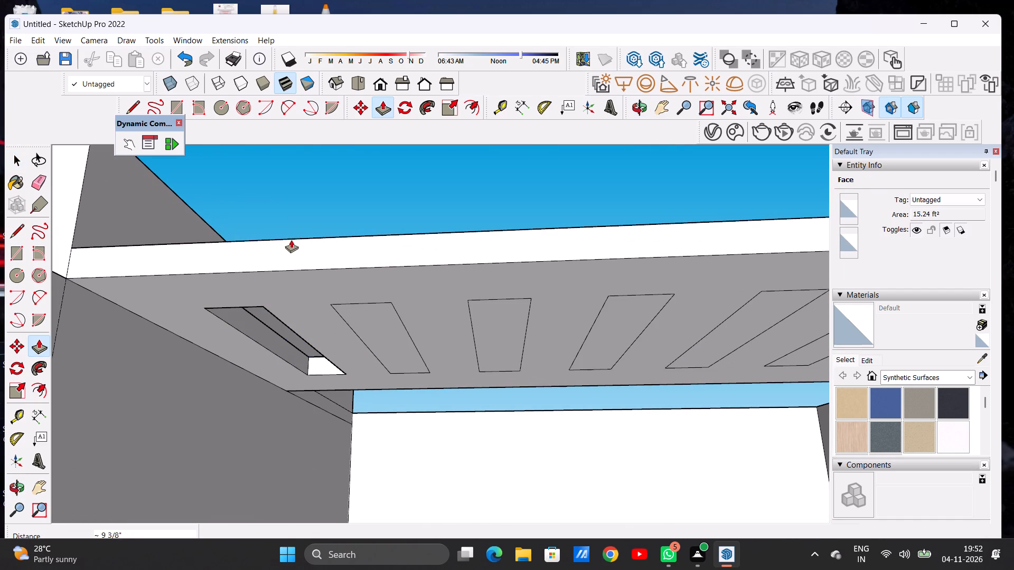
left_click(363, 323)
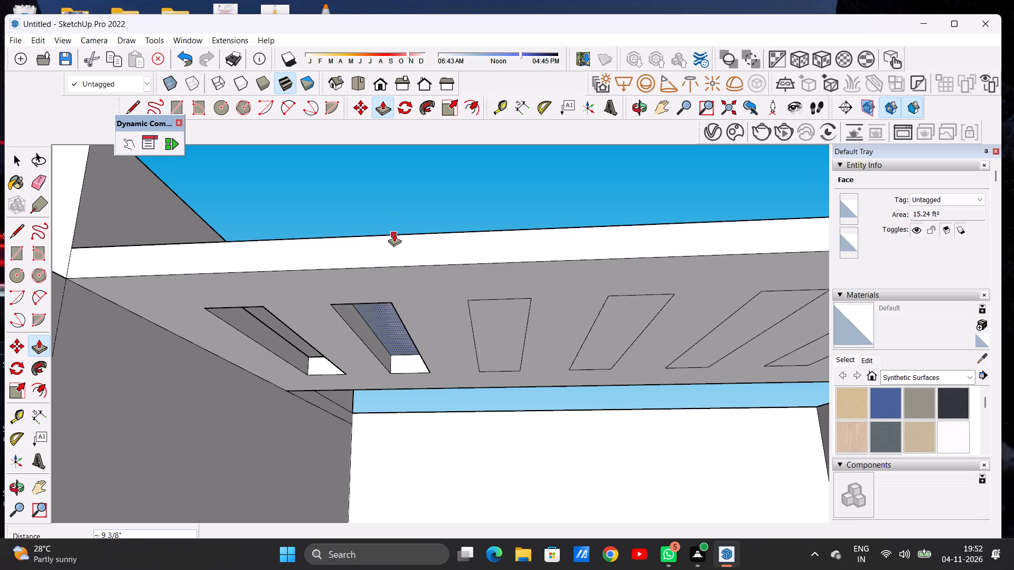
left_click(394, 233)
left_click(486, 318)
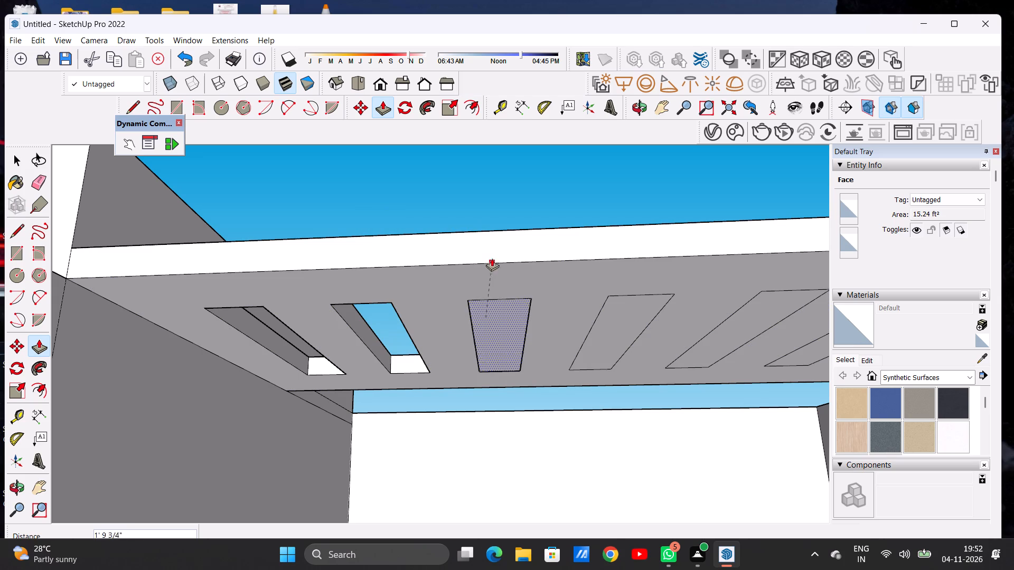
left_click(514, 229)
Push/Pull the row's middle rectangle 9 3/8" up through the roof slab to cut a fourth opening.
scroll(331, 315, "down", 5)
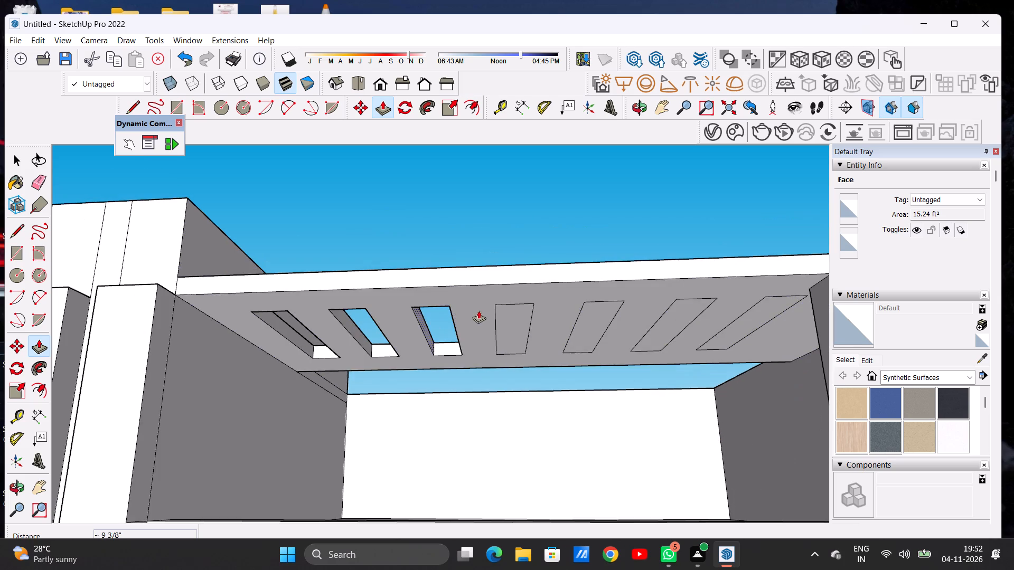
scroll(514, 316, "up", 2)
scroll(514, 316, "down", 1)
scroll(514, 316, "up", 5)
left_click(514, 316)
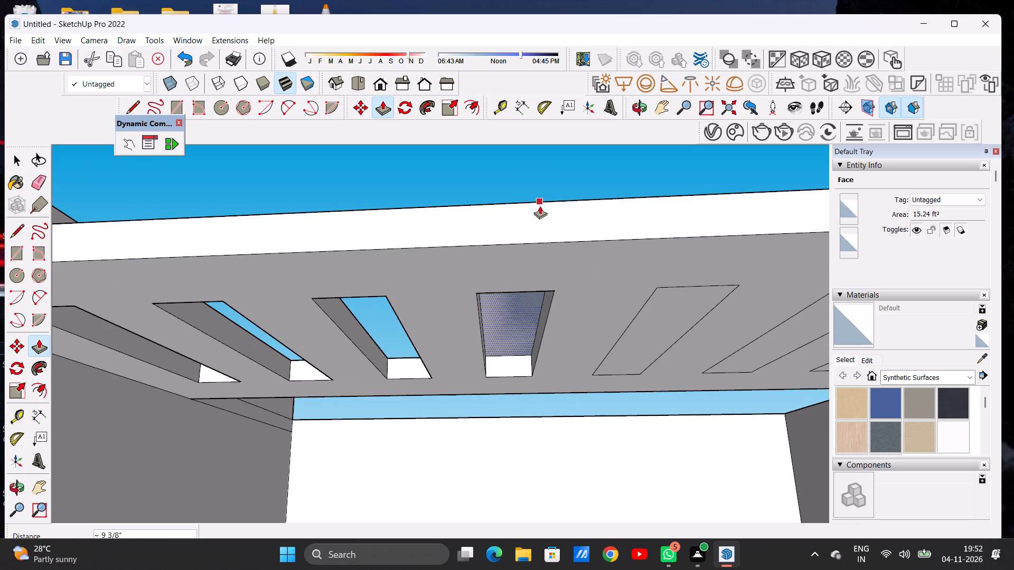
left_click(543, 203)
scroll(326, 349, "down", 13)
scroll(451, 332, "down", 1)
scroll(449, 334, "up", 2)
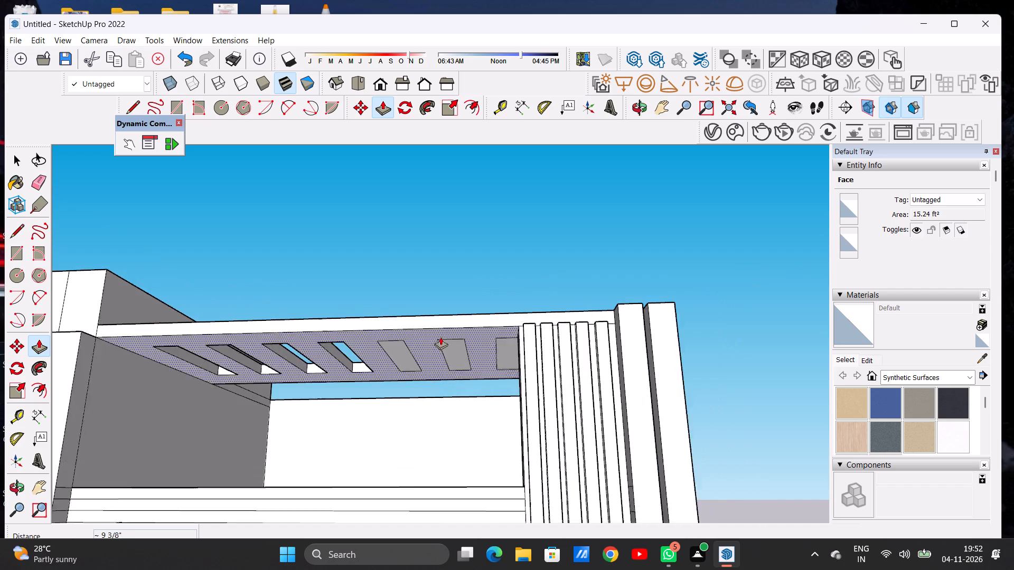
Push/Pull the next two rectangles towards the ribbed panel 9 3/8" up through the roof slab to cut openings.
scroll(440, 337, "up", 10)
left_click(392, 353)
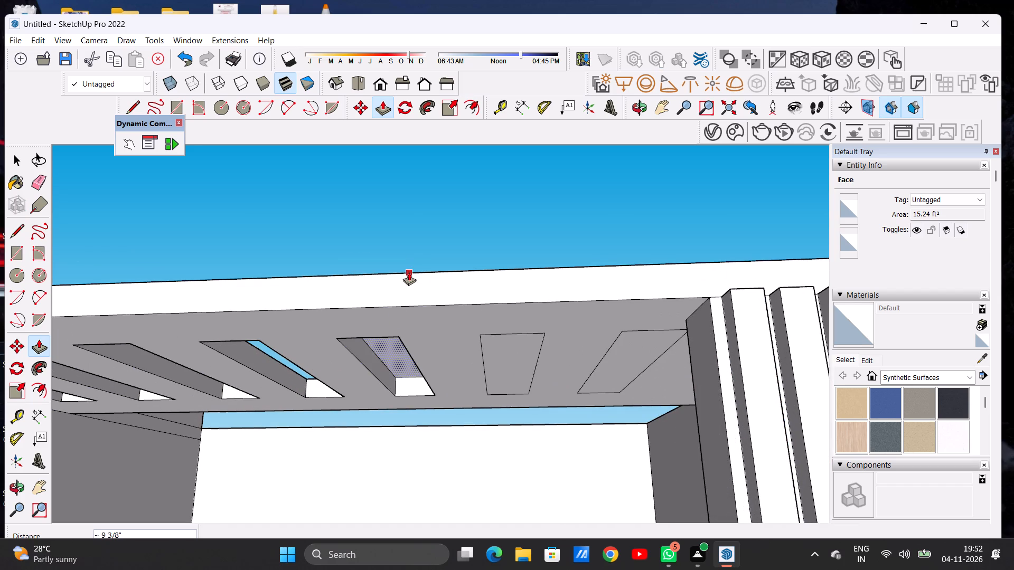
left_click(409, 272)
left_click(499, 359)
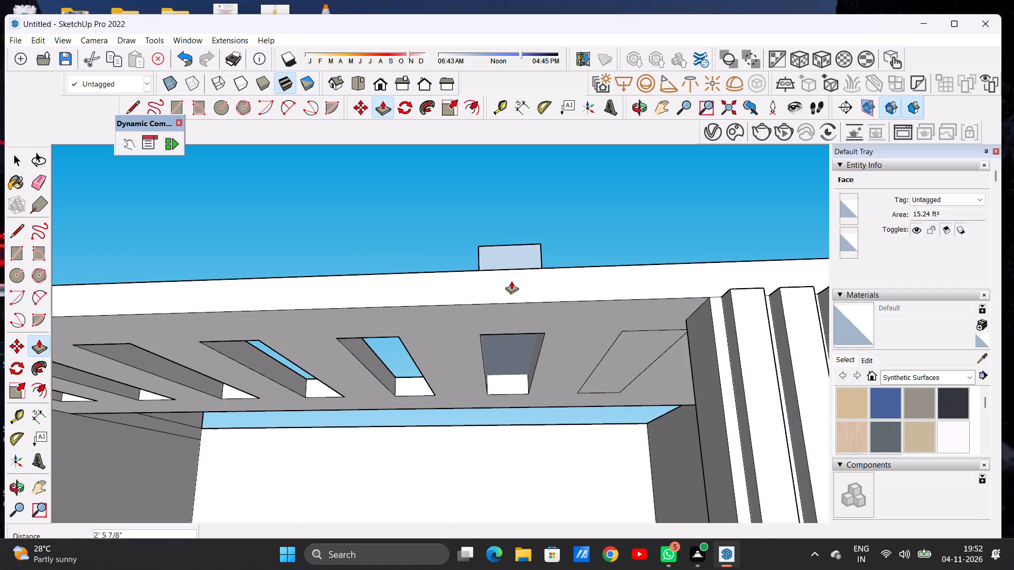
left_click(522, 265)
Push/Pull the last rectangle, beside the ribbed panel, 9 3/8" up through the roof slab to cut the seventh opening.
scroll(236, 439, "down", 2)
scroll(236, 440, "up", 1)
scroll(236, 440, "down", 4)
scroll(390, 403, "up", 5)
scroll(435, 391, "up", 1)
scroll(435, 391, "down", 1)
scroll(435, 391, "up", 4)
left_click(463, 386)
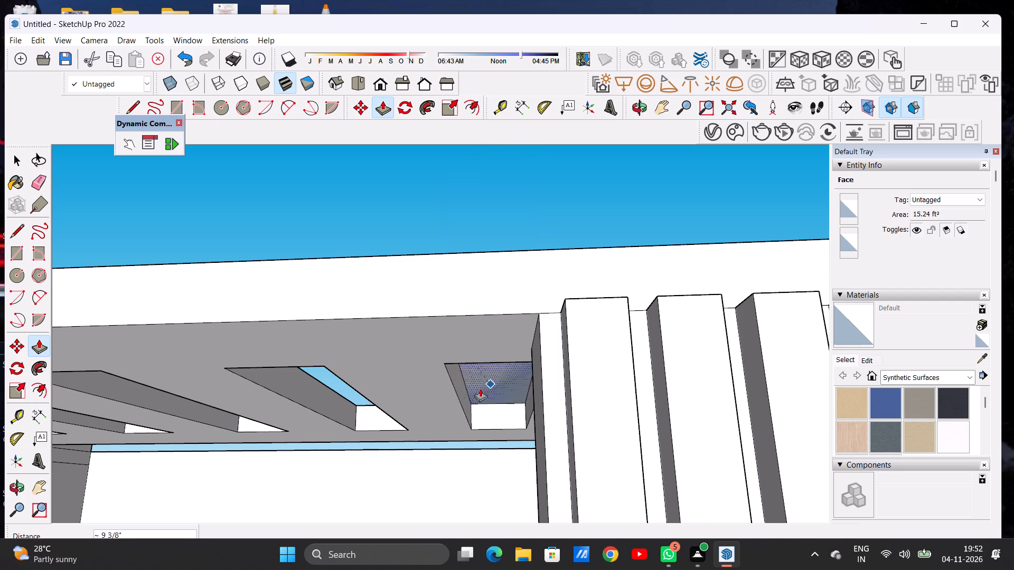
key("space")
key("p")
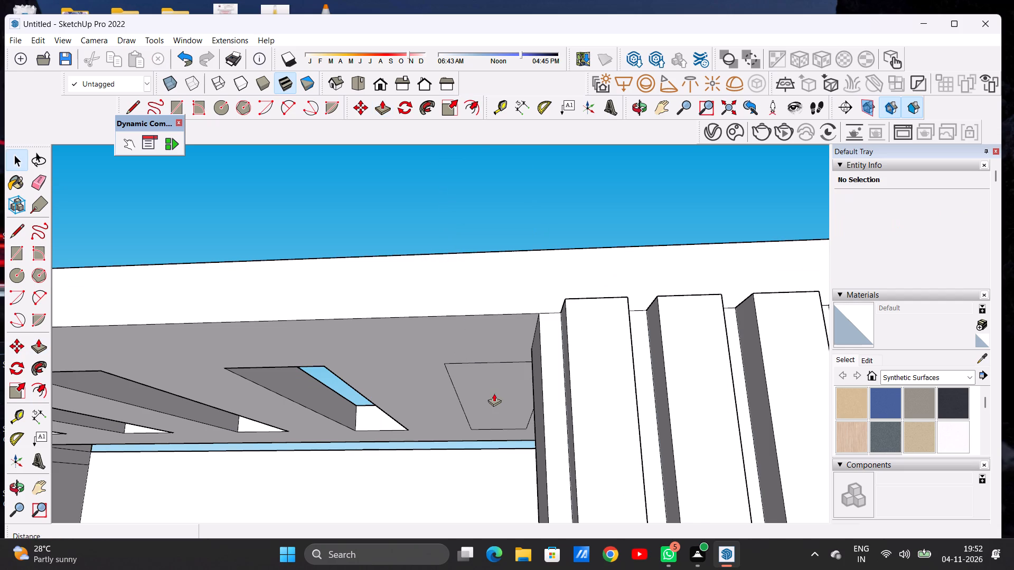
left_click(501, 392)
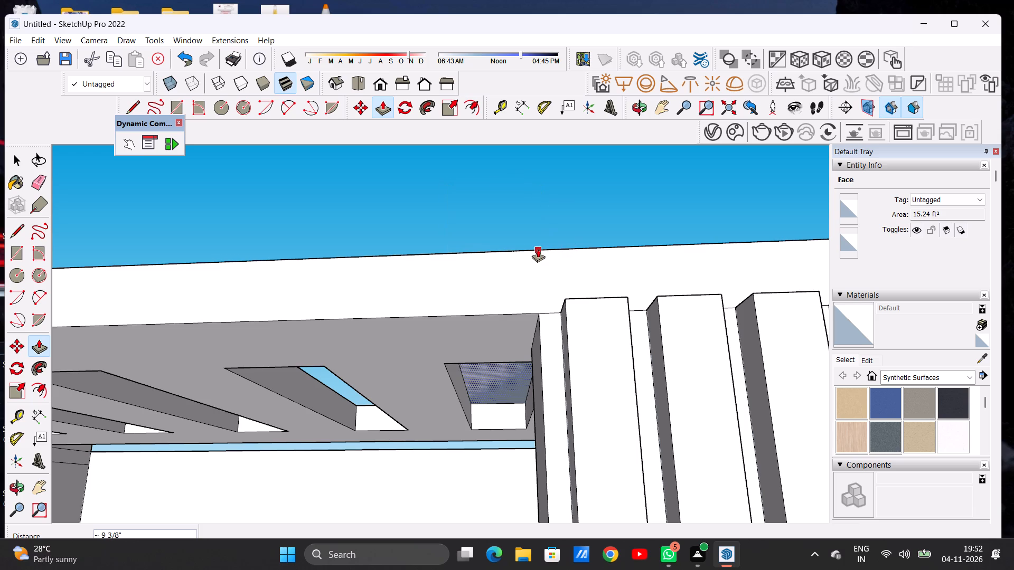
left_click(537, 249)
key("space")
Examine the row of slab openings from above the roof and from below the terrace.
key("o")
scroll(436, 371, "down", 10)
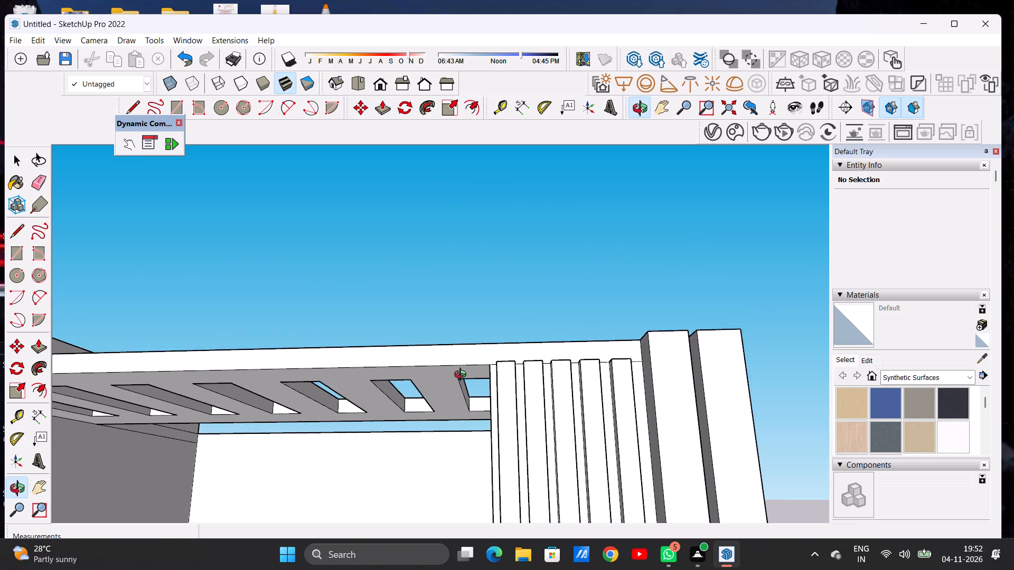
scroll(463, 376, "down", 12)
left_click_drag(409, 408, 442, 467)
scroll(478, 403, "down", 4)
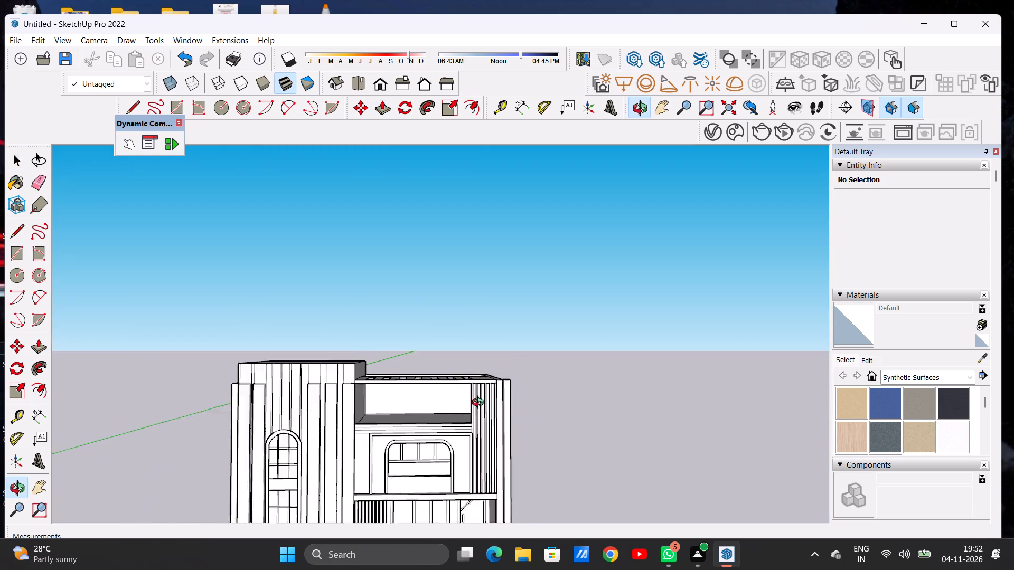
scroll(480, 404, "down", 3)
left_click_drag(432, 404, 427, 500)
left_click_drag(443, 395, 430, 447)
scroll(439, 392, "up", 4)
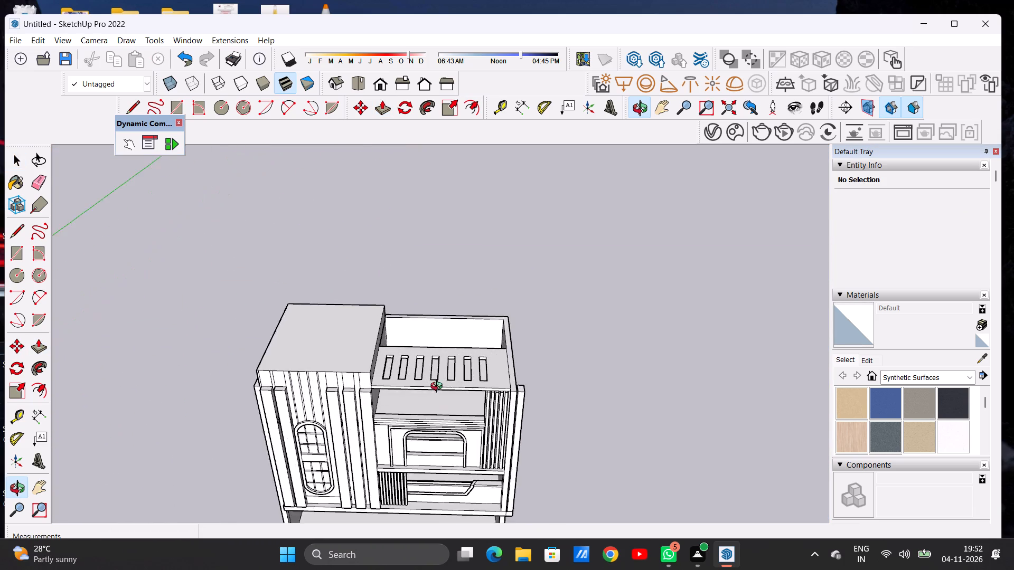
scroll(439, 387, "up", 5)
left_click_drag(445, 438, 445, 326)
left_click_drag(447, 389, 447, 325)
left_click_drag(441, 367, 439, 299)
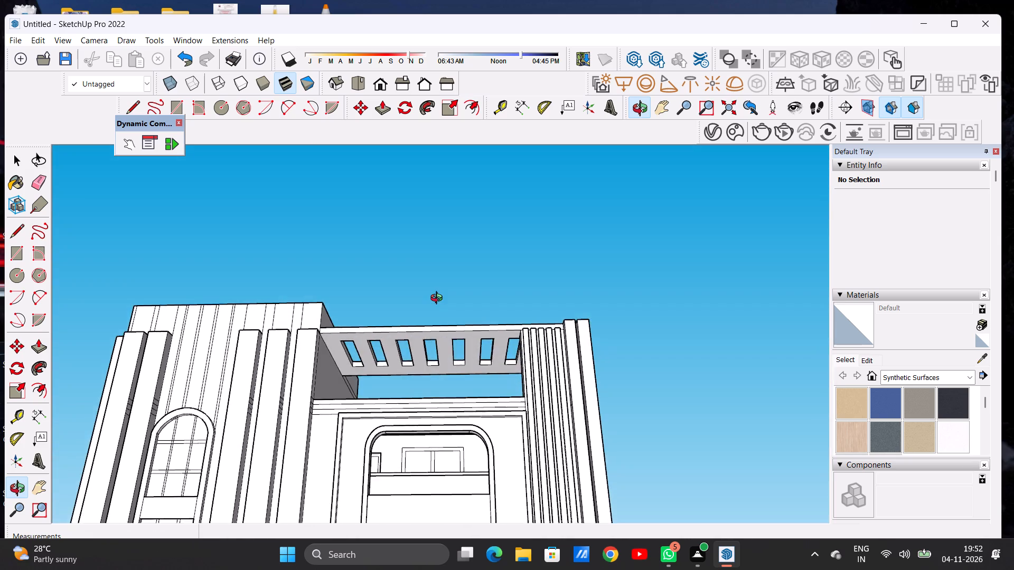
left_click_drag(439, 299, 444, 420)
Push/Pull the tops of the three ribs between the arched window and the terrace up to the tall block's roof edge, about 4' 4 15/16".
scroll(465, 394, "down", 7)
left_click_drag(416, 397, 339, 453)
scroll(371, 371, "up", 2)
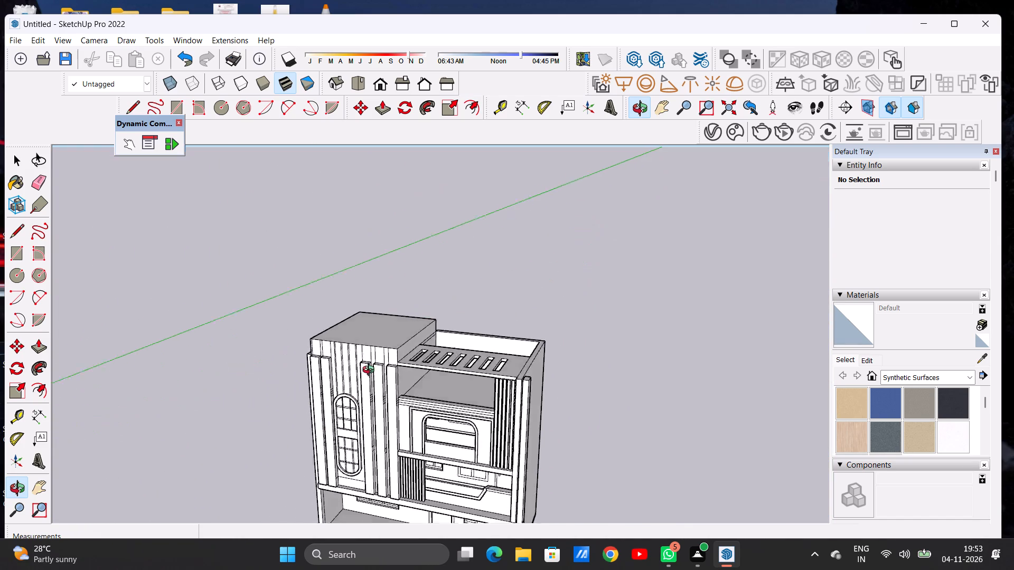
scroll(371, 371, "up", 5)
left_click_drag(401, 364, 364, 423)
scroll(382, 357, "up", 6)
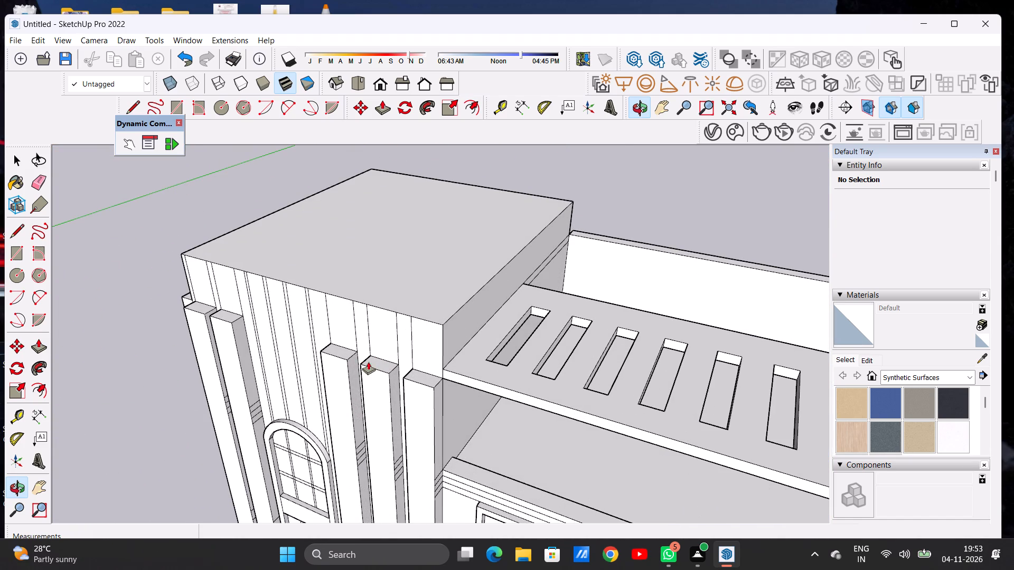
key("p")
scroll(428, 378, "up", 3)
scroll(428, 378, "down", 2)
scroll(428, 378, "up", 2)
left_click(428, 378)
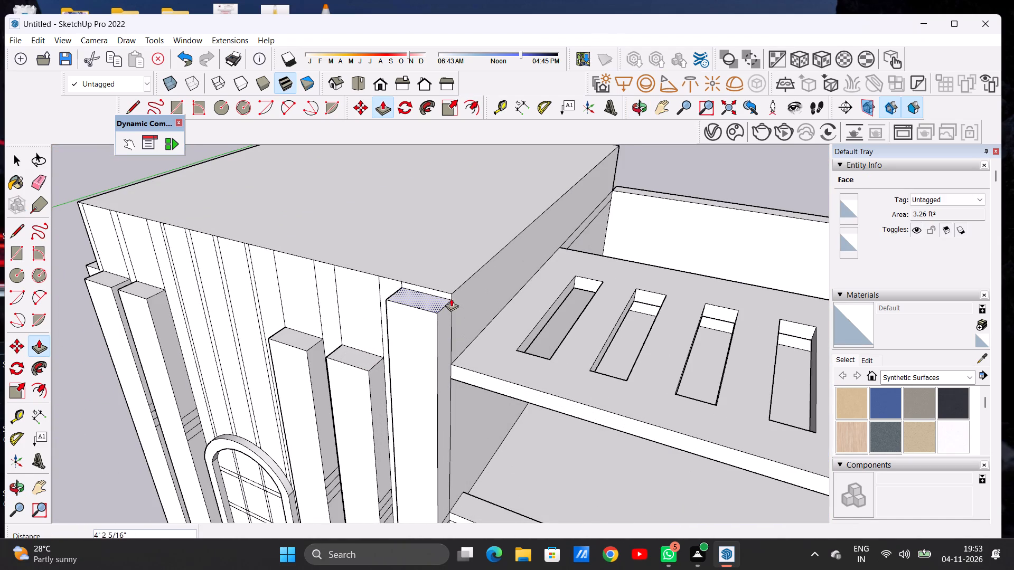
left_click(453, 293)
left_click(368, 356)
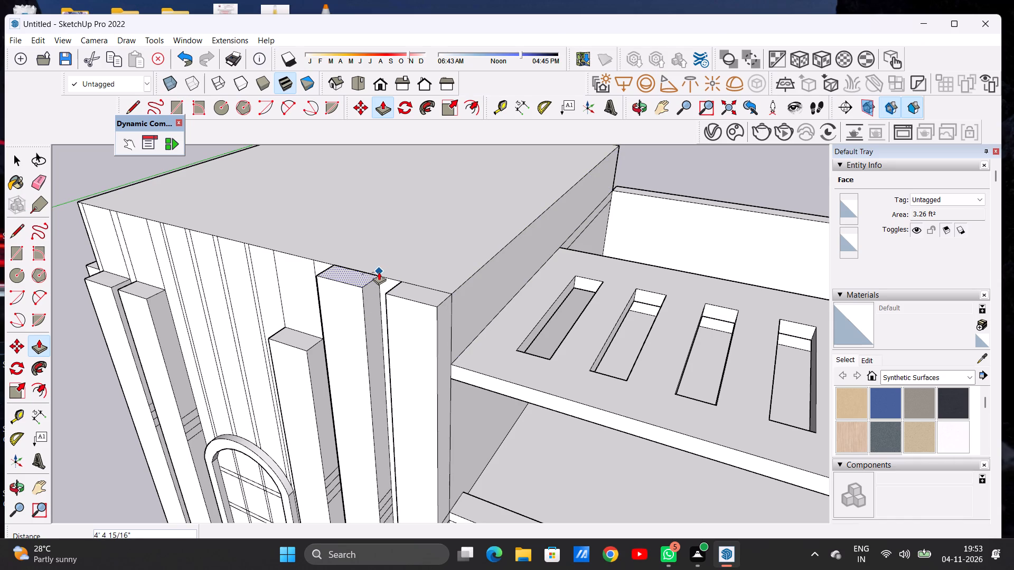
left_click(379, 272)
left_click(302, 338)
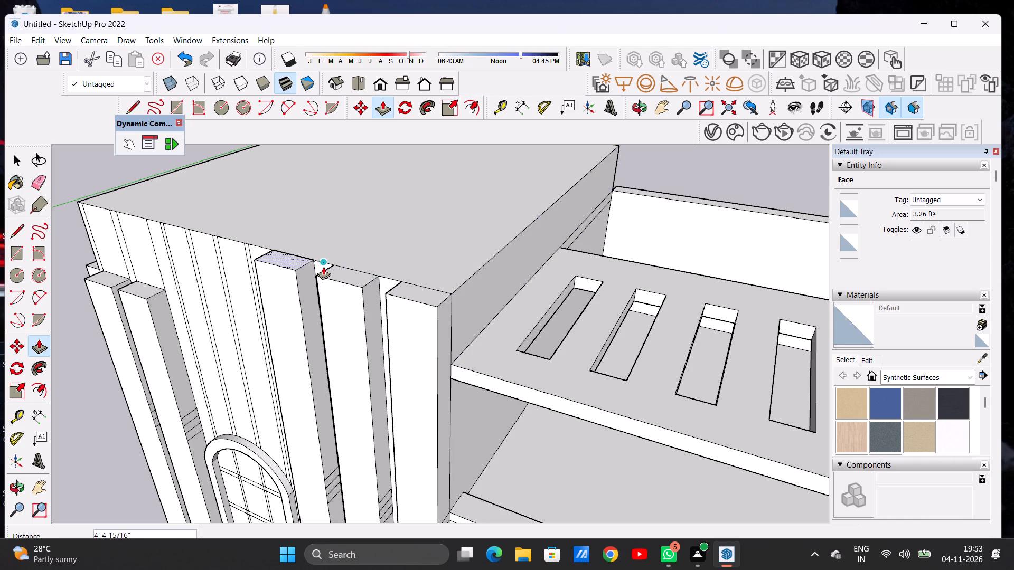
left_click(323, 267)
Push/Pull the tops of the two ribs on the arched window's outer side up to the tall block's roof edge, about 4' 4 15/16".
scroll(385, 305, "down", 10)
scroll(297, 288, "up", 6)
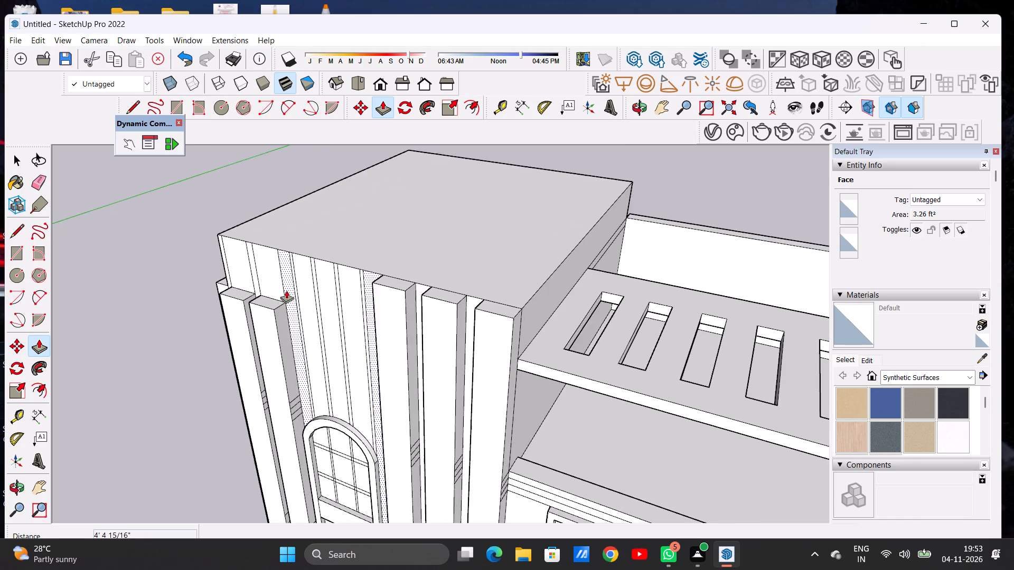
scroll(278, 294, "up", 4)
scroll(276, 295, "down", 1)
scroll(275, 297, "up", 2)
left_click(264, 310)
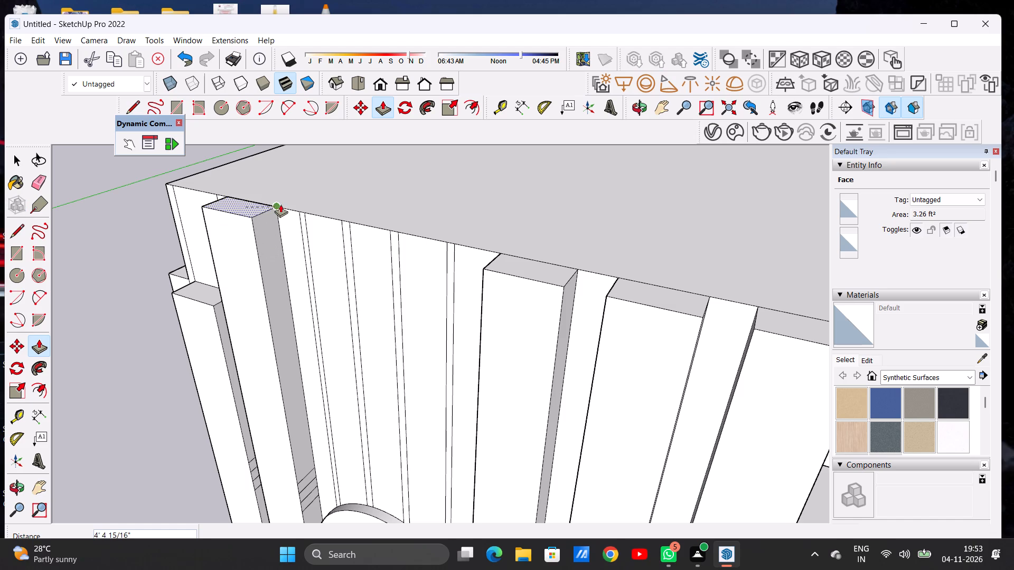
left_click(280, 204)
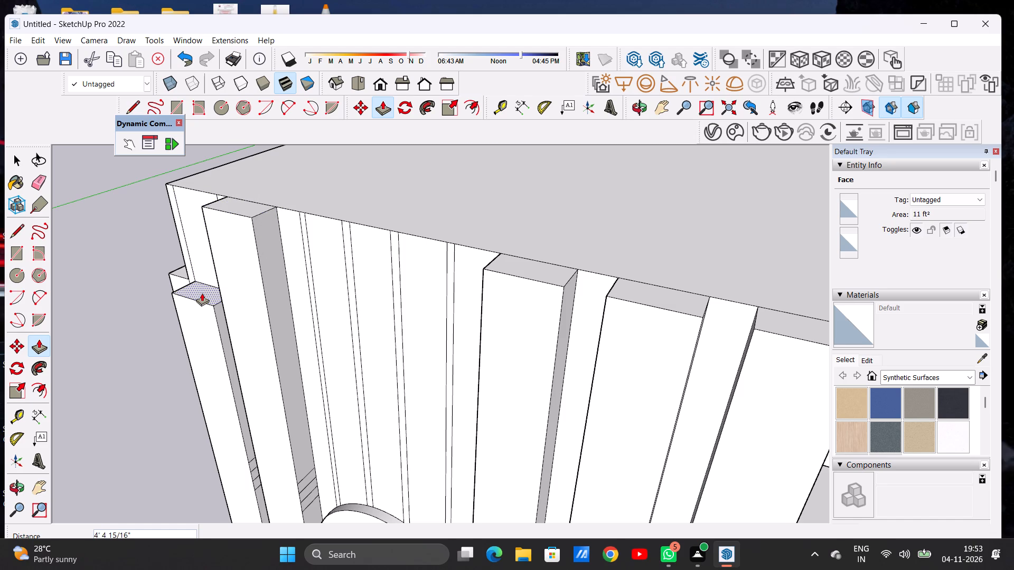
left_click(202, 293)
left_click(203, 204)
key("space")
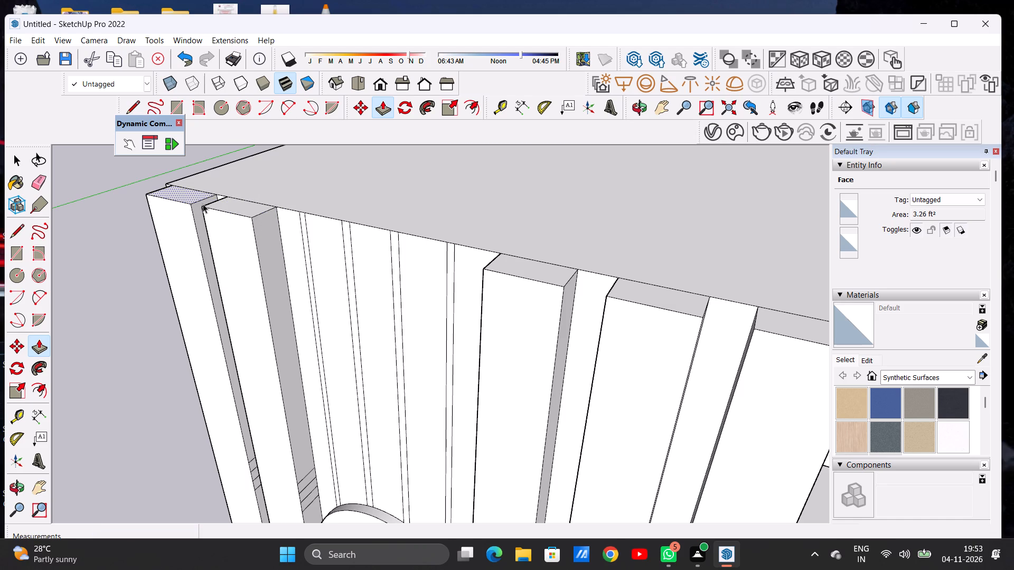
Examine the extended ribs and the tall block's outer side against the block's roof level.
type("O")
scroll(319, 283, "down", 11)
left_click_drag(264, 303, 349, 239)
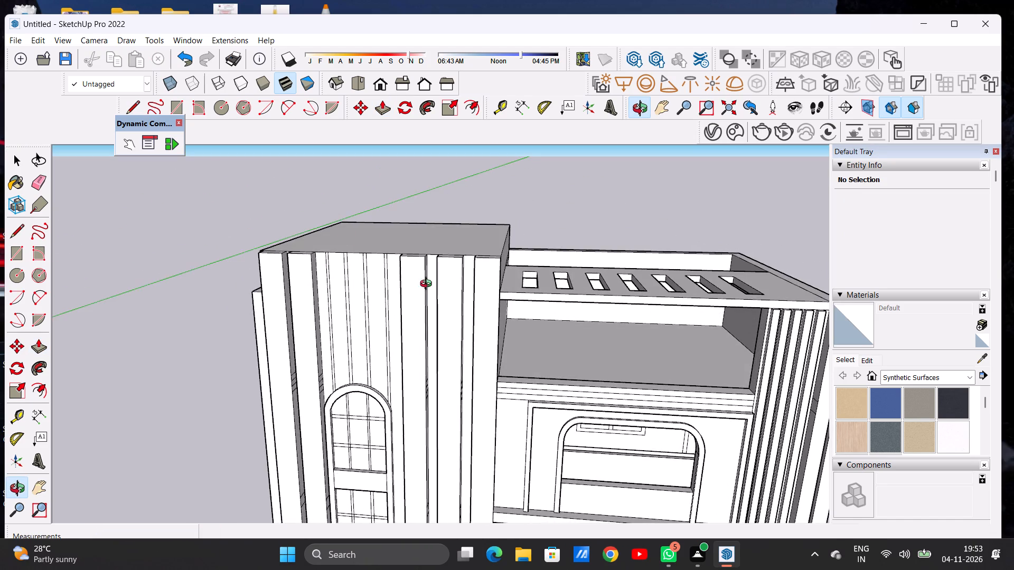
scroll(436, 285, "down", 9)
scroll(434, 287, "up", 1)
left_click_drag(372, 314, 405, 313)
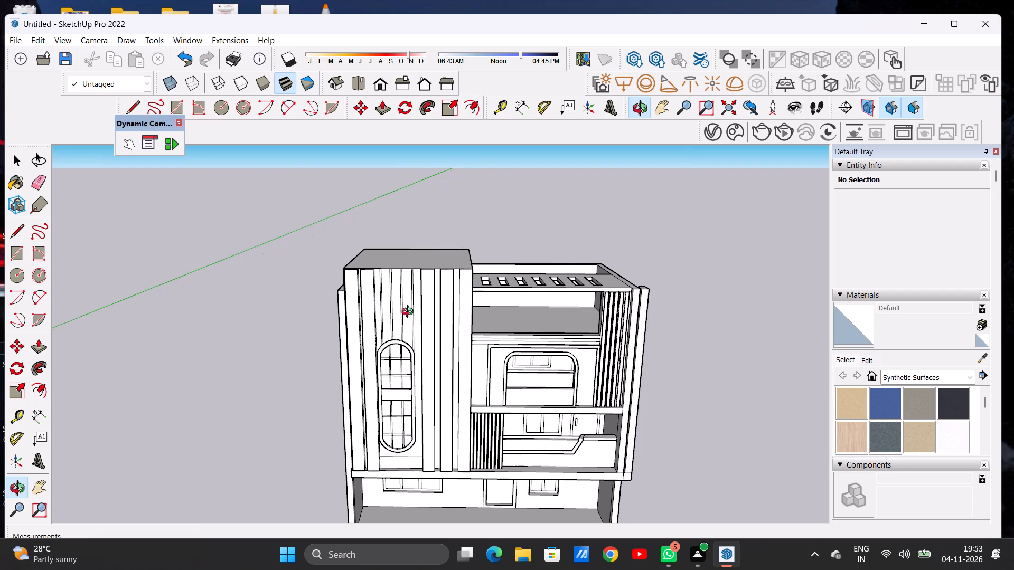
scroll(477, 308, "down", 4)
scroll(397, 302, "up", 7)
scroll(397, 301, "down", 1)
left_click_drag(383, 294, 465, 311)
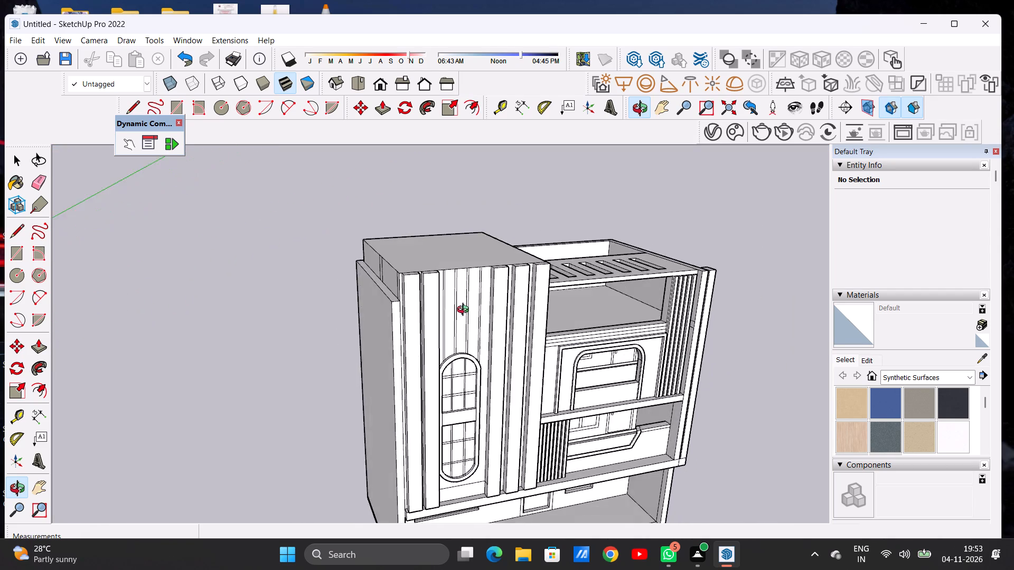
left_click_drag(465, 311, 464, 337)
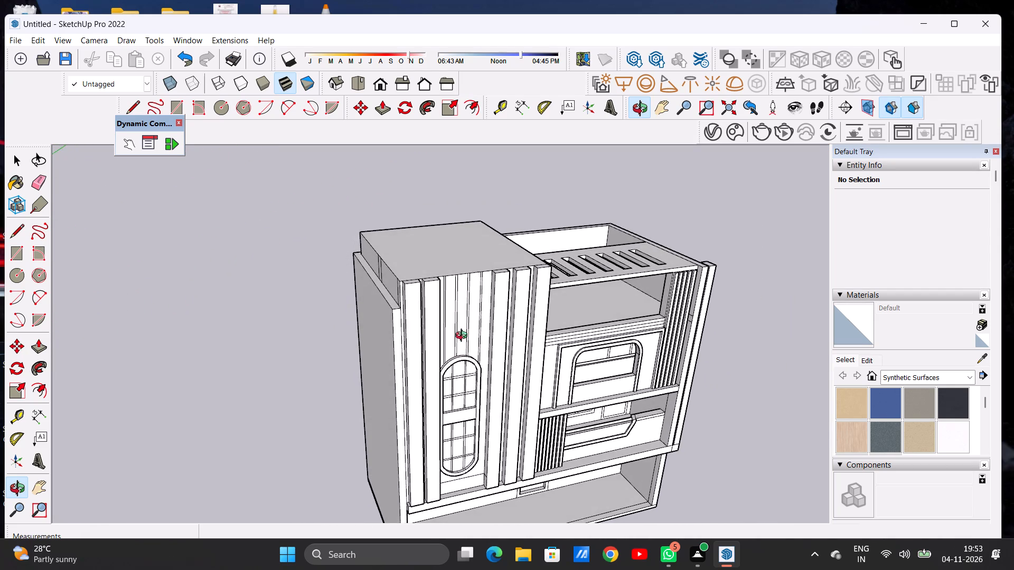
left_click_drag(464, 337, 373, 256)
Push/Pull the top of the tall block's outer side wall up in two pulls, level with the block's roof.
scroll(347, 306, "down", 1)
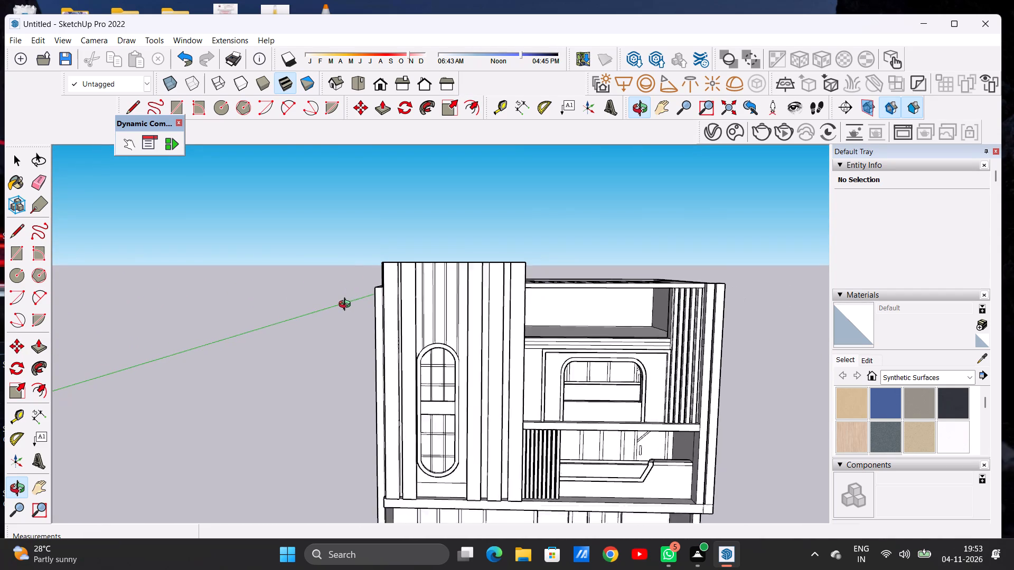
scroll(347, 306, "down", 2)
left_click_drag(360, 304, 514, 396)
scroll(398, 324, "up", 10)
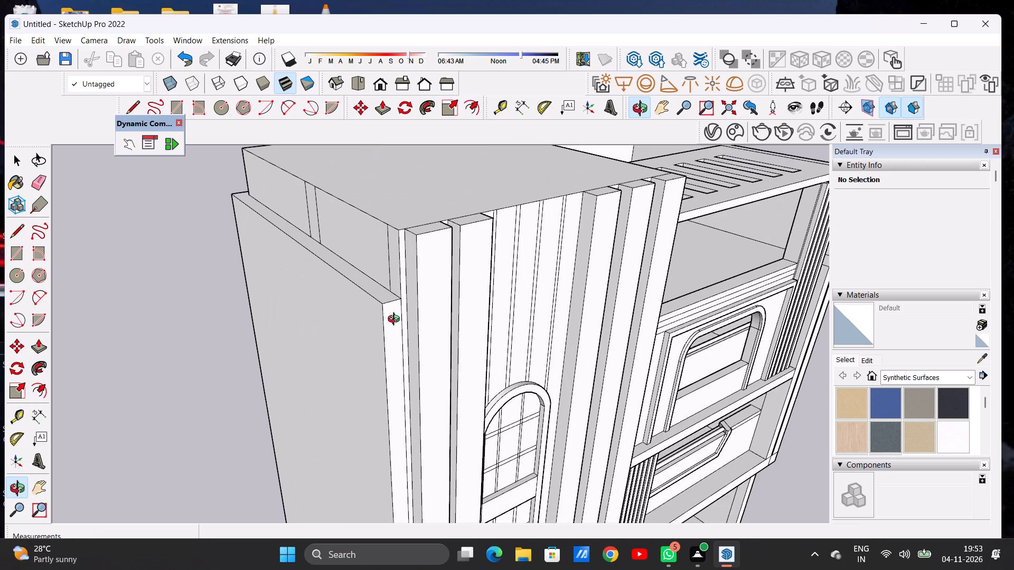
key("p")
left_click(388, 291)
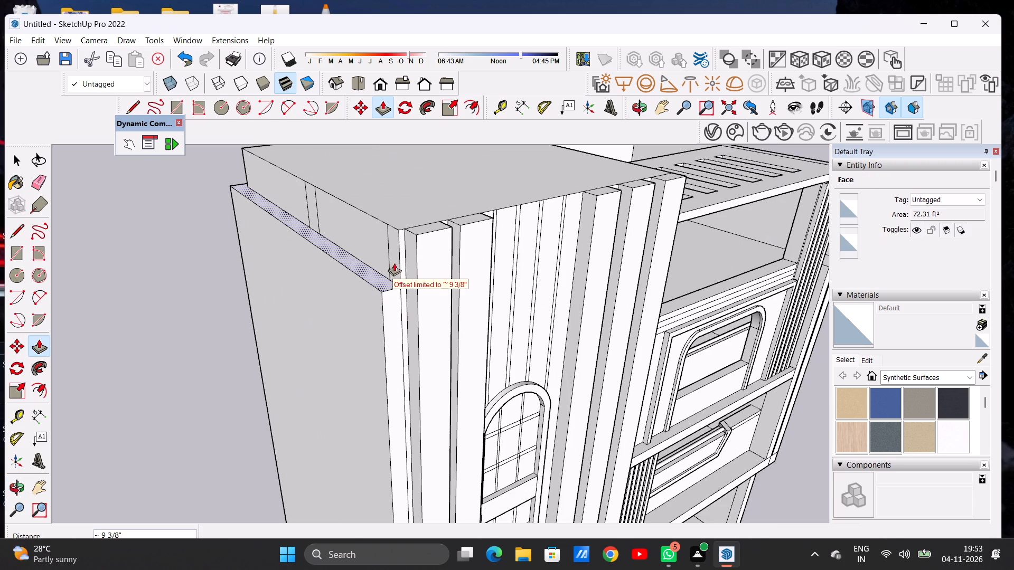
left_click(397, 233)
left_click(383, 287)
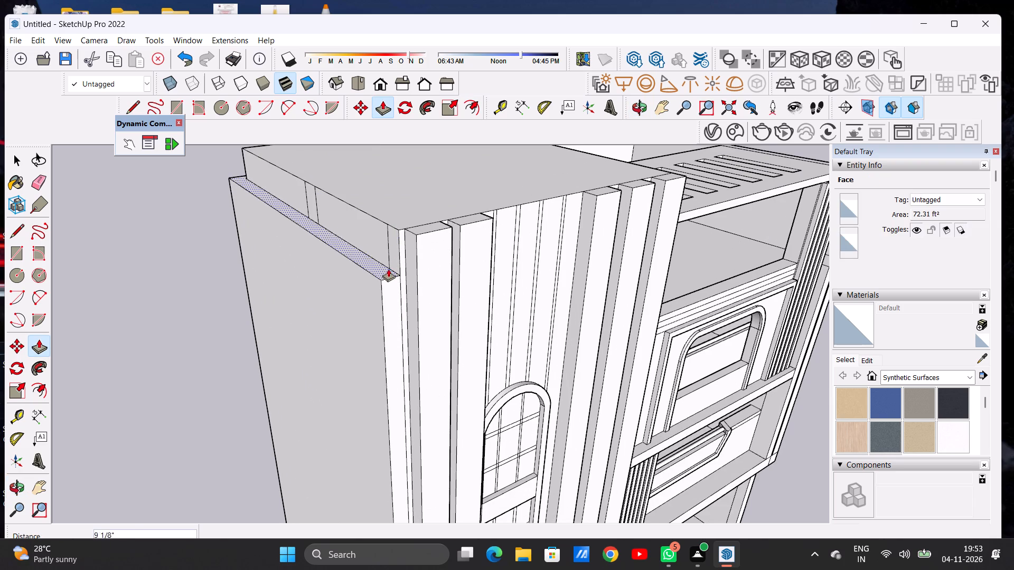
left_click(398, 230)
key("space")
Examine the whole house from the front, from below and from the terrace side, checking the facade and roofline.
type("O")
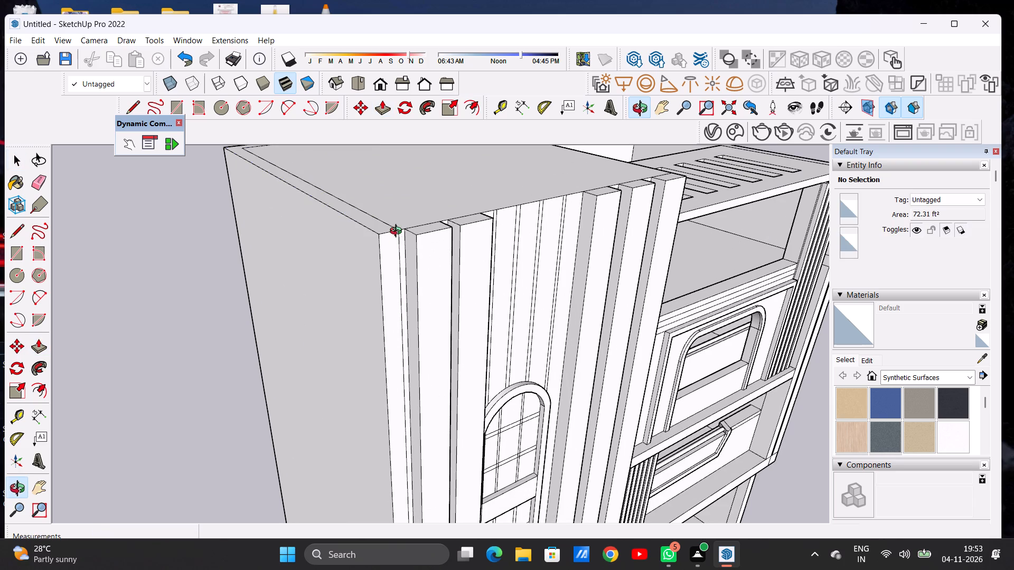
scroll(400, 298, "down", 3)
scroll(402, 299, "up", 1)
scroll(402, 299, "down", 7)
scroll(418, 280, "up", 1)
scroll(420, 281, "down", 2)
left_click_drag(436, 297, 306, 233)
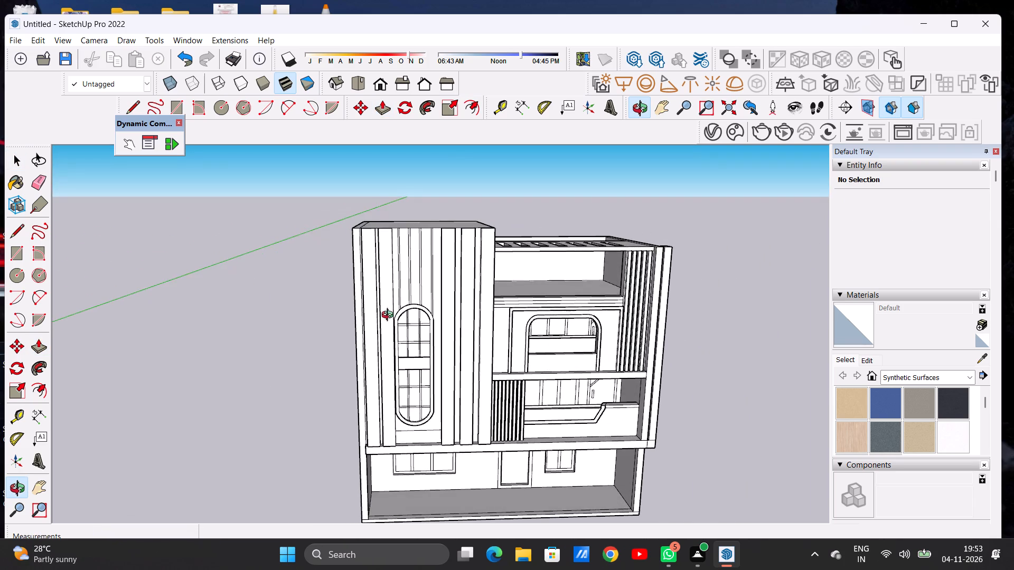
scroll(480, 330, "down", 6)
left_click_drag(483, 360, 458, 351)
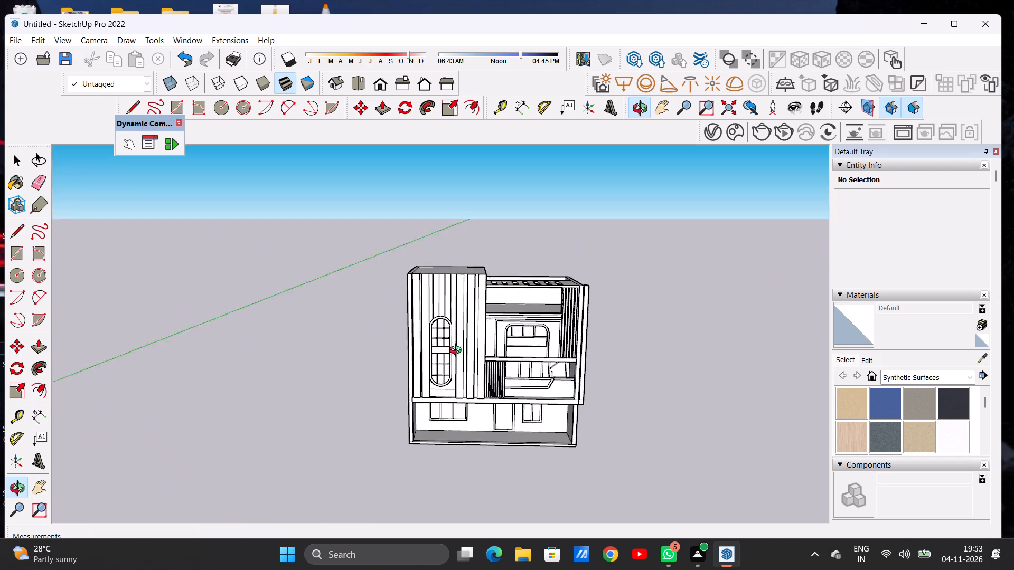
left_click_drag(458, 351, 446, 362)
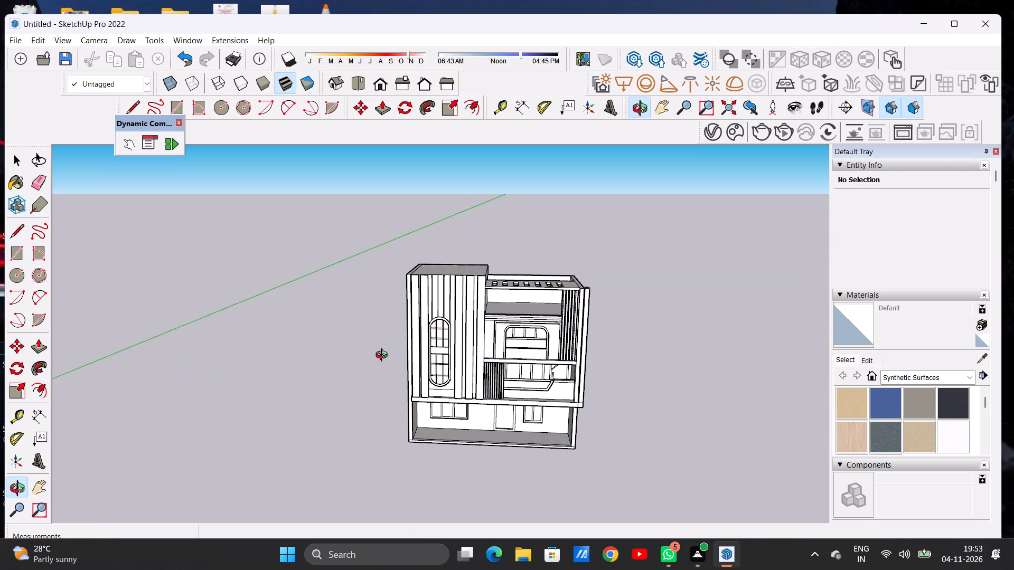
scroll(438, 362, "down", 6)
scroll(457, 342, "up", 11)
left_click_drag(500, 351, 501, 250)
left_click_drag(506, 314, 511, 310)
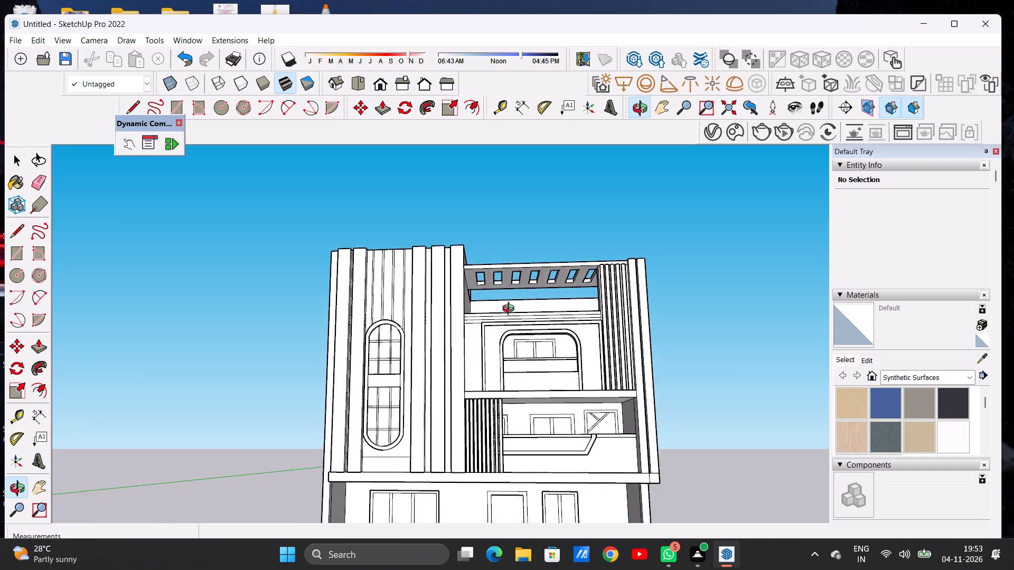
left_click_drag(511, 310, 533, 395)
scroll(417, 359, "down", 12)
scroll(454, 391, "up", 4)
scroll(456, 391, "down", 1)
scroll(456, 391, "up", 3)
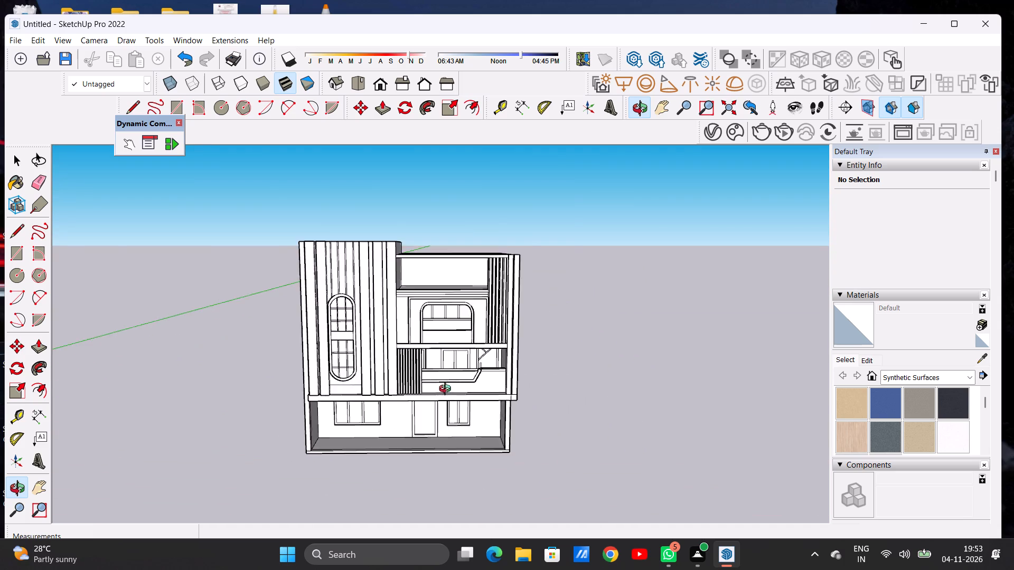
scroll(447, 390, "up", 2)
scroll(415, 363, "down", 1)
scroll(415, 363, "up", 4)
left_click_drag(457, 372, 423, 398)
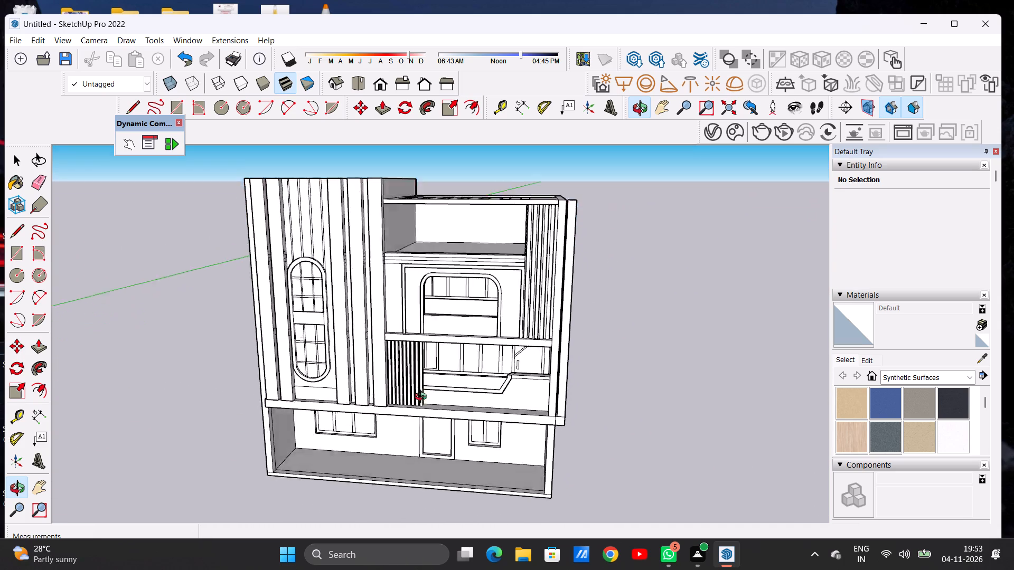
left_click_drag(423, 398, 432, 387)
scroll(519, 392, "down", 6)
left_click_drag(568, 395, 405, 395)
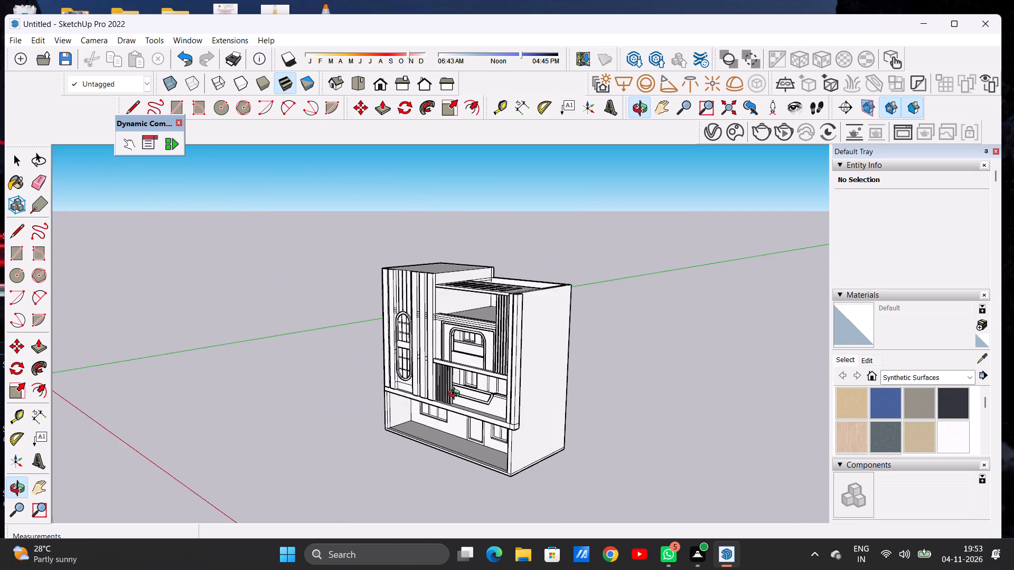
left_click_drag(548, 395, 395, 395)
left_click_drag(476, 382, 510, 406)
left_click_drag(351, 408, 509, 408)
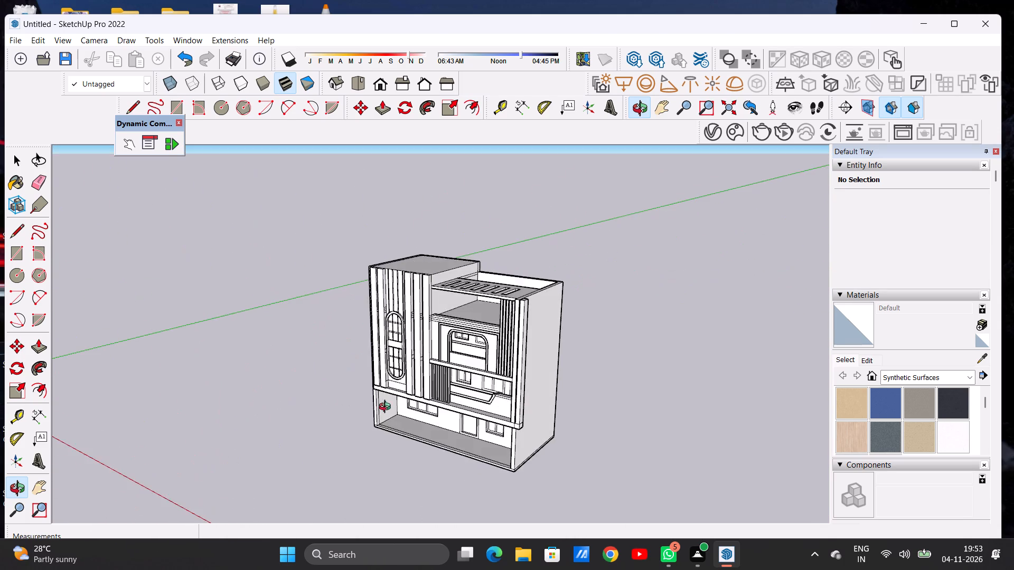
Examine the facade from the front and from above, focusing on the ground-floor base slab and the area in front of it.
left_click_drag(387, 408, 518, 394)
left_click_drag(394, 402, 416, 389)
scroll(386, 385, "down", 1)
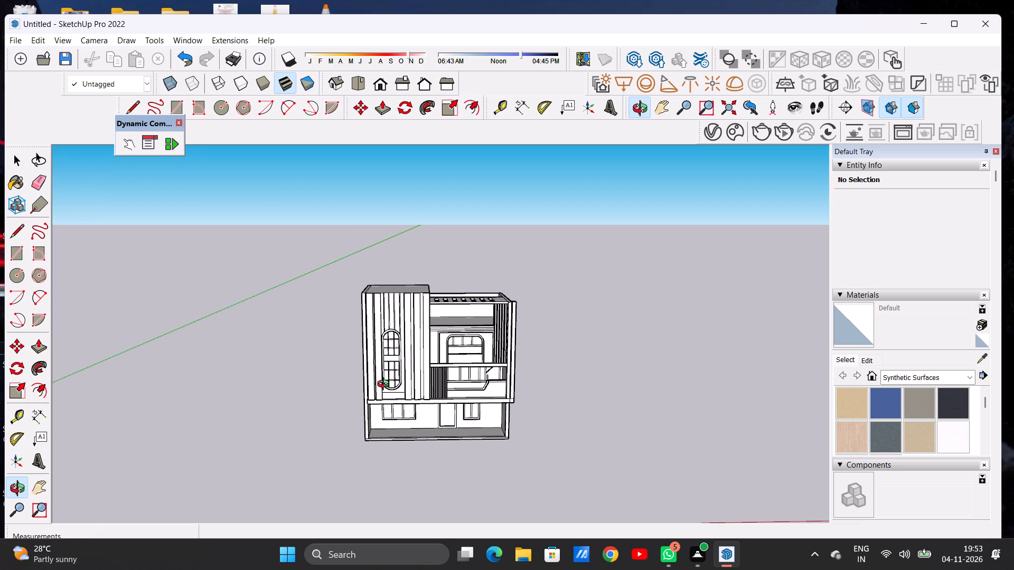
scroll(386, 385, "down", 2)
scroll(408, 424, "up", 2)
scroll(408, 424, "down", 1)
scroll(408, 424, "up", 8)
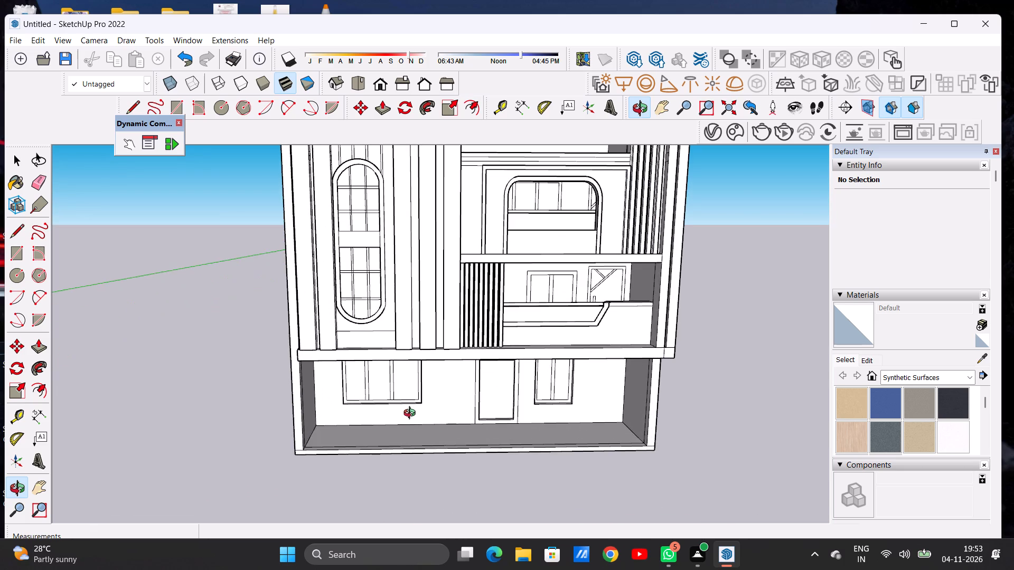
scroll(426, 378, "down", 8)
left_click_drag(430, 389, 420, 469)
scroll(411, 415, "up", 2)
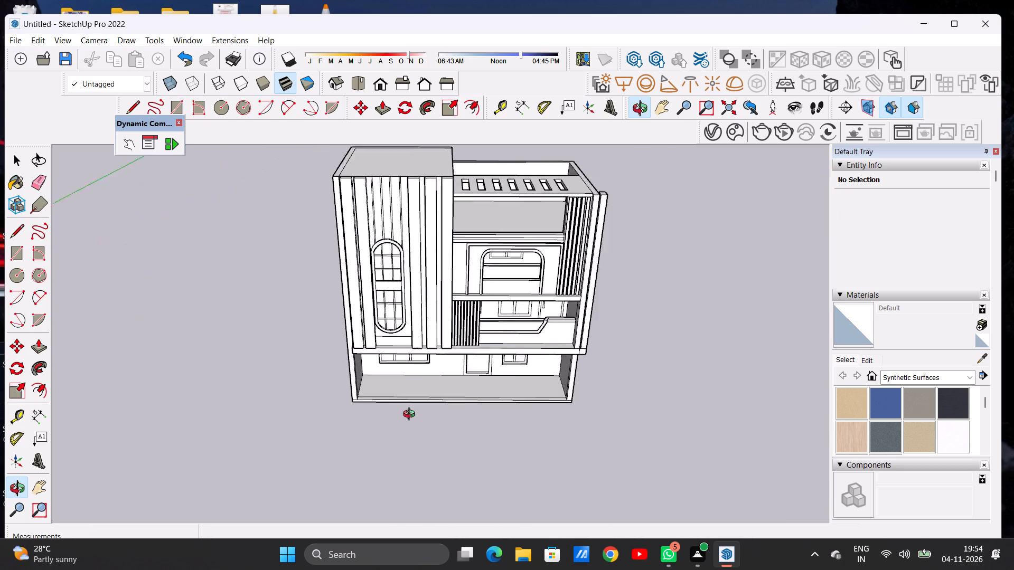
scroll(411, 415, "up", 5)
left_click_drag(412, 397, 405, 448)
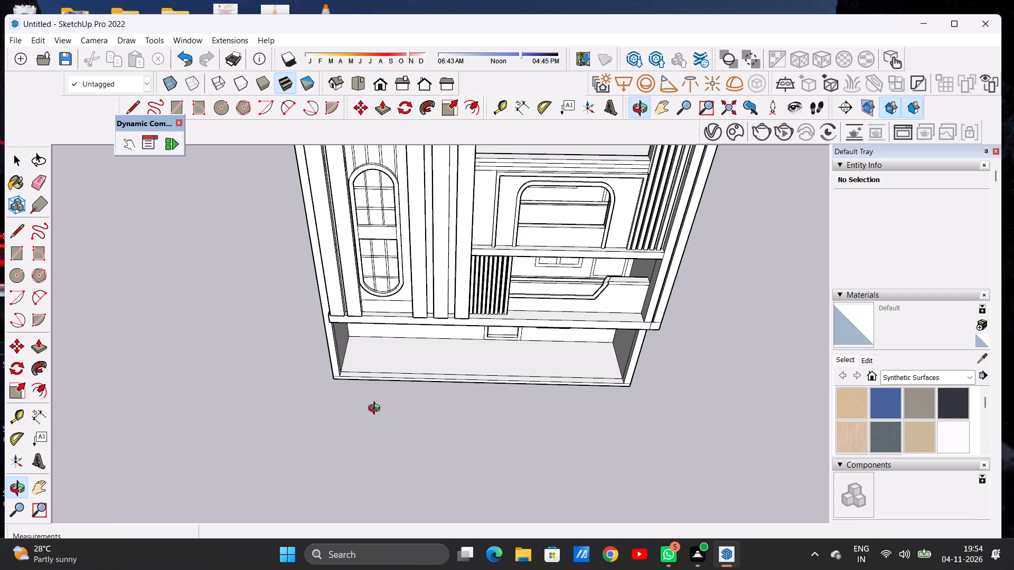
scroll(356, 394, "up", 4)
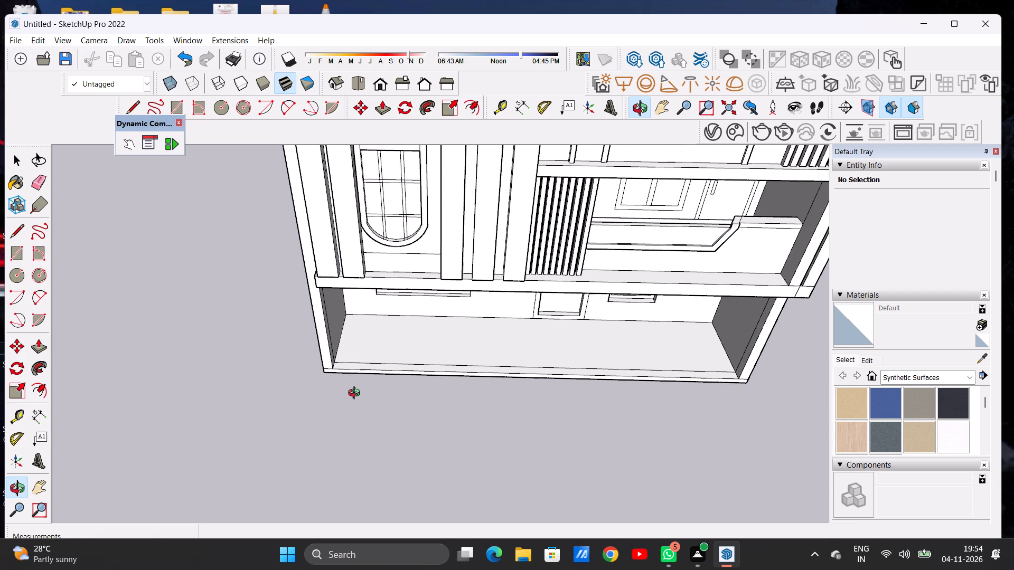
scroll(356, 394, "down", 5)
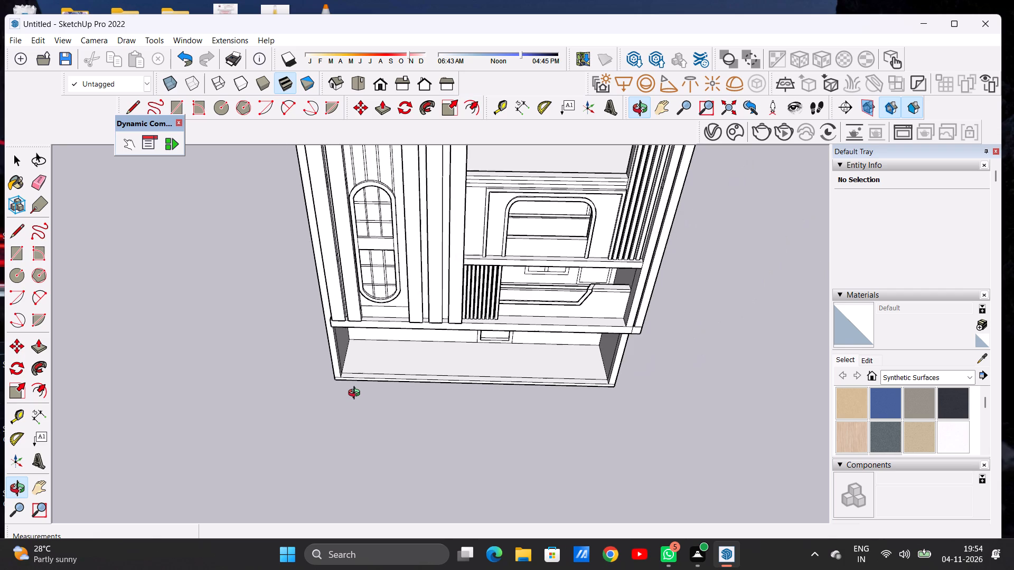
scroll(390, 401, "up", 6)
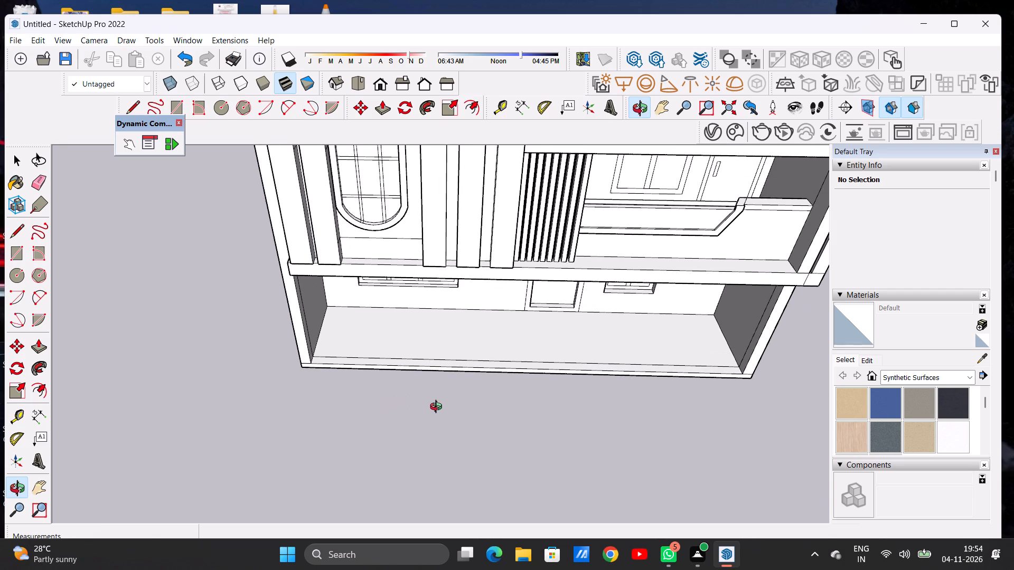
Push/Pull the ground-floor base slab's front face outward about 16' 10 1/8" to form a forecourt in front of the house.
left_click_drag(444, 426, 410, 340)
left_click_drag(424, 414, 267, 397)
scroll(331, 372, "down", 6)
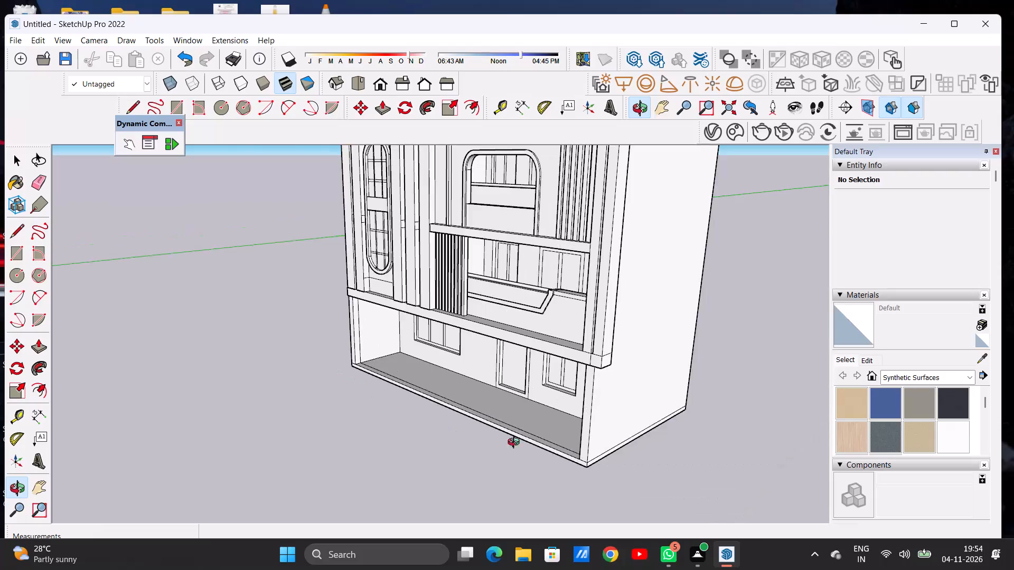
scroll(527, 444, "up", 8)
scroll(522, 455, "down", 1)
scroll(522, 455, "up", 6)
key("p")
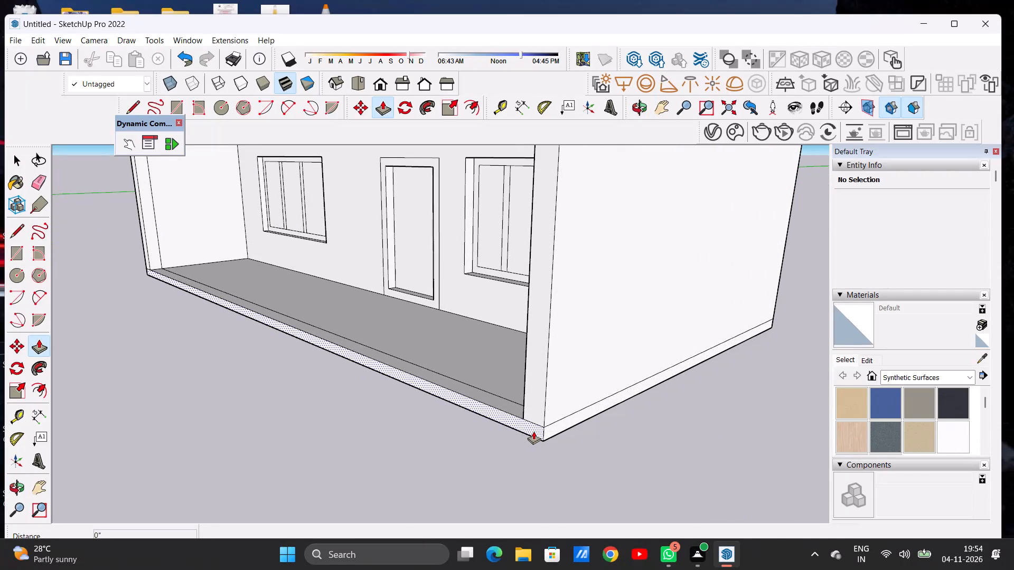
left_click(533, 431)
scroll(513, 441, "down", 1)
scroll(513, 441, "up", 2)
scroll(513, 441, "down", 14)
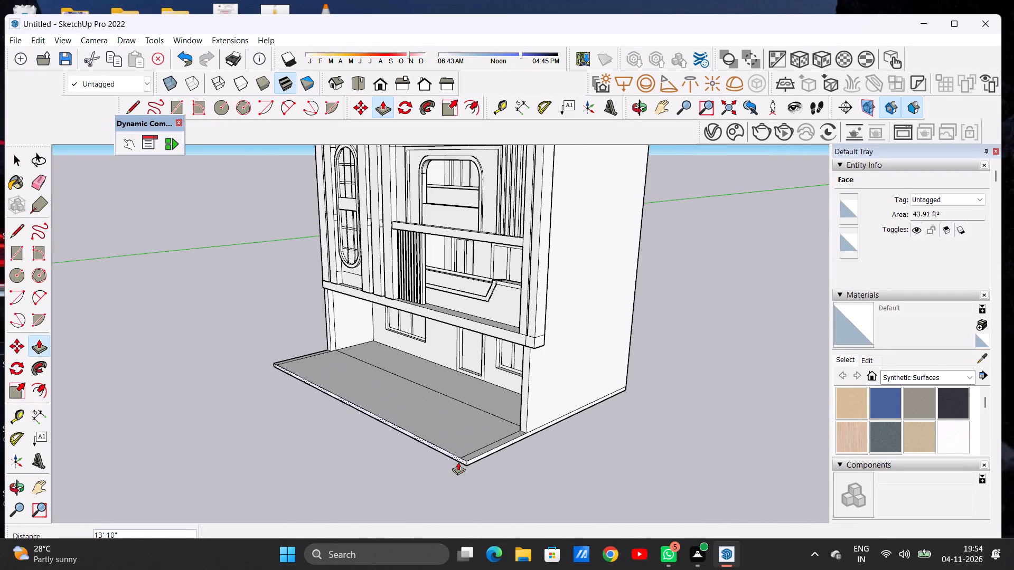
left_click(447, 468)
scroll(503, 441, "up", 3)
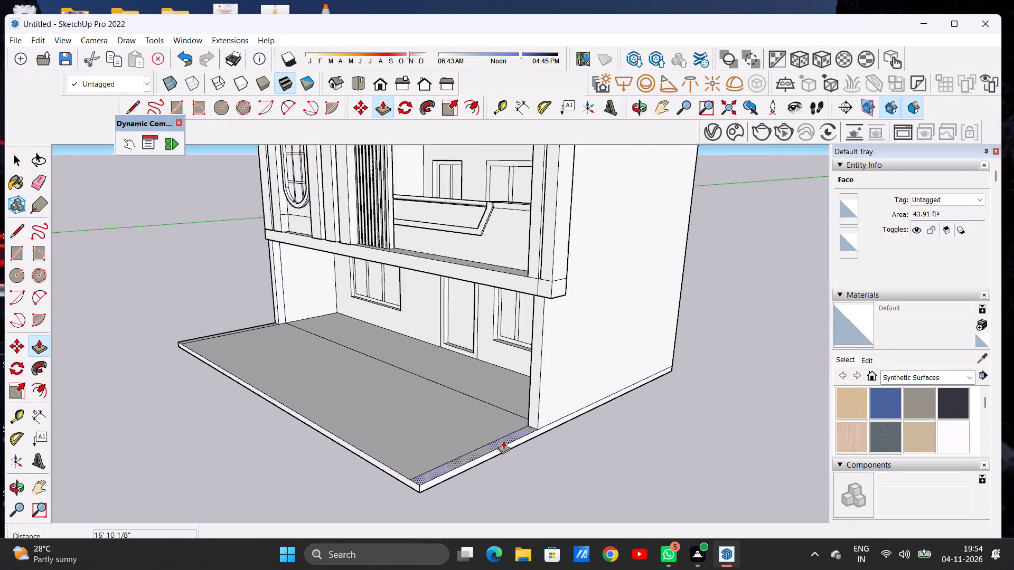
scroll(503, 441, "up", 3)
scroll(523, 436, "down", 1)
scroll(523, 436, "up", 7)
key("space")
Draw a 9" vertical line across the base slab's edge below the front corner of the terrace-side wall.
scroll(514, 407, "down", 7)
scroll(560, 423, "up", 3)
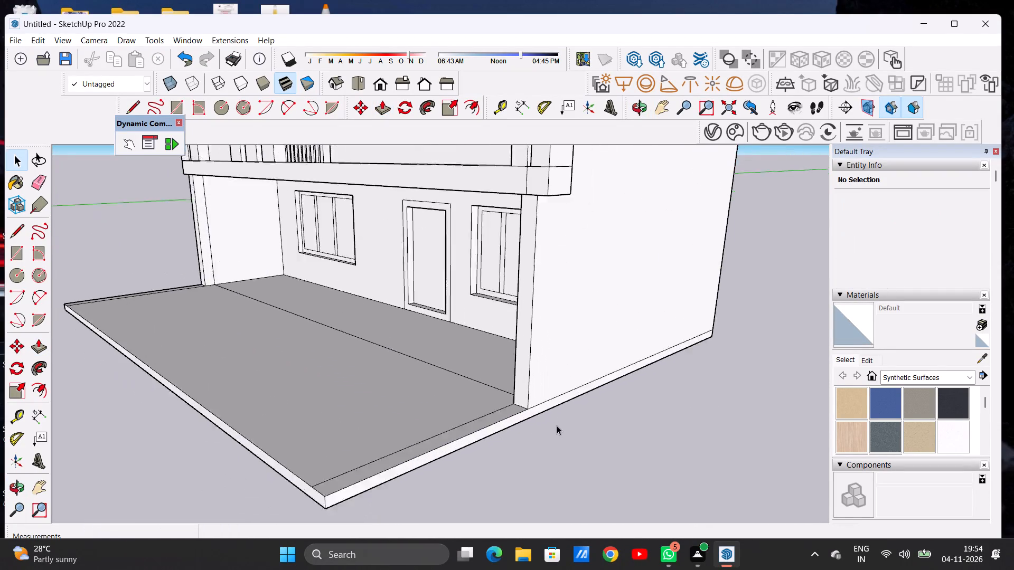
scroll(557, 425, "up", 2)
key("o")
left_click_drag(554, 438, 481, 453)
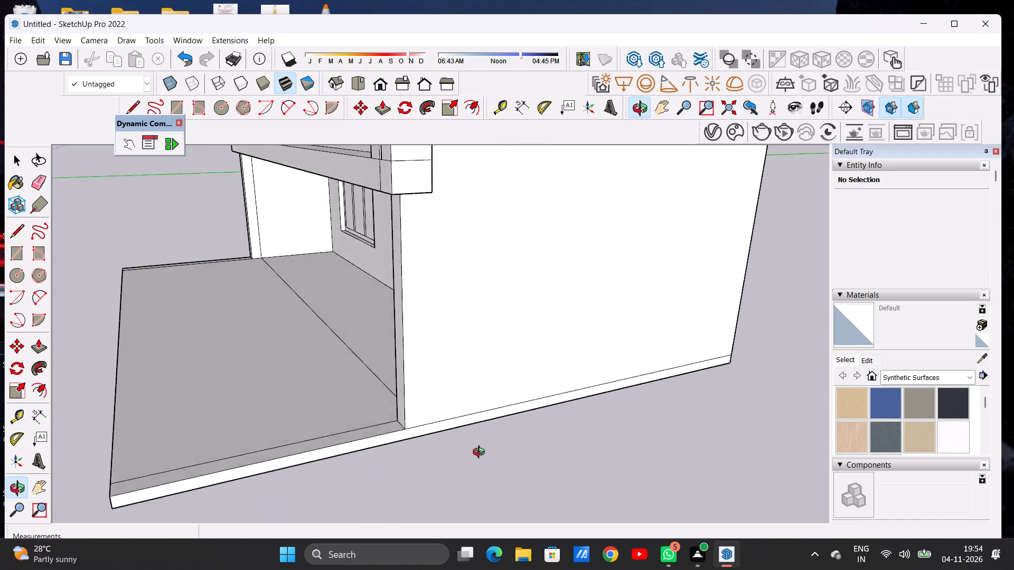
left_click_drag(481, 453, 481, 464)
scroll(653, 412, "down", 8)
scroll(566, 441, "down", 1)
scroll(564, 441, "up", 7)
scroll(534, 434, "down", 1)
scroll(534, 434, "up", 1)
left_click_drag(555, 431, 520, 432)
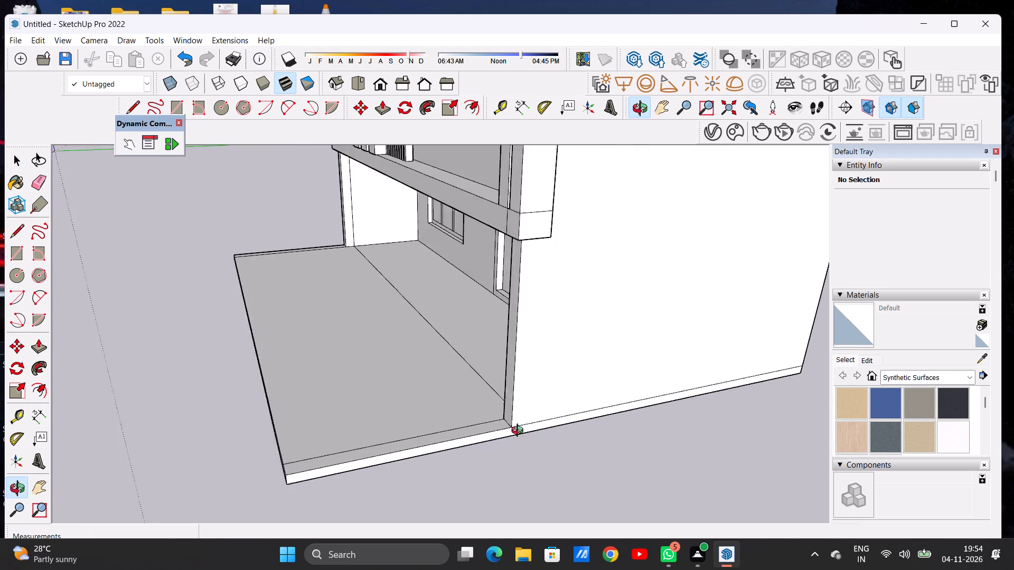
left_click_drag(520, 432, 507, 435)
scroll(489, 441, "up", 15)
key("l")
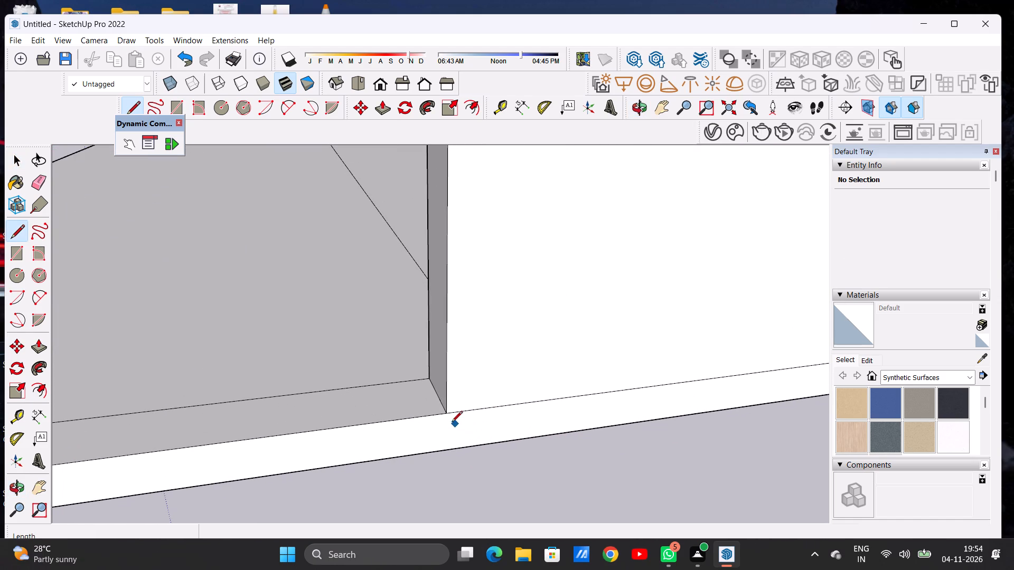
left_click(445, 412)
left_click(444, 449)
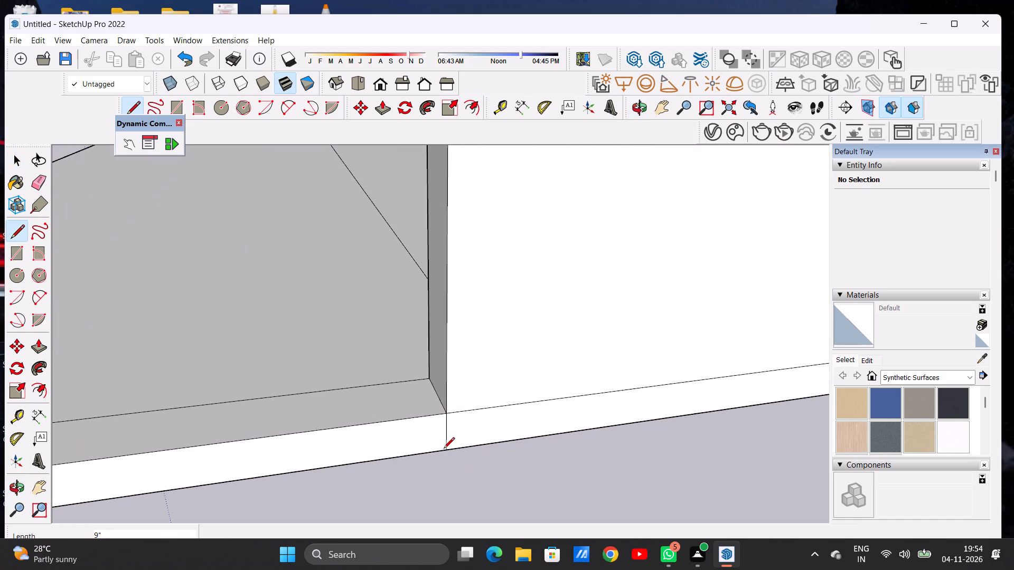
scroll(531, 448, "down", 15)
key("space")
Draw a 9" vertical line across the base slab's opposite edge, below the front corner of the tall block's outer wall.
scroll(521, 442, "down", 10)
key("o")
left_click_drag(438, 420, 490, 420)
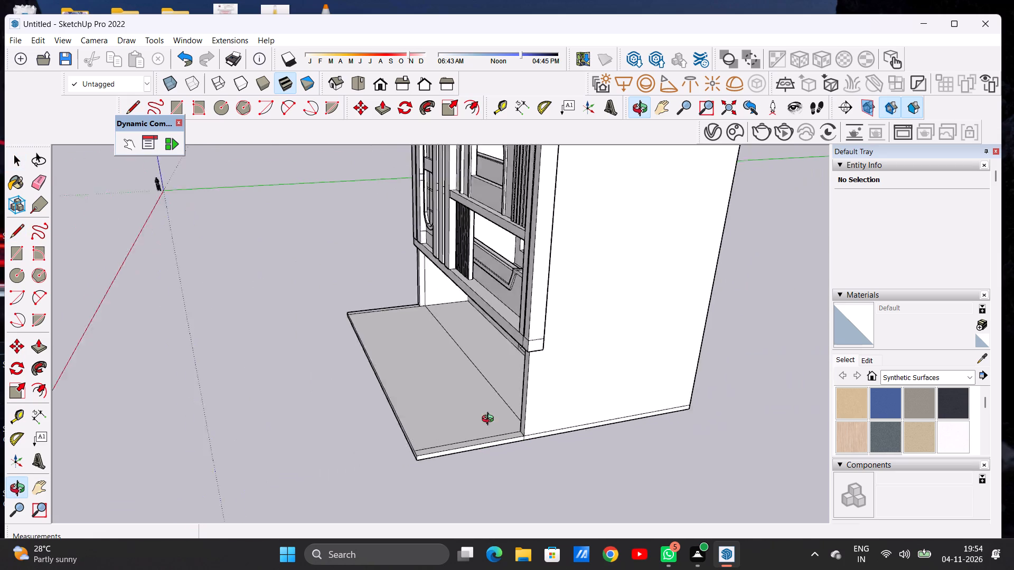
left_click_drag(490, 420, 545, 421)
left_click_drag(419, 402, 560, 386)
left_click_drag(372, 389, 573, 391)
left_click_drag(402, 403, 566, 382)
scroll(560, 384, "down", 5)
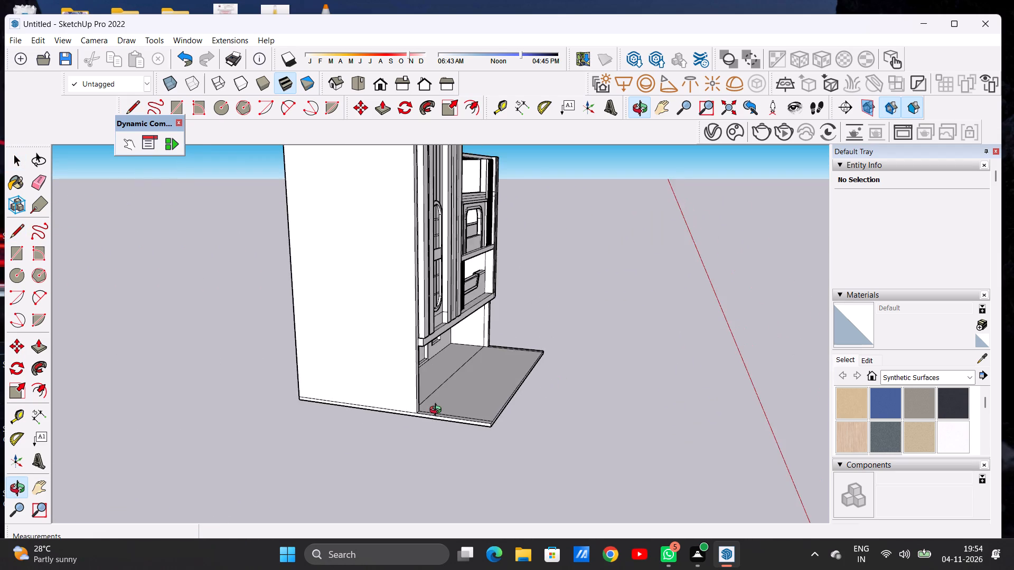
scroll(438, 411, "up", 20)
scroll(438, 411, "up", 6)
key("l")
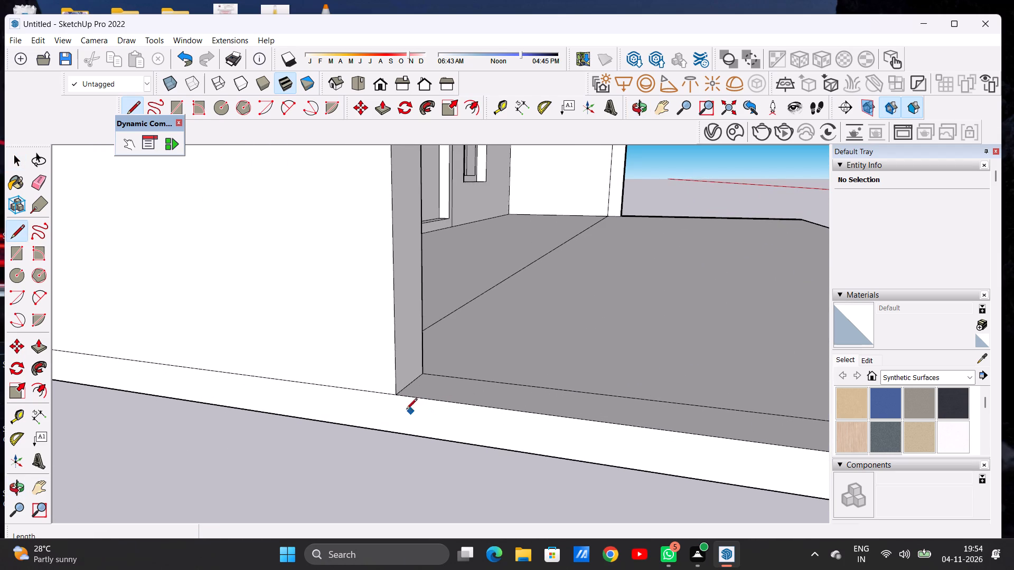
left_click(399, 394)
left_click(400, 432)
key("space")
Push/Pull the forecourt slab's side face on the tall block's side outward about 3' 3 7/16".
type("O")
scroll(434, 391, "down", 1)
scroll(434, 391, "up", 1)
scroll(434, 391, "down", 20)
scroll(434, 391, "down", 6)
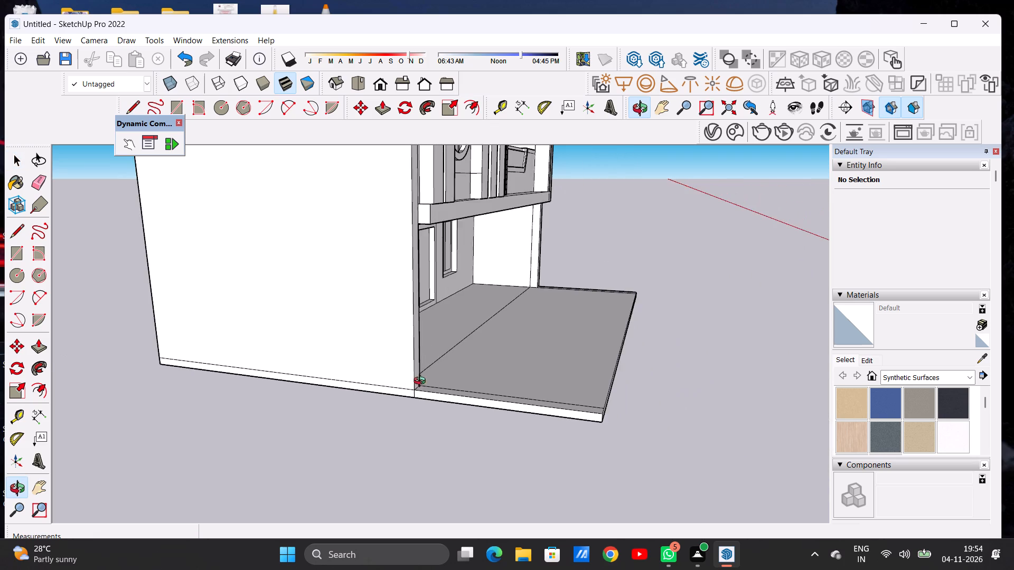
scroll(422, 382, "down", 3)
left_click_drag(498, 393, 367, 404)
scroll(400, 414, "up", 8)
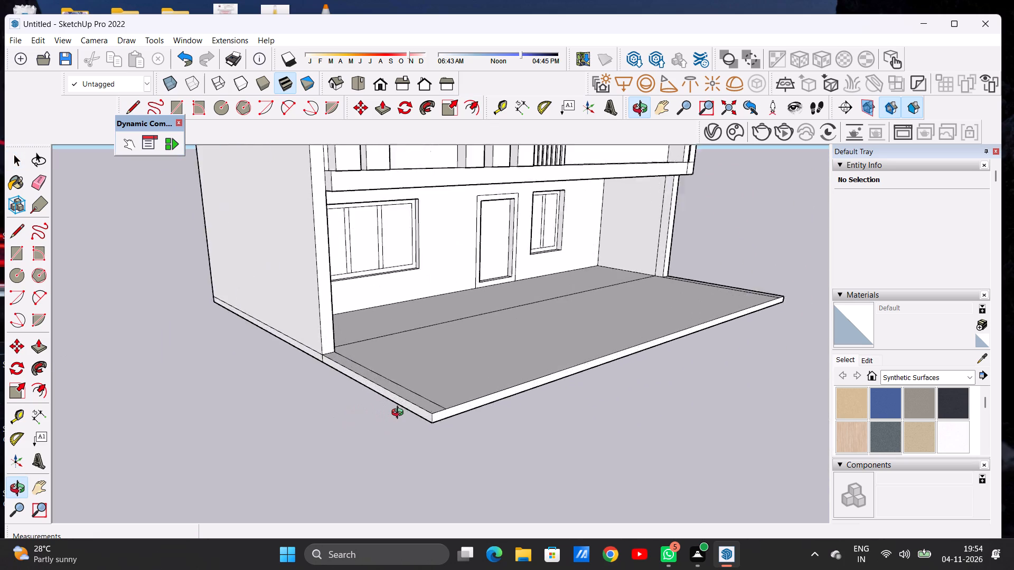
scroll(400, 414, "up", 6)
key("p")
left_click(456, 417)
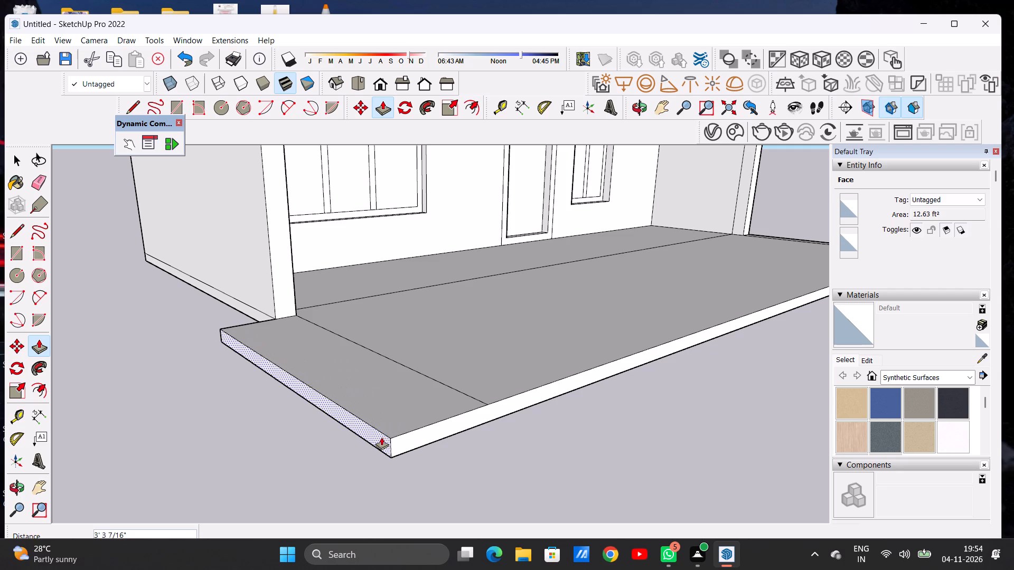
left_click(381, 437)
key("space")
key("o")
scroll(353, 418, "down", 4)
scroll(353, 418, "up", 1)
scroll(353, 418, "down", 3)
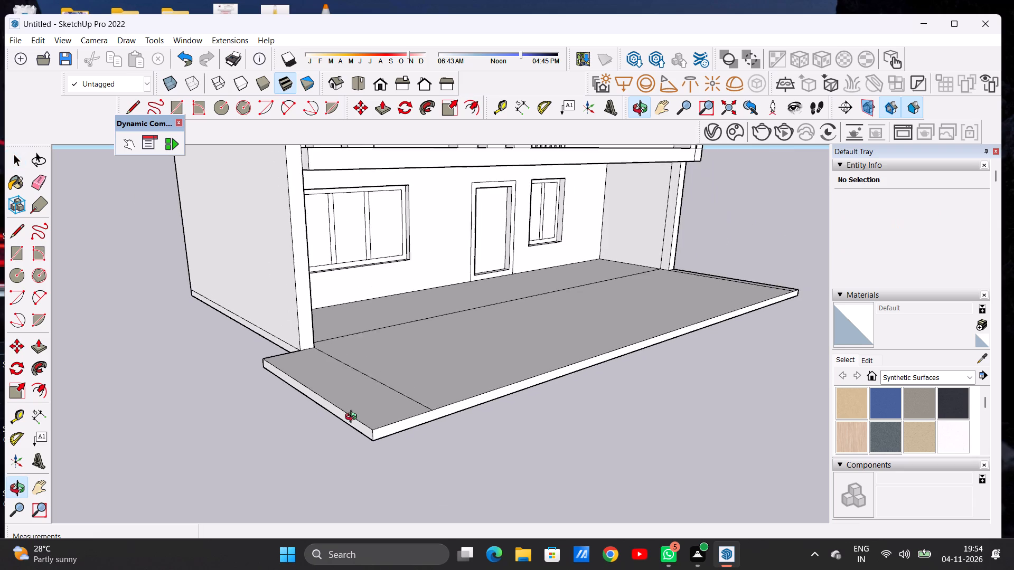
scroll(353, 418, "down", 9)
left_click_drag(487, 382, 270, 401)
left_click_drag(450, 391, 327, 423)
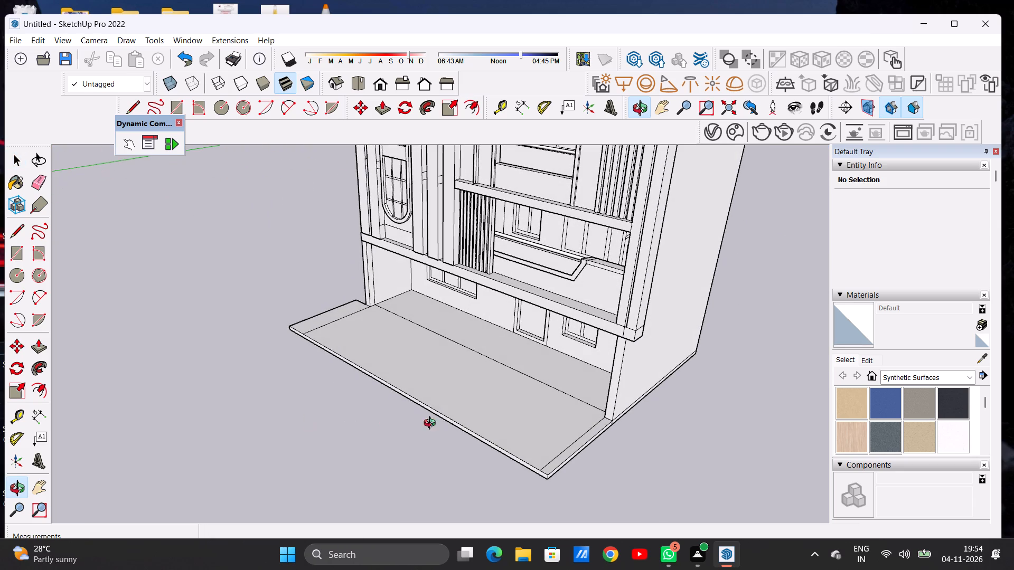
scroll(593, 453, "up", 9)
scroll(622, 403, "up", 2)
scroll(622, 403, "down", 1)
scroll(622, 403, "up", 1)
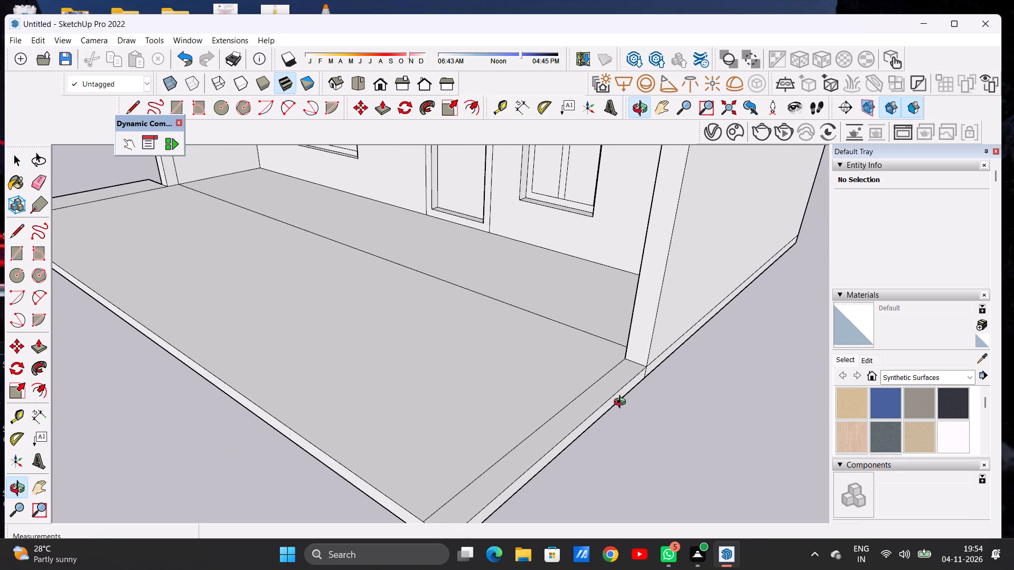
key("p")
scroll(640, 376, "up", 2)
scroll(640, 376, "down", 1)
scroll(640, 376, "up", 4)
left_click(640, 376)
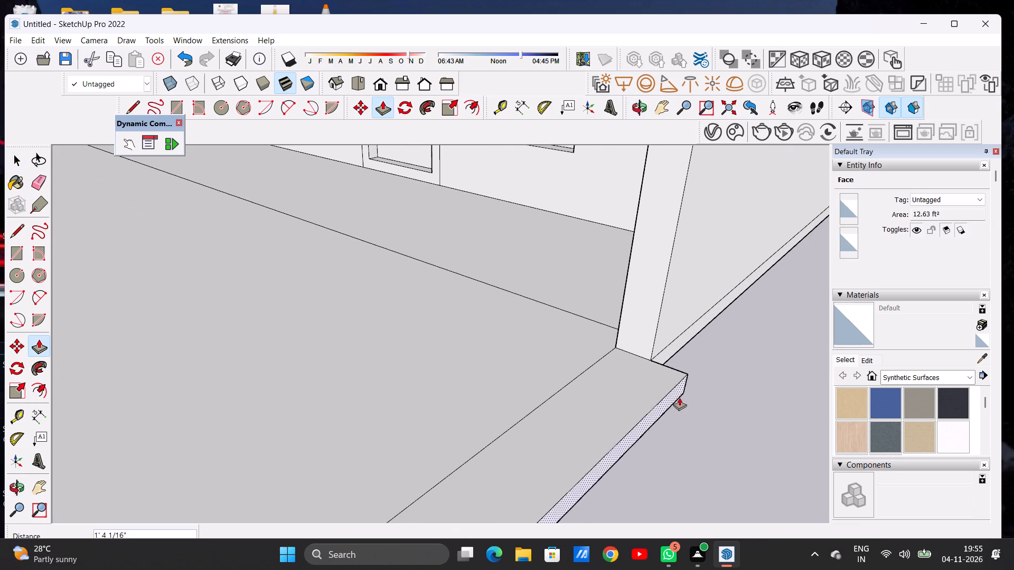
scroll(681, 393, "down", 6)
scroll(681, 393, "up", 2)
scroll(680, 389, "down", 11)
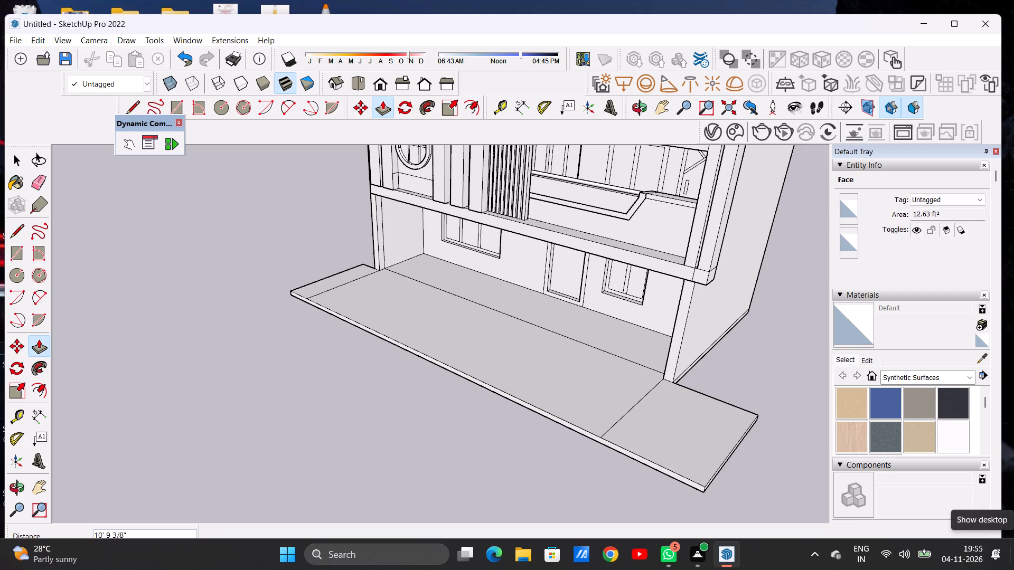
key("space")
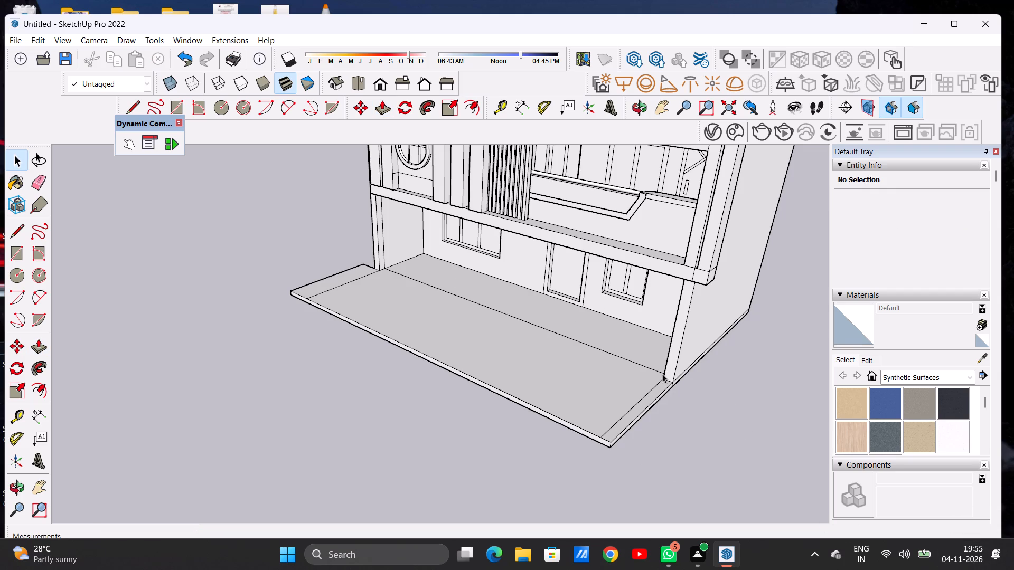
Push/Pull the forecourt slab's side face on the terrace side outward about 4' 6 3/16".
scroll(679, 411, "up", 10)
scroll(664, 378, "down", 1)
scroll(664, 378, "up", 2)
key("p")
scroll(669, 366, "up", 7)
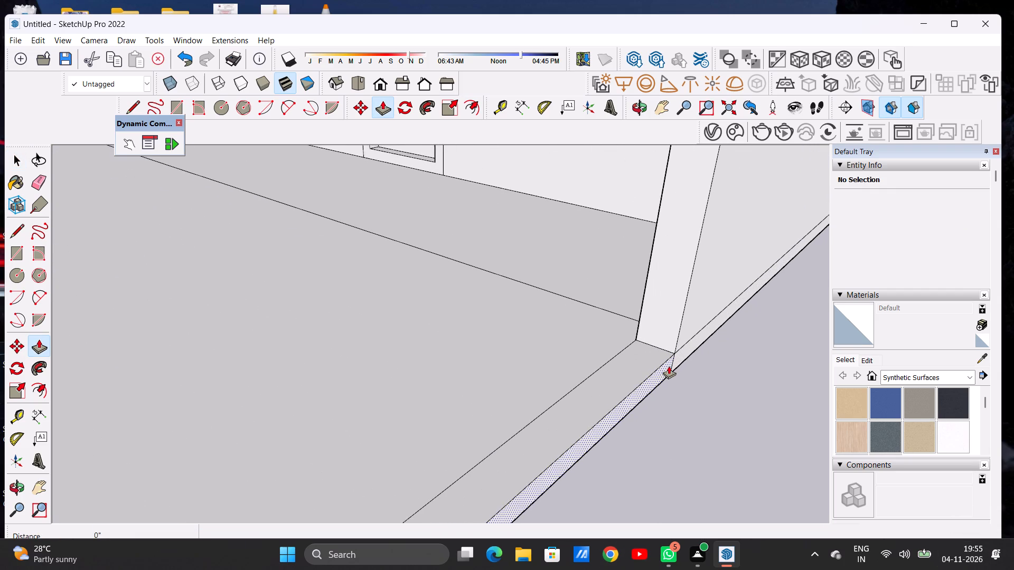
left_click(667, 367)
scroll(687, 377, "down", 8)
scroll(687, 377, "up", 1)
scroll(687, 377, "down", 7)
scroll(688, 378, "up", 1)
scroll(688, 378, "down", 5)
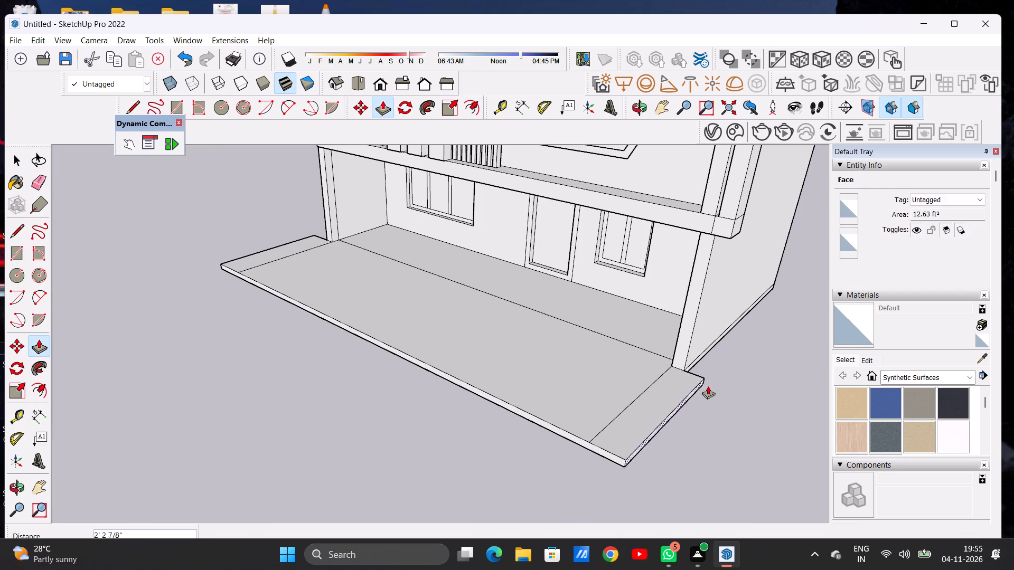
left_click(727, 389)
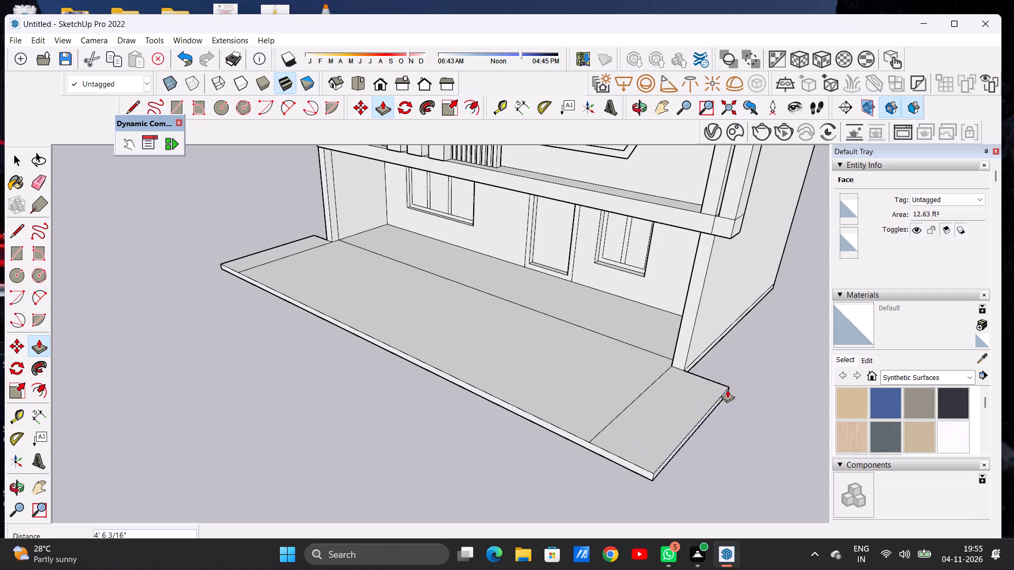
key("space")
Examine the widened forecourt slab where it meets the tall block's outer front corner.
type("O")
scroll(641, 389, "down", 6)
left_click_drag(569, 394, 694, 414)
scroll(378, 307, "up", 7)
left_click_drag(349, 302, 357, 369)
scroll(591, 329, "down", 3)
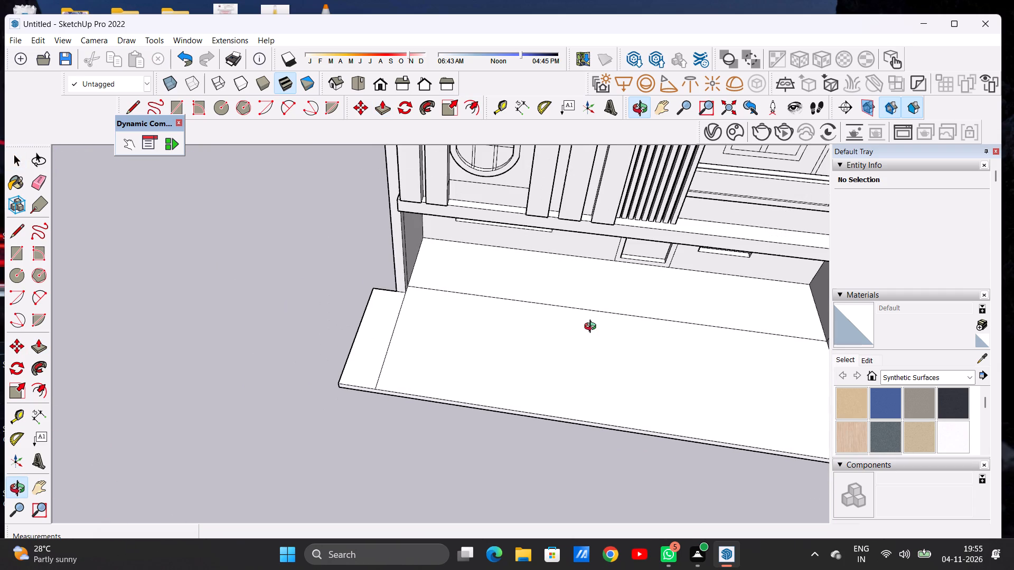
scroll(405, 302, "up", 8)
scroll(512, 310, "down", 4)
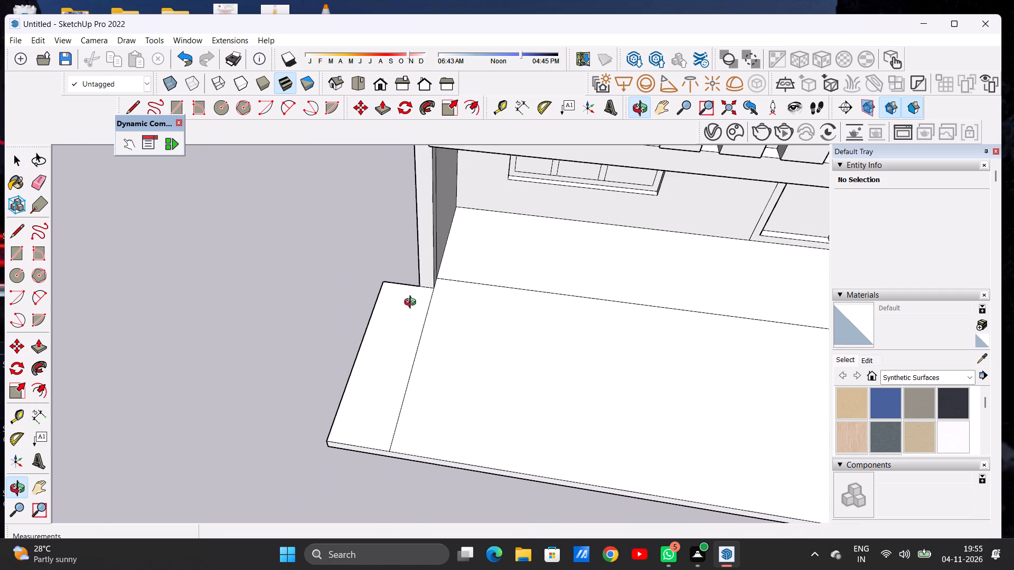
scroll(414, 302, "up", 4)
scroll(402, 304, "down", 5)
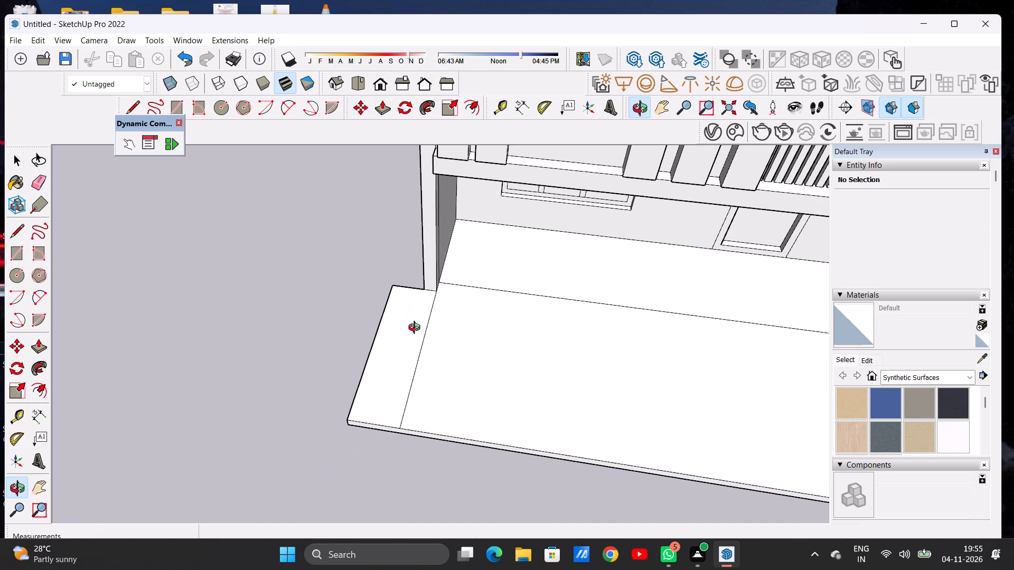
Draw a line about 4' 8 3/16" across the forecourt's side strip, just in front of the tall block's outer wall.
scroll(377, 359, "down", 5)
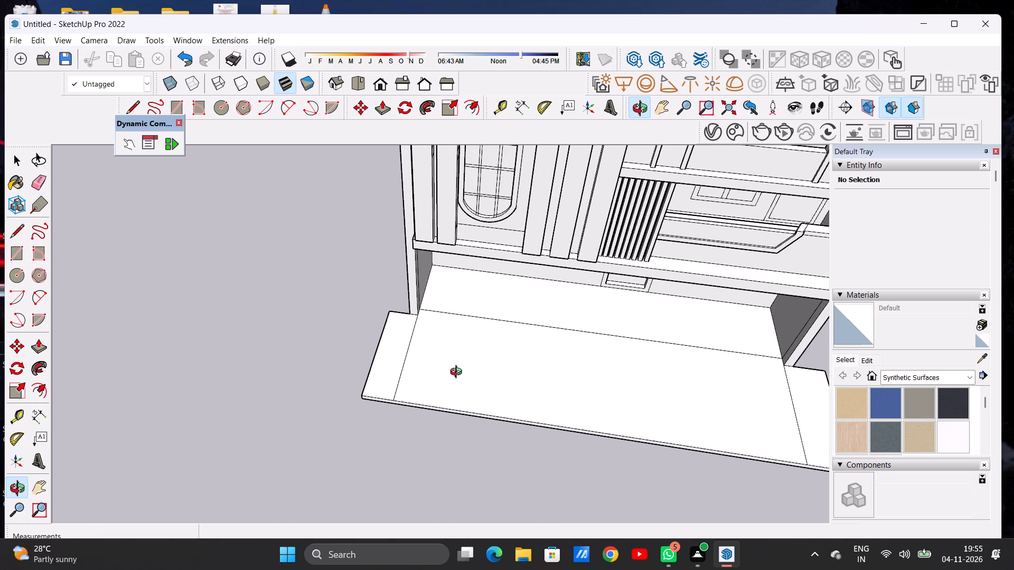
left_click_drag(470, 366, 528, 310)
scroll(387, 331, "up", 8)
left_click_drag(388, 366, 435, 357)
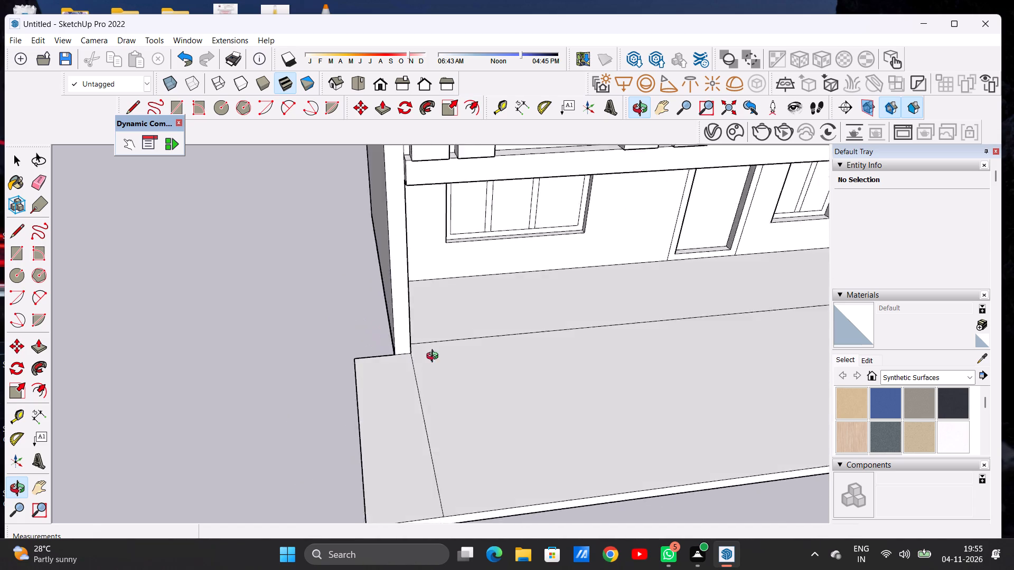
left_click_drag(435, 357, 524, 339)
left_click_drag(380, 360, 255, 368)
scroll(586, 336, "down", 4)
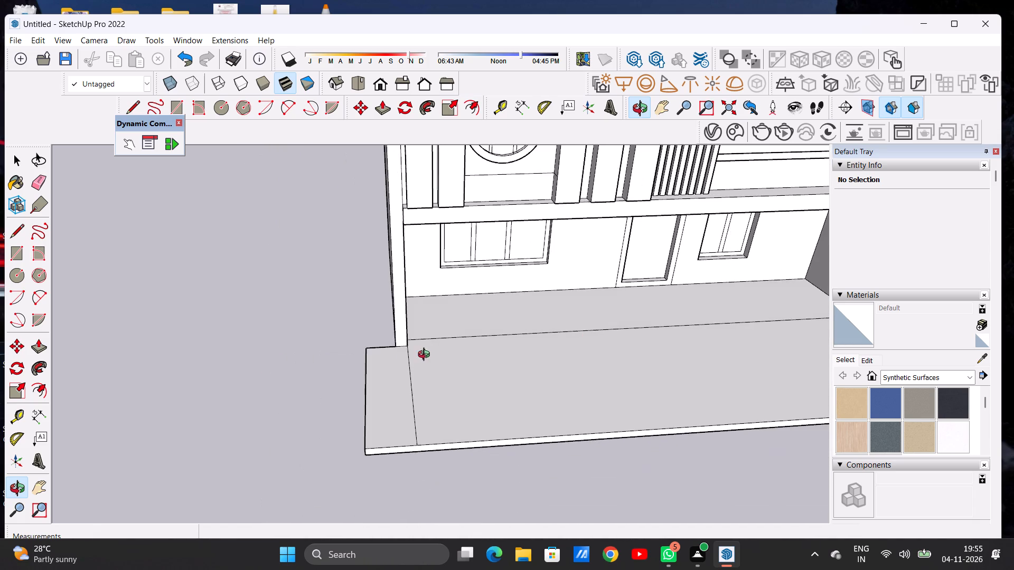
scroll(409, 356, "up", 3)
scroll(409, 356, "down", 1)
scroll(409, 356, "up", 4)
left_click_drag(419, 340, 396, 392)
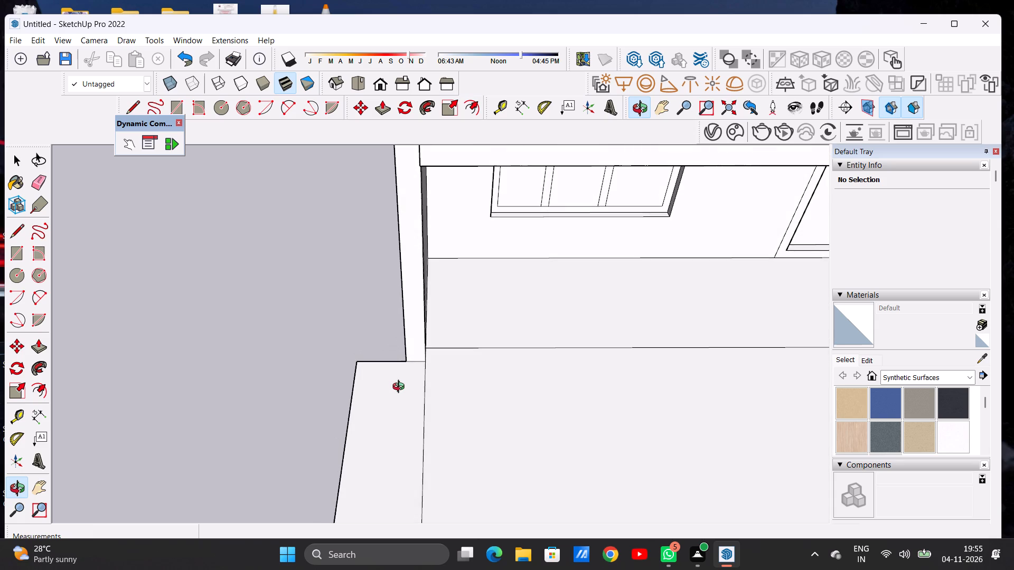
key("l")
scroll(416, 375, "up", 6)
scroll(416, 375, "down", 1)
scroll(416, 375, "up", 1)
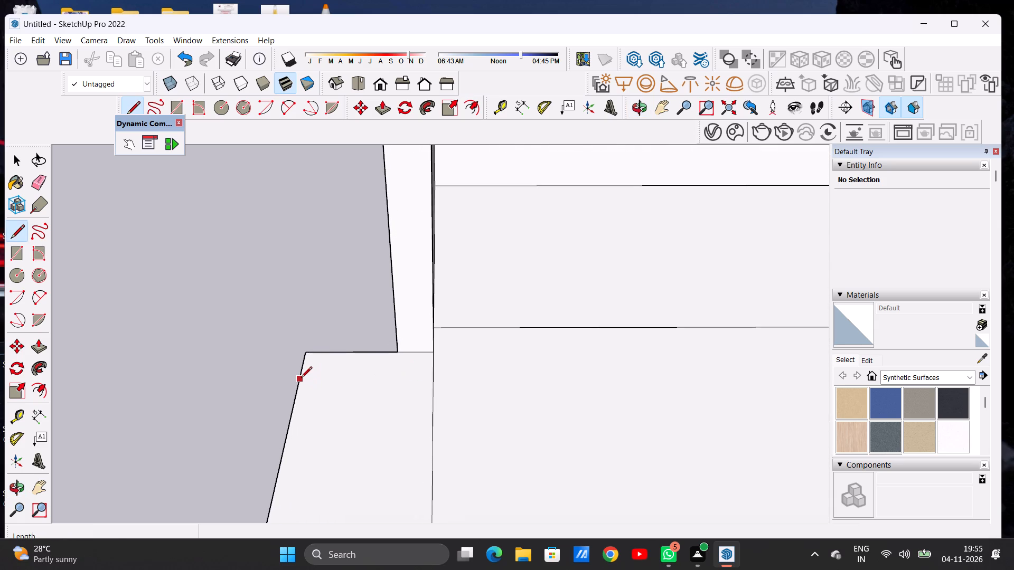
left_click(301, 377)
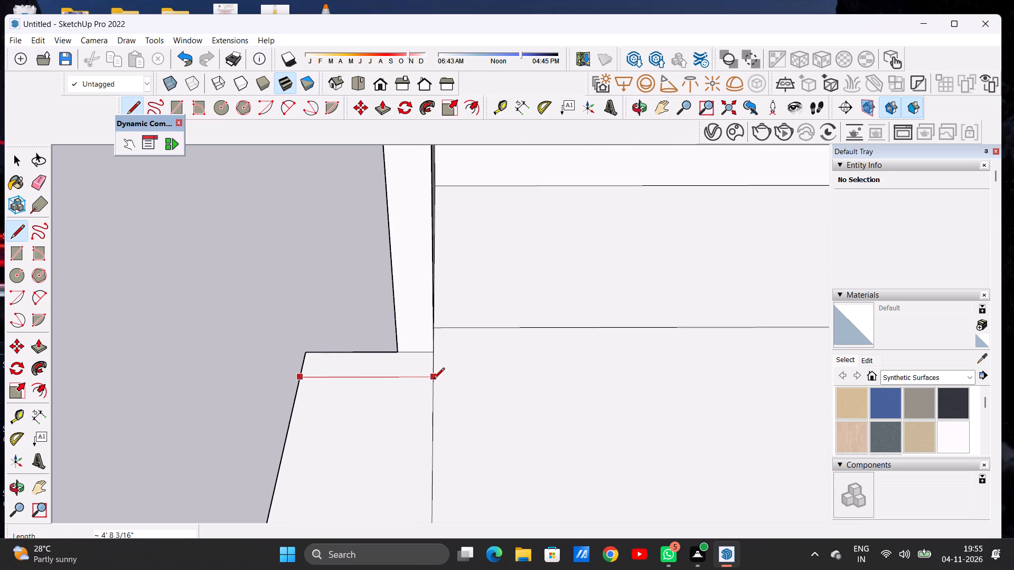
left_click(434, 379)
Push/Pull the narrow face beside the tall block's outer wall up about 8' 3" as a short boundary wall.
key("p")
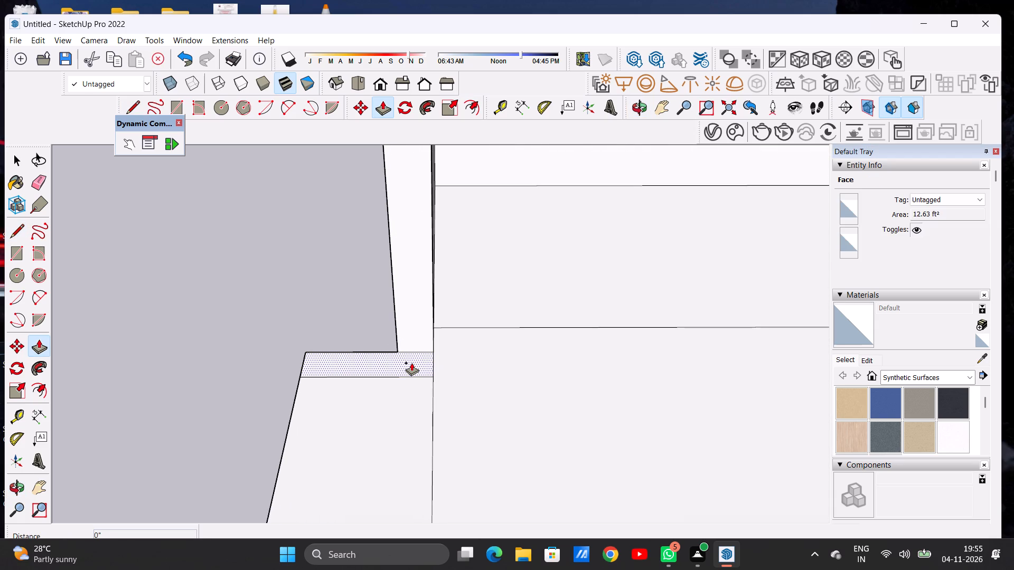
left_click(411, 363)
scroll(412, 314, "down", 12)
scroll(413, 318, "up", 1)
scroll(413, 318, "down", 3)
scroll(417, 284, "up", 2)
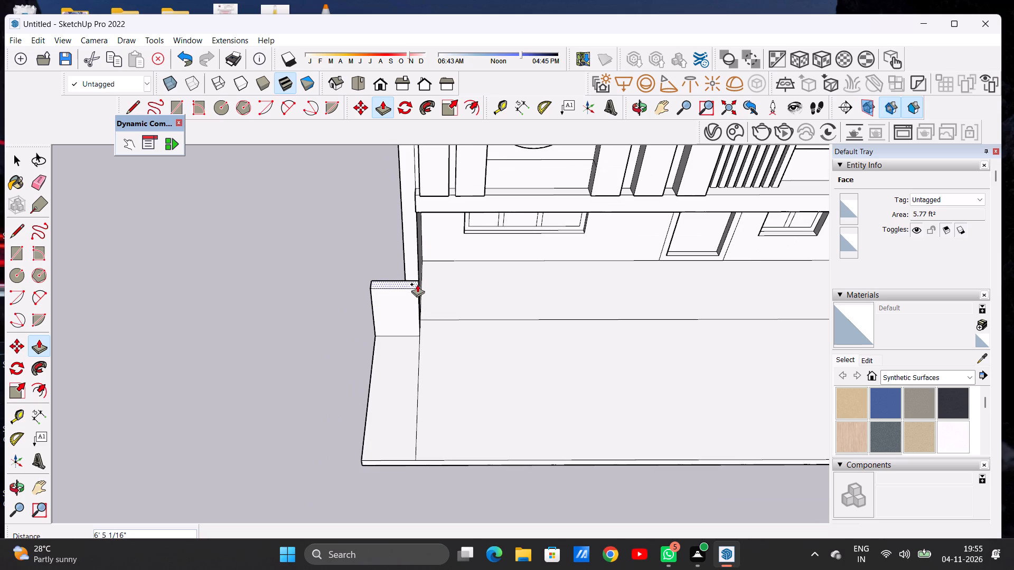
scroll(417, 284, "up", 8)
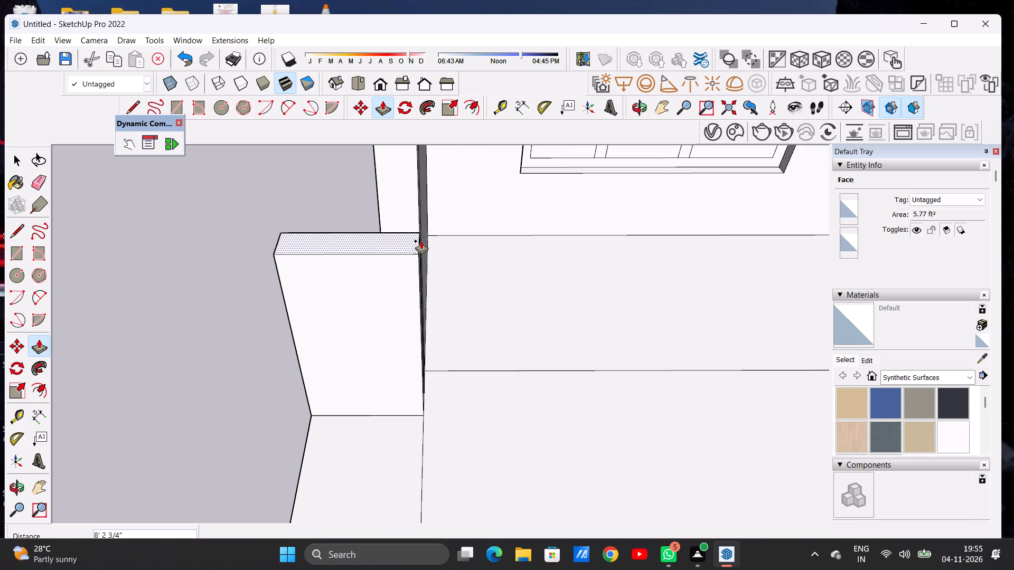
left_click(421, 241)
key("space")
Draw a matching line across the terrace-side forecourt strip, aligned with the front of the opposite short wall.
type("O")
scroll(400, 323, "down", 15)
scroll(423, 318, "up", 1)
scroll(423, 318, "down", 4)
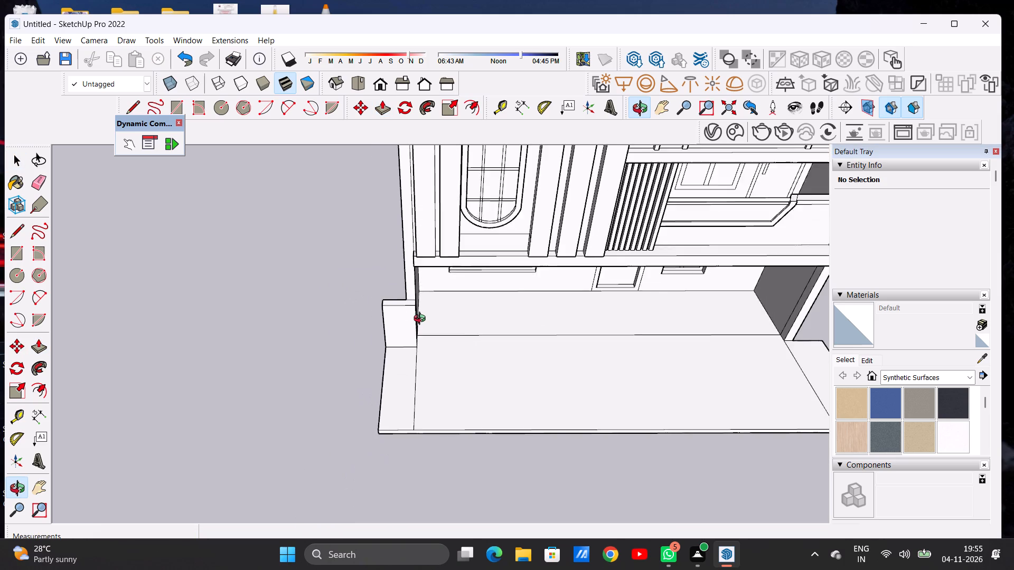
scroll(422, 320, "down", 8)
left_click_drag(452, 350, 440, 246)
scroll(692, 375, "up", 3)
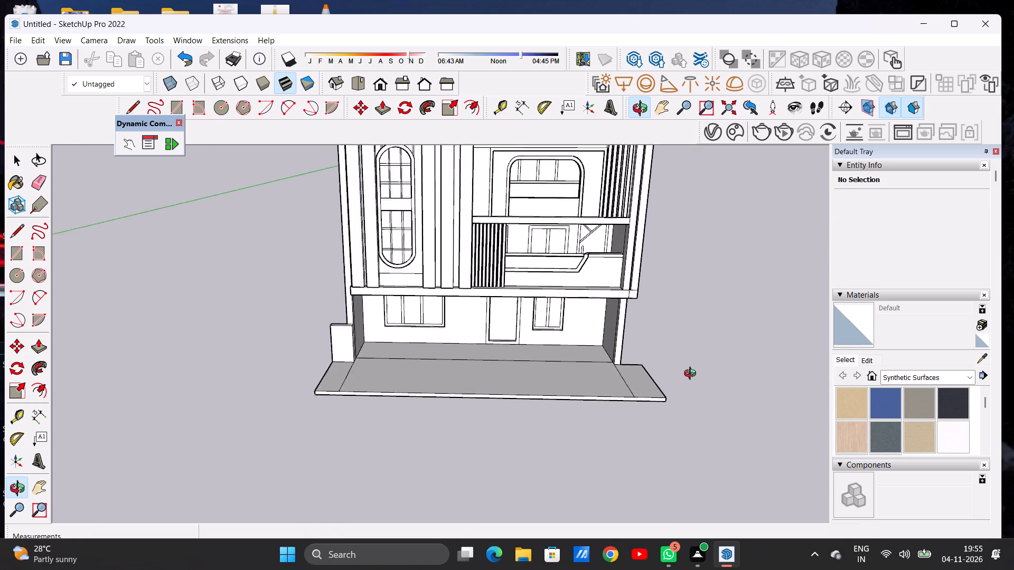
scroll(692, 375, "up", 4)
left_click_drag(638, 366, 381, 396)
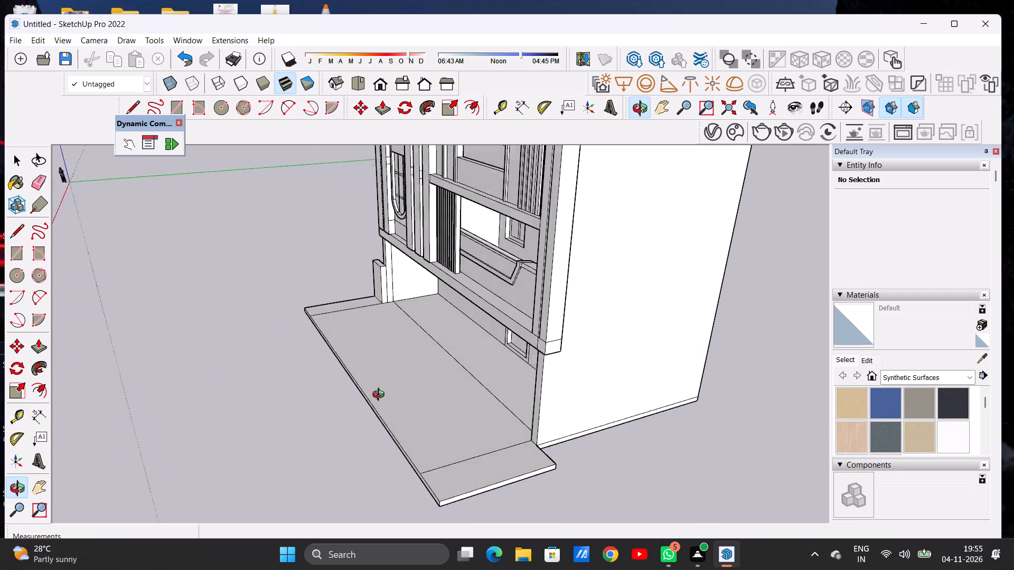
left_click_drag(381, 396, 628, 444)
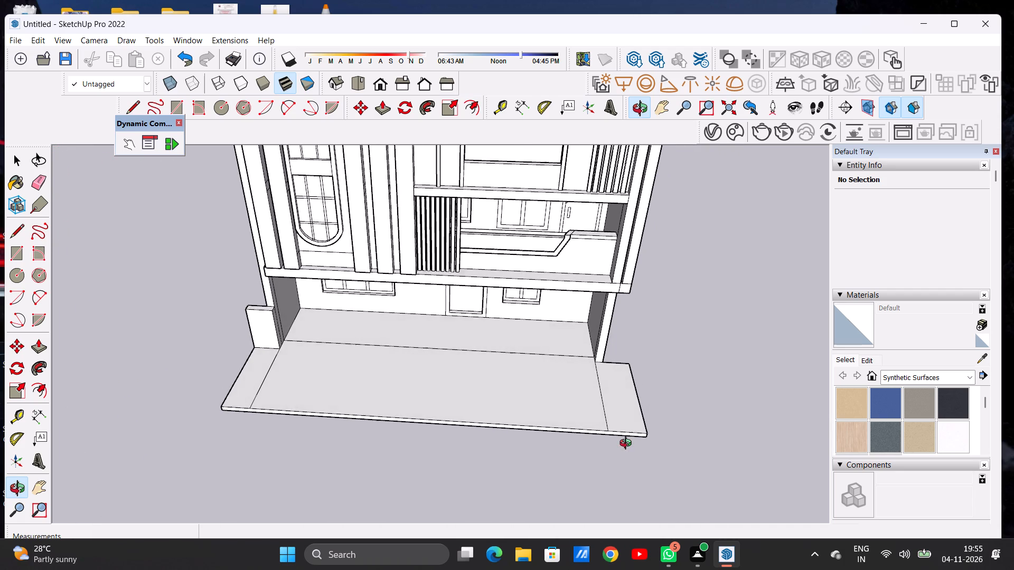
left_click_drag(628, 444, 630, 444)
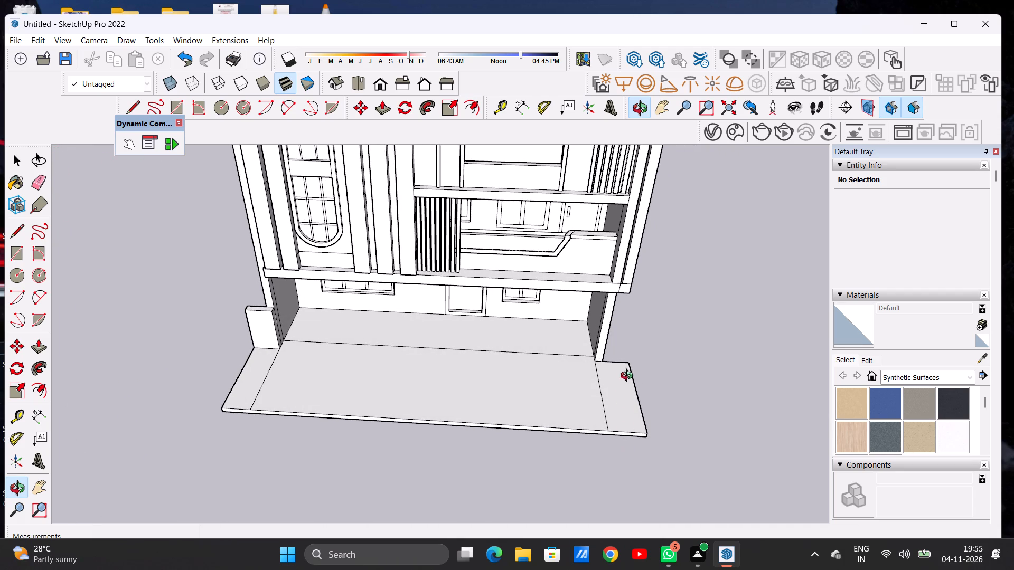
scroll(629, 375, "up", 5)
left_click_drag(618, 373, 621, 410)
scroll(651, 376, "down", 5)
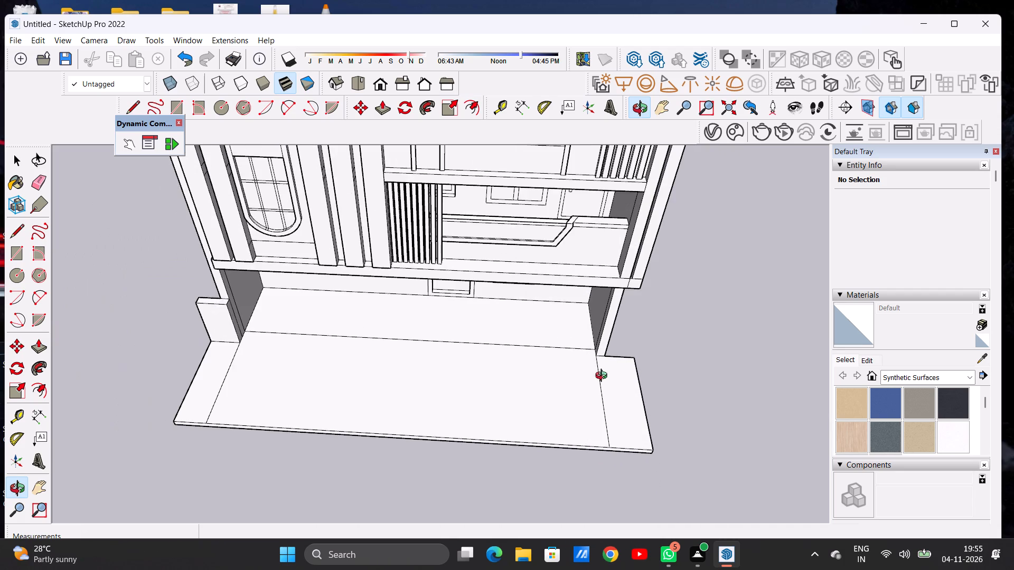
left_click_drag(565, 377, 572, 394)
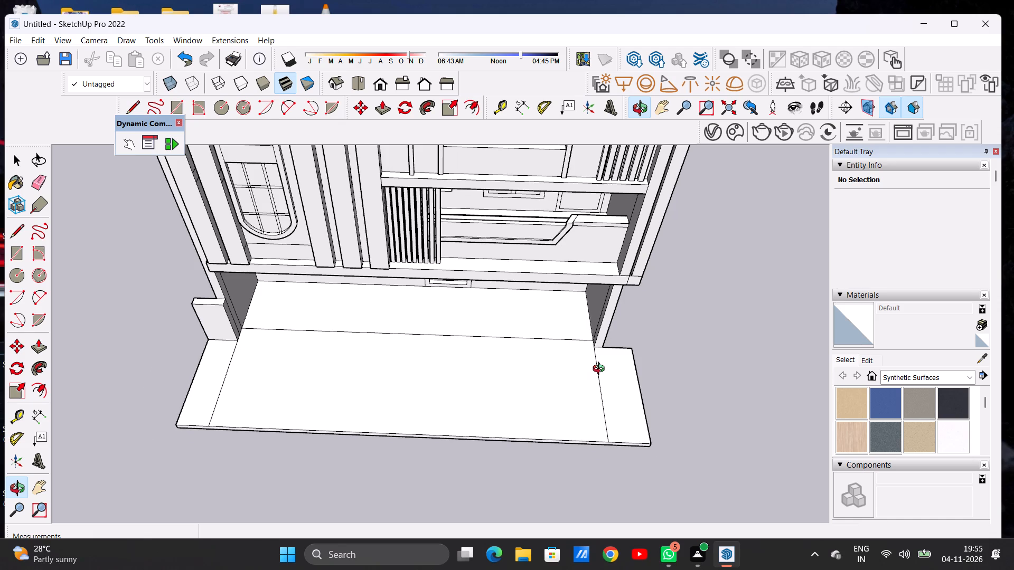
scroll(601, 370, "up", 1)
key("l")
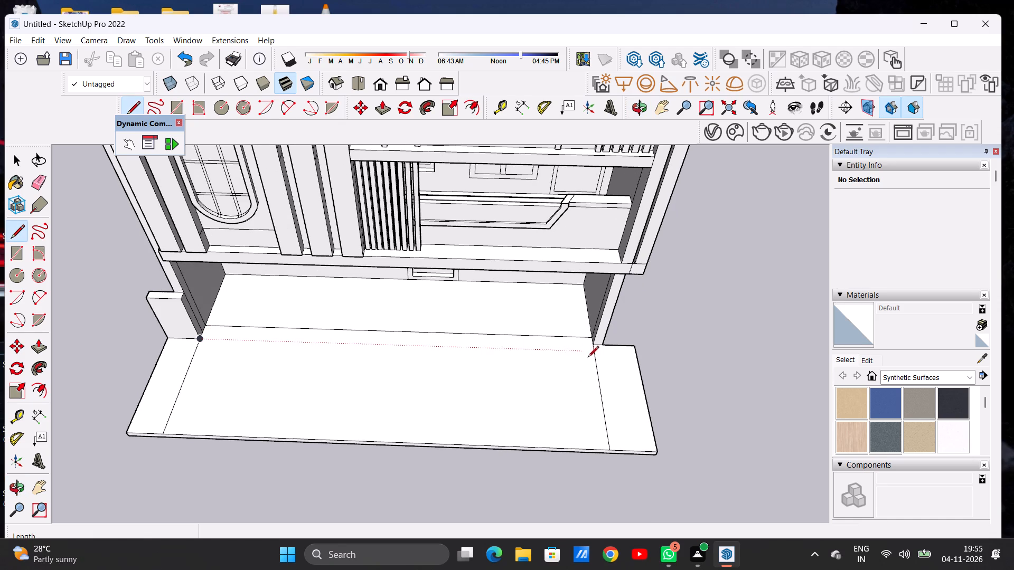
scroll(605, 357, "up", 11)
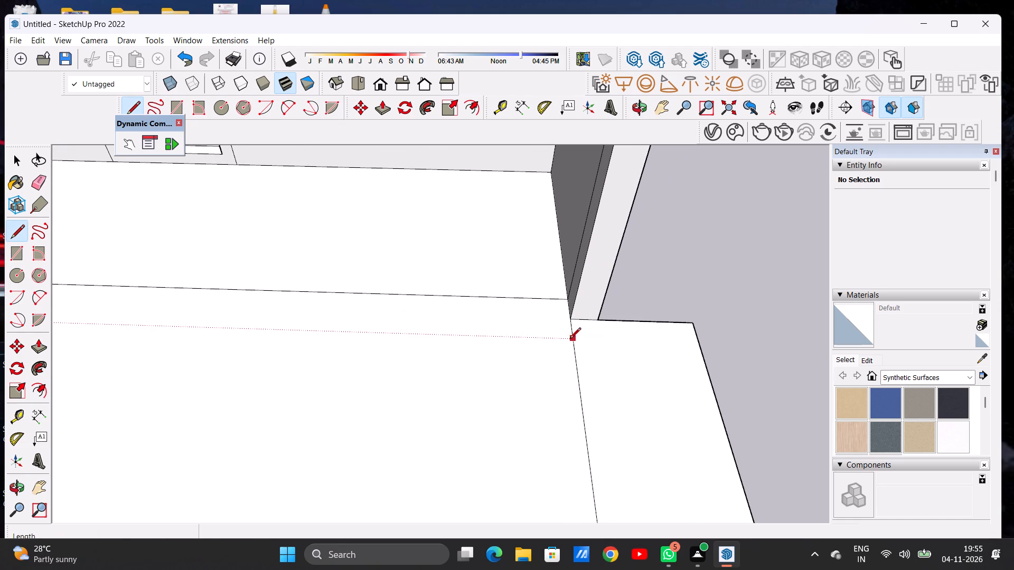
left_click(572, 343)
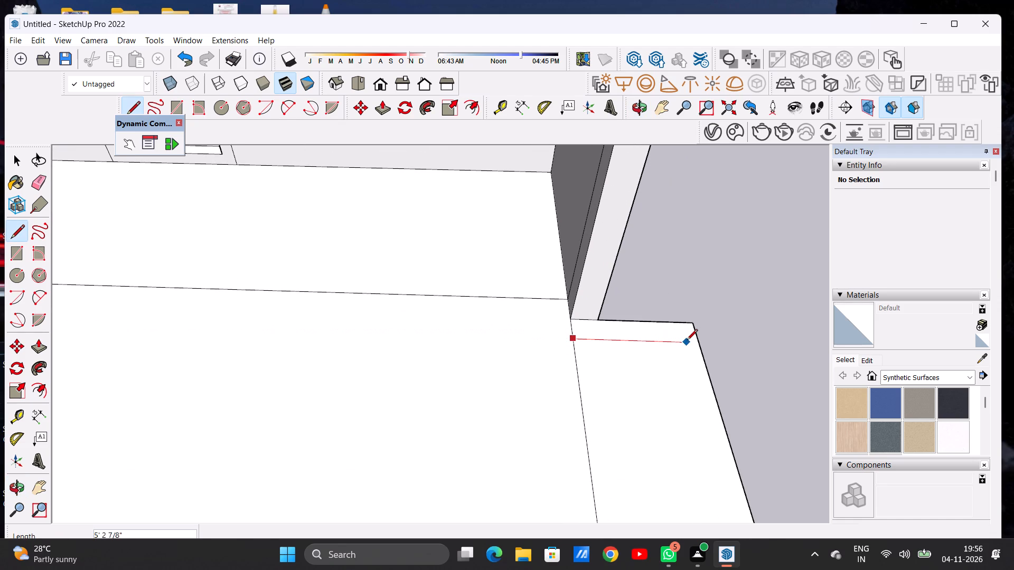
left_click(700, 345)
key("space")
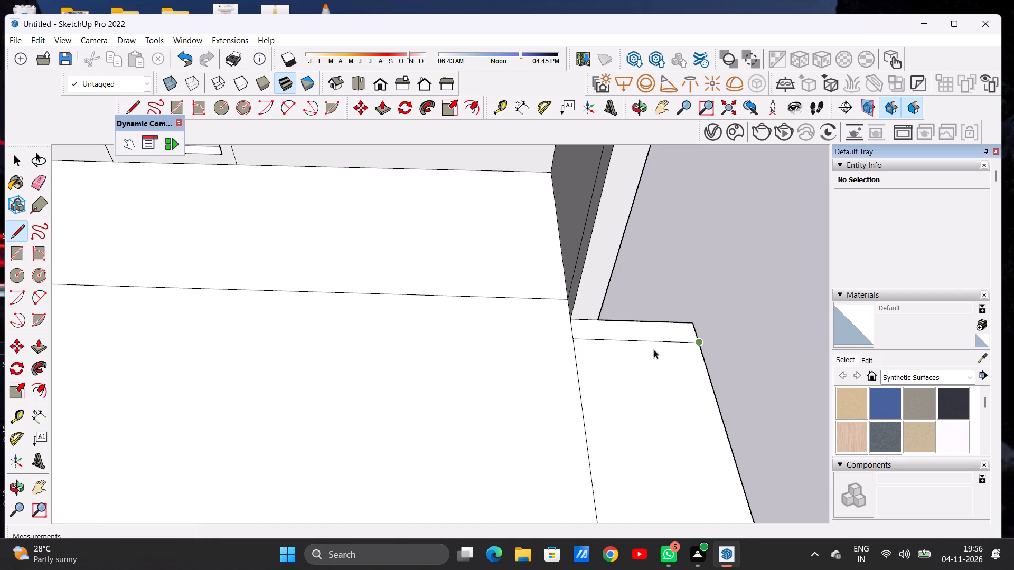
Push/Pull the narrow terrace-side face up 8' 3" to match the short wall on the tall block's side.
scroll(506, 359, "down", 9)
key("p")
scroll(551, 335, "up", 8)
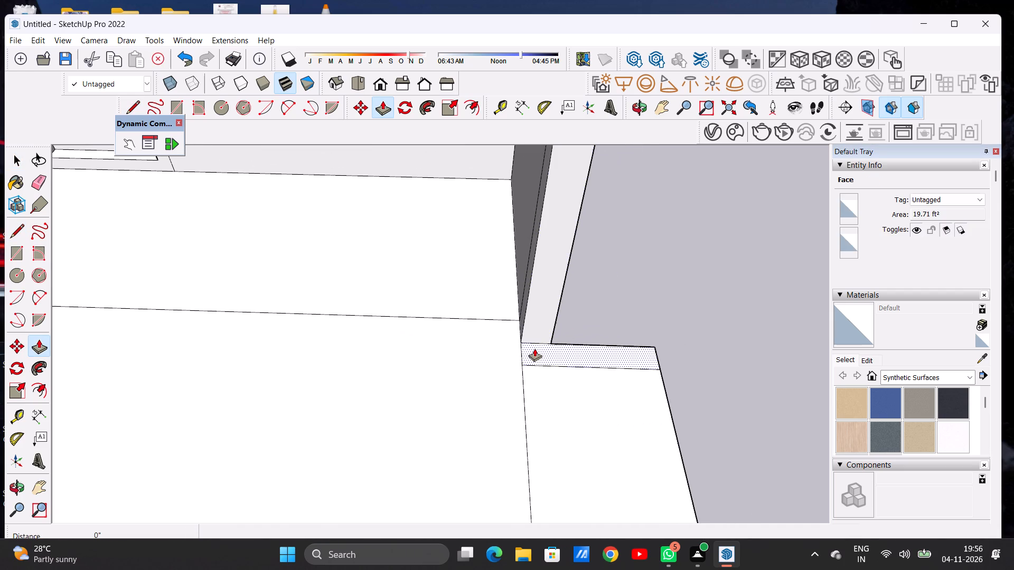
left_click(534, 348)
scroll(539, 294, "down", 9)
scroll(539, 298, "up", 1)
scroll(539, 298, "down", 11)
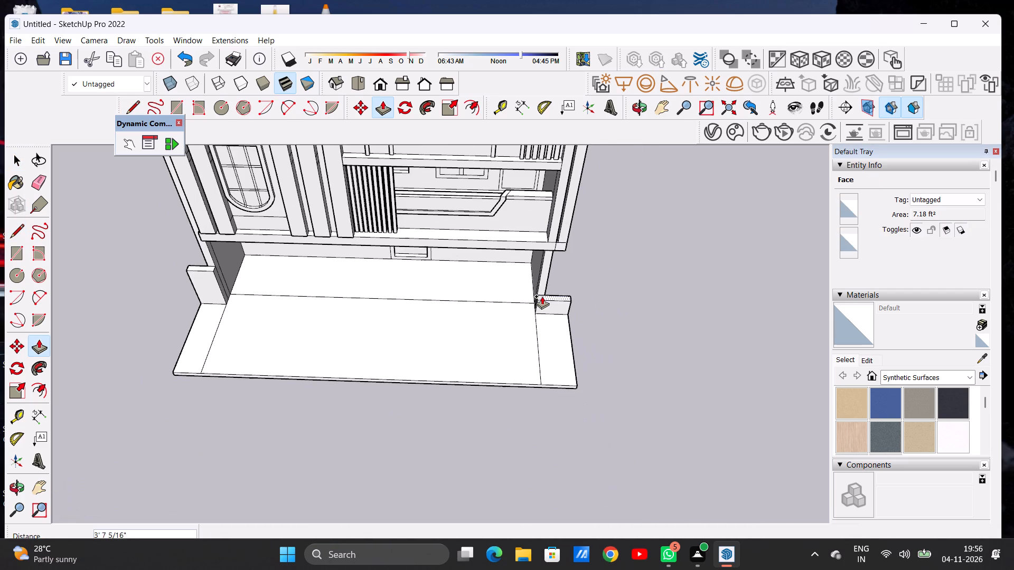
left_click(214, 275)
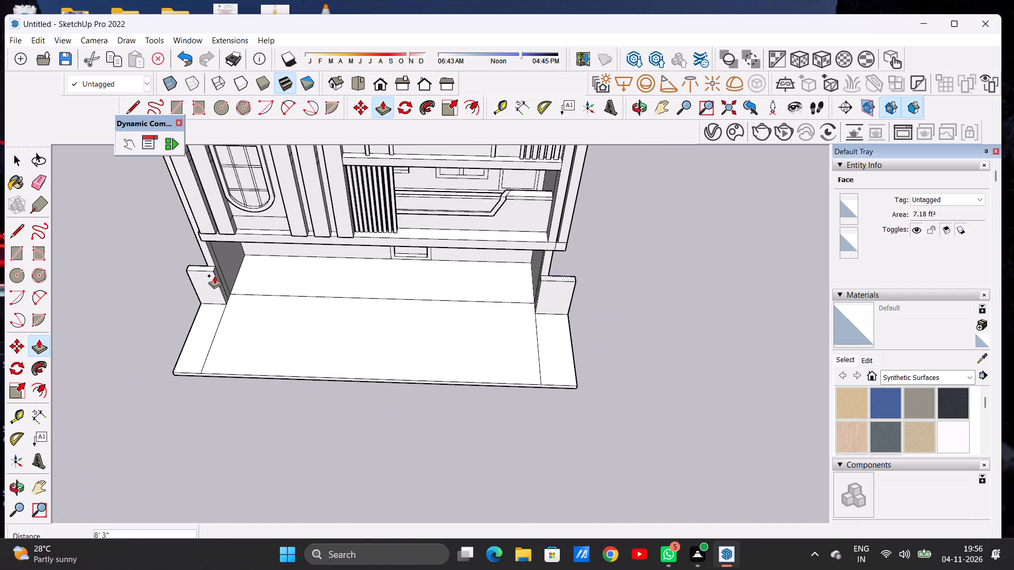
key("space")
Draw a line about 15' 7 5/16" along the tall-block-side strip, from the short wall's base midpoint to the front edge's midpoint.
type("O")
scroll(421, 350, "down", 8)
left_click_drag(462, 371, 466, 313)
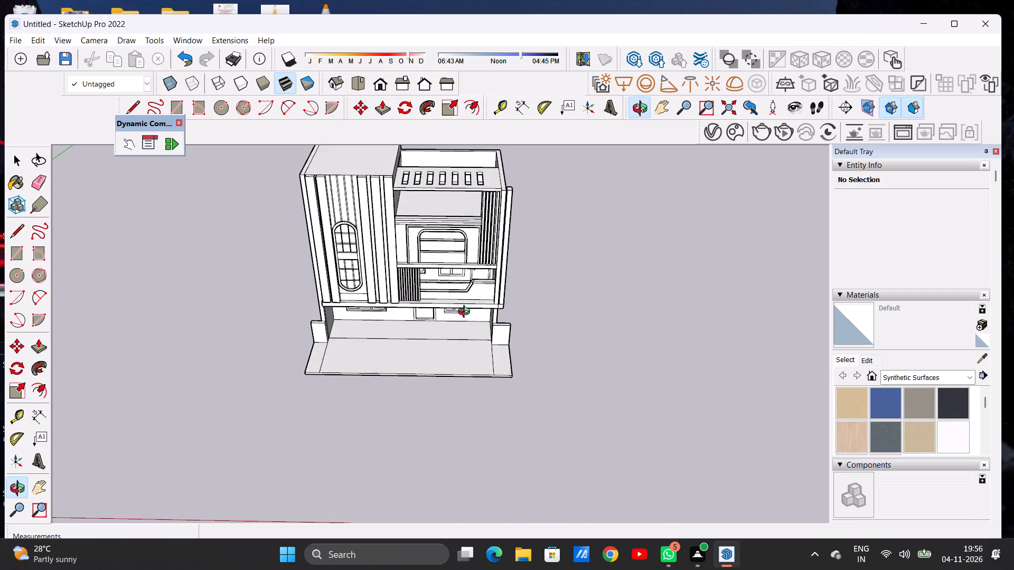
left_click_drag(466, 313, 473, 254)
scroll(348, 358, "up", 4)
left_click_drag(325, 369, 322, 434)
scroll(308, 365, "up", 7)
left_click_drag(328, 354, 330, 401)
scroll(285, 380, "down", 5)
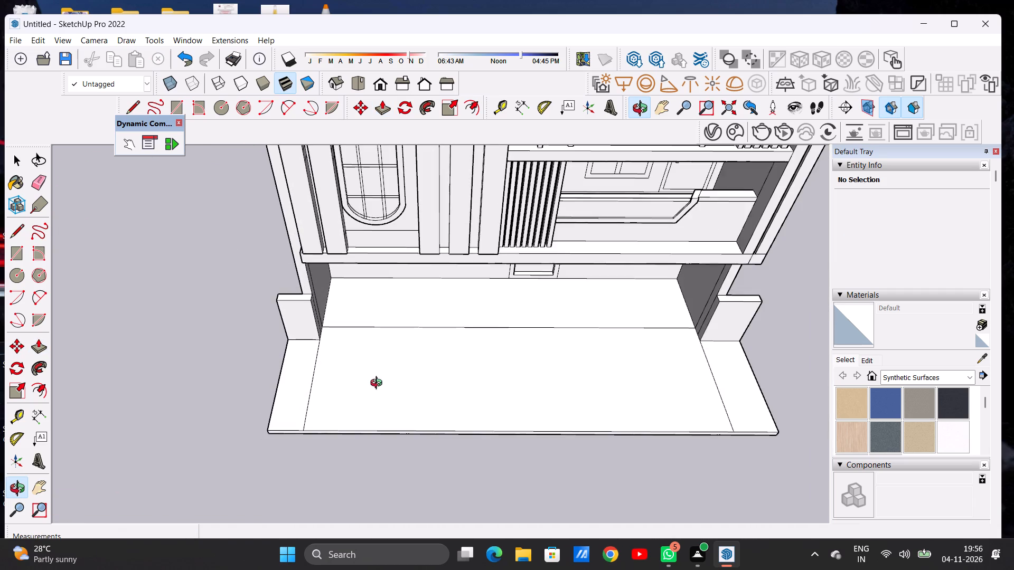
left_click_drag(392, 388, 384, 402)
scroll(299, 357, "up", 10)
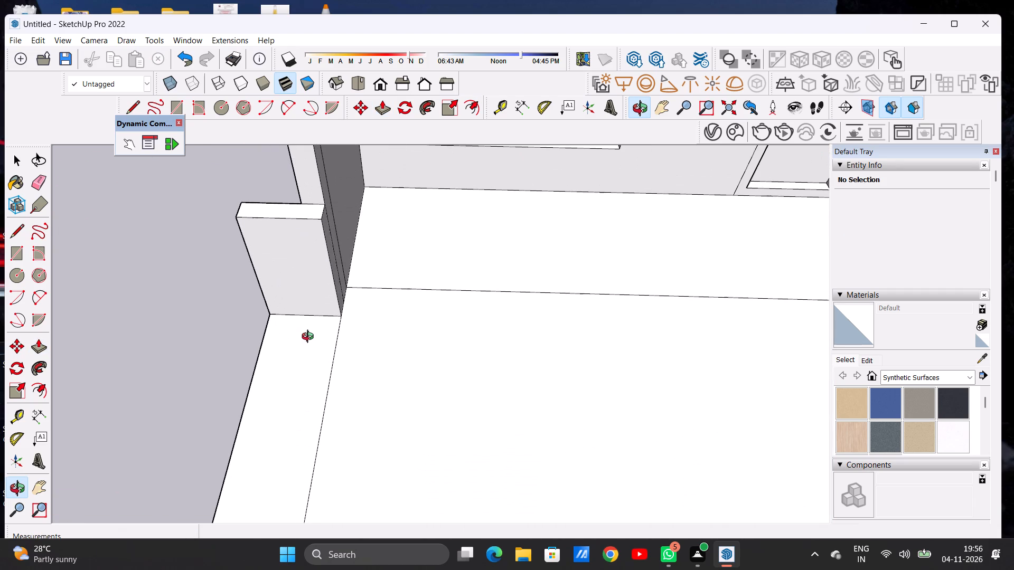
key("l")
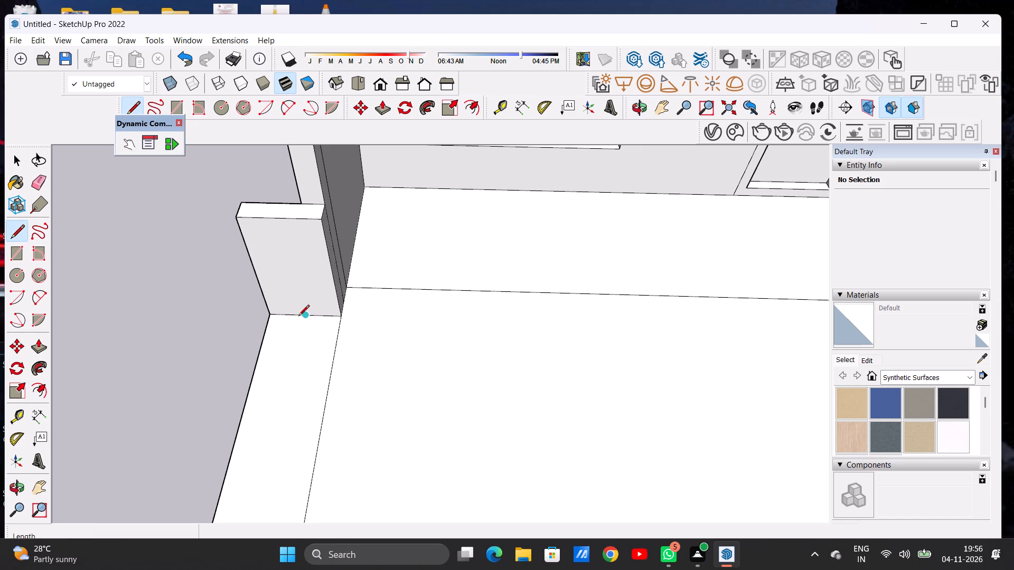
left_click(300, 316)
scroll(309, 321, "down", 10)
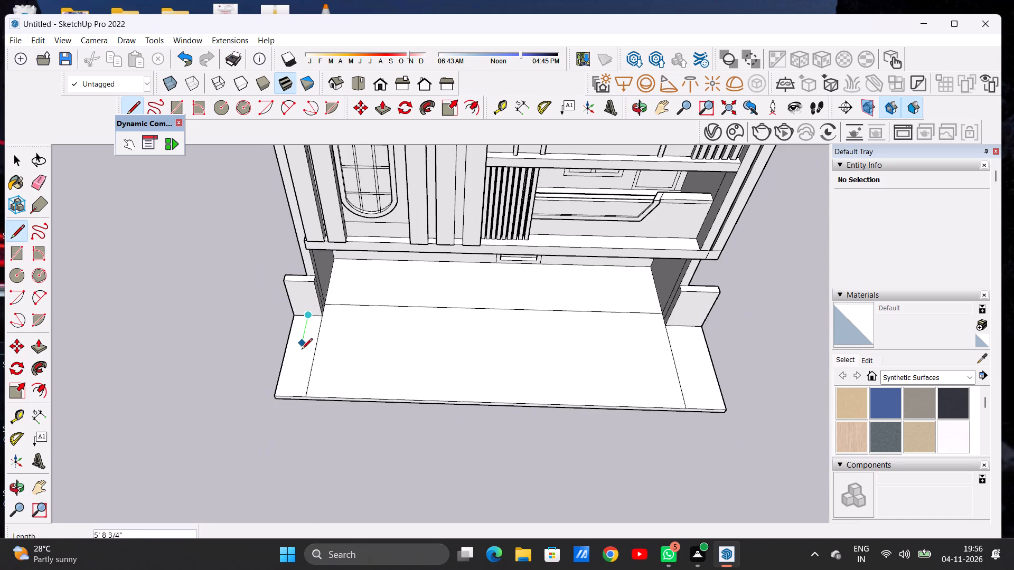
scroll(302, 382, "up", 6)
scroll(285, 404, "down", 2)
scroll(285, 404, "up", 1)
scroll(285, 404, "down", 1)
scroll(285, 404, "up", 4)
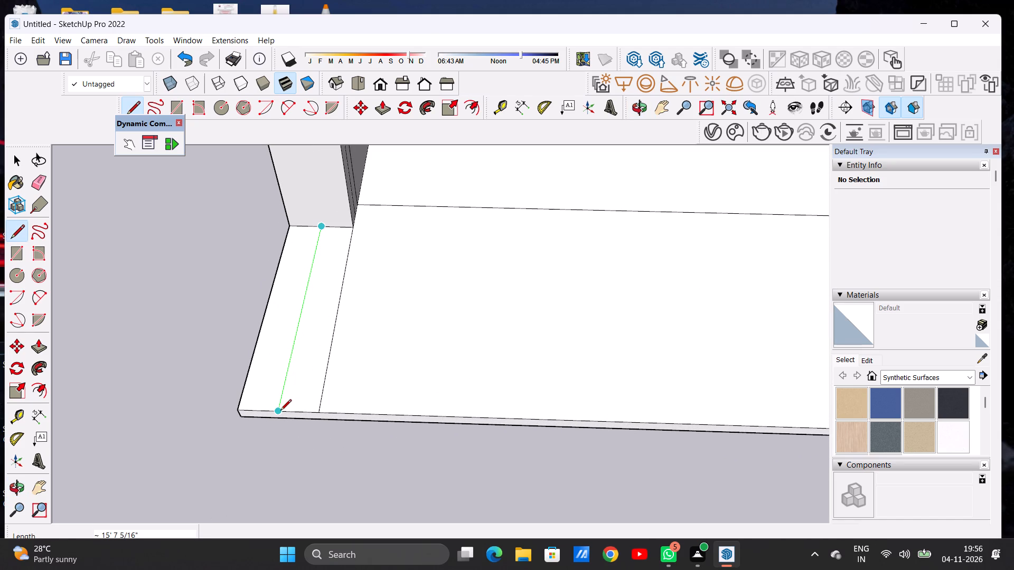
left_click(280, 411)
Draw a line about 15' 7 5/16" along the terrace-side strip, from the short wall's base midpoint to the front edge's midpoint.
scroll(280, 411, "down", 10)
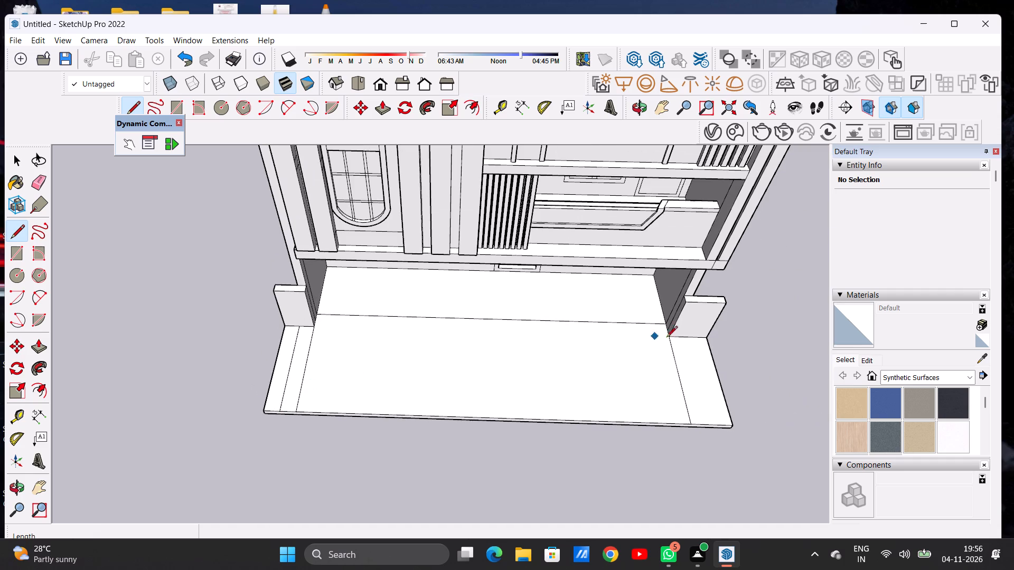
scroll(713, 350, "up", 3)
scroll(713, 350, "down", 1)
scroll(713, 350, "up", 7)
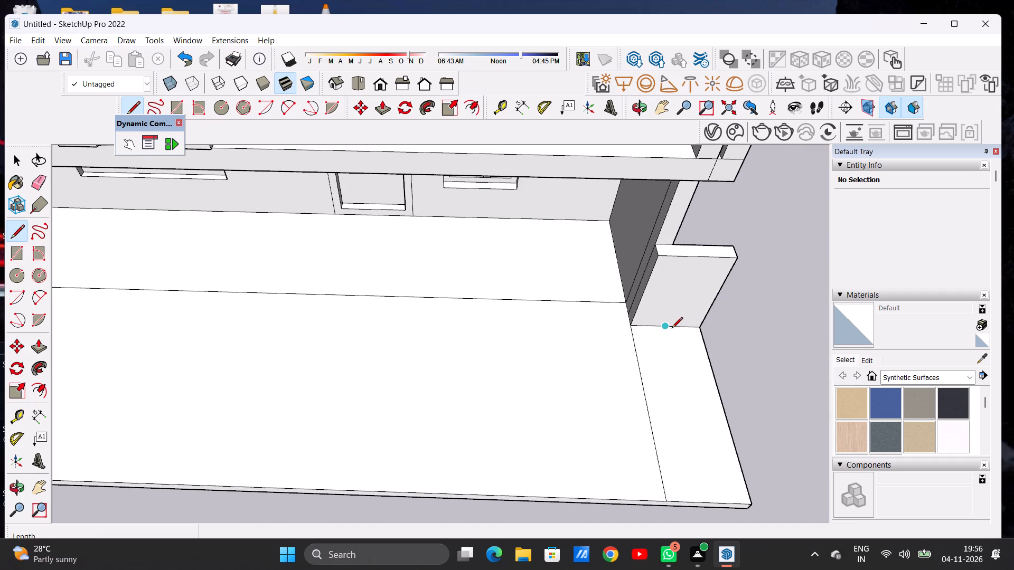
left_click(672, 328)
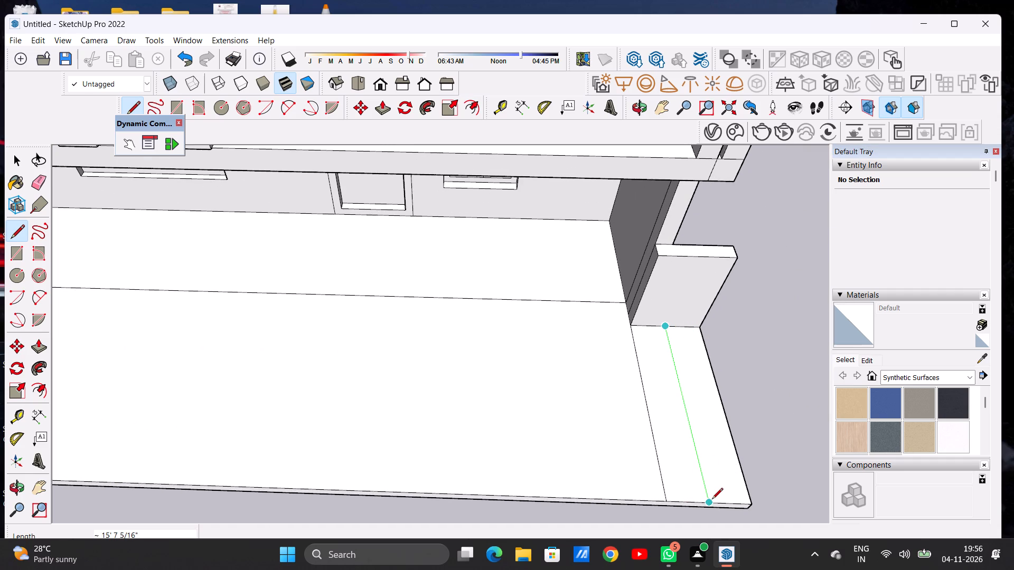
left_click(712, 500)
key("space")
Examine the divided forecourt strips and short walls from the terrace side.
scroll(514, 448, "down", 11)
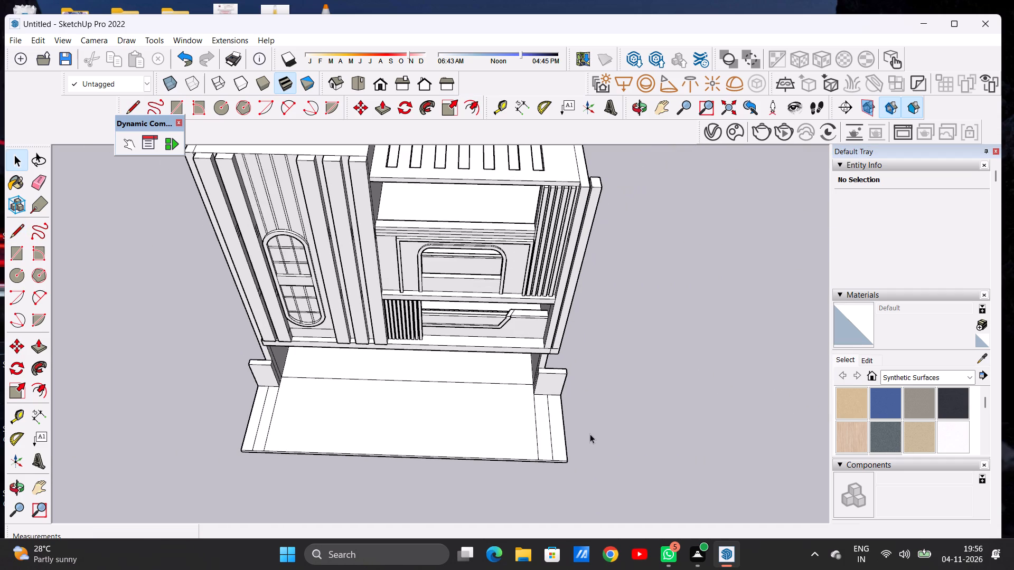
scroll(571, 440, "up", 4)
key("o")
left_click_drag(577, 455, 559, 364)
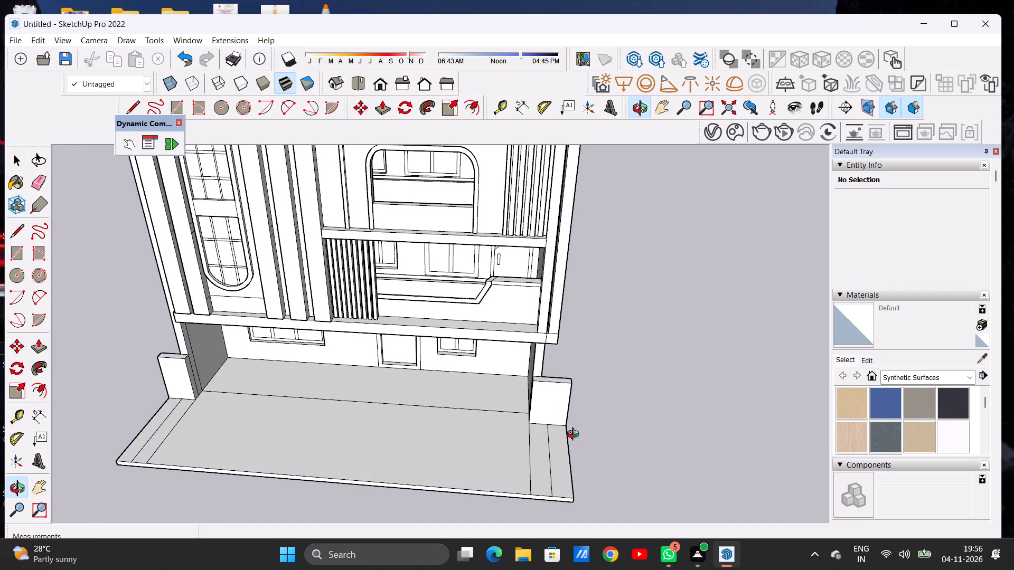
left_click_drag(638, 459, 440, 448)
scroll(640, 423, "down", 7)
scroll(586, 474, "up", 11)
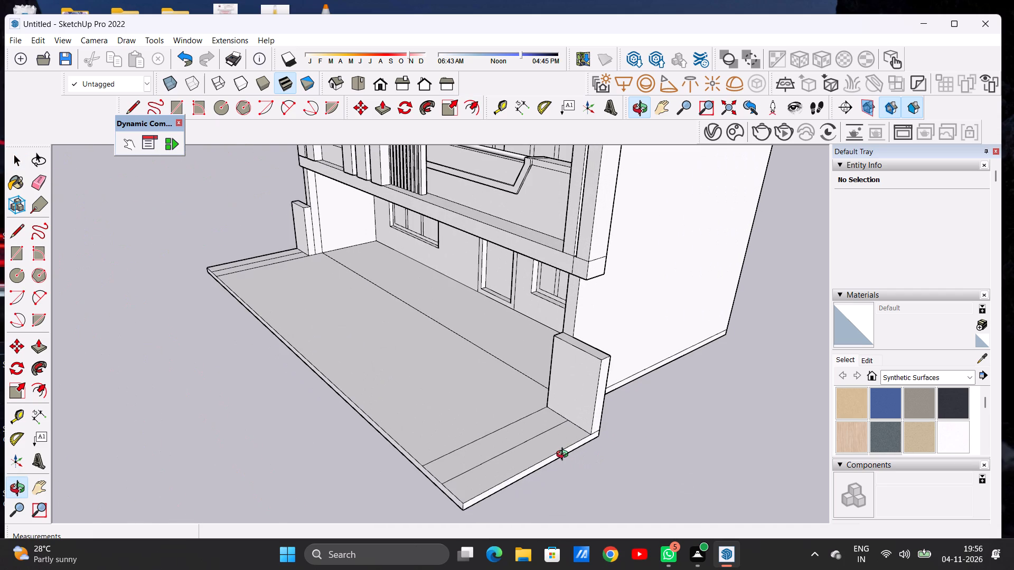
Push/Pull the outer forecourt strip on the terrace side up 8' 3" to match the adjoining short wall's height.
key("p")
scroll(578, 432, "up", 5)
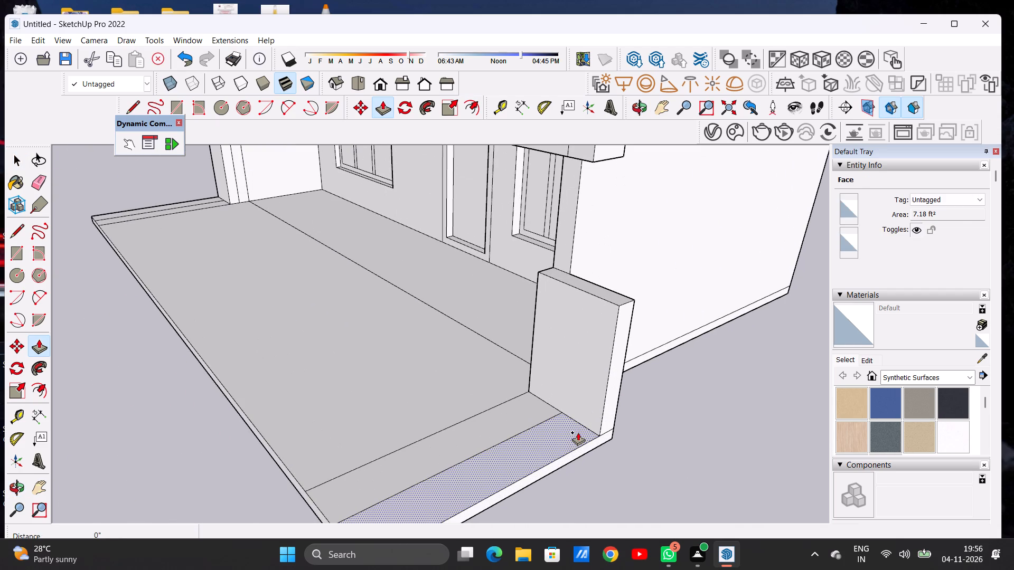
left_click(578, 432)
left_click(618, 310)
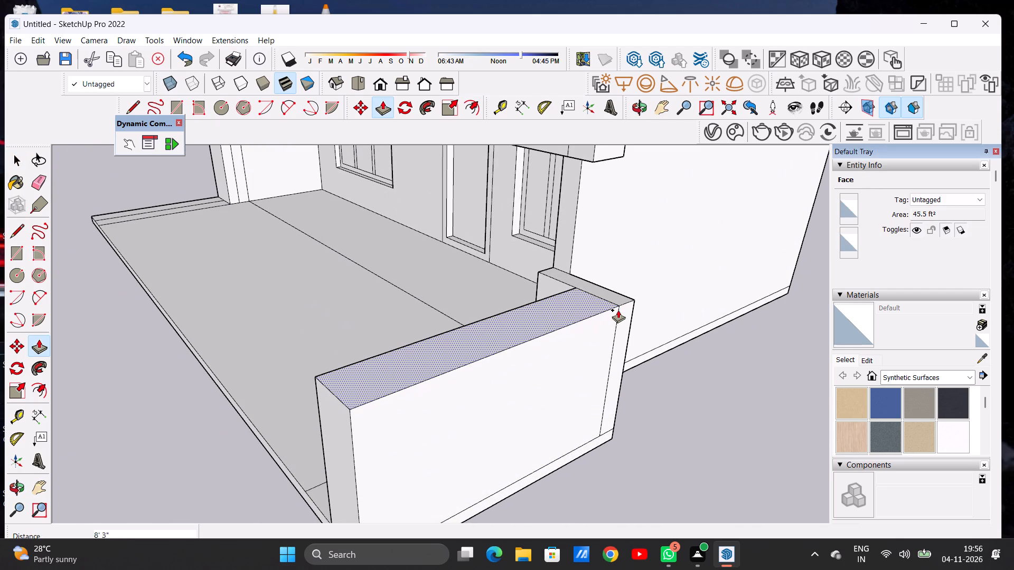
key("space")
Push/Pull the outer forecourt strip on the tall-block side up 8' 3" to match the adjoining short wall's height.
key("o")
scroll(630, 336, "down", 4)
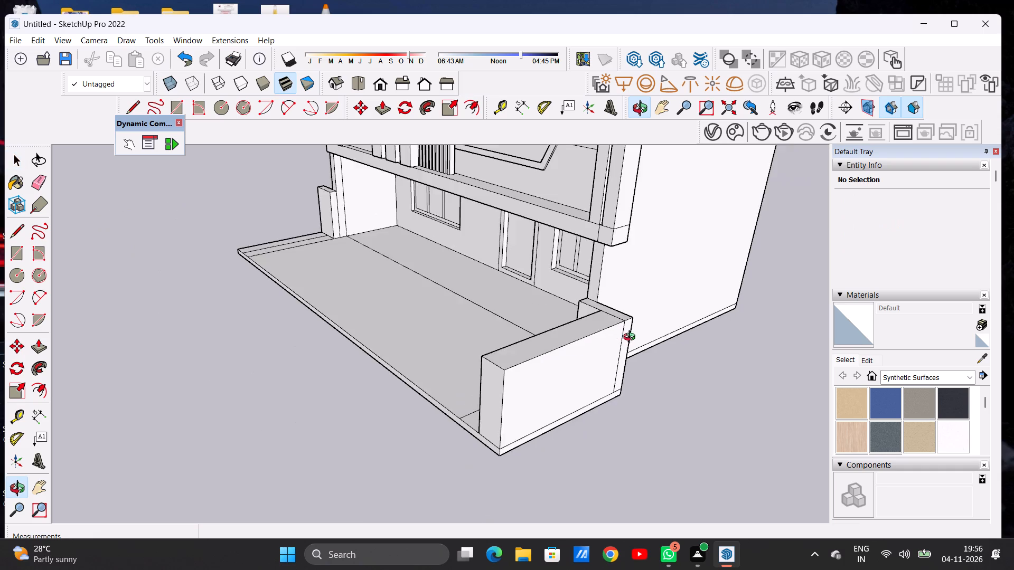
scroll(632, 338, "down", 8)
scroll(595, 343, "up", 1)
scroll(591, 343, "down", 2)
left_click_drag(481, 346, 620, 351)
left_click_drag(395, 350, 623, 362)
scroll(634, 356, "down", 5)
scroll(445, 350, "up", 10)
scroll(323, 368, "up", 1)
left_click_drag(317, 369, 464, 394)
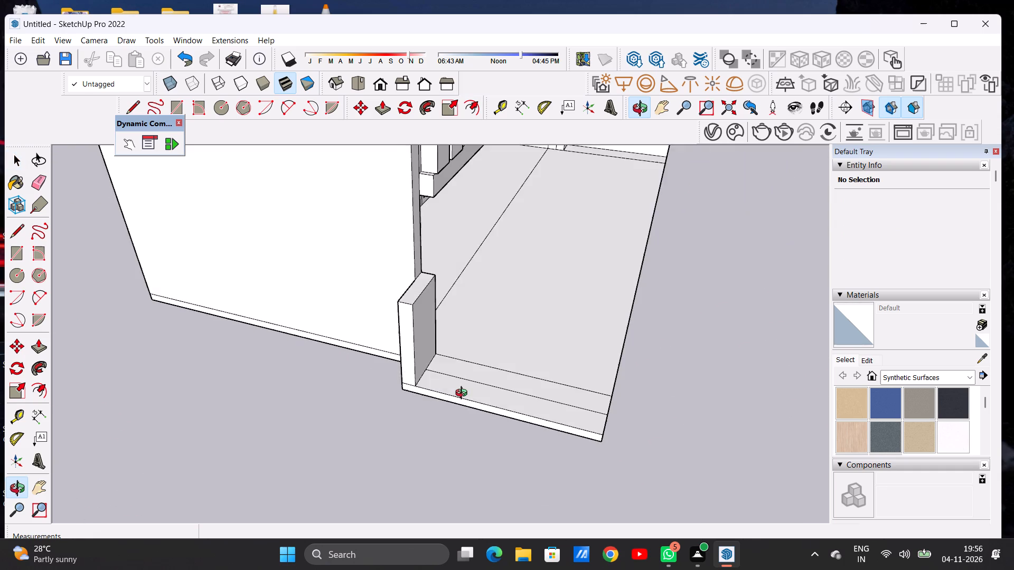
left_click_drag(464, 394, 444, 411)
key("p")
scroll(410, 392, "up", 1)
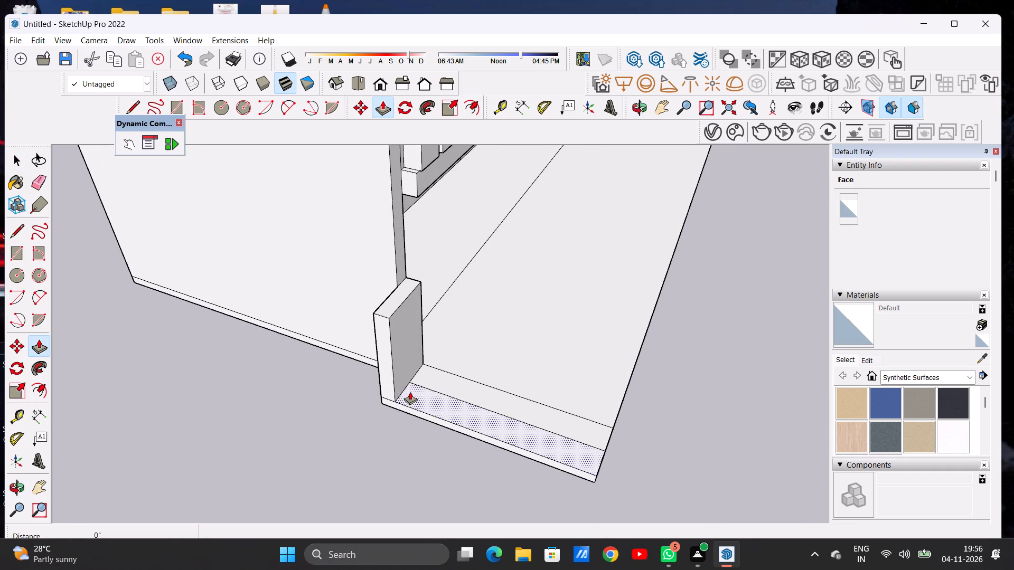
left_click(410, 392)
left_click(392, 319)
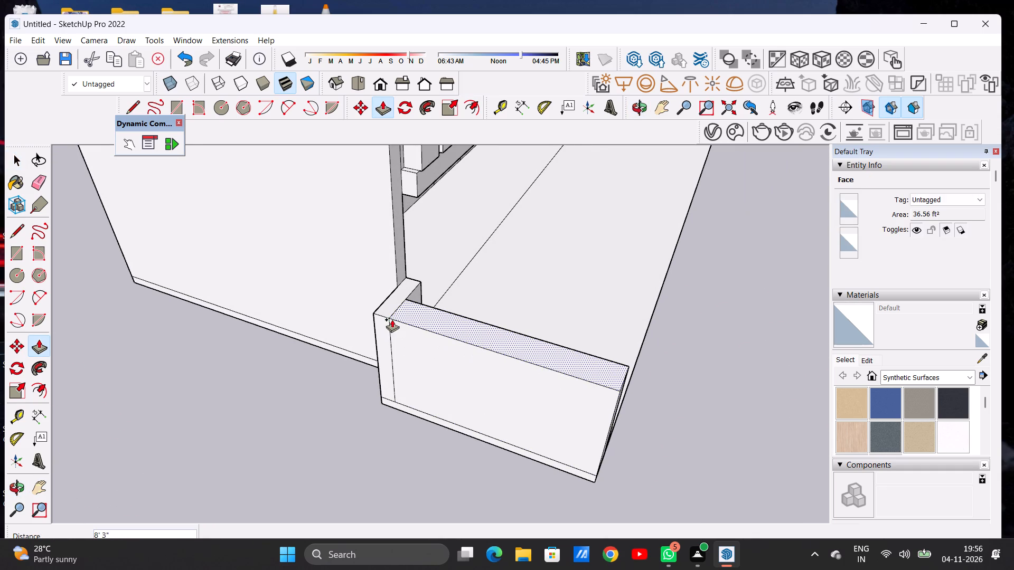
key("space")
Examine both side boundary walls and the forecourt between them from the front and above.
type("O")
left_click_drag(528, 338, 388, 332)
scroll(368, 341, "down", 8)
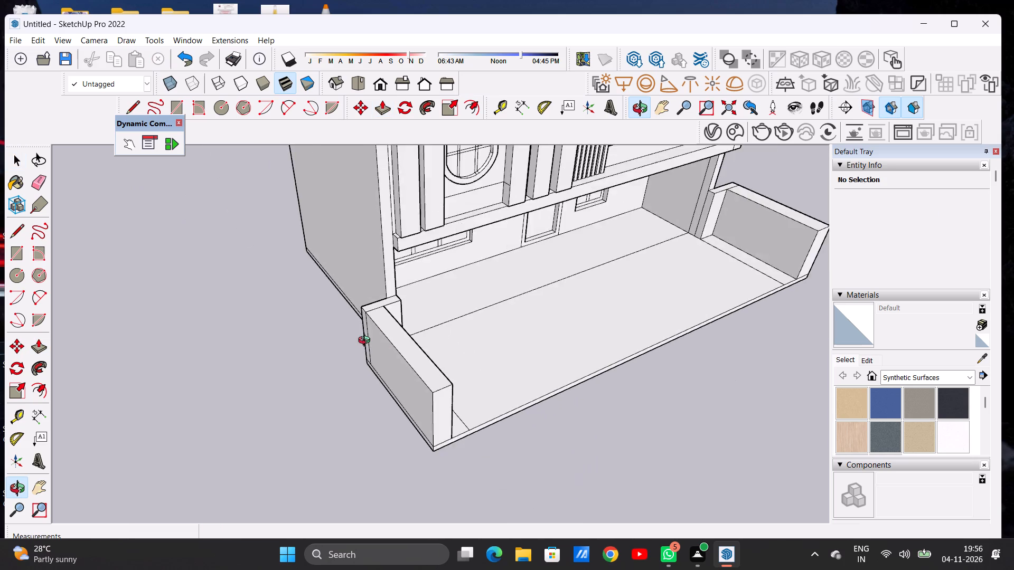
scroll(367, 341, "down", 9)
left_click_drag(509, 338, 345, 270)
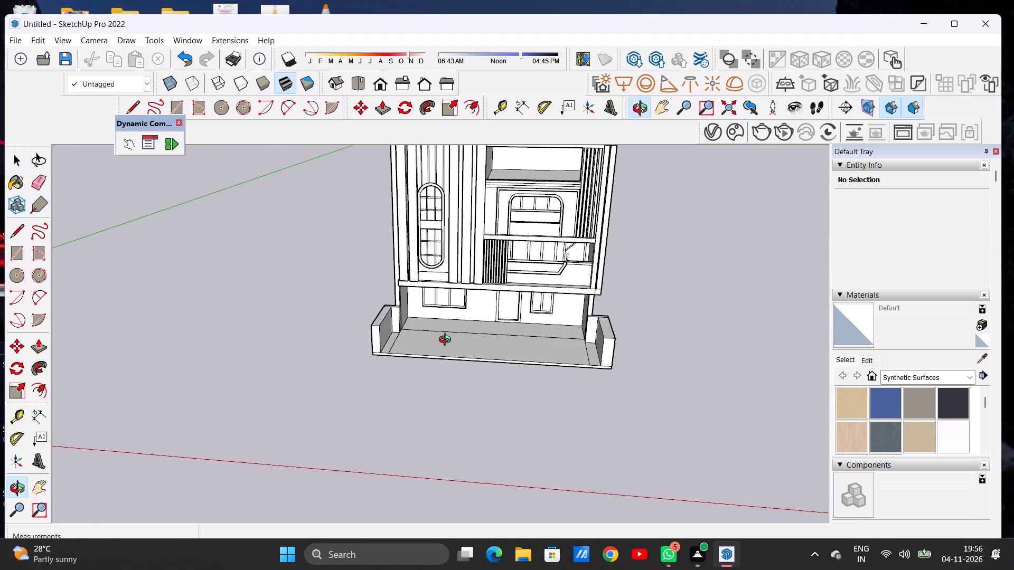
scroll(447, 342, "down", 1)
scroll(447, 343, "up", 1)
scroll(447, 343, "down", 1)
scroll(447, 343, "up", 4)
left_click_drag(418, 320, 421, 403)
scroll(294, 366, "down", 3)
left_click_drag(451, 365, 449, 375)
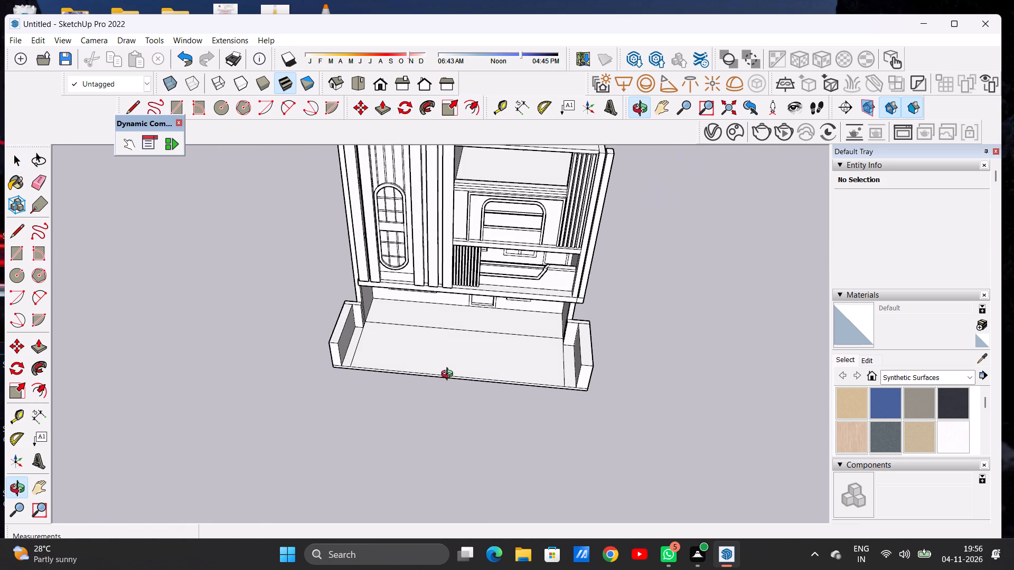
left_click_drag(449, 375, 462, 423)
scroll(544, 379, "up", 7)
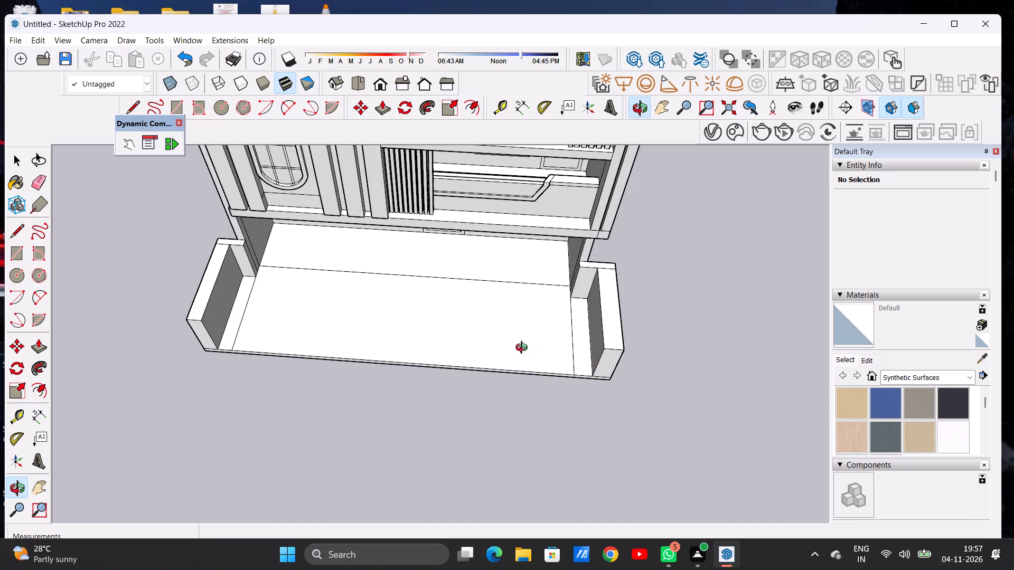
left_click_drag(458, 348, 473, 385)
scroll(471, 382, "up", 1)
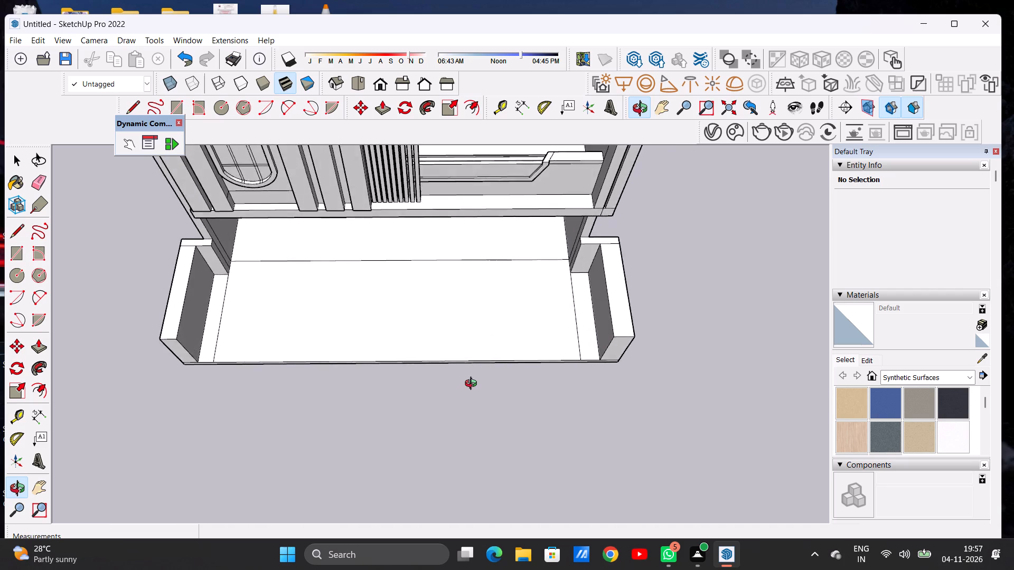
left_click_drag(473, 385, 461, 397)
scroll(614, 367, "down", 4)
scroll(580, 361, "up", 3)
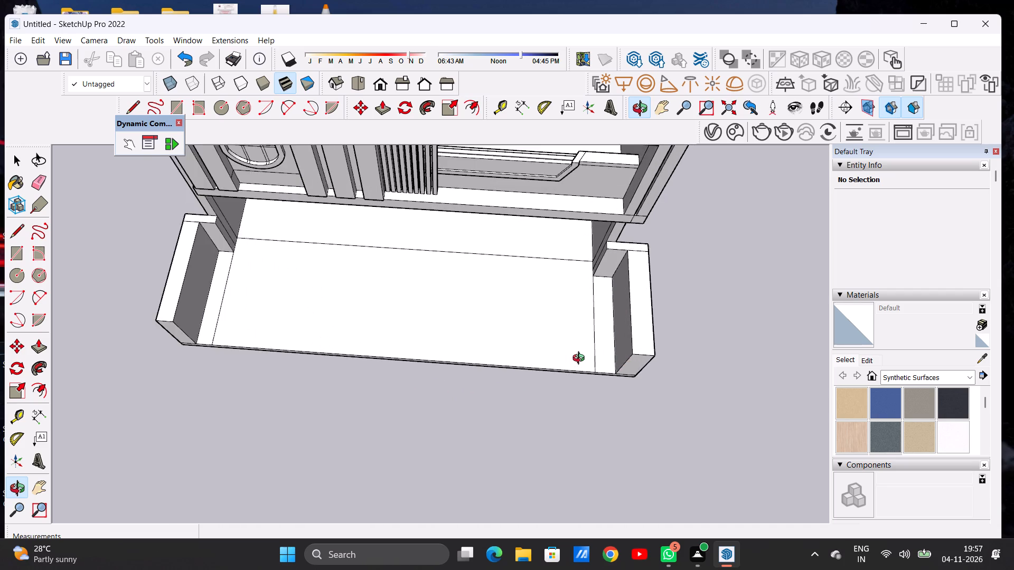
Erase the leftover strip line on the forecourt floor beside the terrace-side boundary wall.
scroll(581, 359, "up", 4)
key("e")
left_click(602, 321)
left_click(596, 331)
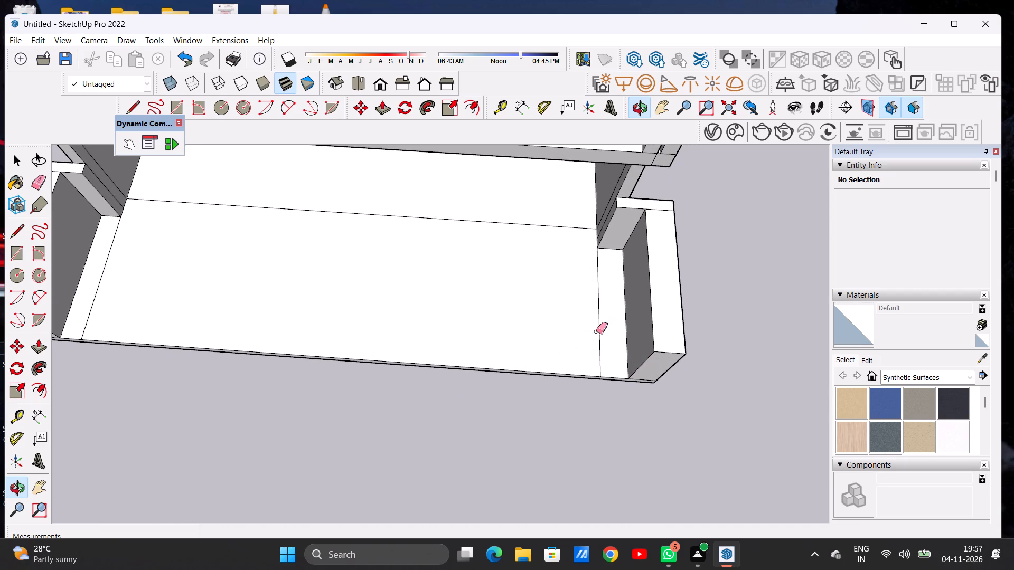
left_click_drag(596, 331, 600, 336)
left_click_drag(600, 337, 589, 348)
scroll(626, 322, "down", 1)
scroll(626, 322, "up", 1)
scroll(626, 322, "down", 3)
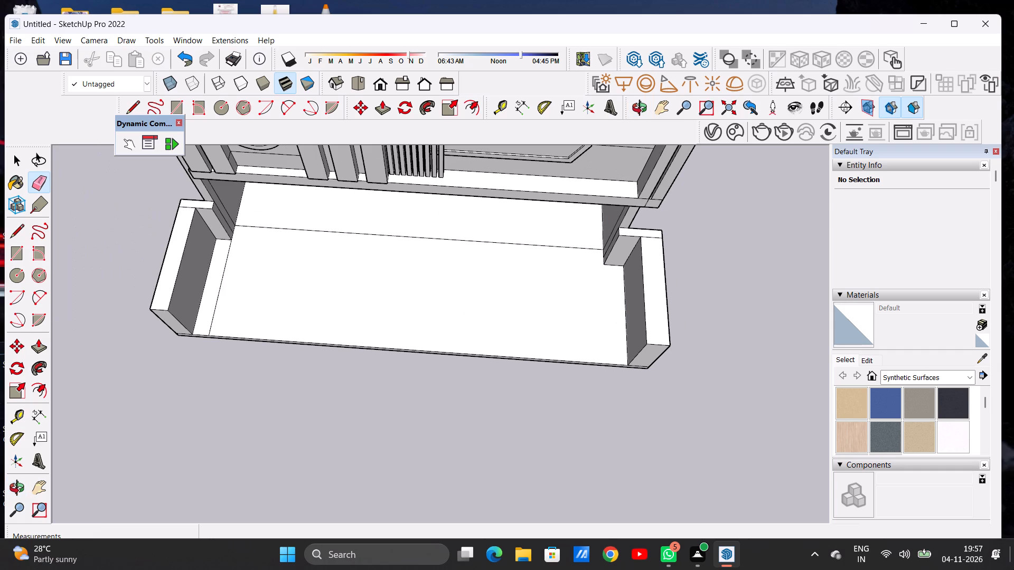
Erase the leftover strip line on the forecourt floor beside the tall-block-side boundary wall.
scroll(1013, 569, "up", 2)
scroll(209, 300, "up", 5)
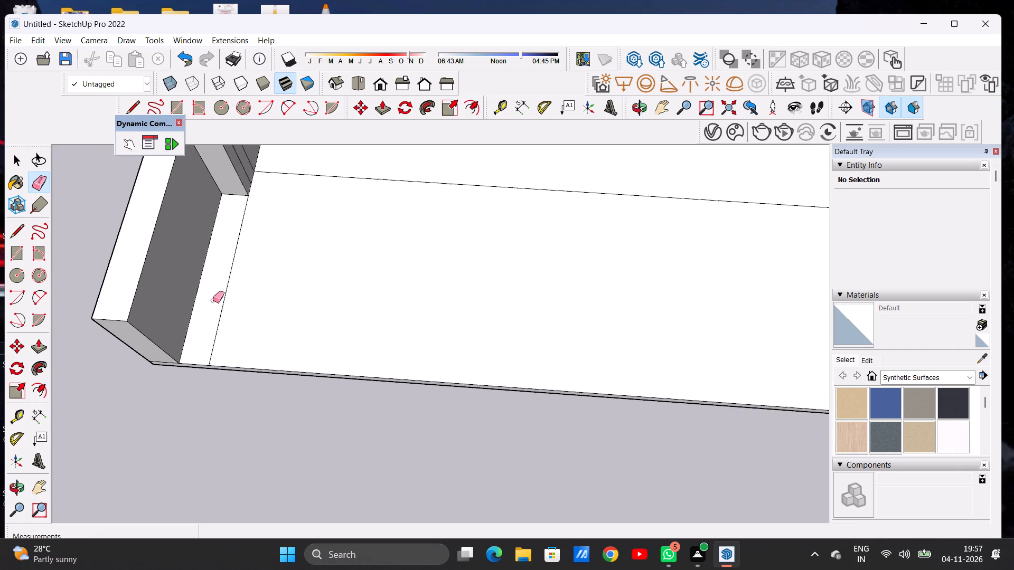
scroll(213, 300, "up", 4)
scroll(215, 298, "down", 1)
scroll(215, 298, "up", 1)
left_click_drag(224, 286, 234, 304)
scroll(235, 310, "down", 19)
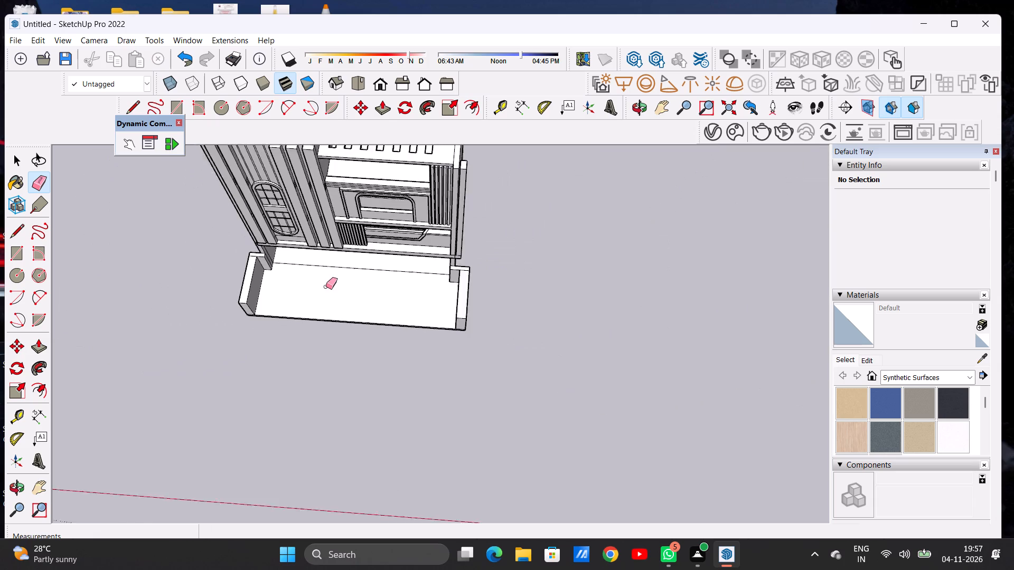
scroll(326, 287, "down", 2)
key("space")
Draw a line parallel to the forecourt's front edge, from the tall-block-side wall's base to the terrace-side wall's base.
scroll(377, 339, "up", 4)
scroll(377, 339, "down", 1)
scroll(377, 339, "up", 1)
key("o")
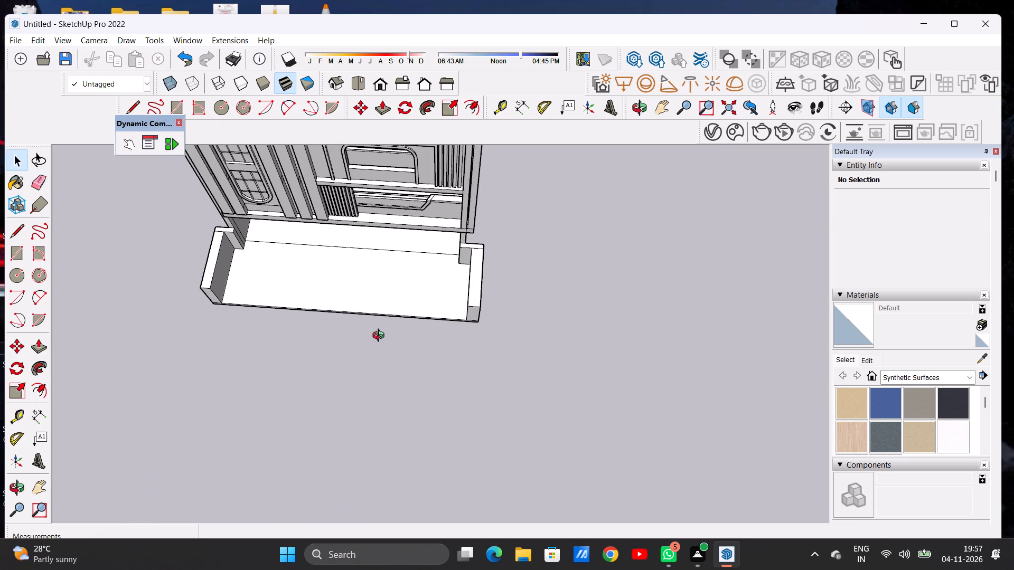
left_click_drag(450, 365, 466, 271)
scroll(571, 334, "down", 7)
left_click_drag(440, 371, 396, 382)
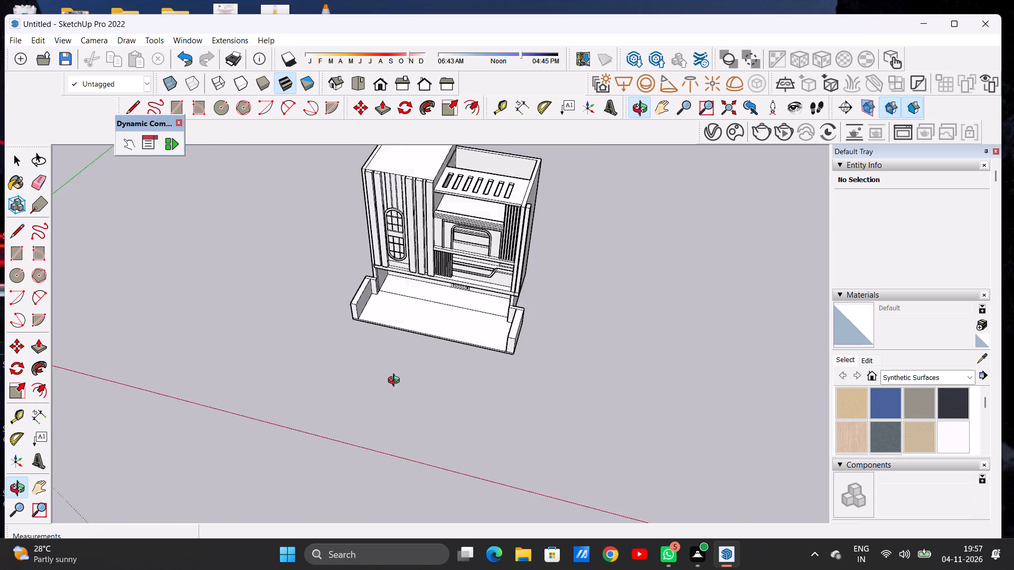
left_click_drag(396, 382, 465, 391)
scroll(445, 311, "up", 9)
left_click_drag(412, 338, 391, 385)
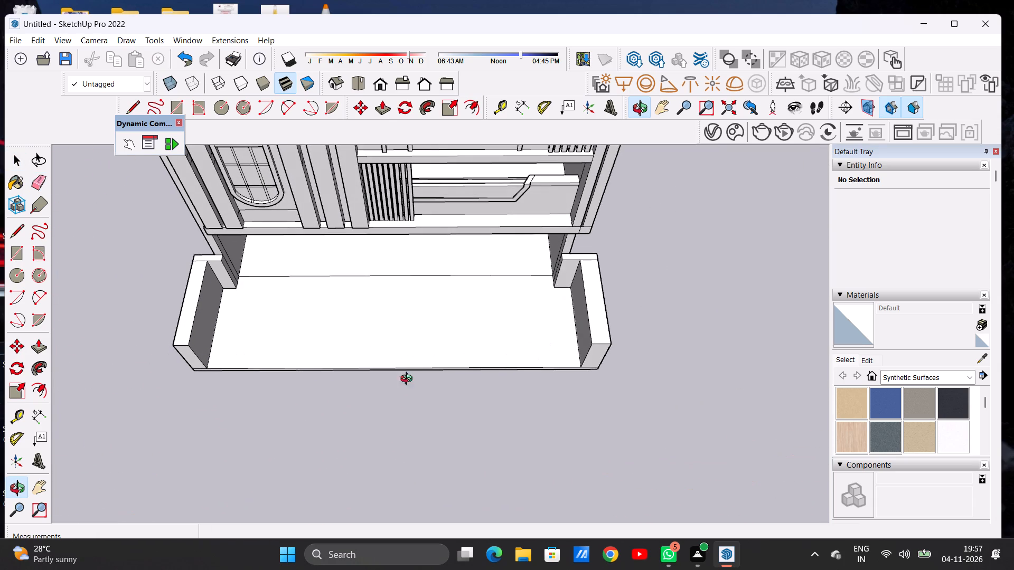
key("l")
scroll(224, 362, "up", 4)
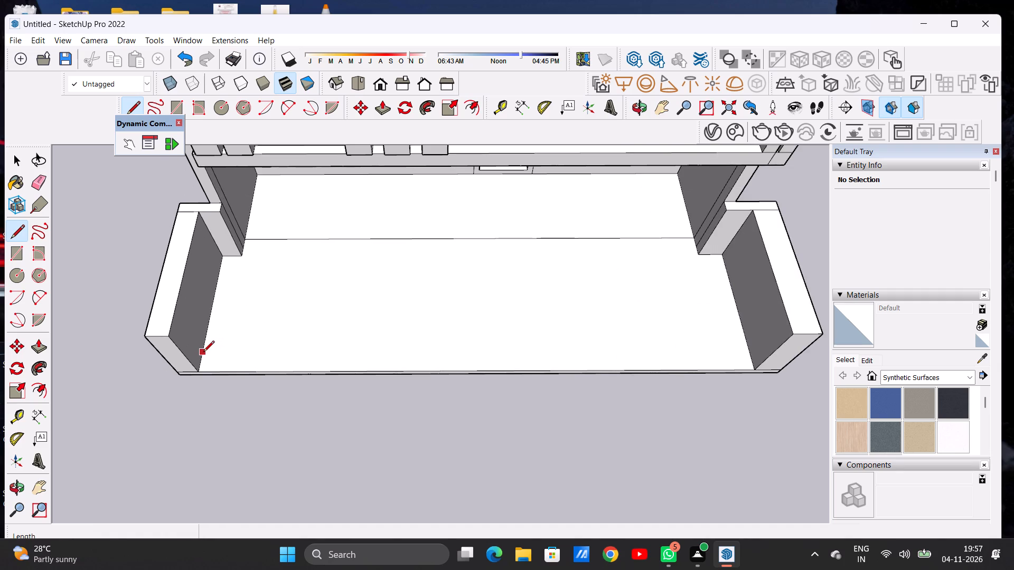
left_click(203, 353)
scroll(395, 349, "down", 4)
scroll(615, 347, "down", 1)
scroll(615, 347, "up", 6)
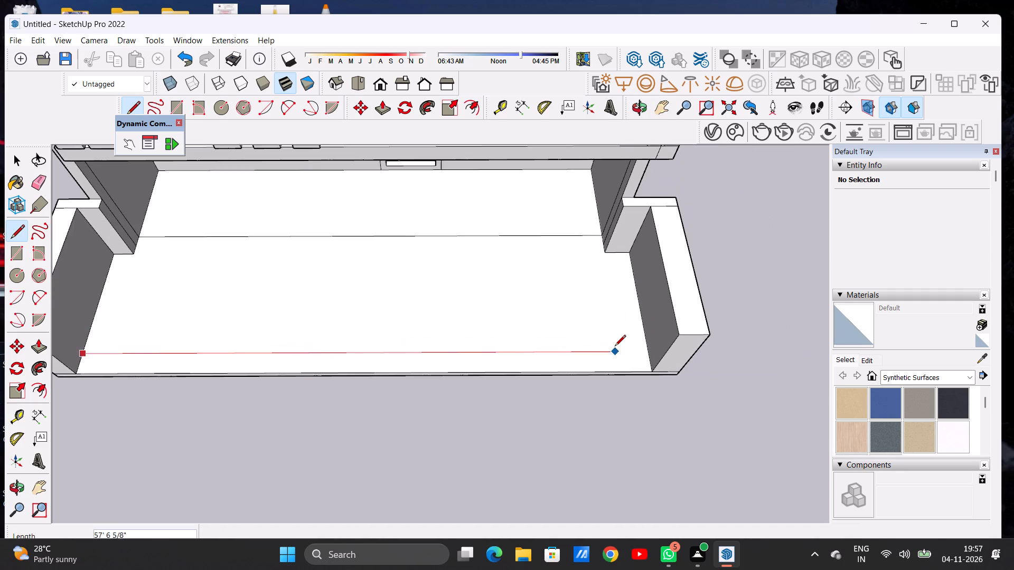
left_click(654, 348)
key("space")
Examine the new front strip and the forecourt layout between the two side walls.
key("o")
scroll(641, 341, "down", 7)
scroll(641, 341, "up", 1)
scroll(641, 341, "down", 4)
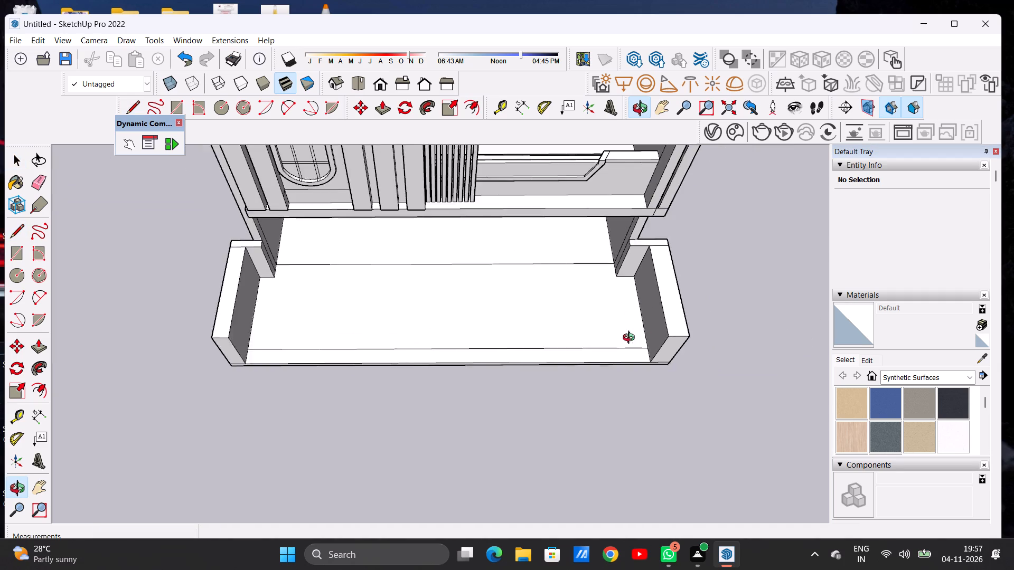
scroll(631, 339, "down", 6)
left_click_drag(570, 357, 561, 291)
scroll(697, 376, "up", 2)
scroll(691, 379, "down", 1)
scroll(687, 379, "up", 2)
scroll(566, 379, "up", 1)
scroll(566, 379, "down", 1)
scroll(566, 379, "up", 1)
scroll(566, 379, "down", 1)
scroll(566, 379, "up", 3)
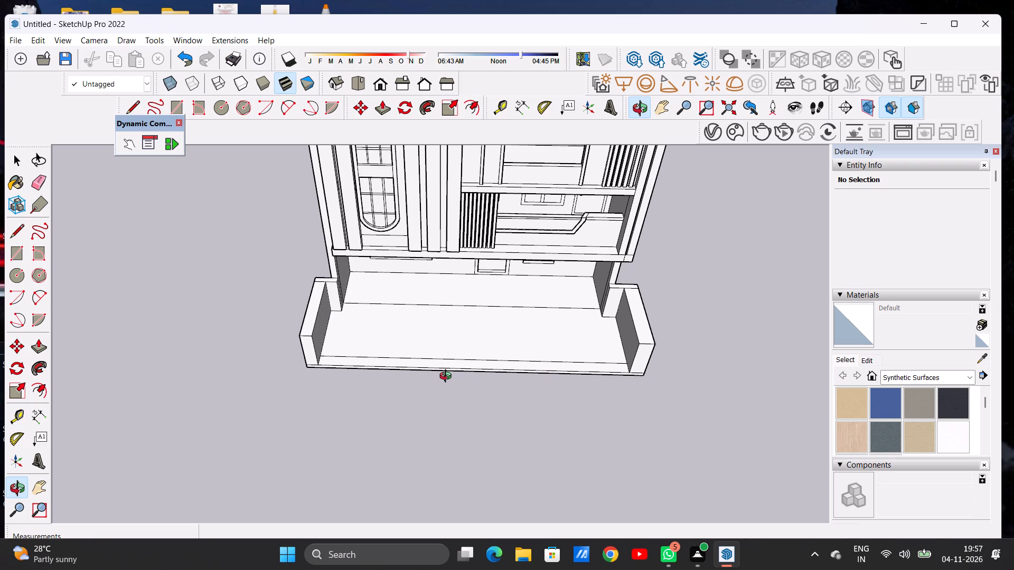
scroll(405, 369, "down", 3)
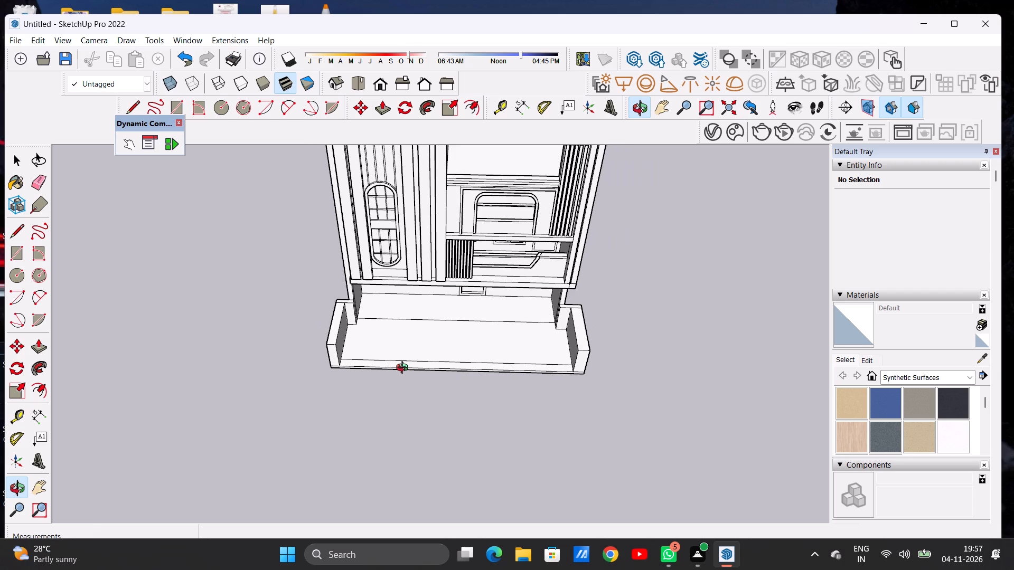
scroll(565, 378, "up", 4)
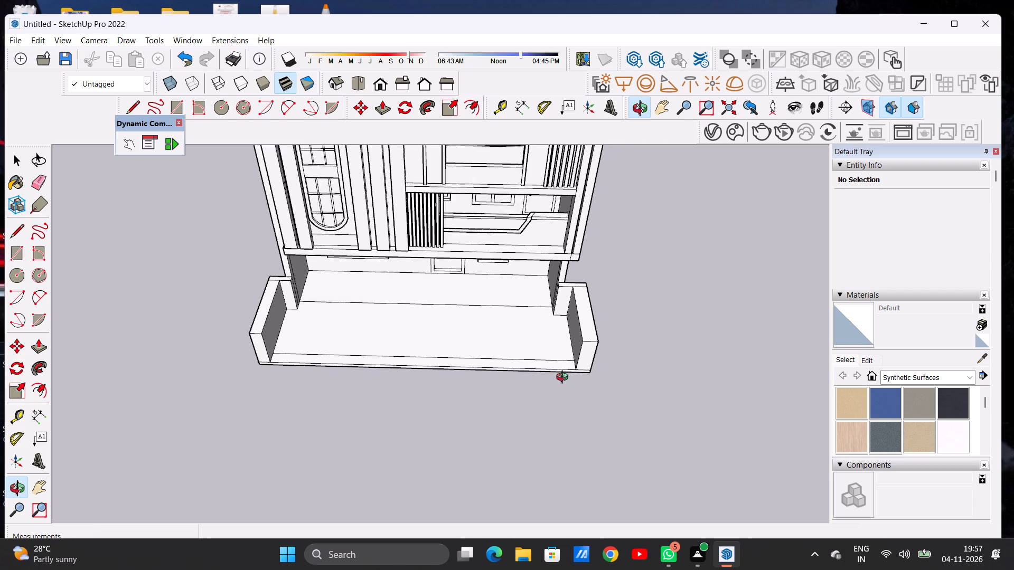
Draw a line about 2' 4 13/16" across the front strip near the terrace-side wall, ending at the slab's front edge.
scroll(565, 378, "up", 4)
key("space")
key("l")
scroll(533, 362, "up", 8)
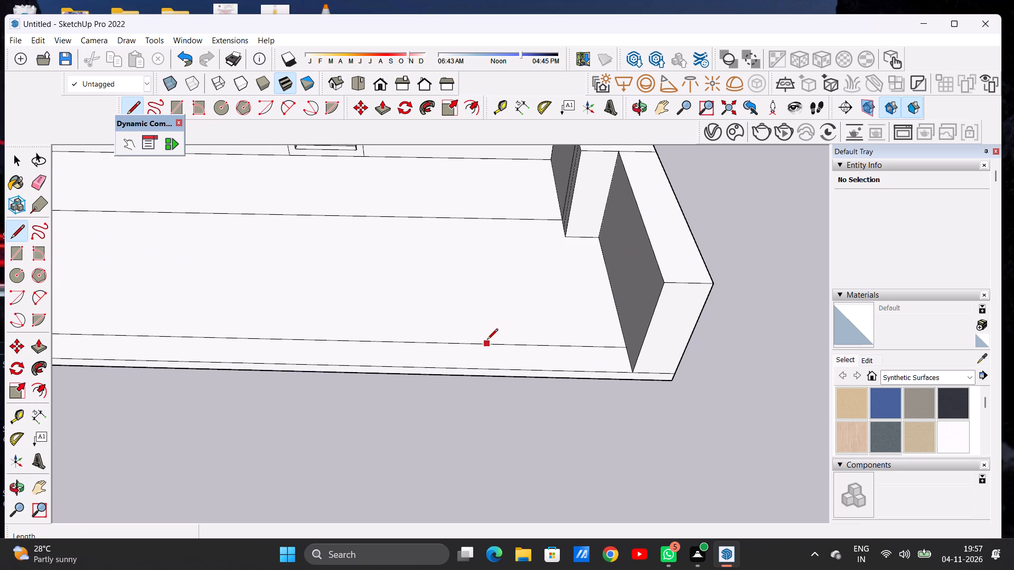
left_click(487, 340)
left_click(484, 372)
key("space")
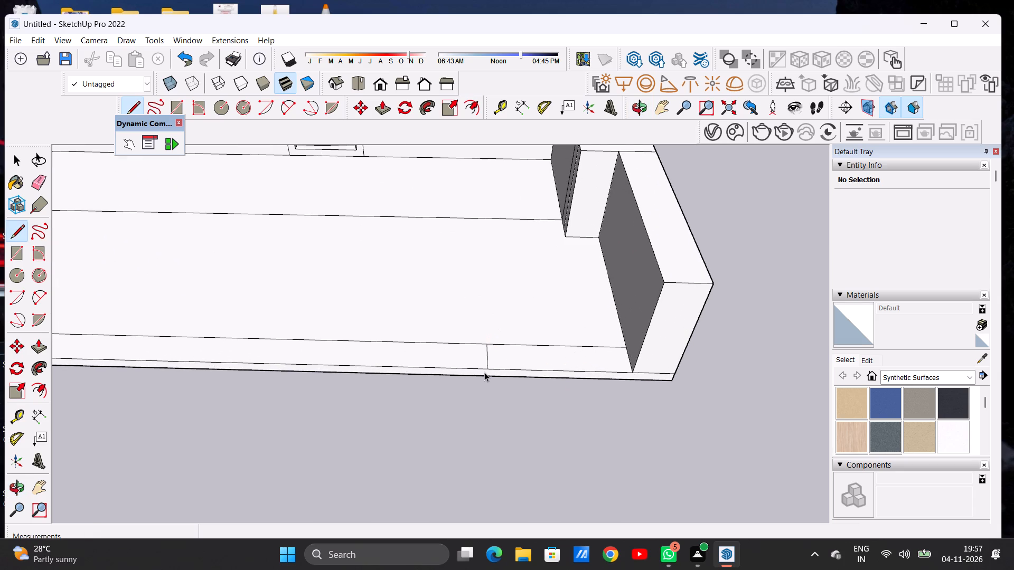
Examine the divided front strip against the ground-floor door and windows from the front and above.
key("o")
scroll(580, 387, "down", 8)
left_click_drag(578, 423, 567, 318)
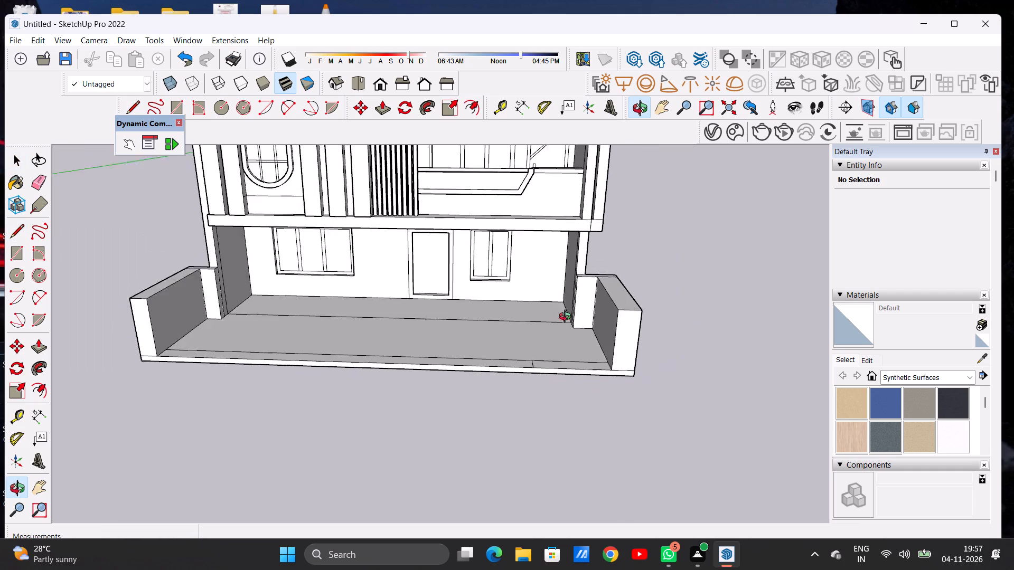
left_click_drag(567, 318, 567, 302)
scroll(652, 356, "down", 3)
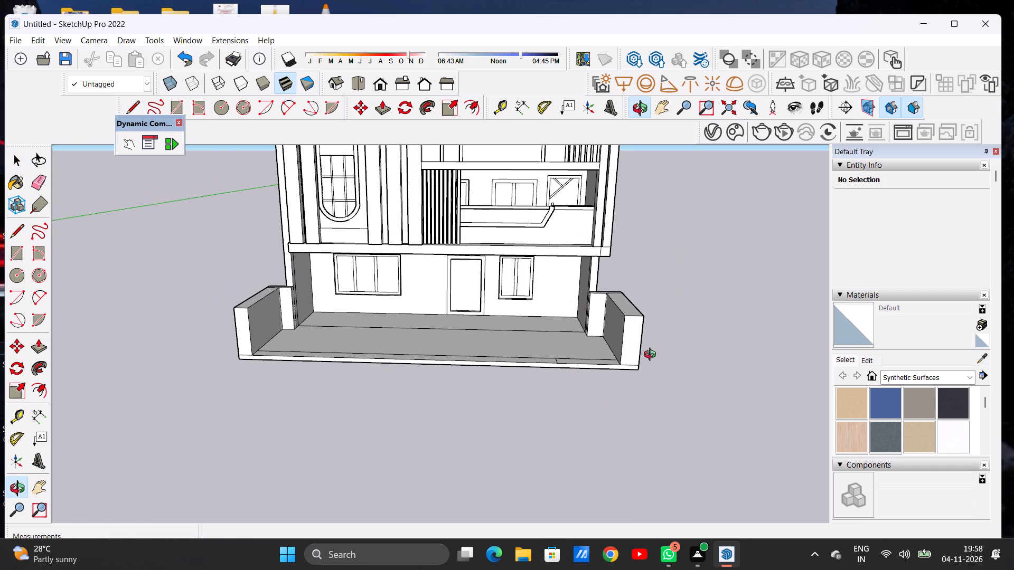
scroll(238, 348, "up", 2)
scroll(238, 348, "down", 1)
scroll(238, 348, "up", 3)
left_click_drag(324, 325, 341, 401)
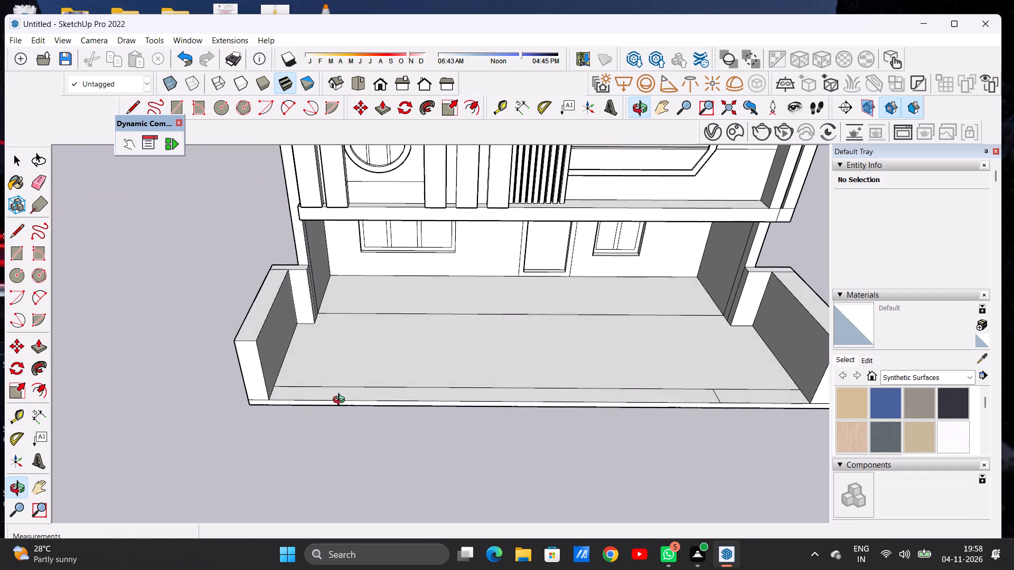
left_click_drag(341, 401, 342, 402)
scroll(219, 372, "down", 5)
scroll(385, 396, "up", 1)
scroll(385, 396, "down", 2)
scroll(385, 396, "up", 4)
left_click_drag(380, 382, 377, 461)
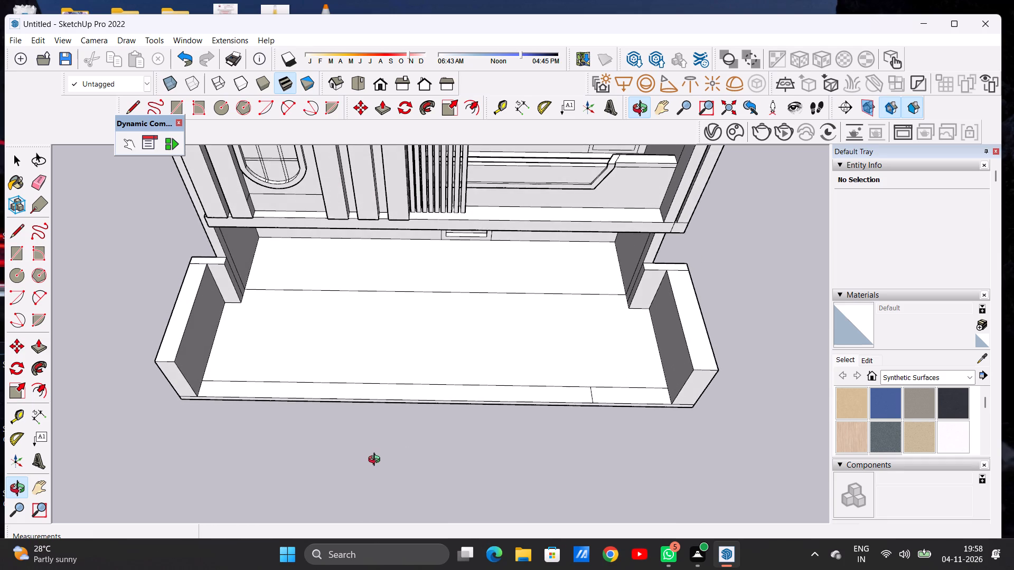
left_click_drag(377, 461, 377, 461)
scroll(561, 416, "down", 4)
scroll(391, 417, "up", 5)
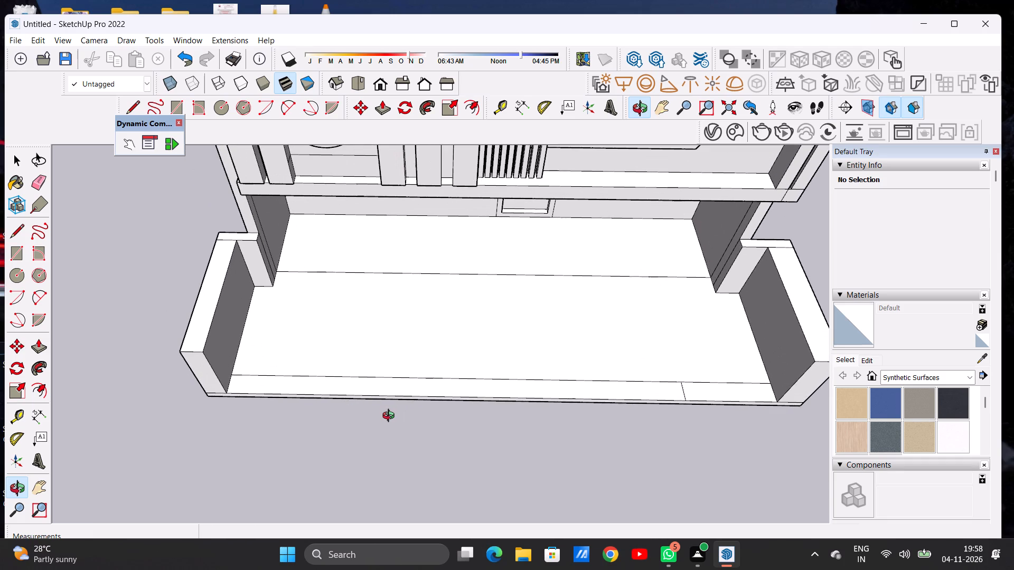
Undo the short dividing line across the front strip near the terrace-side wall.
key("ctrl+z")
Draw a line about 61' 2" along the front strip between the two side walls, closer to the slab's front edge.
key("l")
scroll(236, 374, "up", 4)
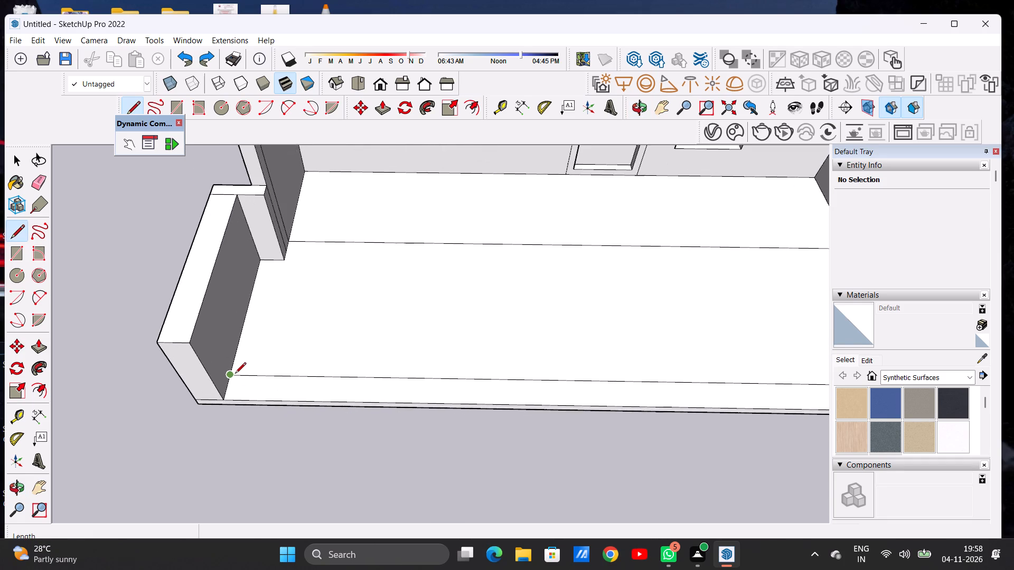
scroll(224, 389, "up", 8)
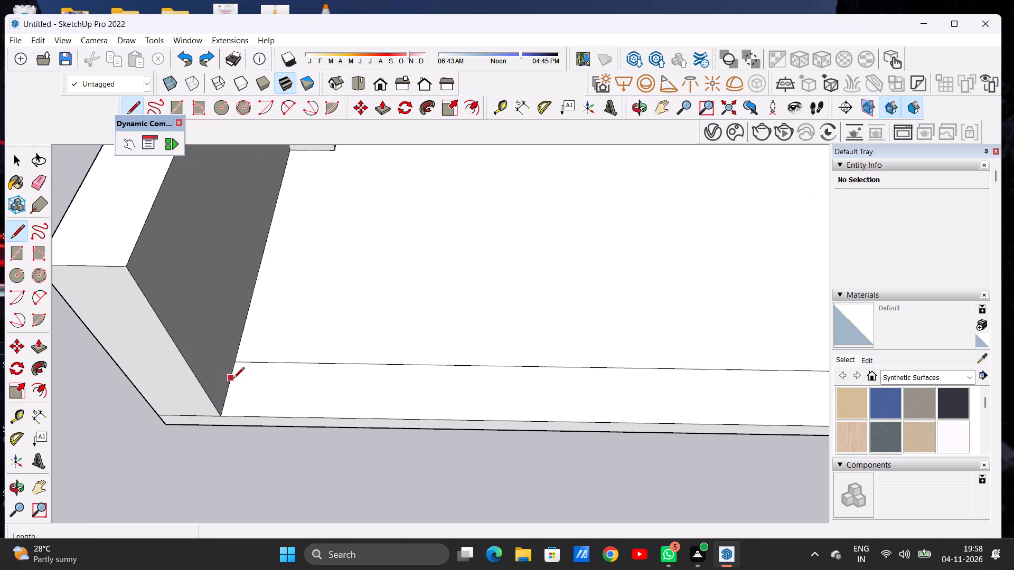
left_click(233, 379)
scroll(317, 372, "down", 3)
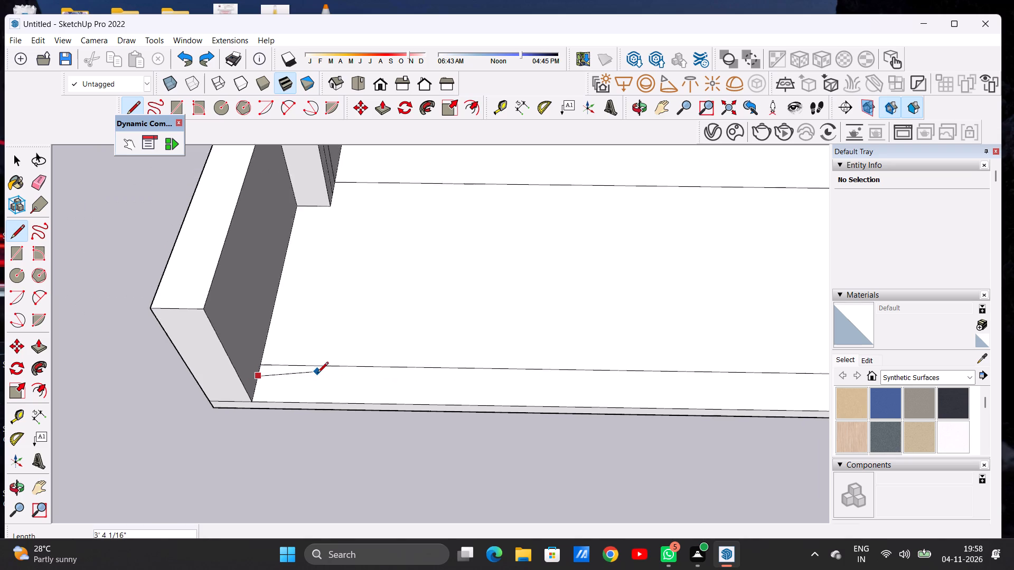
scroll(317, 374, "down", 10)
scroll(443, 372, "down", 4)
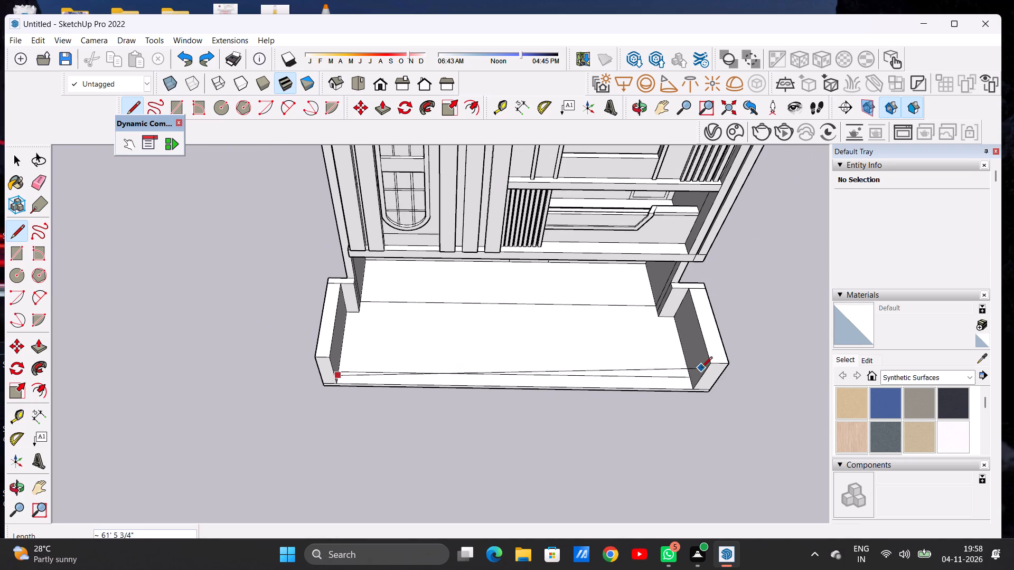
scroll(702, 370, "up", 18)
left_click(694, 375)
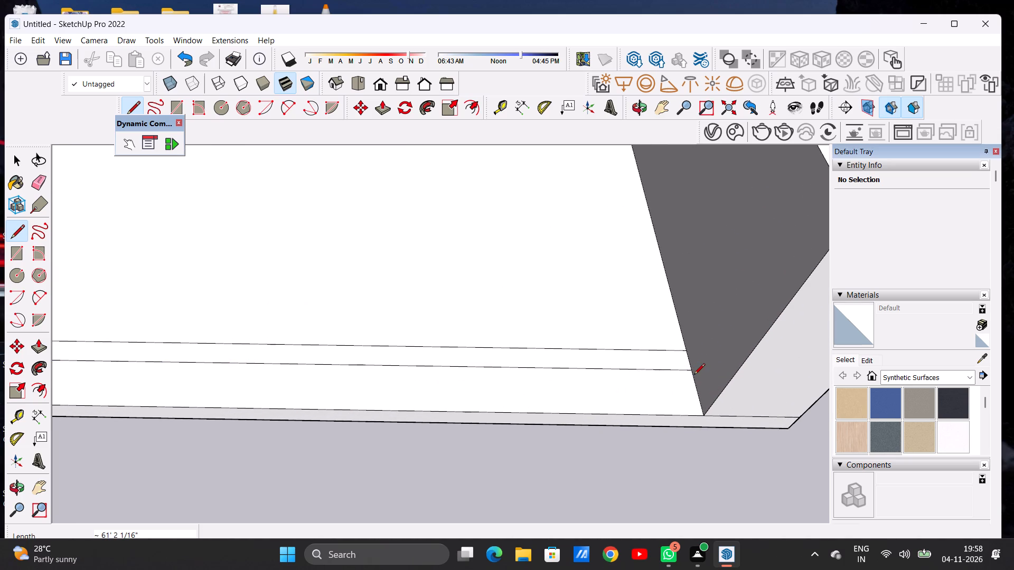
Erase the strip's former inner line so that only the new line nearer the slab's front edge remains.
key("space")
key("e")
left_click_drag(660, 338, 662, 352)
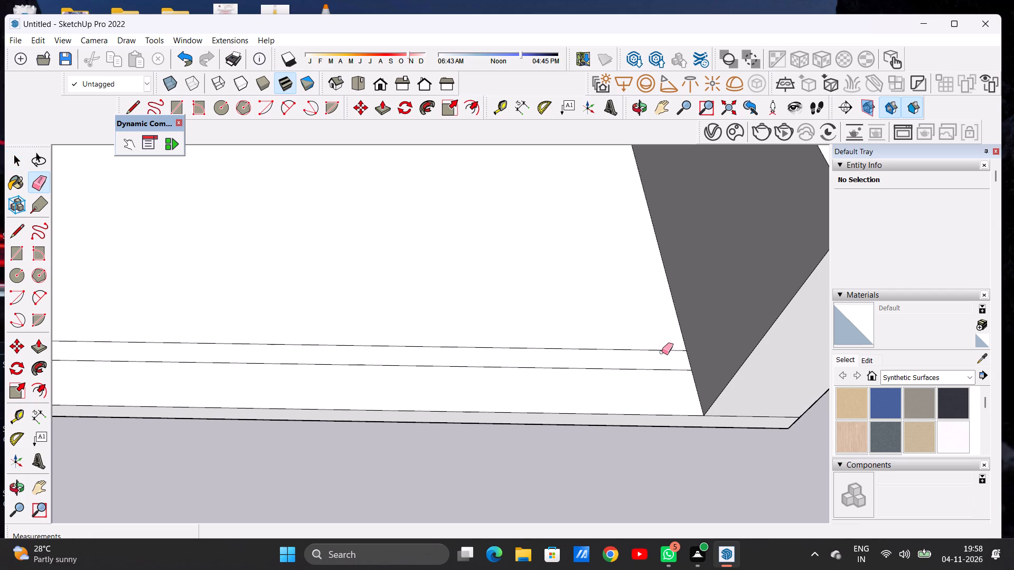
left_click_drag(662, 352, 664, 361)
key("space")
Draw a short dividing line across the narrowed front strip, near the side wall on the arched-window side.
scroll(614, 402, "down", 3)
scroll(614, 402, "up", 1)
scroll(614, 401, "down", 18)
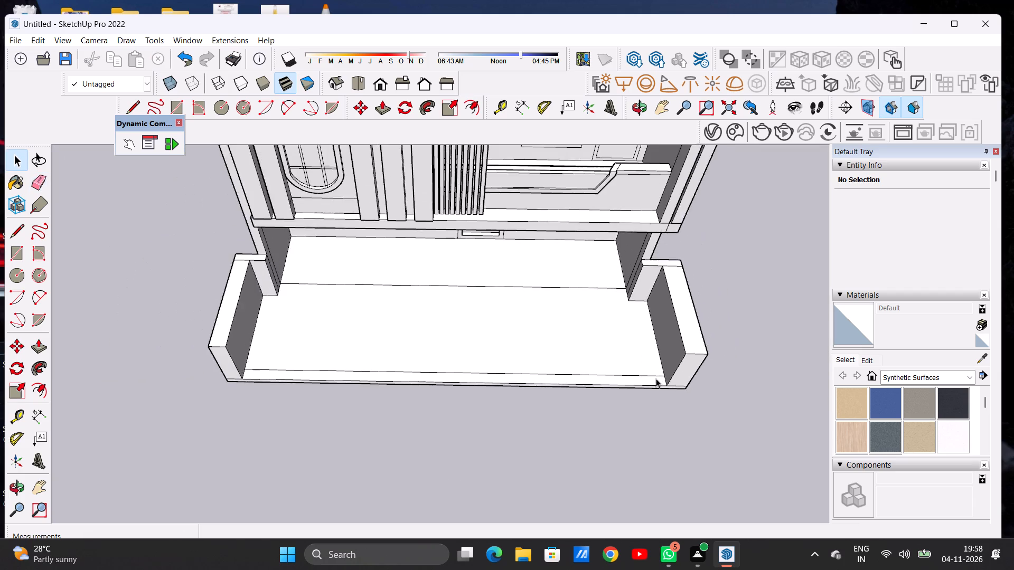
key("o")
left_click_drag(658, 395, 659, 291)
scroll(699, 397, "up", 6)
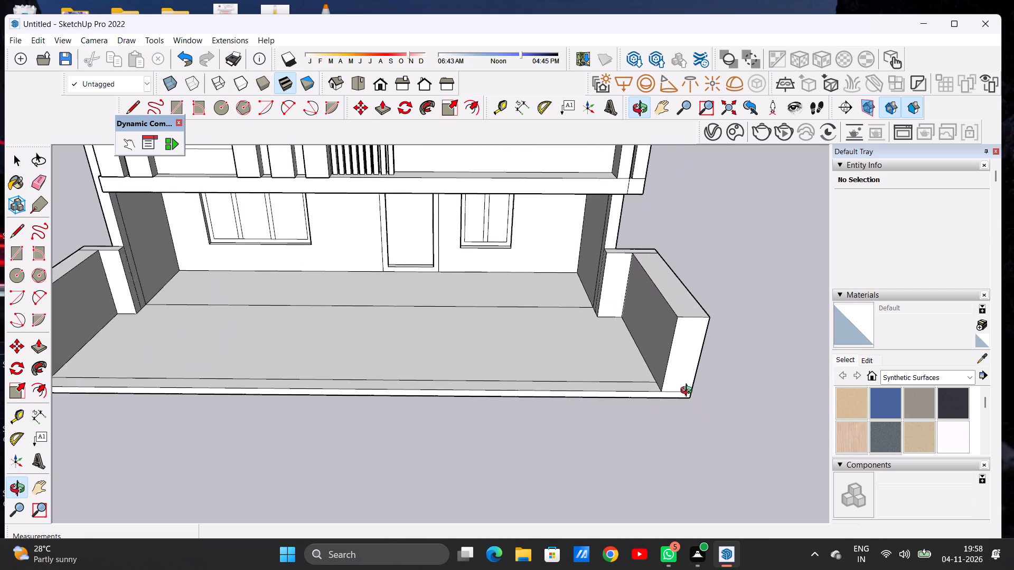
scroll(712, 387, "down", 6)
scroll(259, 395, "up", 7)
left_click_drag(380, 366, 373, 438)
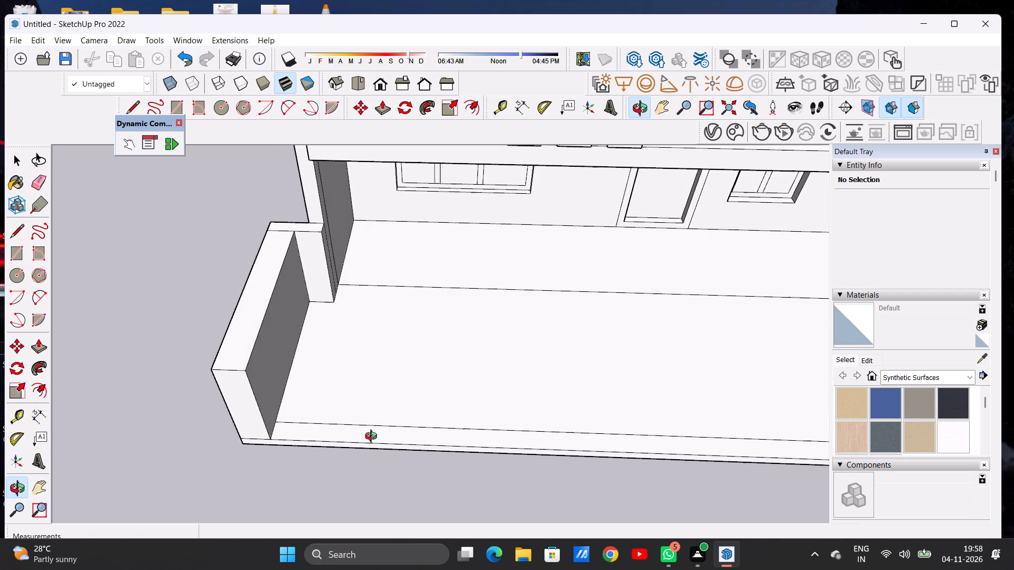
scroll(275, 373, "down", 4)
scroll(311, 405, "up", 6)
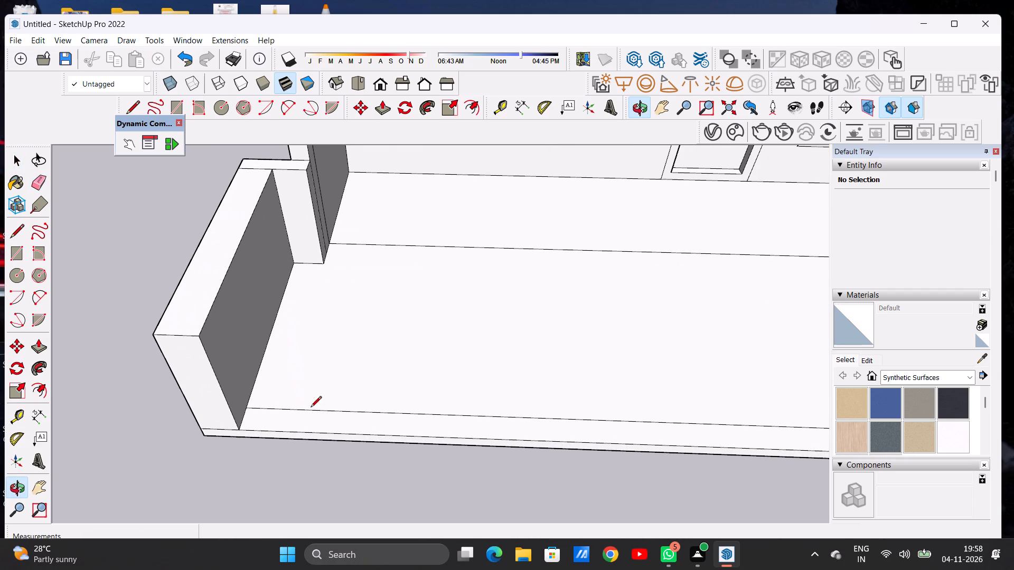
key("l")
left_click(316, 413)
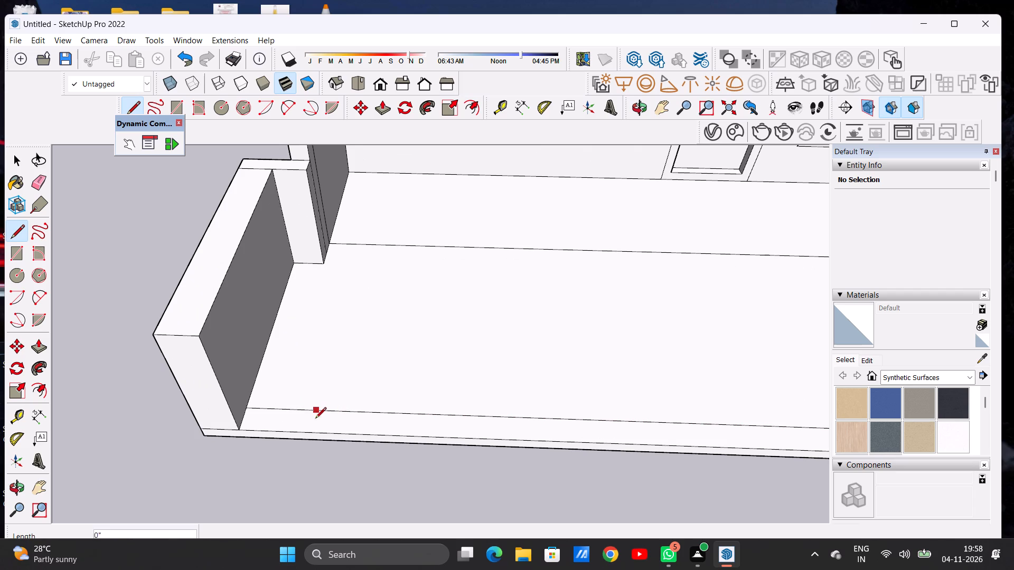
left_click(313, 436)
Push/Pull the small end section of the front strip up to the top of the adjoining side wall.
key("o")
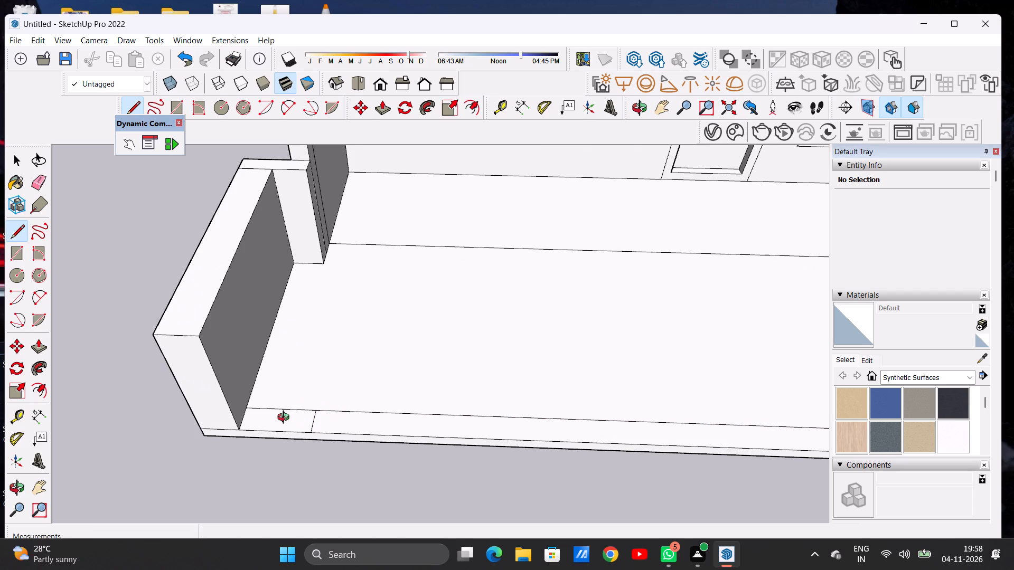
key("p")
left_click(286, 419)
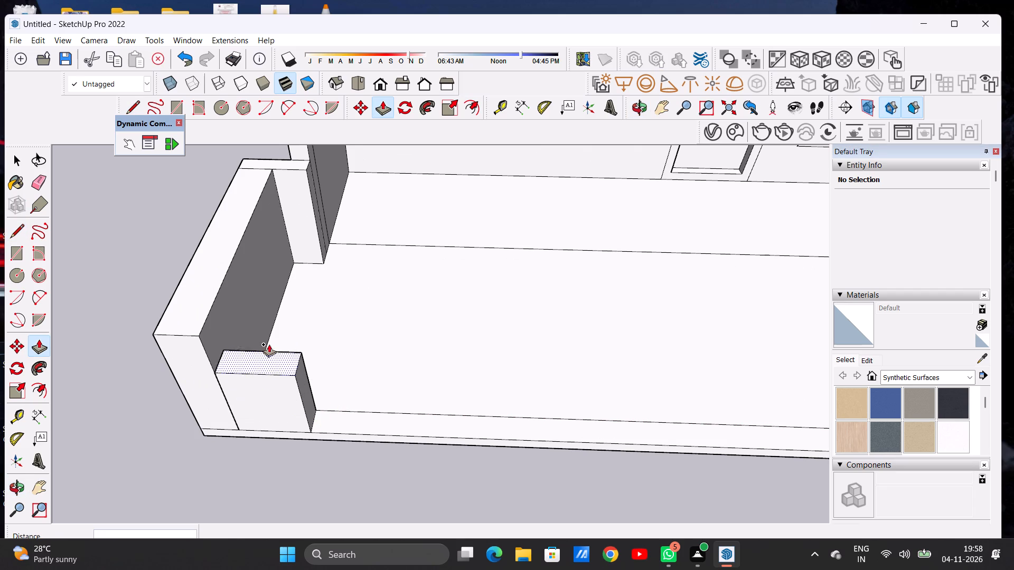
left_click(194, 337)
key("space")
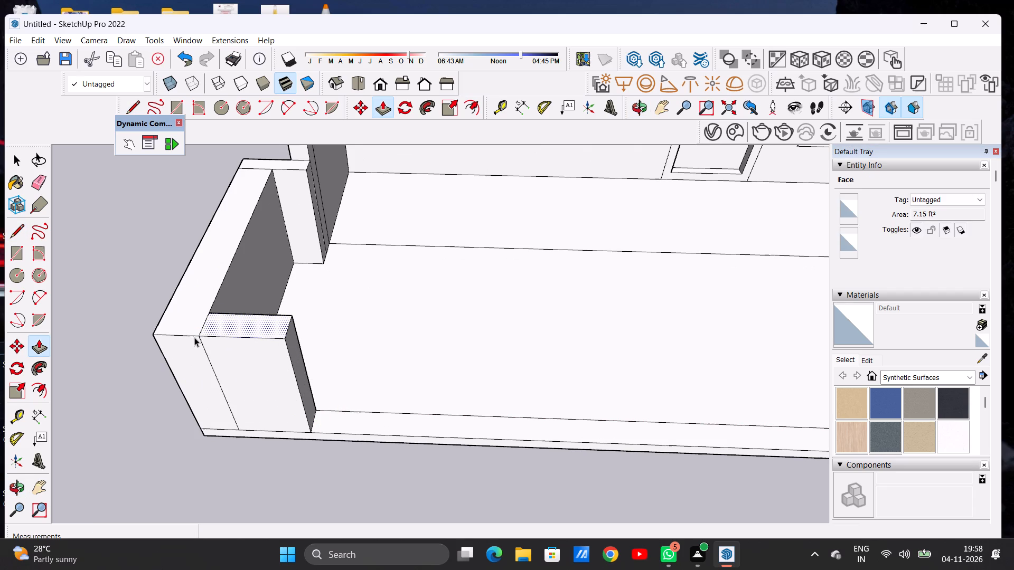
Examine the new front corner wall piece against the forecourt and the house's front elevation.
type("O")
scroll(368, 417, "down", 5)
left_click_drag(359, 442, 360, 315)
scroll(294, 374, "down", 8)
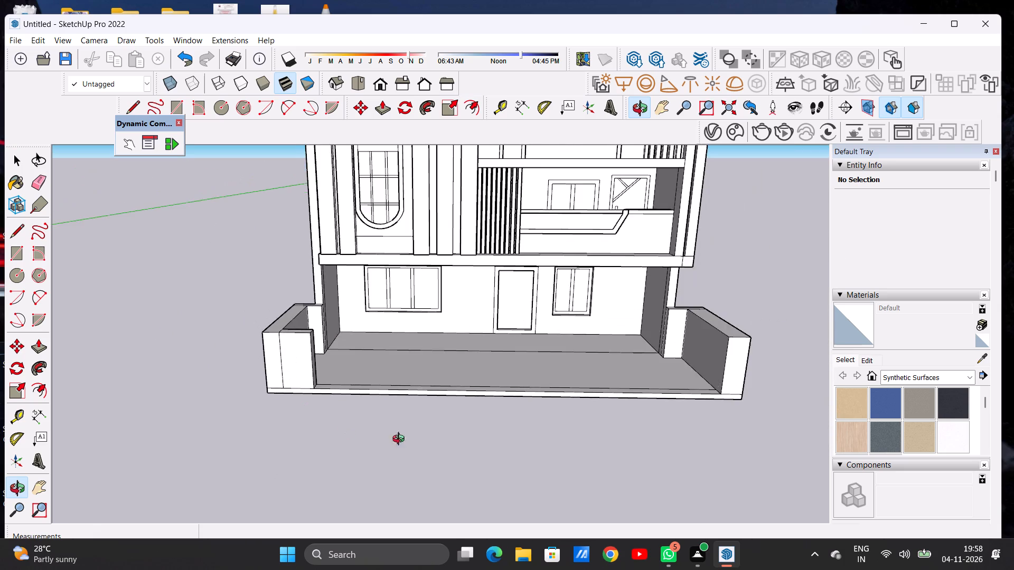
left_click_drag(432, 430, 432, 407)
left_click_drag(432, 406, 432, 403)
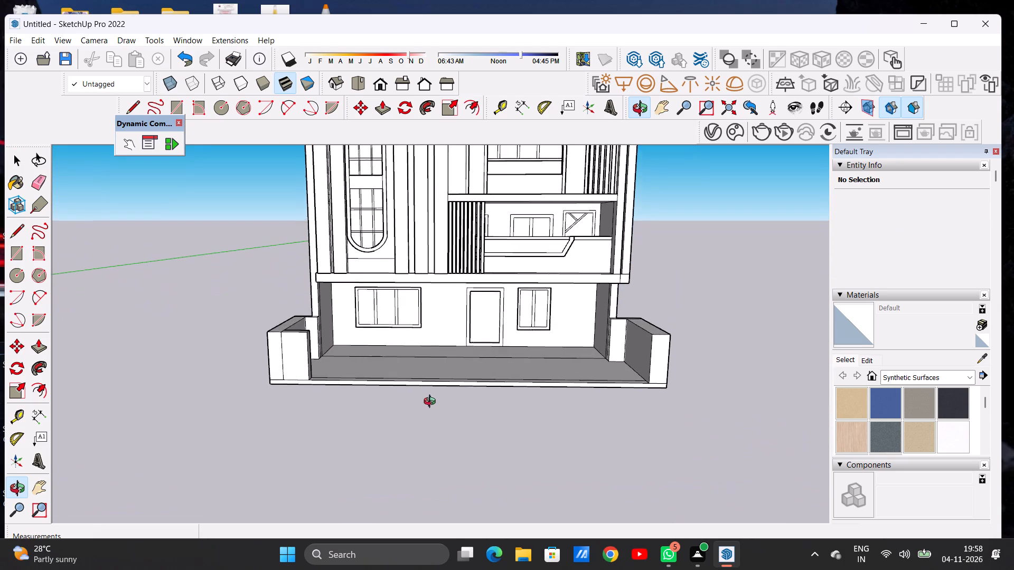
left_click_drag(432, 403, 420, 410)
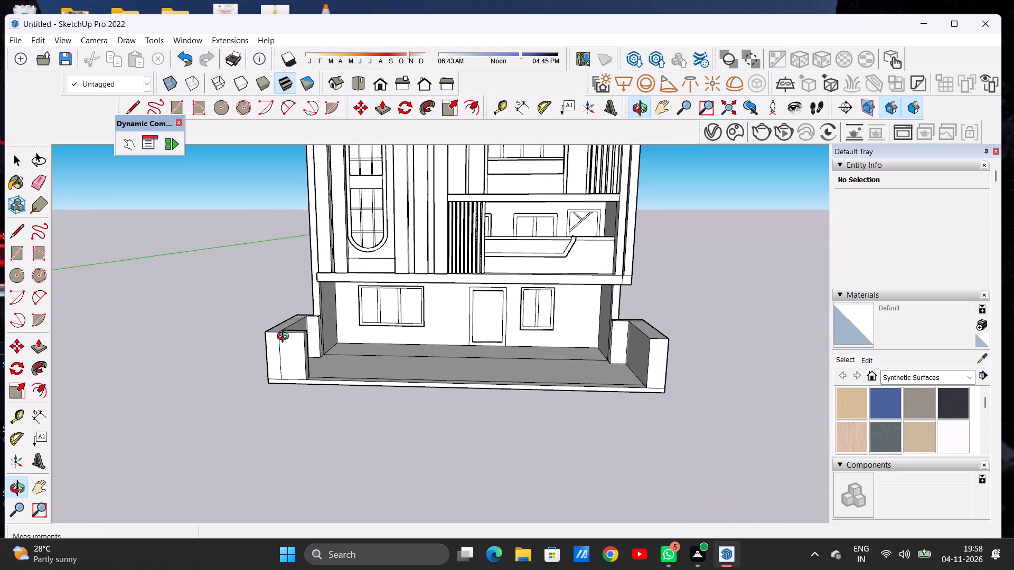
scroll(284, 337, "up", 6)
left_click_drag(286, 307, 286, 349)
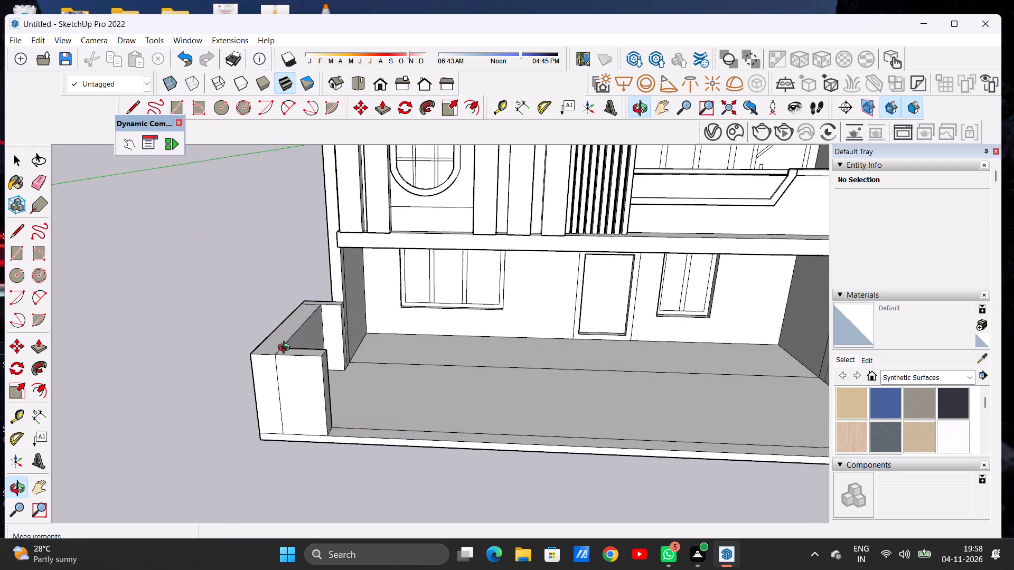
left_click_drag(286, 349, 288, 316)
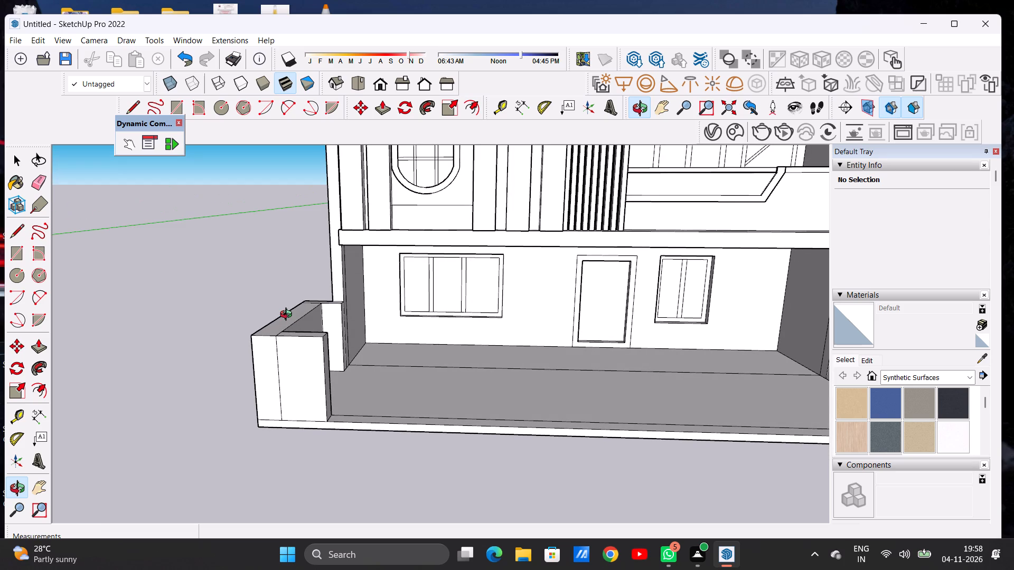
Raise the tops of the return wall, side wall and front corner piece about 2' 4 1/8" on the arched-window side.
scroll(288, 316, "up", 1)
key("p")
scroll(286, 303, "up", 2)
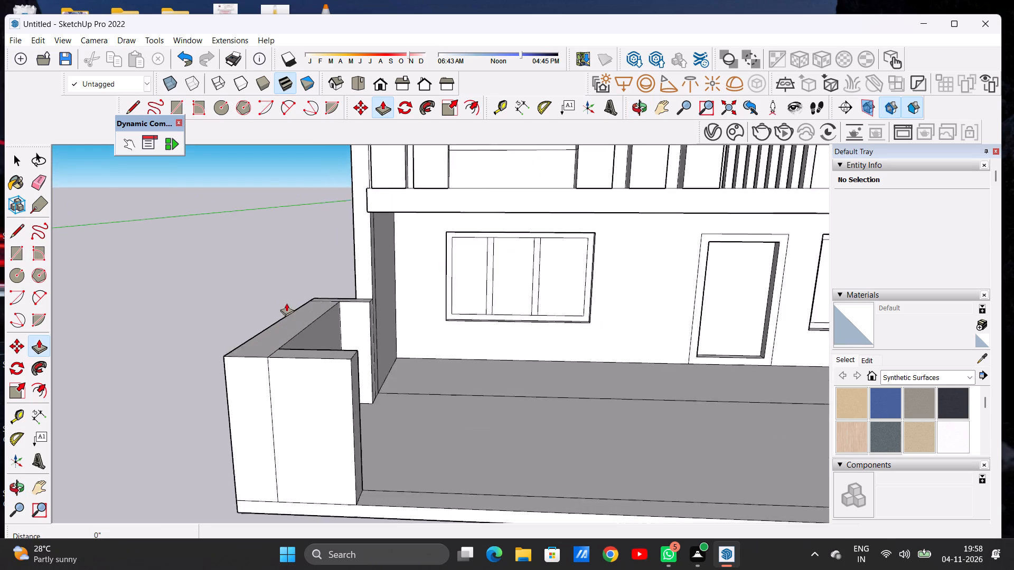
scroll(286, 303, "up", 2)
scroll(286, 303, "down", 1)
scroll(286, 303, "up", 1)
scroll(367, 291, "up", 4)
left_click(407, 325)
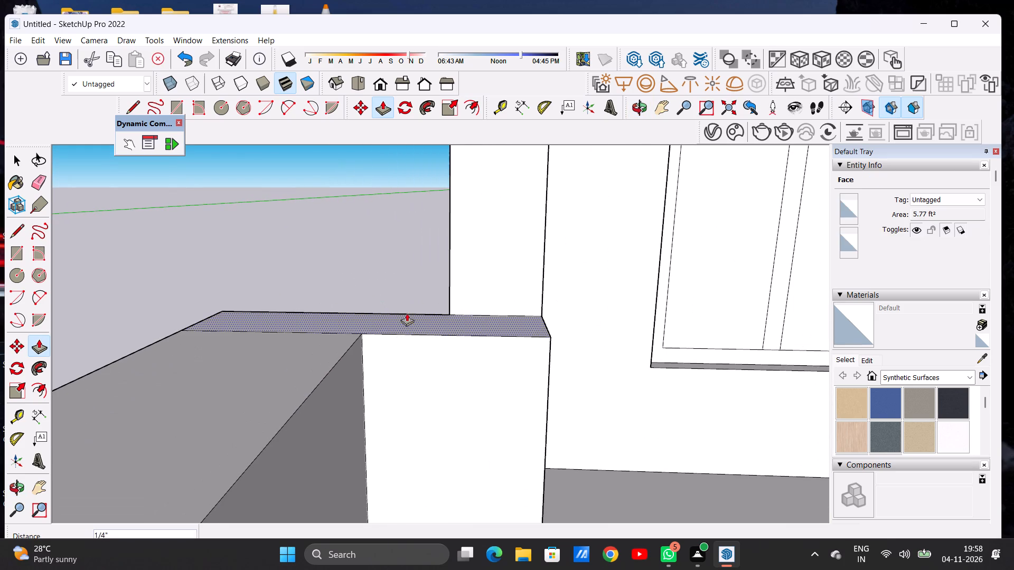
scroll(407, 271, "down", 14)
left_click(429, 239)
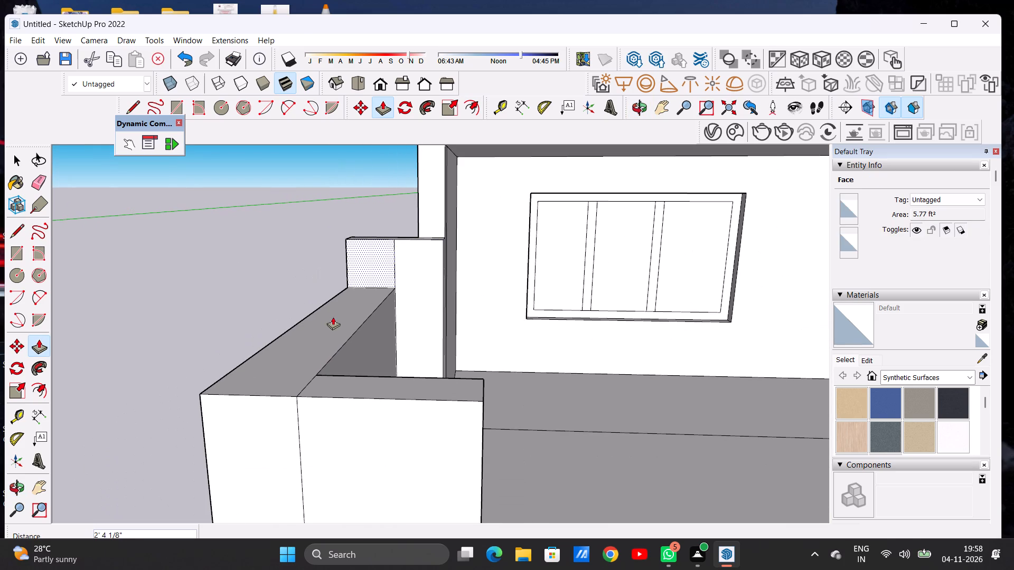
left_click(335, 317)
left_click(419, 237)
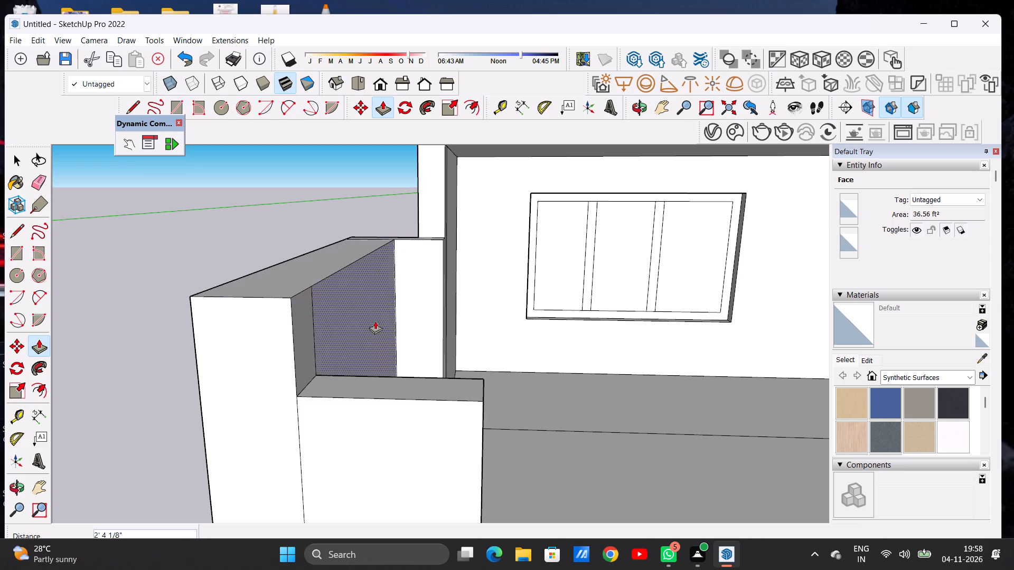
left_click(337, 384)
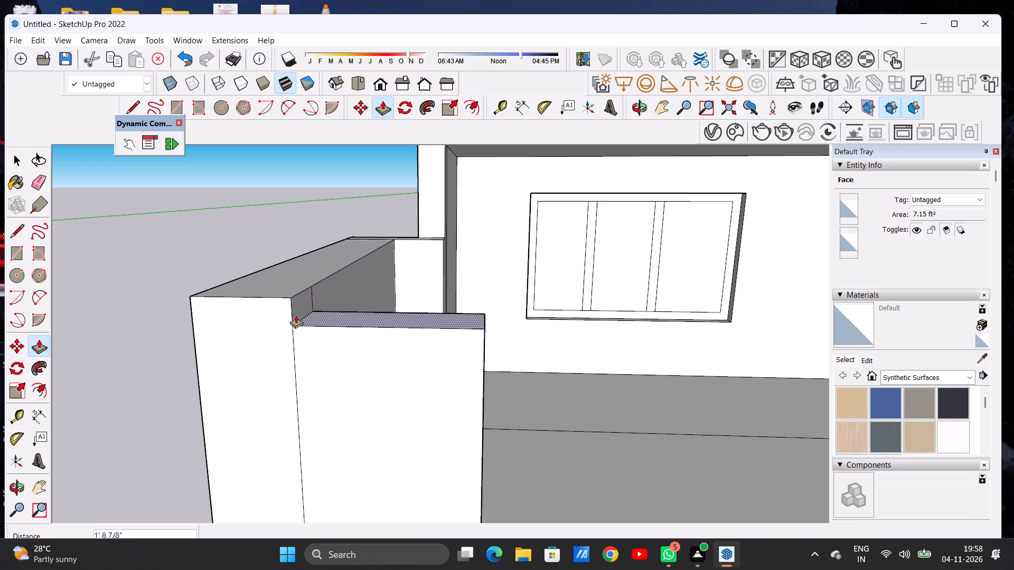
left_click(287, 297)
key("space")
Examine the raised corner walls, the opposite side wall and the whole front elevation from the front and above.
type("O")
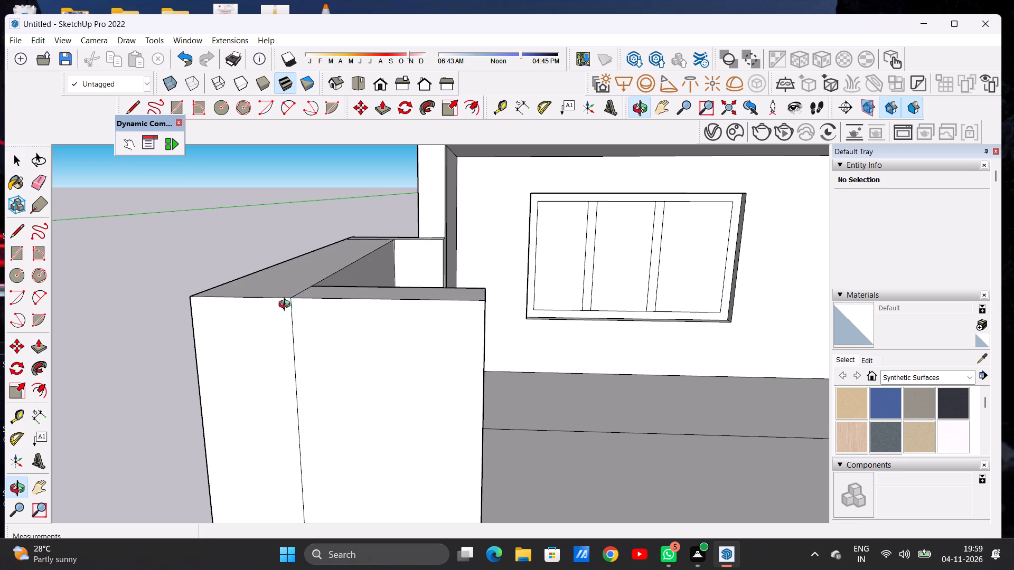
scroll(337, 410, "down", 2)
scroll(343, 420, "up", 1)
scroll(344, 421, "down", 7)
scroll(445, 377, "up", 1)
scroll(446, 377, "down", 12)
left_click_drag(470, 401, 464, 365)
scroll(369, 382, "down", 4)
scroll(534, 401, "up", 1)
scroll(528, 400, "down", 1)
scroll(513, 398, "up", 4)
left_click_drag(452, 369, 457, 483)
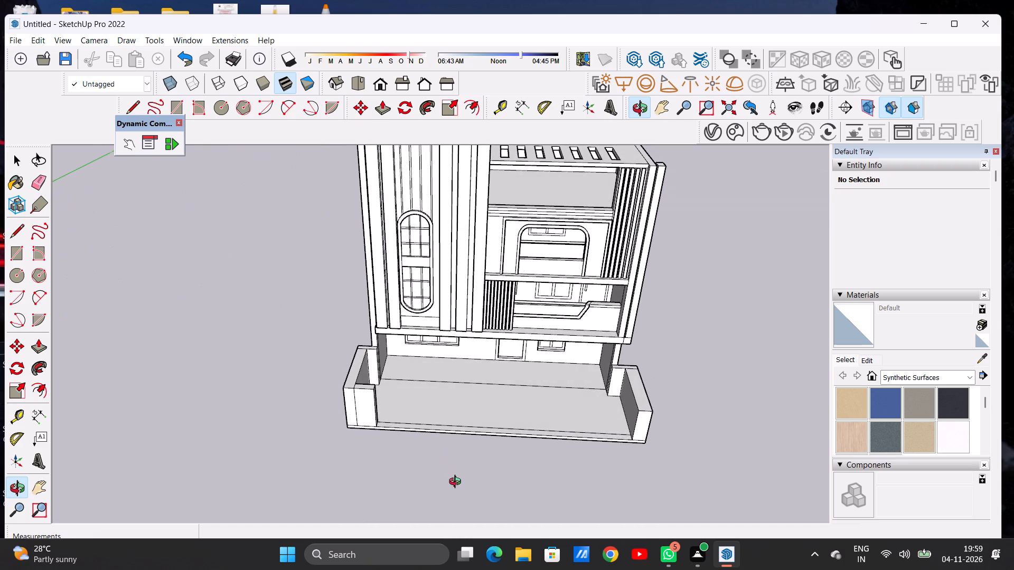
left_click_drag(457, 483, 462, 489)
scroll(559, 446, "up", 5)
left_click_drag(505, 393, 505, 401)
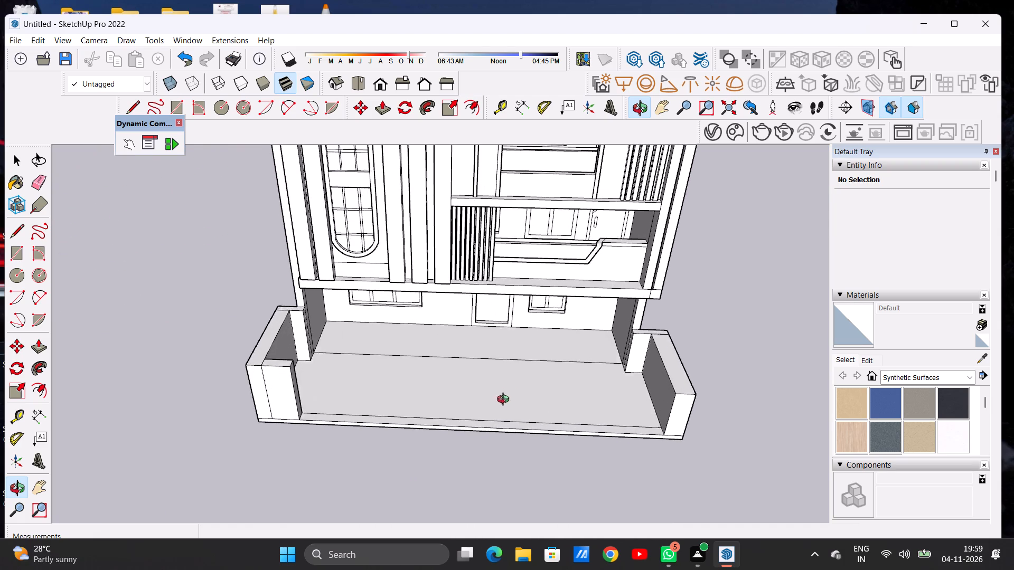
left_click_drag(505, 401, 506, 457)
triple_click(503, 457)
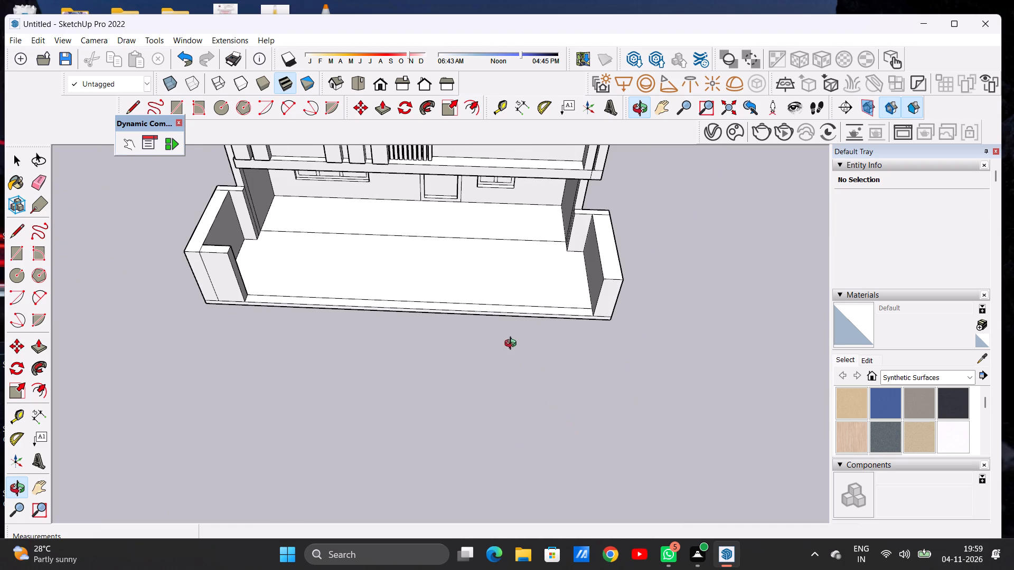
scroll(512, 400, "down", 17)
scroll(473, 254, "up", 3)
scroll(473, 254, "down", 1)
scroll(473, 254, "up", 1)
scroll(504, 350, "up", 5)
scroll(504, 351, "down", 1)
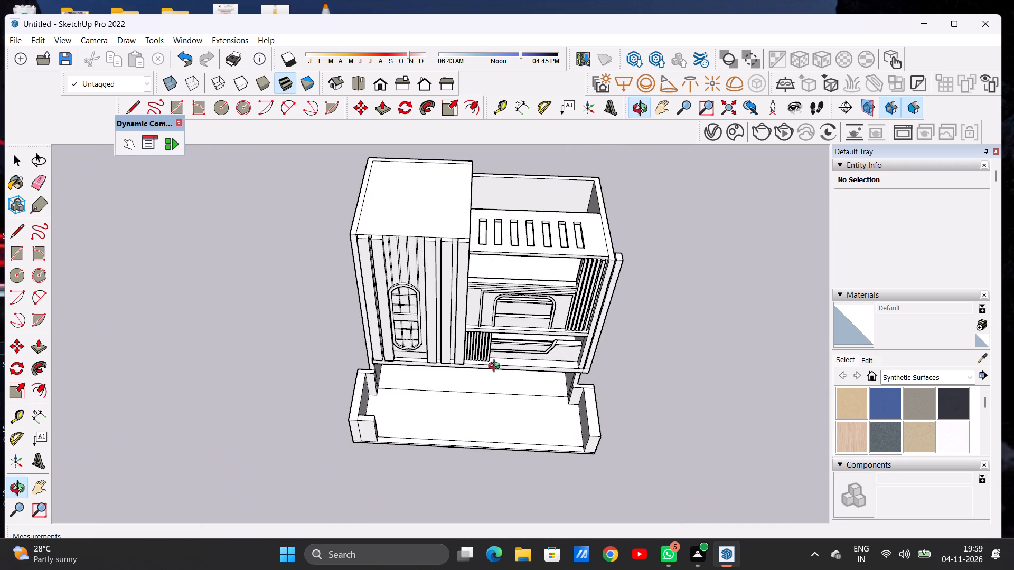
scroll(461, 414, "up", 10)
scroll(446, 431, "down", 8)
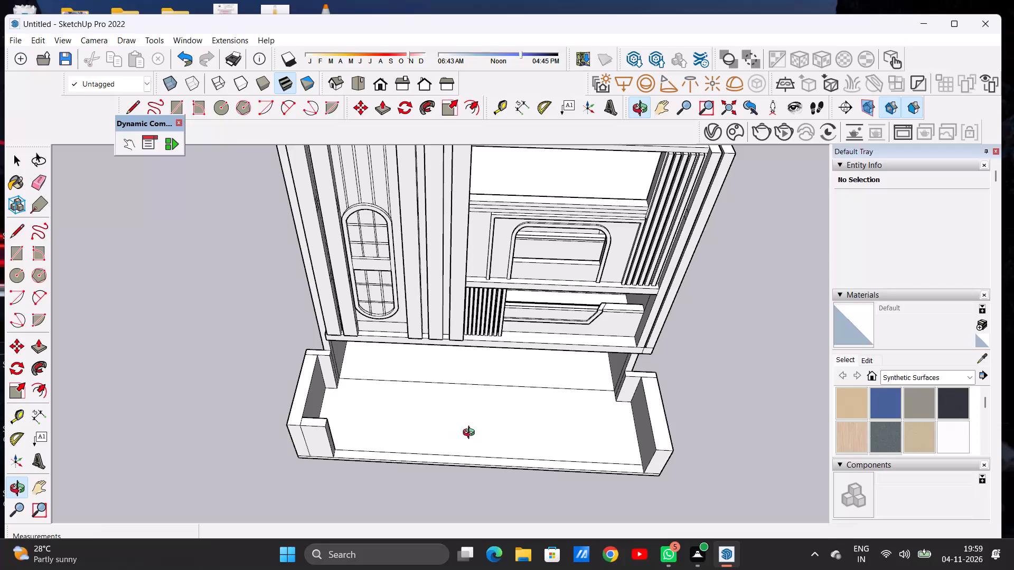
scroll(479, 434, "up", 1)
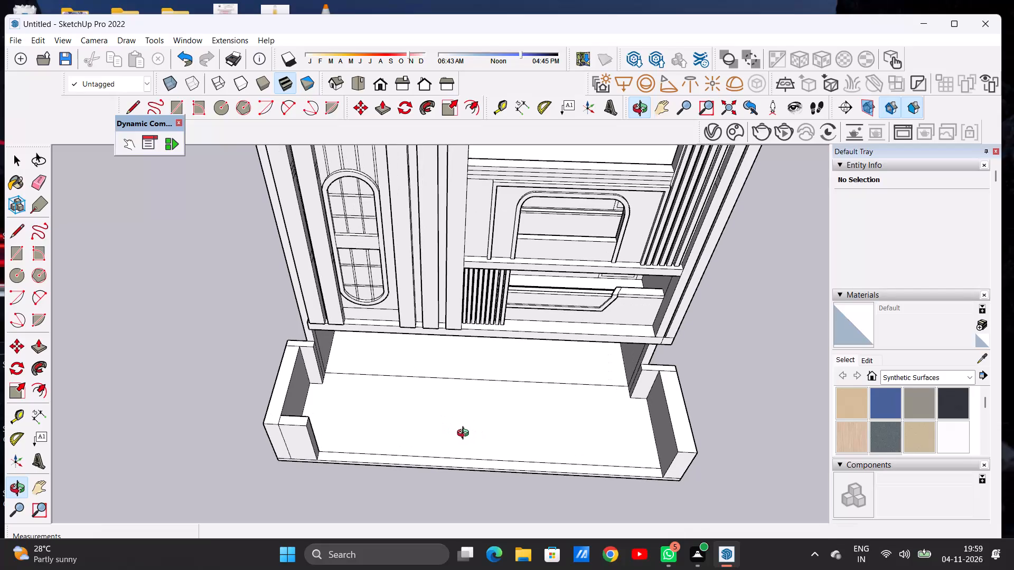
scroll(465, 434, "down", 4)
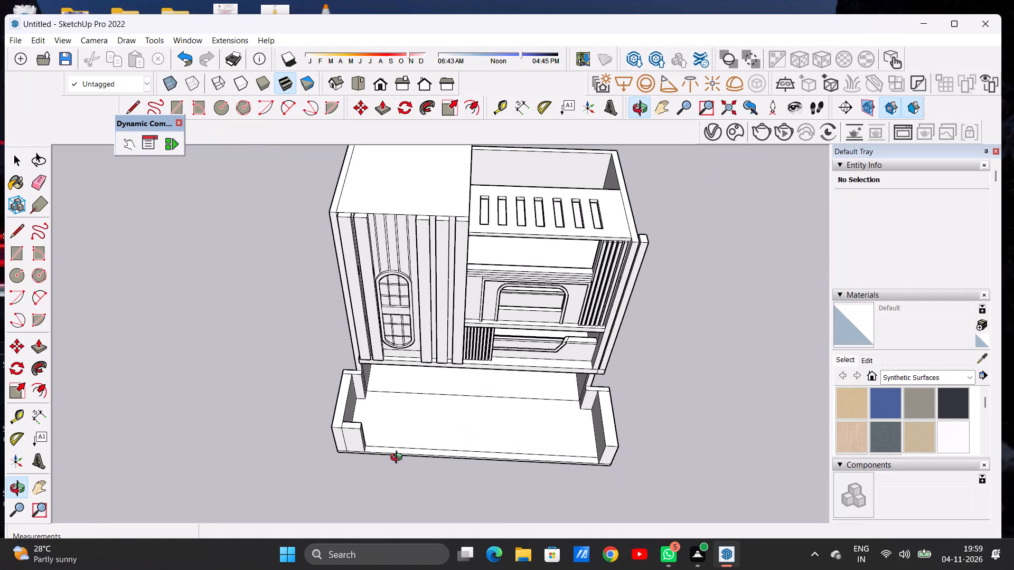
Draw a line across the front strip about 16' from the raised corner piece on the arched-window side.
left_click(400, 459)
scroll(441, 455, "up", 6)
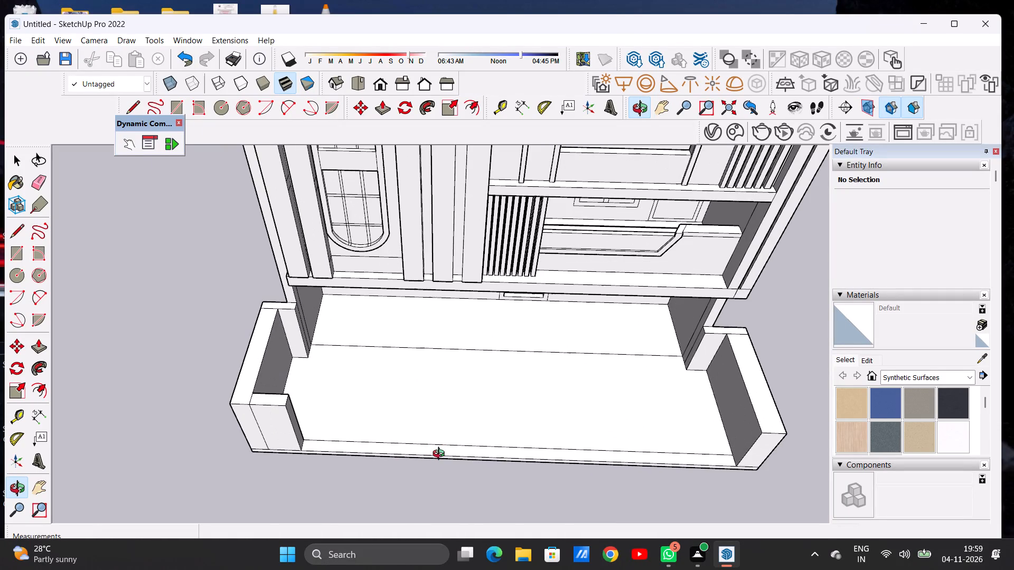
key("l")
scroll(353, 433, "up", 8)
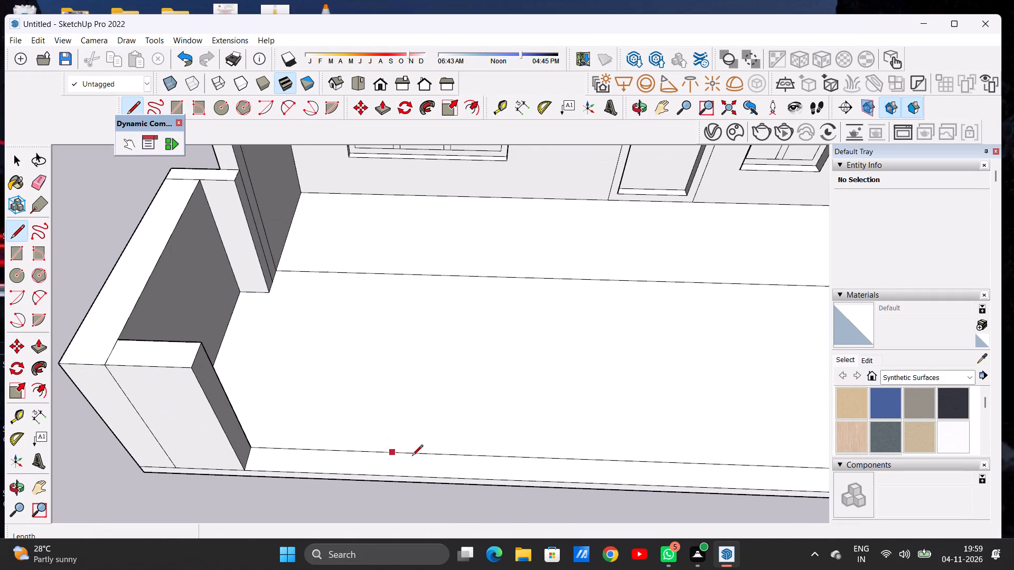
scroll(434, 447, "down", 2)
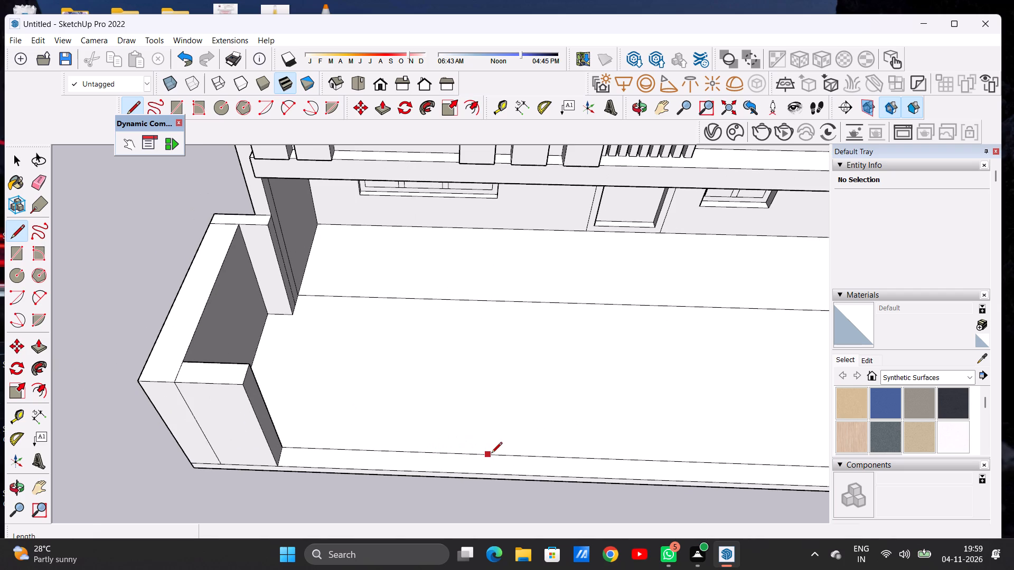
left_click(489, 453)
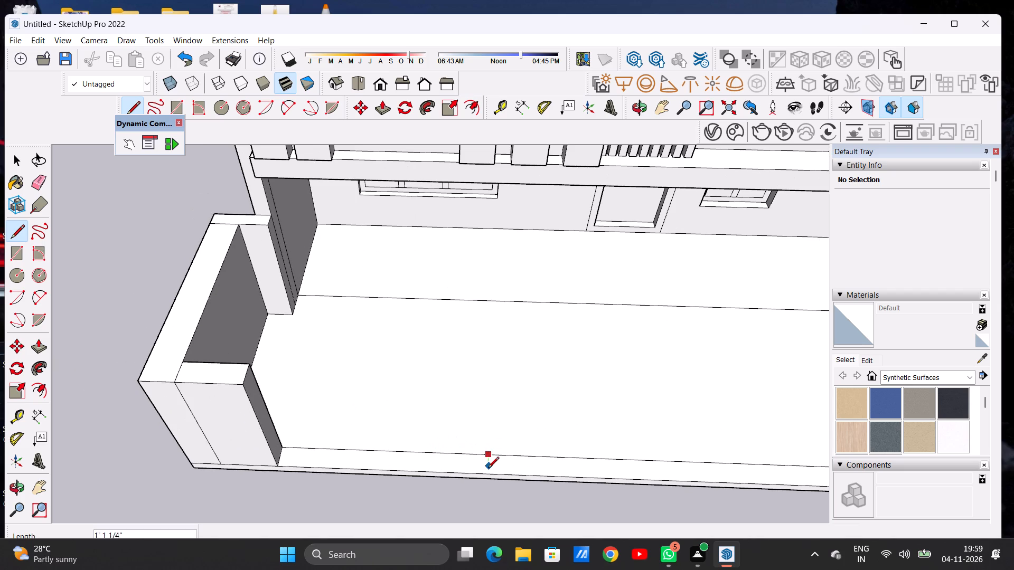
left_click(486, 475)
key("space")
Split the strip section lengthwise with a line about 16' long from the corner piece's side midpoint to the cross line.
key("o")
scroll(417, 471, "down", 5)
left_click_drag(418, 477, 416, 441)
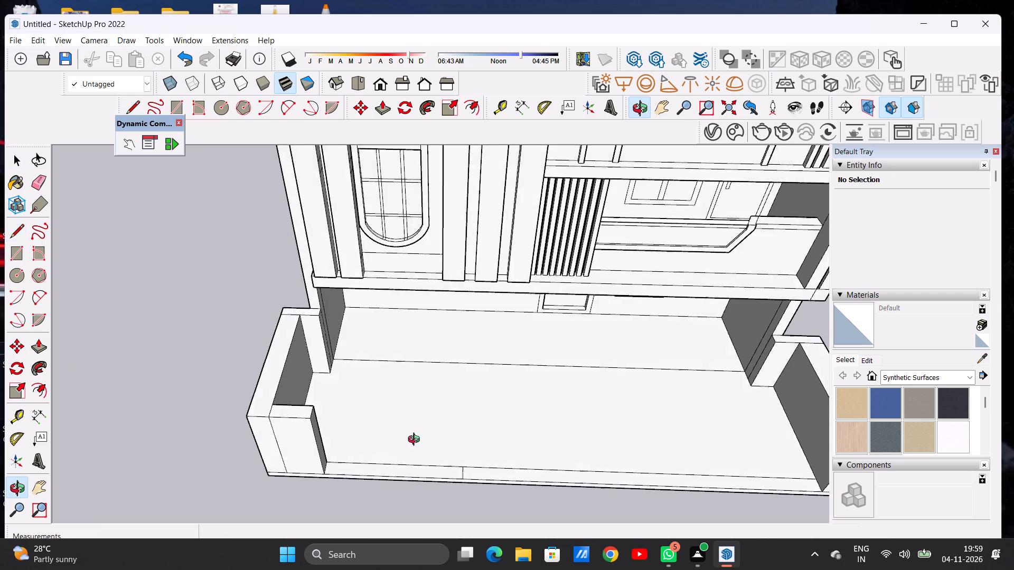
left_click_drag(416, 441, 417, 388)
scroll(456, 440, "down", 3)
left_click_drag(413, 454, 415, 538)
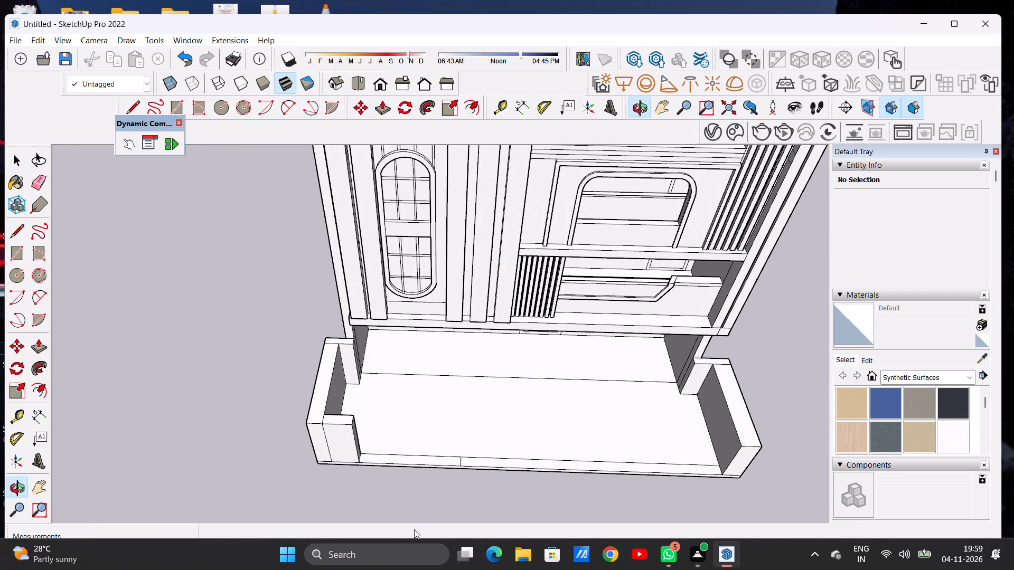
scroll(408, 457, "up", 6)
left_click_drag(366, 461, 370, 495)
key("l")
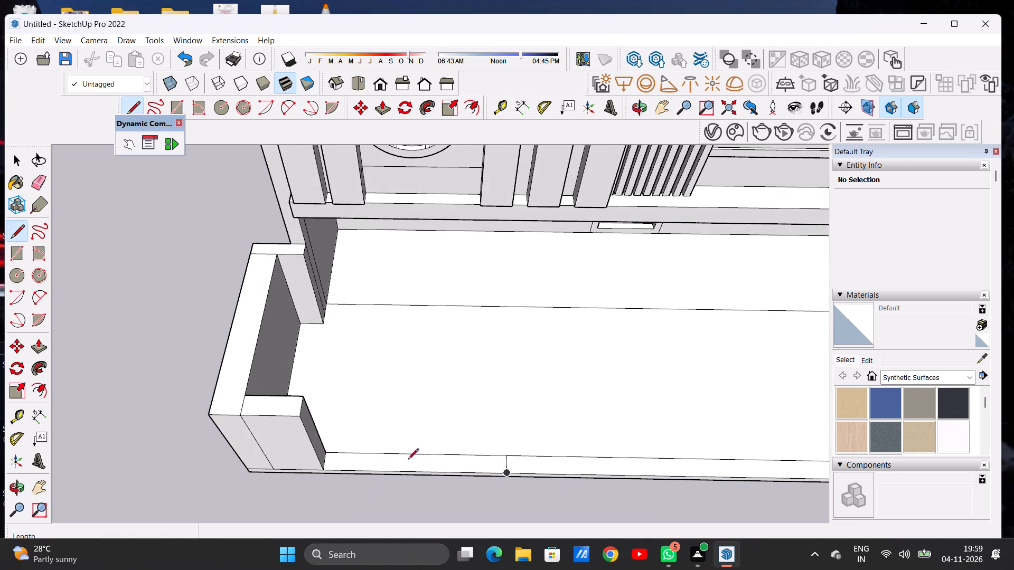
scroll(418, 459, "up", 1)
scroll(418, 459, "down", 1)
scroll(418, 459, "up", 1)
scroll(418, 459, "down", 1)
scroll(418, 459, "up", 1)
scroll(418, 459, "down", 1)
scroll(418, 459, "up", 2)
scroll(333, 478, "up", 1)
scroll(333, 478, "down", 1)
scroll(333, 478, "up", 8)
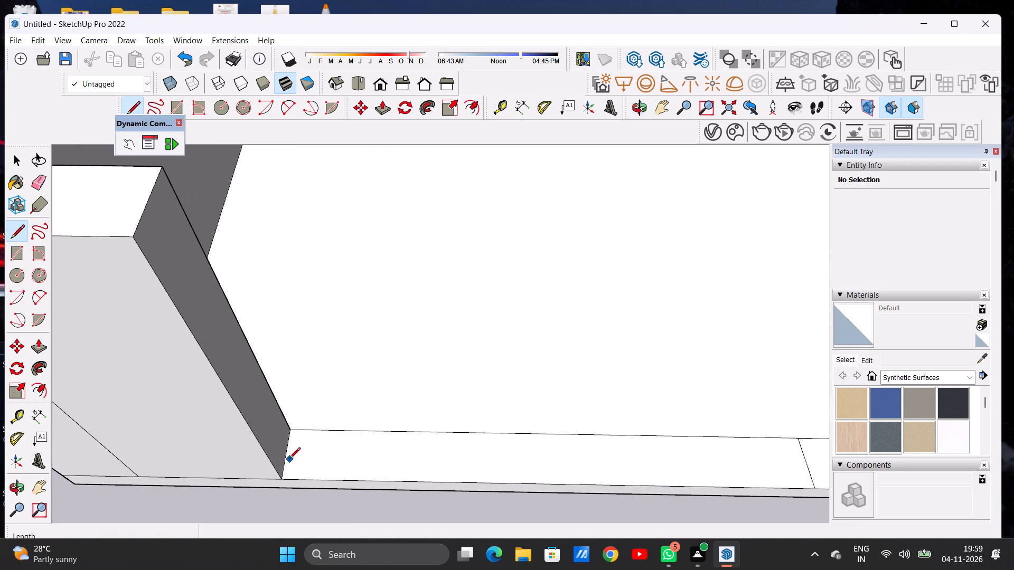
left_click(281, 462)
scroll(323, 460, "down", 1)
scroll(323, 460, "up", 1)
scroll(323, 460, "down", 2)
scroll(323, 460, "up", 1)
scroll(323, 460, "down", 3)
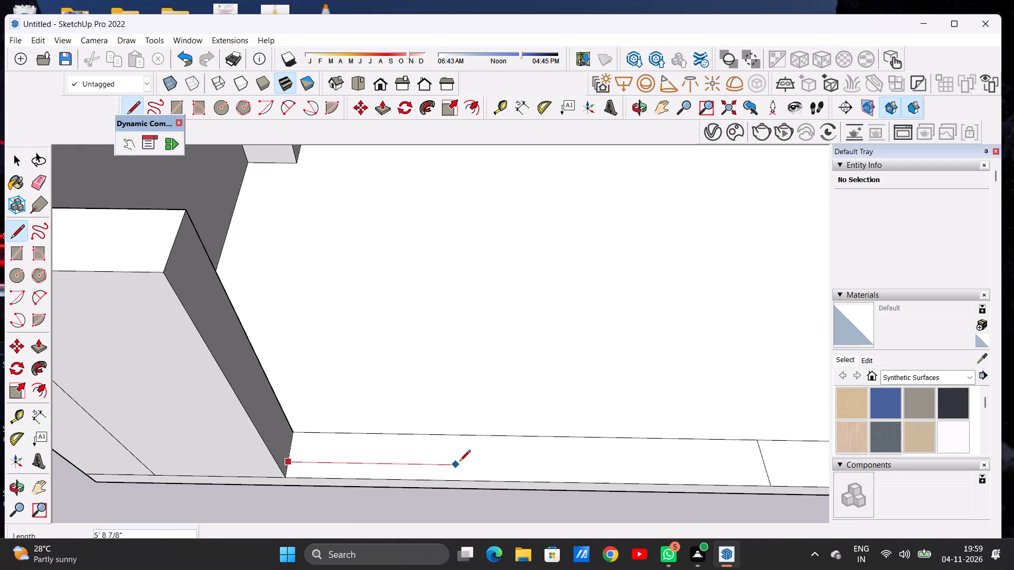
scroll(374, 459, "down", 5)
scroll(608, 465, "up", 5)
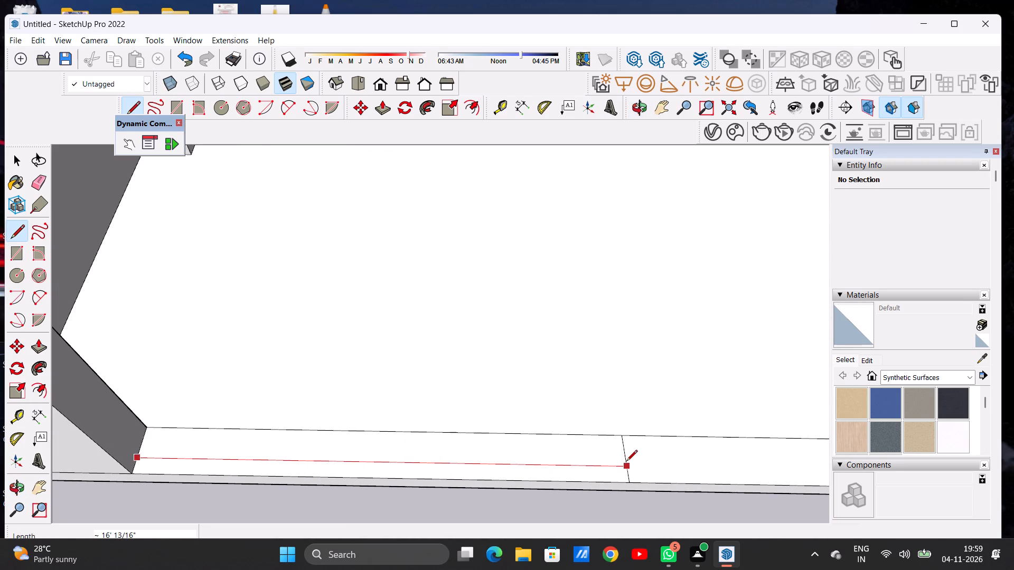
left_click(626, 462)
key("space")
Push/Pull the rear half of the split strip section up 10' 7 1/8", level with the corner piece's top.
scroll(534, 453, "down", 14)
key("o")
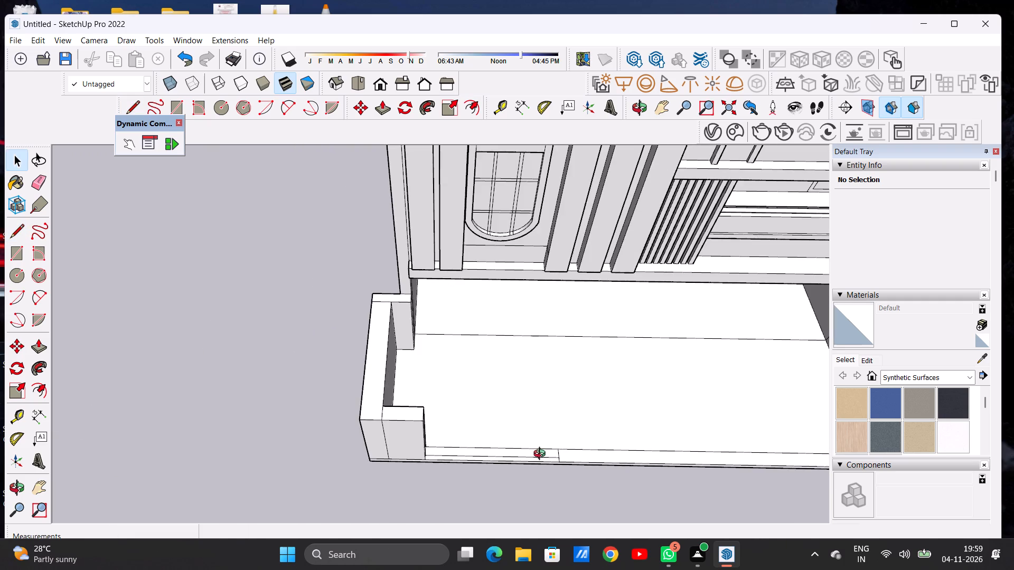
left_click_drag(542, 455, 476, 378)
scroll(443, 458, "up", 1)
scroll(436, 463, "down", 1)
scroll(435, 465, "up", 5)
key("p")
scroll(402, 457, "up", 3)
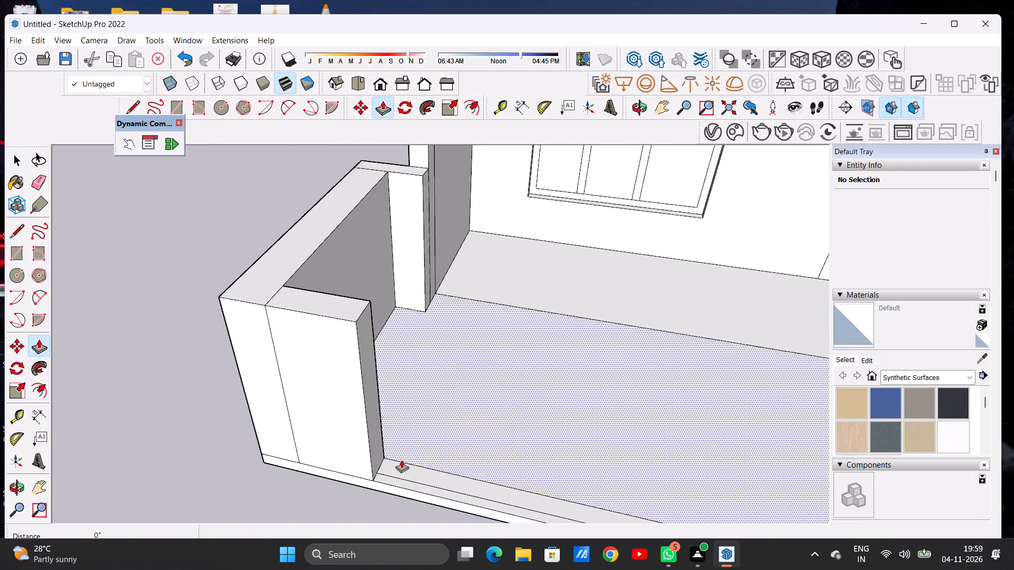
scroll(401, 460, "up", 2)
left_click(384, 471)
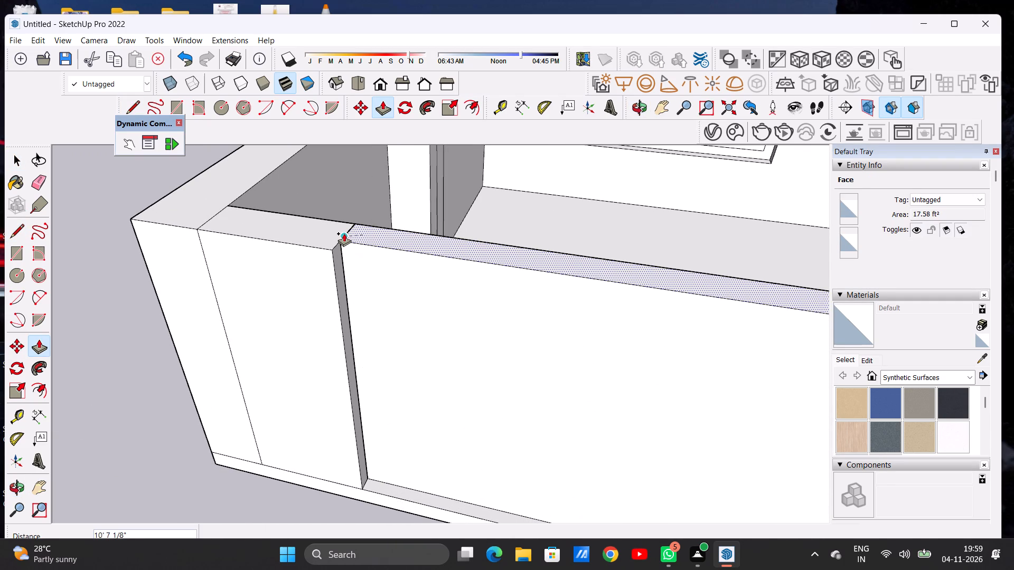
left_click(344, 233)
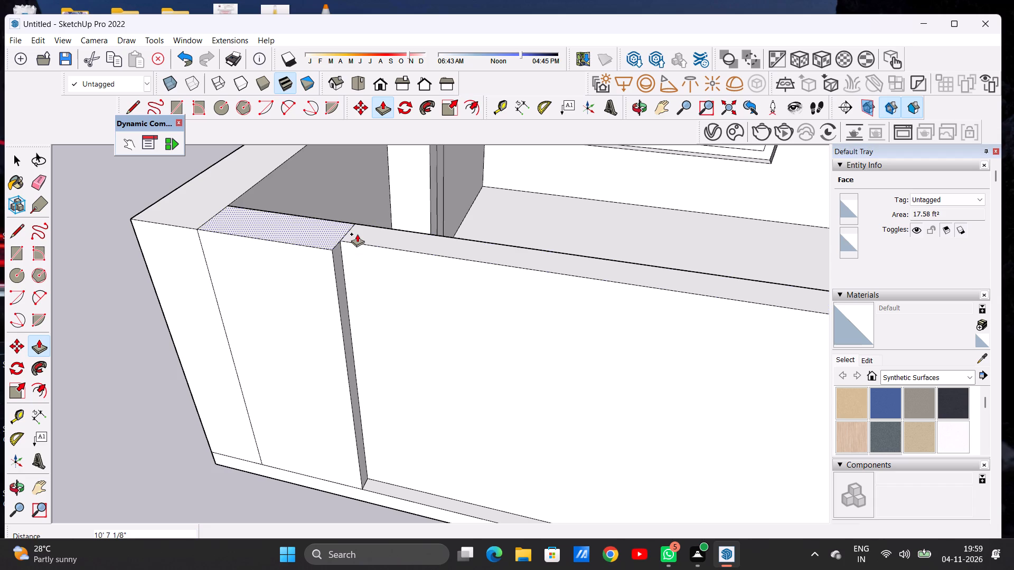
Raise the top of the new front wall panel about 9" above the adjoining corner piece.
key("space")
type("P")
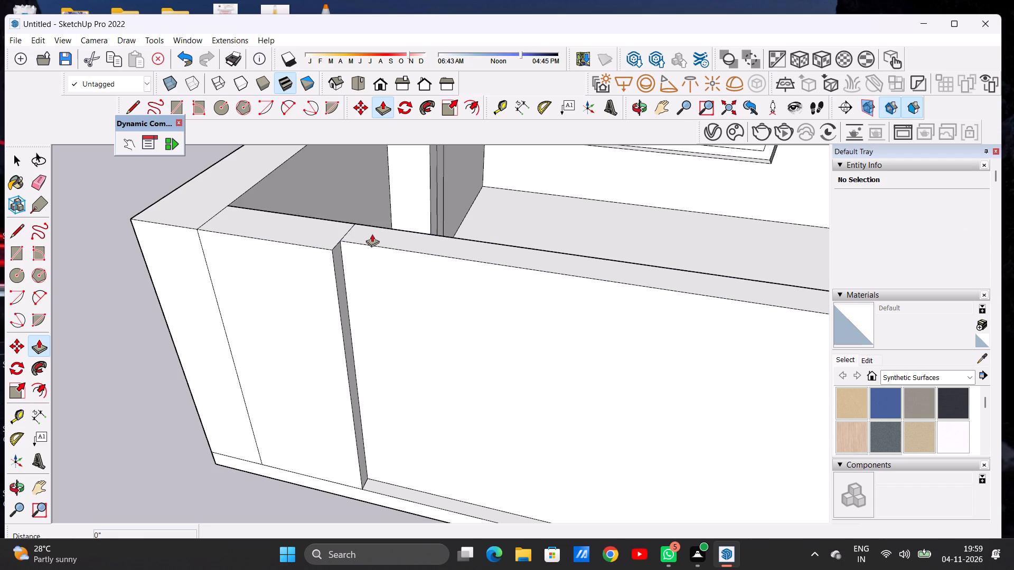
left_click(372, 234)
left_click(374, 210)
key("space")
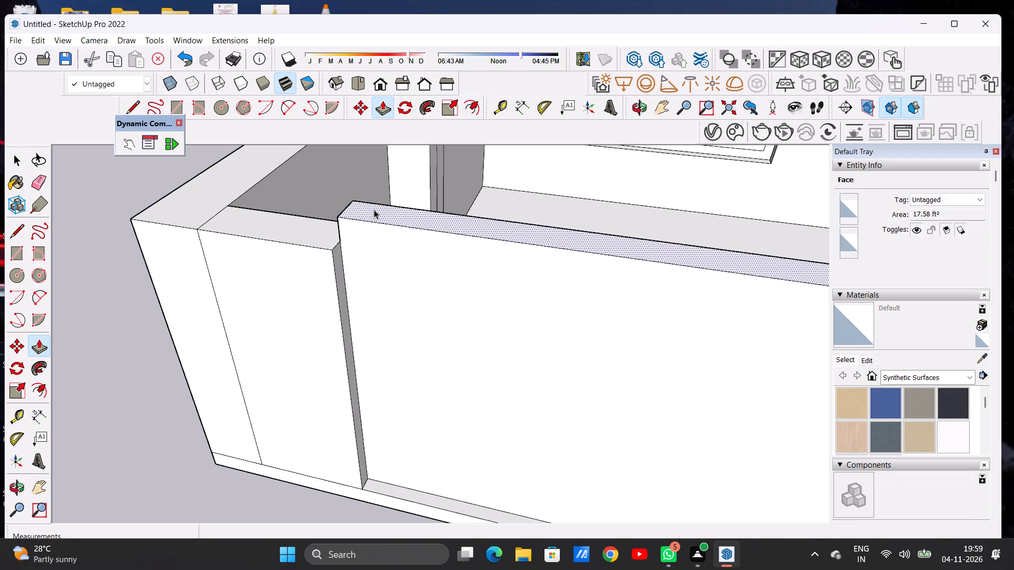
Examine the new front wall panel, the open front strip and the opposite side wall against the house's elevation.
type("O")
scroll(303, 347, "down", 17)
left_click_drag(434, 369, 491, 273)
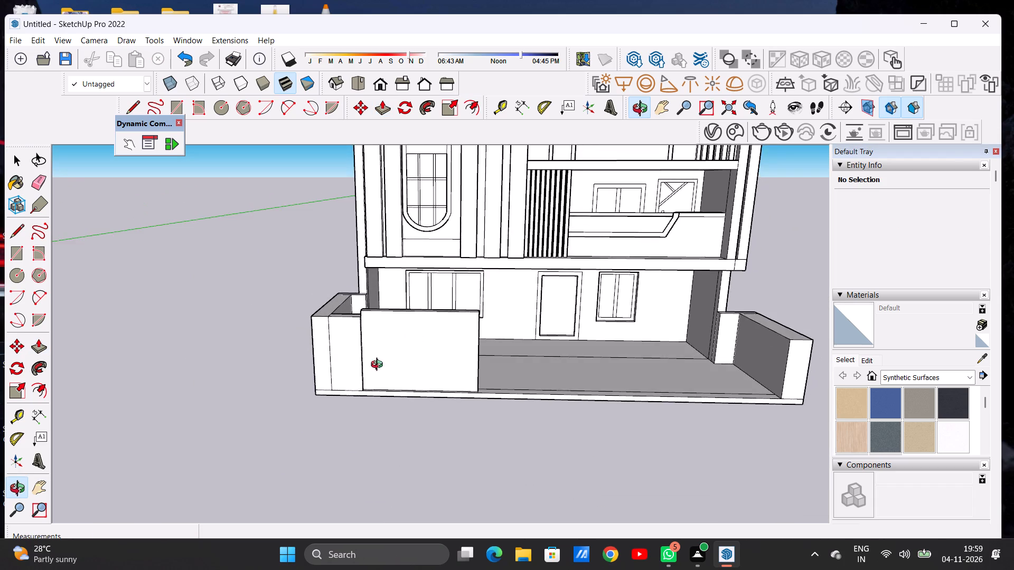
scroll(344, 396, "down", 5)
left_click_drag(424, 367, 423, 345)
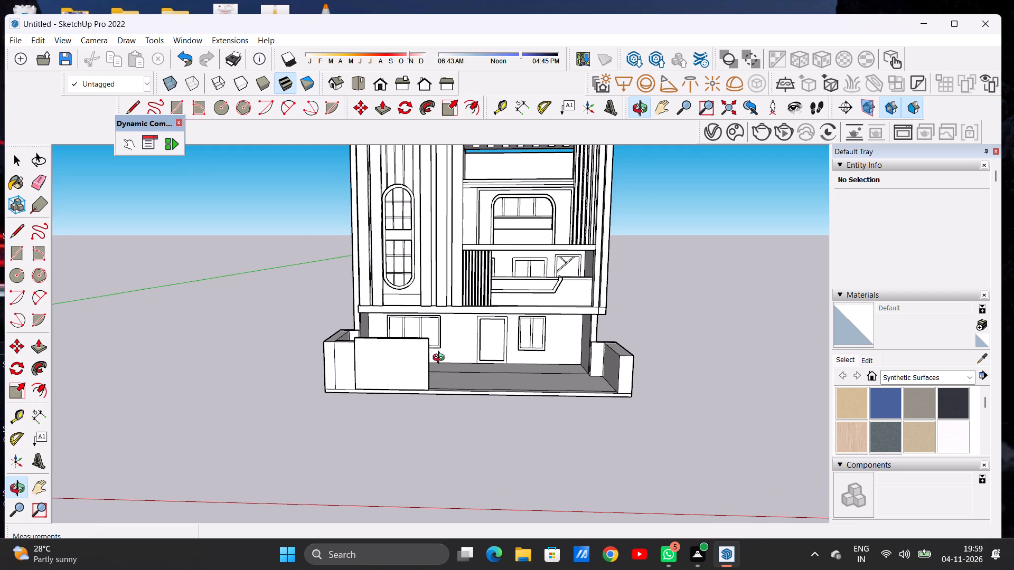
scroll(341, 380, "down", 6)
scroll(470, 384, "up", 1)
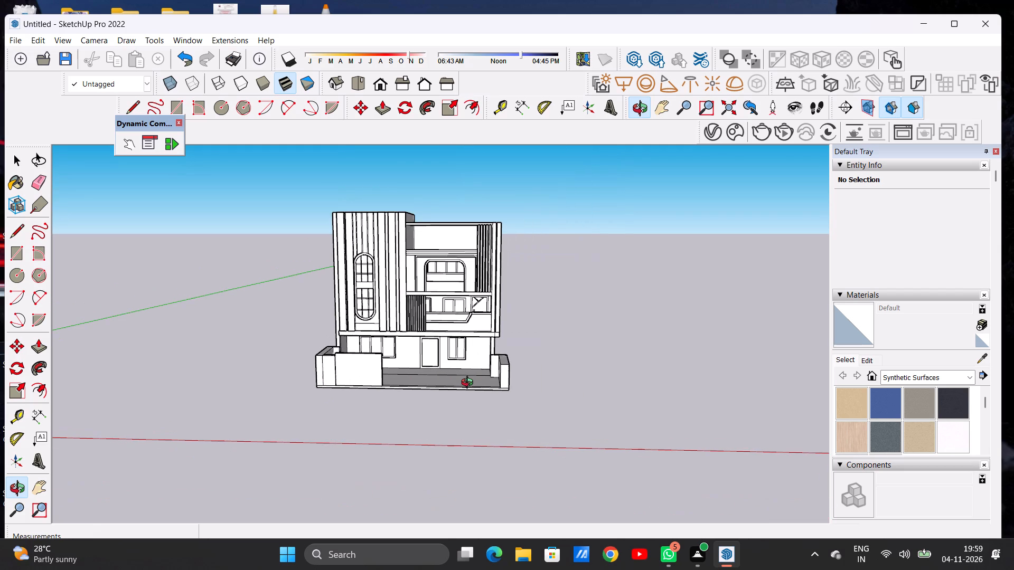
scroll(538, 387, "up", 5)
scroll(453, 388, "down", 1)
scroll(453, 388, "up", 5)
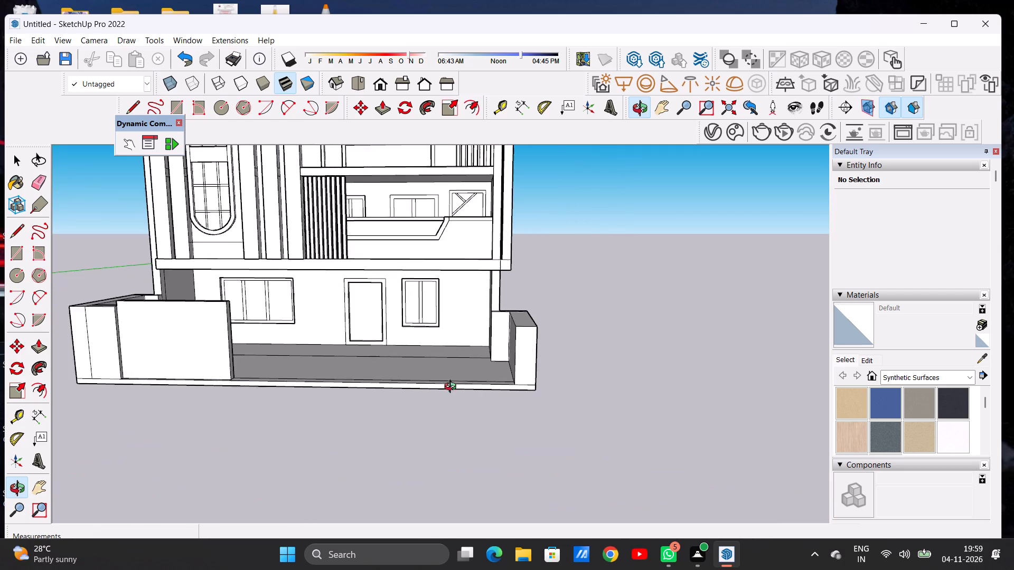
scroll(670, 384, "down", 7)
left_click_drag(568, 379, 570, 426)
scroll(587, 398, "up", 15)
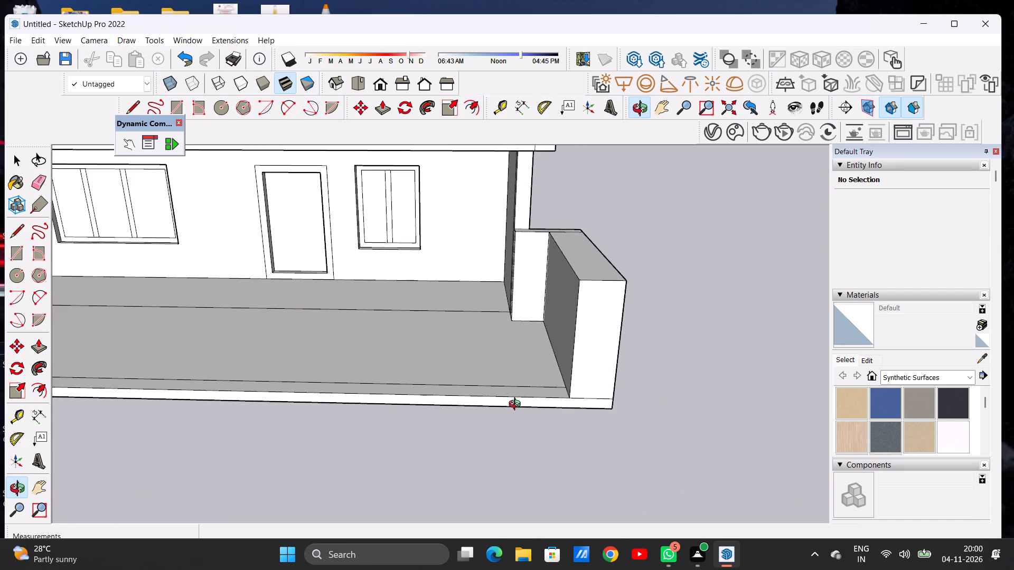
left_click_drag(517, 405, 525, 414)
scroll(471, 408, "down", 1)
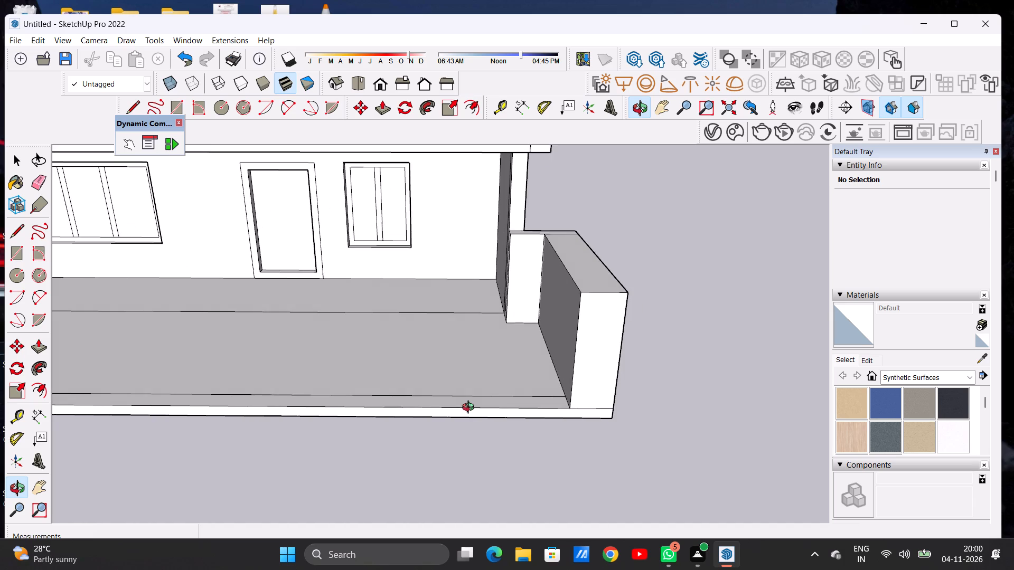
scroll(516, 405, "up", 4)
left_click_drag(516, 405, 516, 424)
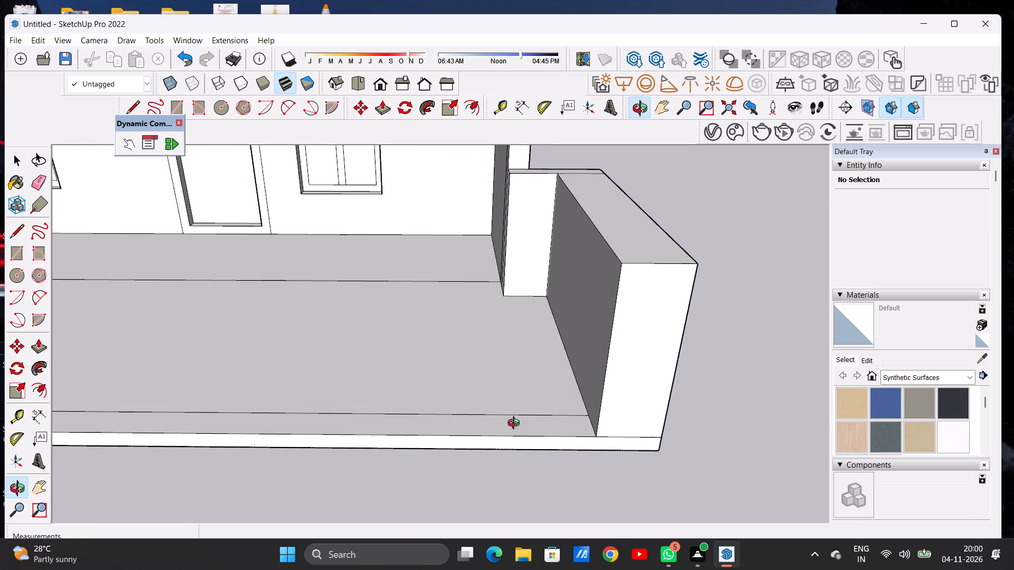
left_click_drag(516, 424, 521, 418)
left_click(524, 415)
scroll(532, 404, "down", 12)
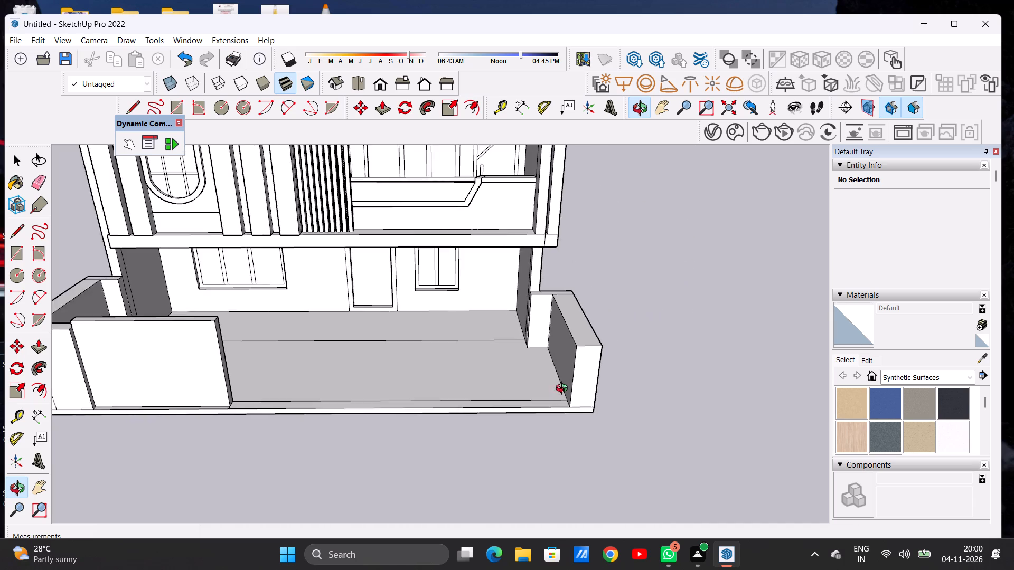
scroll(564, 389, "down", 1)
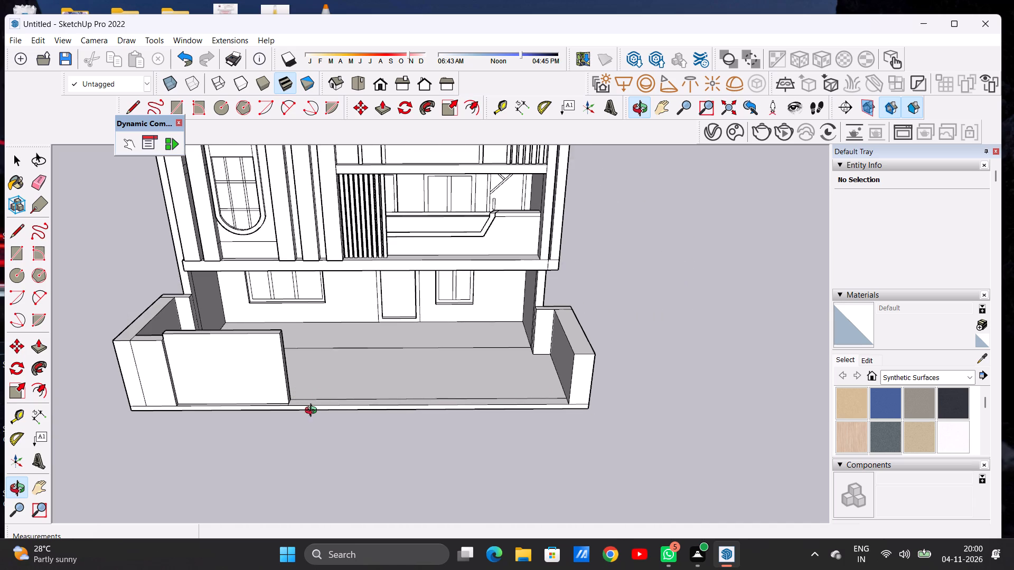
Draw a line about 1' 7 11/16" long across the front strip, marking off a short section beside the wall panel.
scroll(313, 412, "up", 10)
left_click_drag(323, 387, 326, 422)
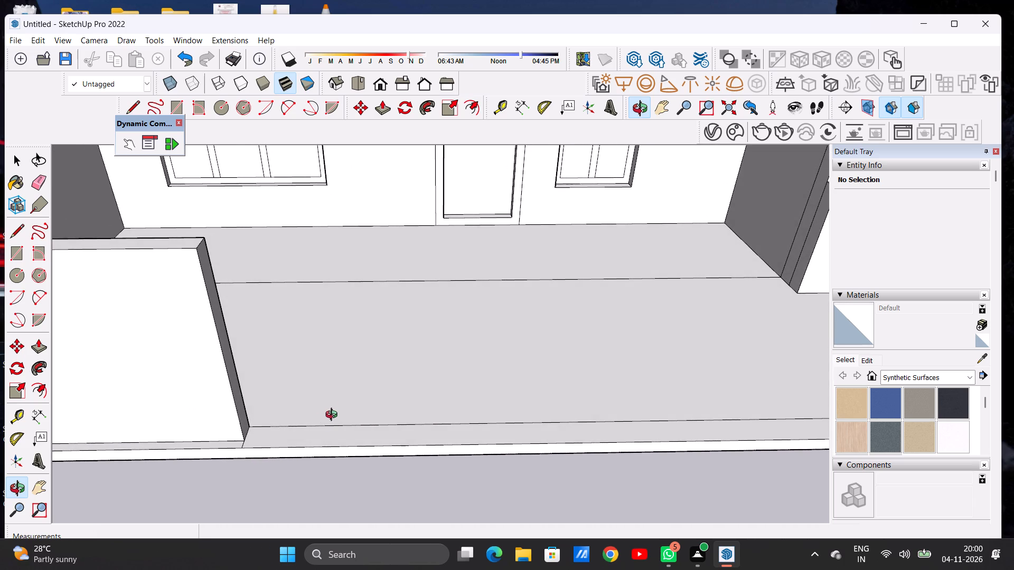
scroll(362, 398, "down", 4)
scroll(375, 425, "up", 6)
left_click_drag(363, 423, 353, 440)
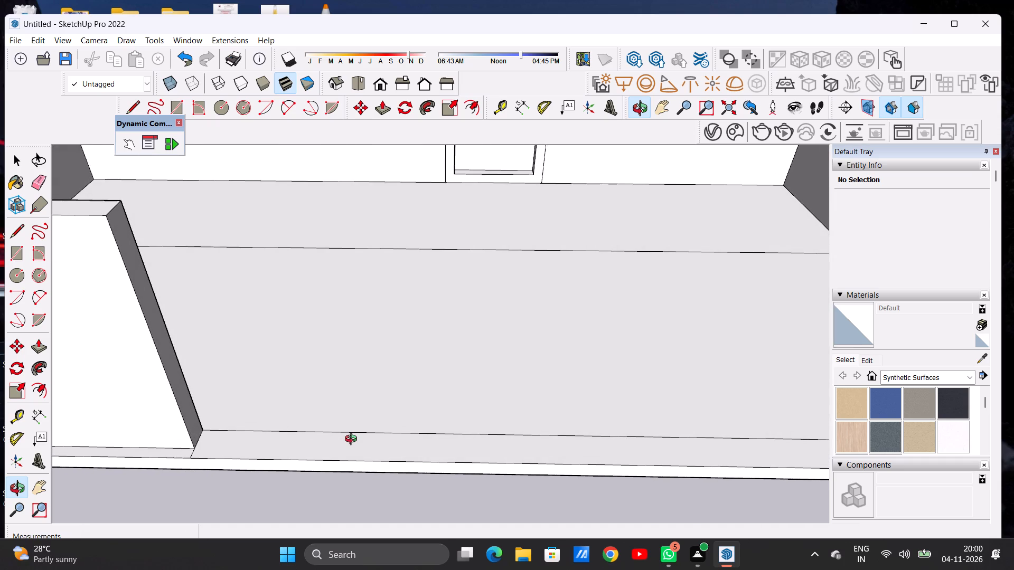
key("l")
left_click(329, 431)
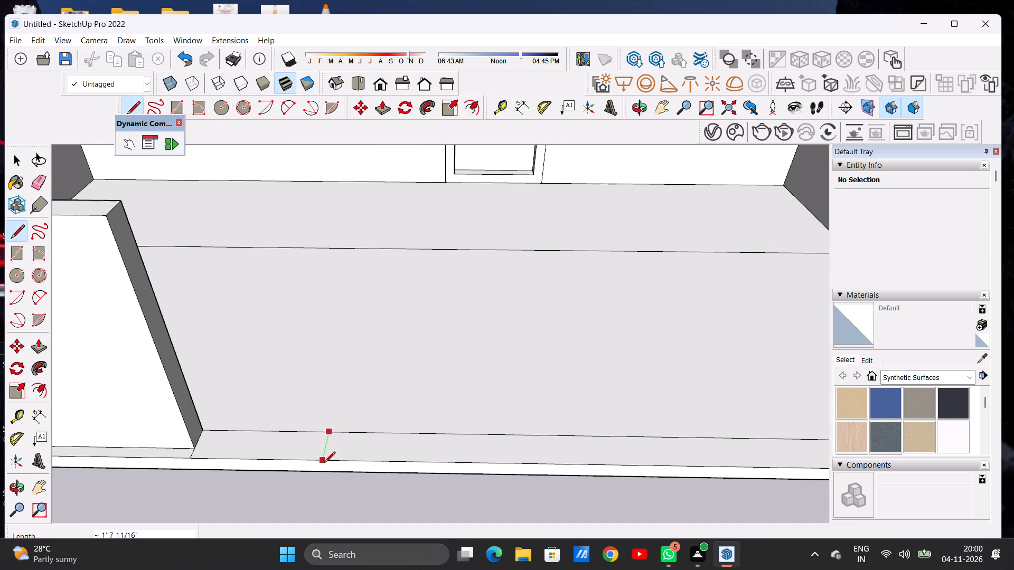
left_click(324, 467)
Push/Pull the short strip section up 11' 4 1/8", level with the top of the adjoining wall panel.
key("p")
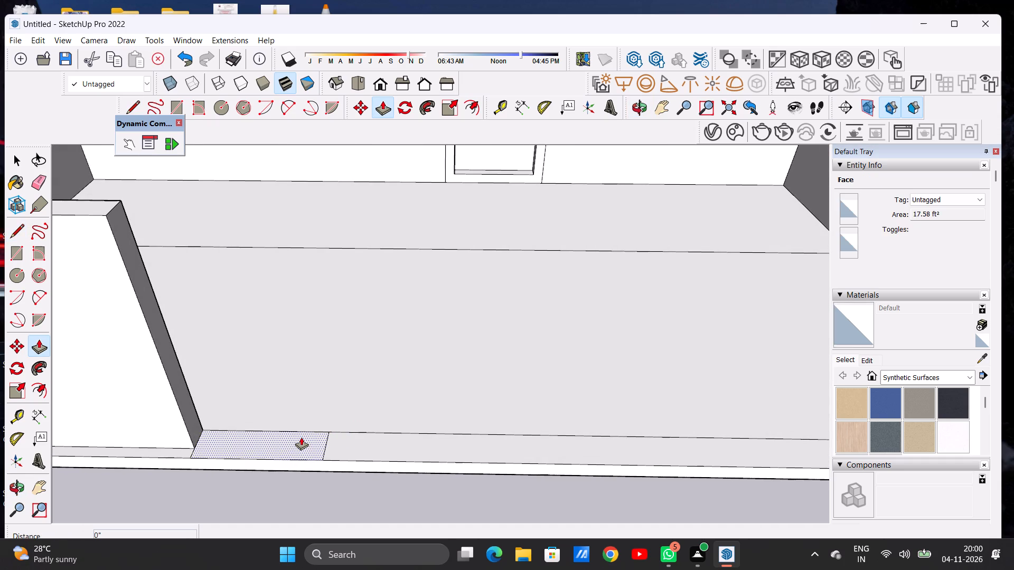
left_click(301, 437)
scroll(321, 385, "down", 7)
scroll(328, 389, "up", 1)
scroll(332, 393, "down", 6)
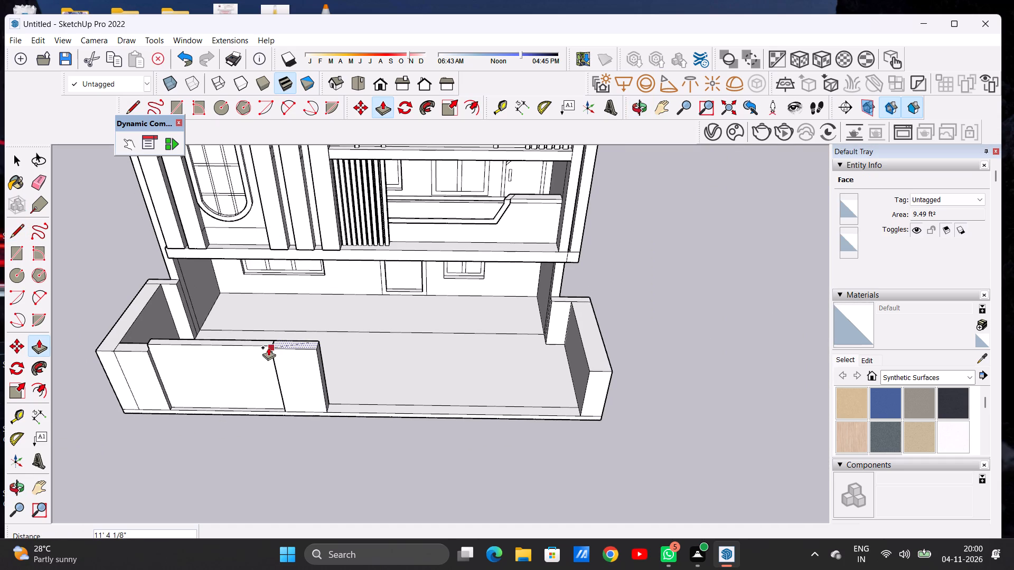
left_click(268, 347)
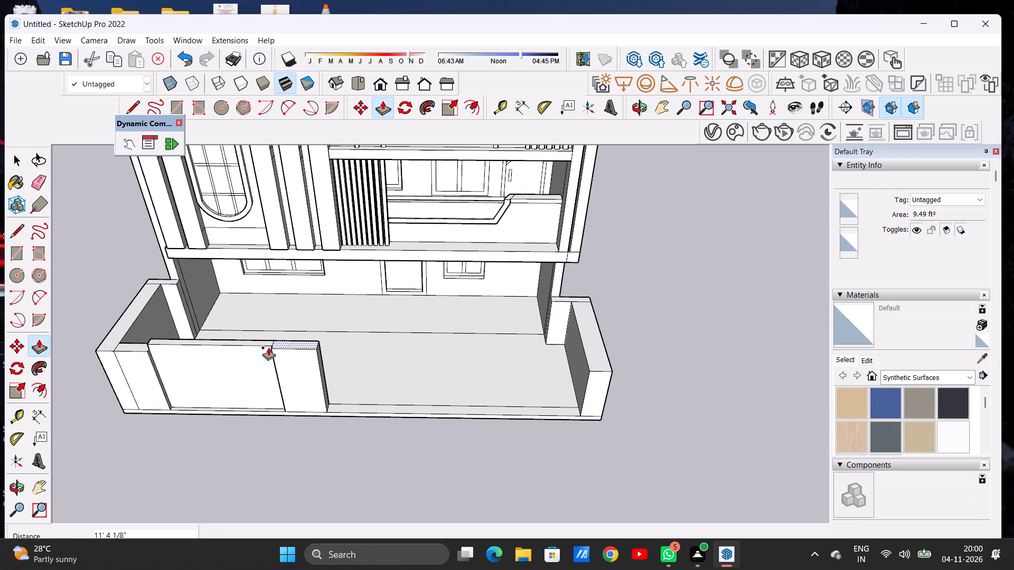
key("space")
Lower the top of the short wall section by 9" to match the corner piece on the panel's other side.
type("O")
scroll(335, 412, "down", 2)
scroll(339, 416, "up", 1)
scroll(340, 417, "down", 5)
left_click_drag(280, 403, 362, 303)
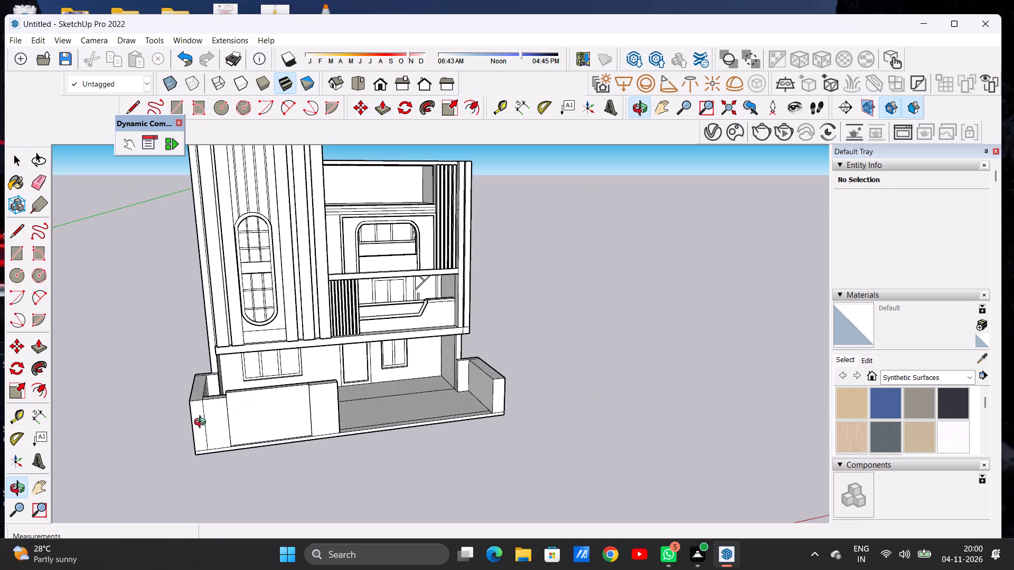
scroll(216, 415, "up", 7)
left_click_drag(305, 395, 339, 457)
scroll(443, 435, "up", 5)
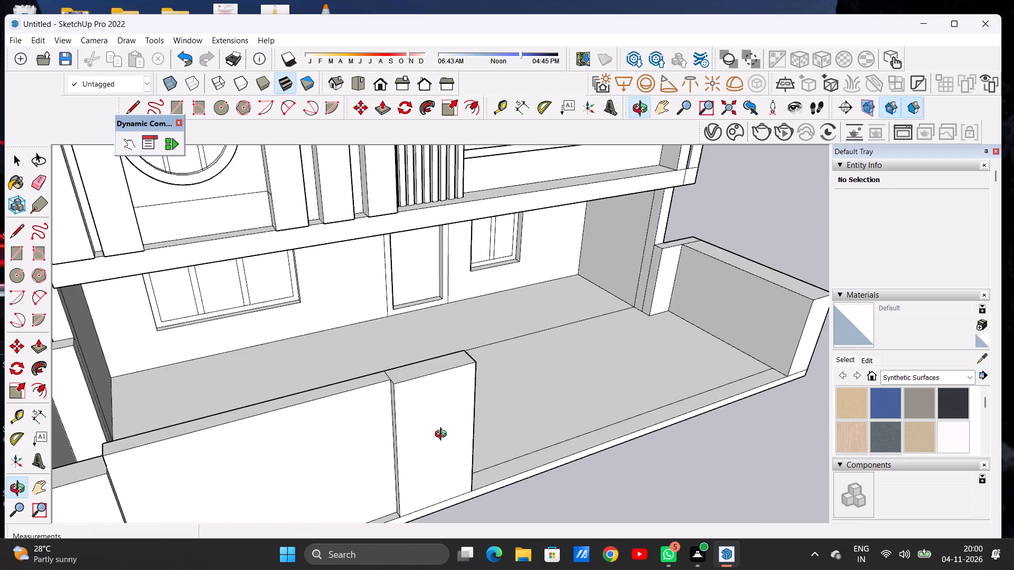
key("p")
left_click(408, 367)
scroll(408, 390, "down", 13)
scroll(331, 411, "up", 6)
scroll(315, 418, "down", 1)
scroll(315, 418, "up", 7)
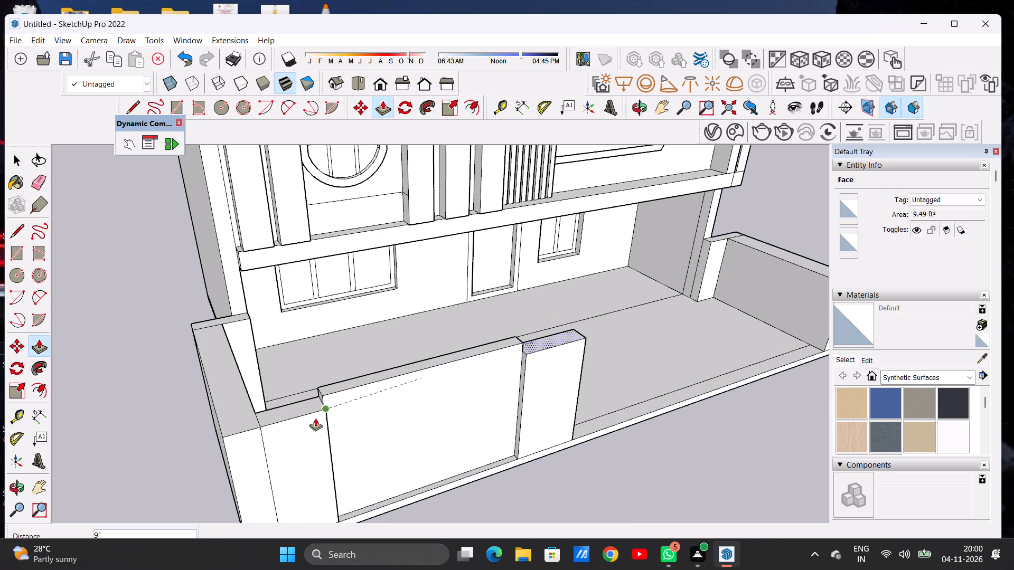
left_click(315, 418)
key("space")
Examine the front wall panel and its flanking pieces against the whole front elevation.
type("O")
scroll(405, 430, "down", 8)
scroll(405, 430, "up", 1)
scroll(359, 413, "down", 2)
scroll(360, 415, "up", 1)
scroll(360, 416, "down", 4)
left_click_drag(487, 425, 346, 329)
scroll(567, 438, "up", 3)
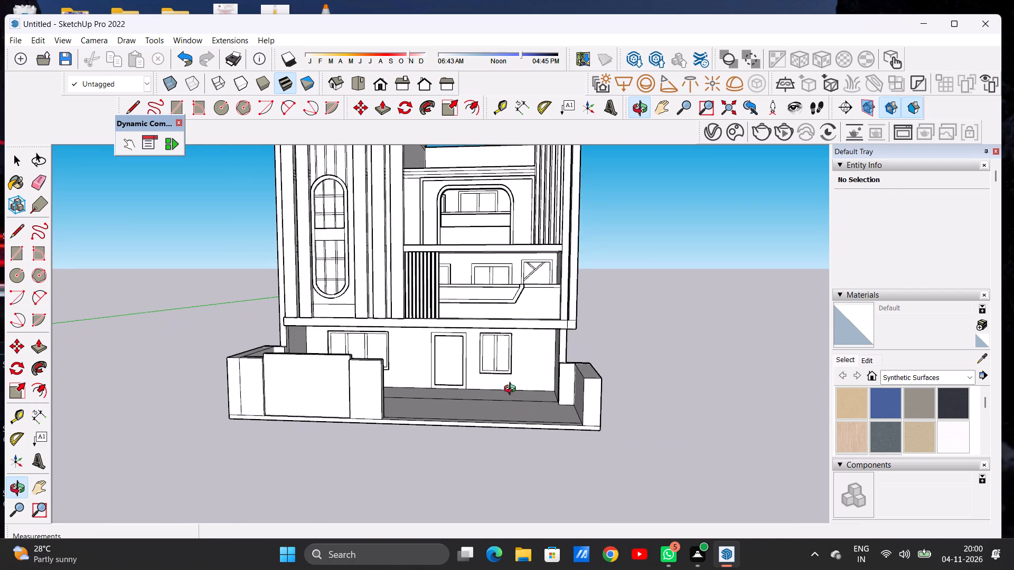
Draw a line about 1' 7 11/16" long across the front strip, marking off a narrow pier base beside the lowered wall section.
left_click_drag(512, 390, 528, 496)
scroll(552, 430, "up", 5)
left_click_drag(541, 441, 544, 478)
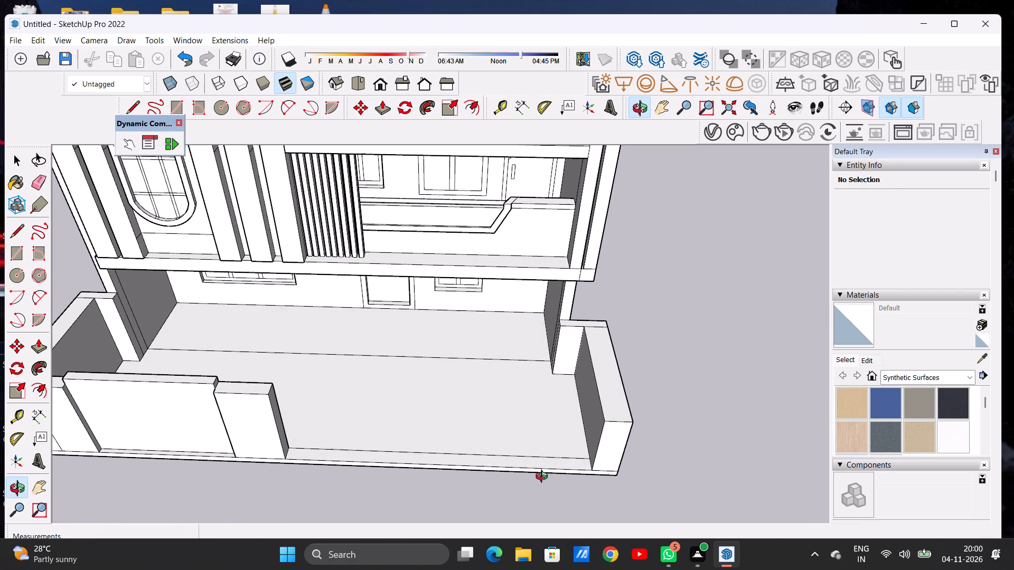
left_click_drag(544, 478, 547, 470)
scroll(590, 443, "down", 5)
scroll(486, 451, "up", 3)
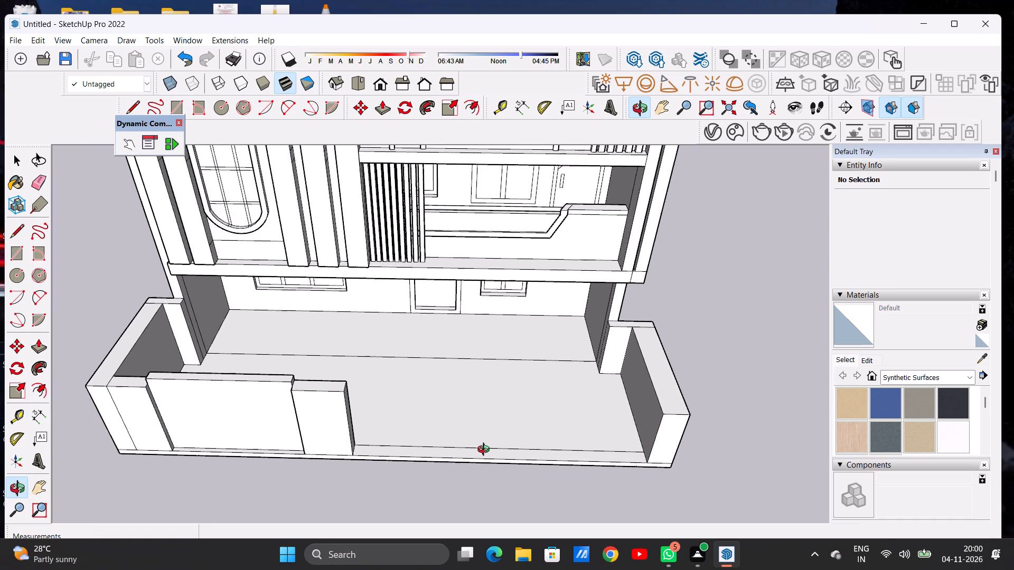
scroll(486, 451, "up", 2)
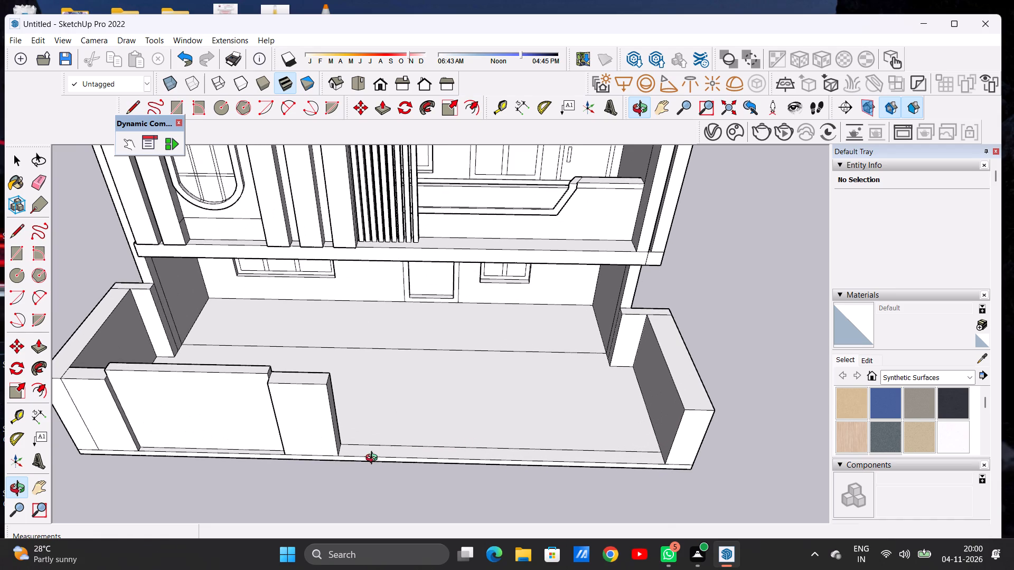
scroll(363, 458, "up", 7)
key("l")
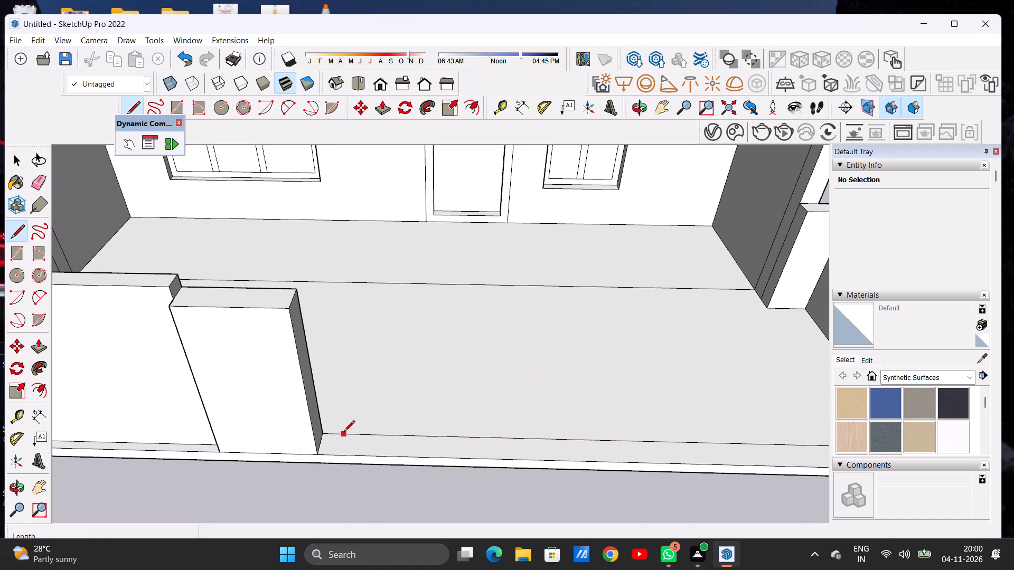
left_click(344, 432)
left_click(335, 458)
Push/Pull the narrow pier base up, level with the top of the tall front wall panel.
key("p")
left_click(333, 440)
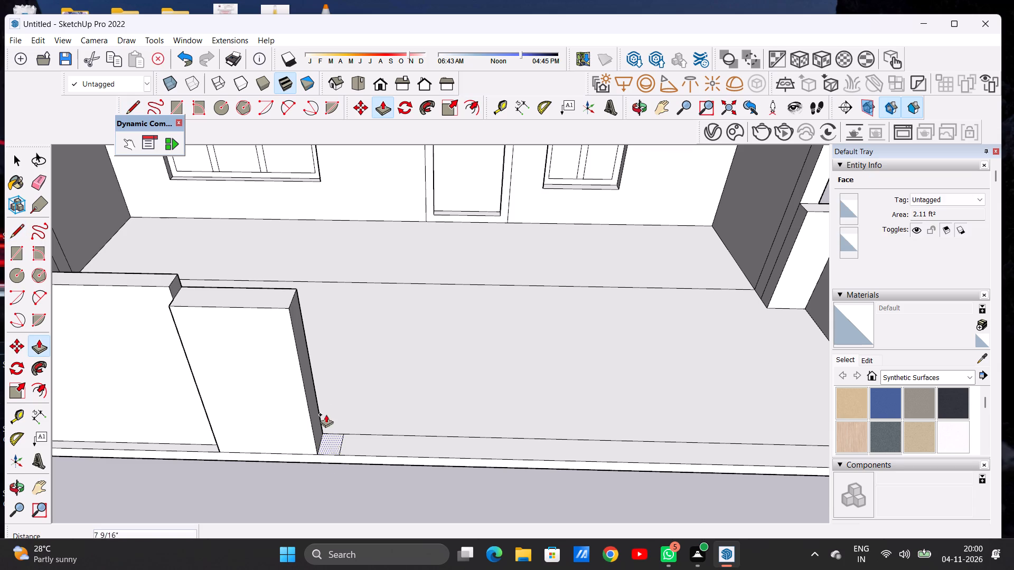
scroll(280, 272, "down", 5)
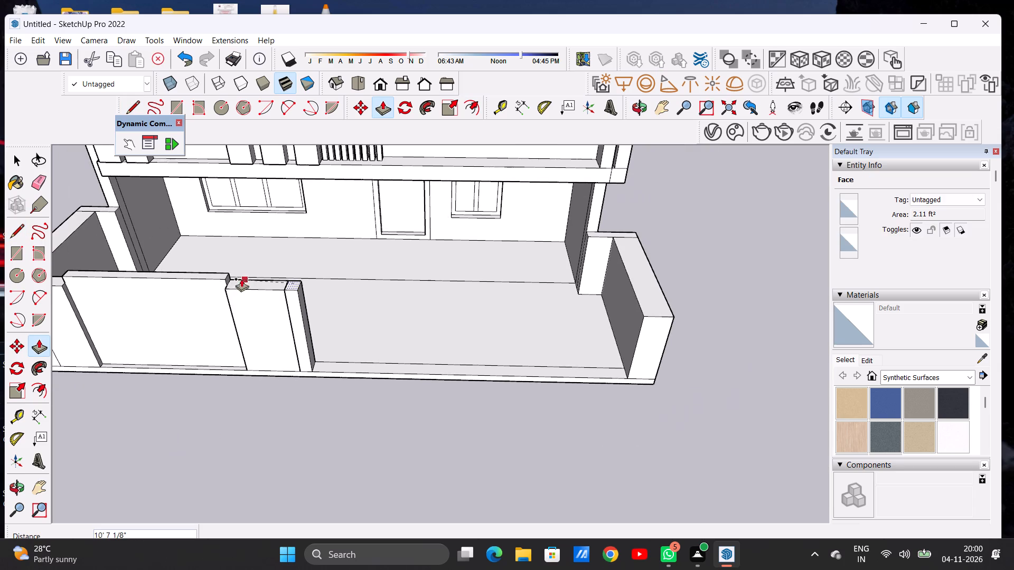
left_click(226, 281)
key("space")
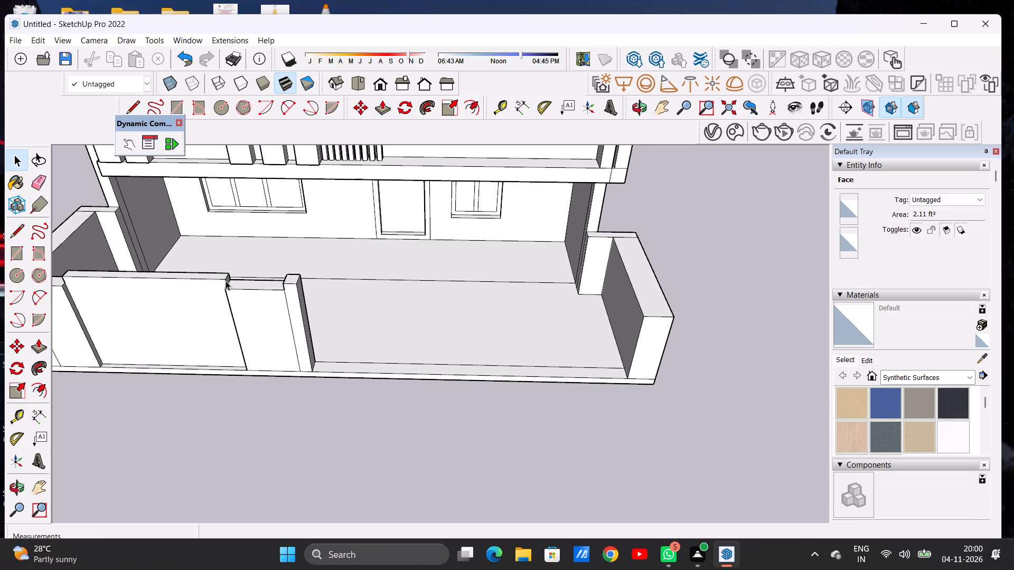
Draw another line about 1' 7 11/16" long across the front strip, marking off a second narrow section beside the new pier.
type("O")
scroll(480, 437, "down", 3)
scroll(485, 440, "up", 1)
scroll(487, 440, "down", 4)
left_click_drag(491, 441, 487, 401)
scroll(536, 388, "up", 3)
scroll(536, 388, "down", 1)
scroll(536, 388, "up", 2)
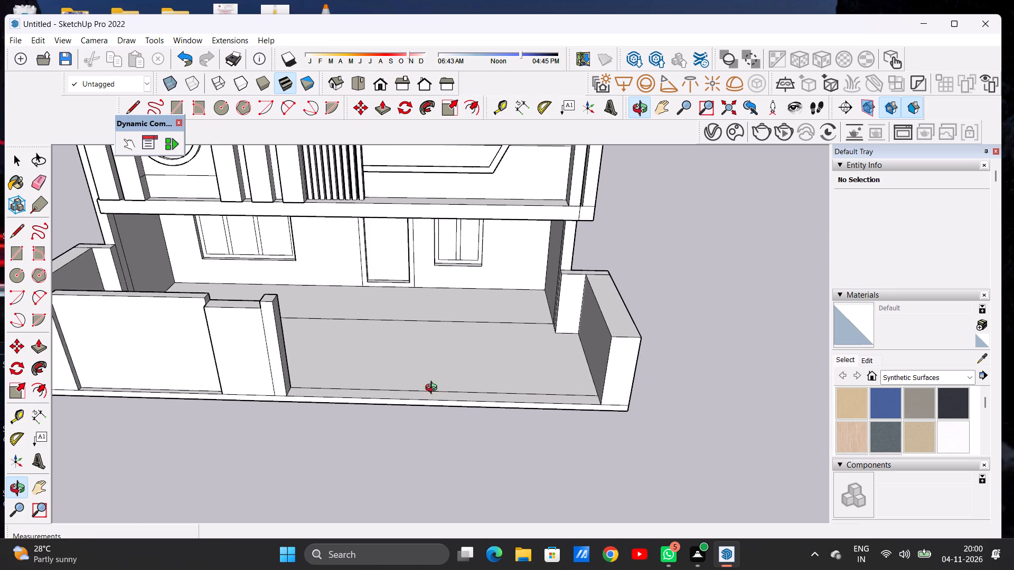
left_click_drag(391, 389, 389, 422)
left_click_drag(302, 409, 306, 416)
scroll(303, 402, "up", 5)
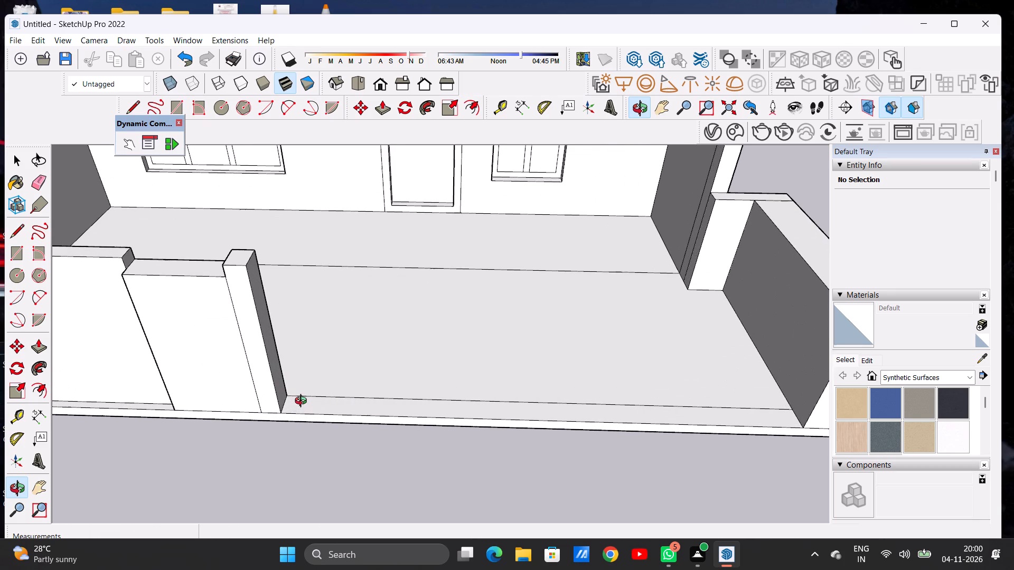
key("l")
scroll(303, 402, "up", 4)
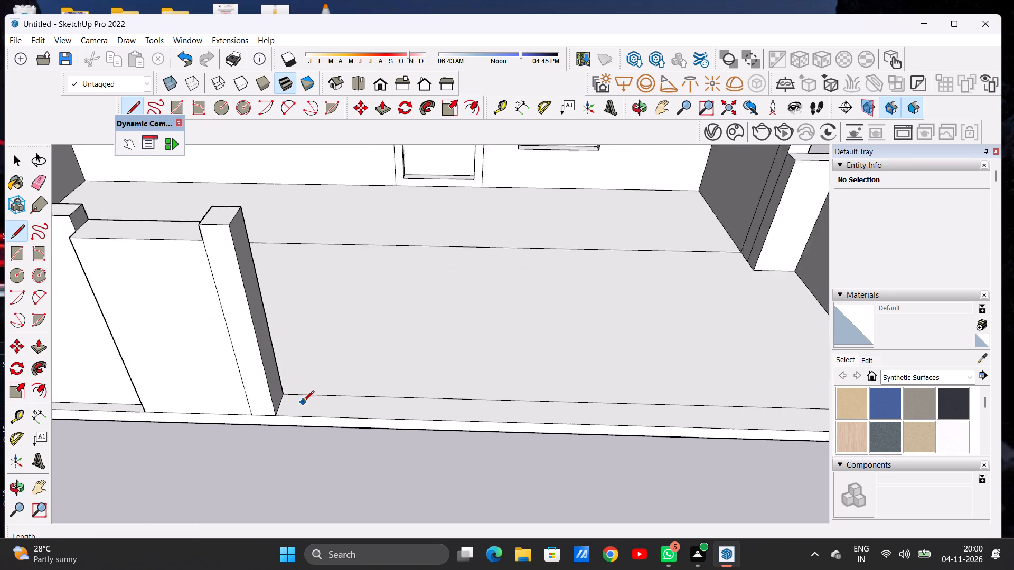
left_click(302, 391)
left_click(297, 419)
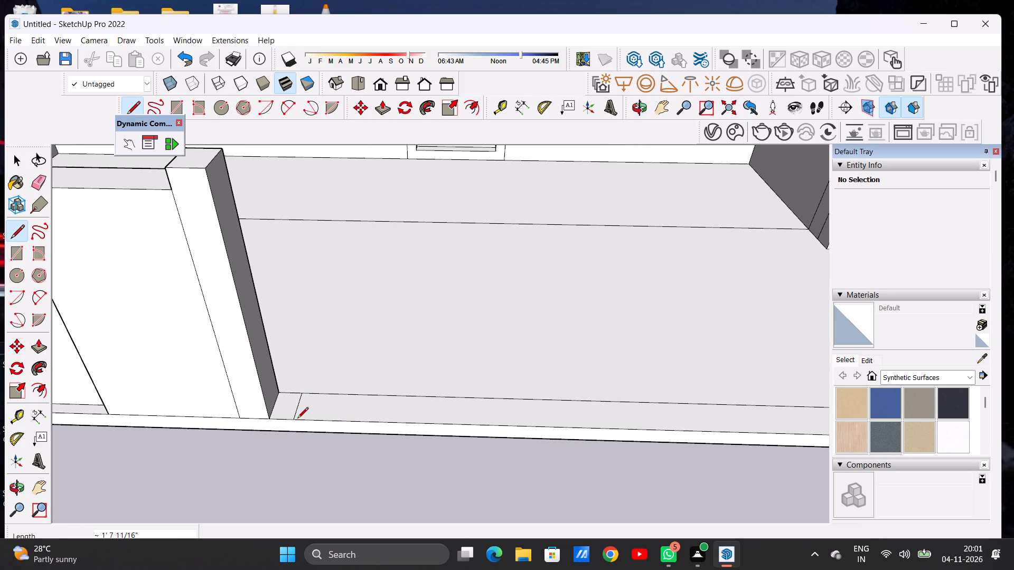
key("space")
Push/Pull the second narrow section up 11' 4 1/8", level with the top of the adjoining pier.
key("p")
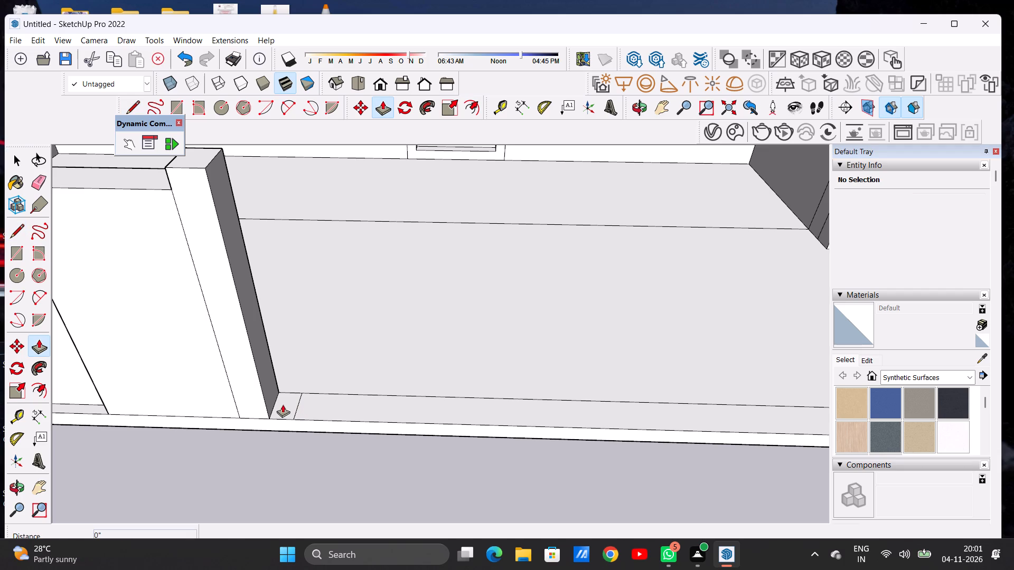
left_click(283, 404)
scroll(286, 337, "down", 5)
scroll(287, 339, "up", 1)
scroll(287, 339, "down", 16)
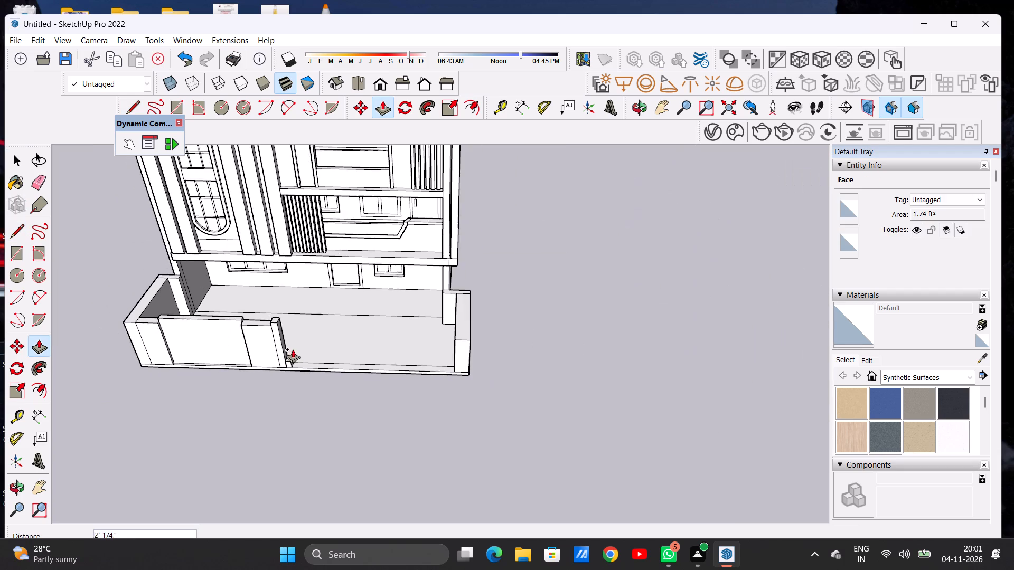
scroll(285, 311, "up", 1)
scroll(285, 311, "down", 1)
scroll(285, 311, "up", 10)
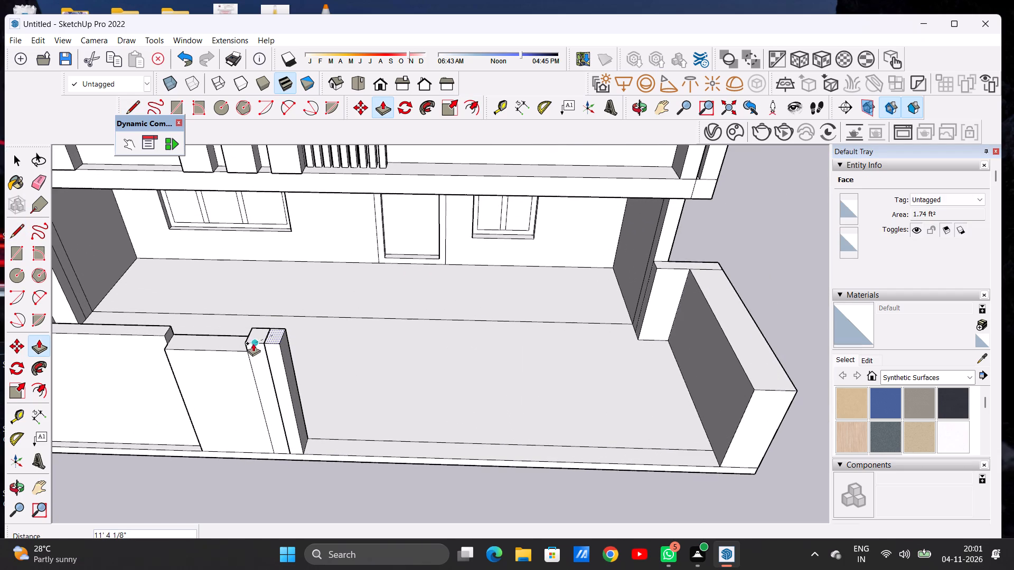
left_click(251, 345)
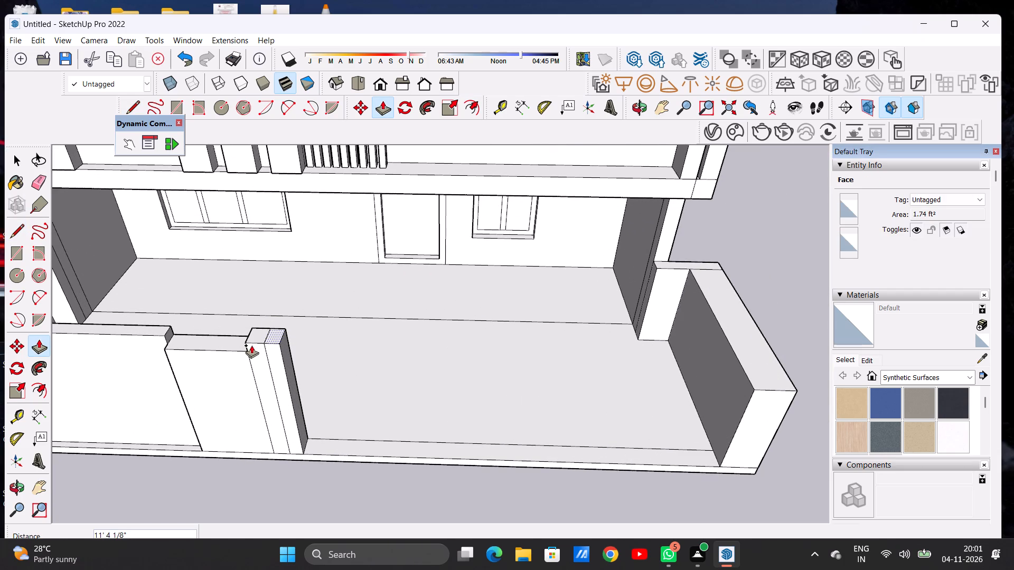
key("space")
Draw a line about 1' 7 11/16" long across the open front strip, roughly midway between the piers and the far side wall.
scroll(396, 419, "down", 9)
scroll(402, 427, "up", 1)
scroll(403, 427, "down", 4)
key("o")
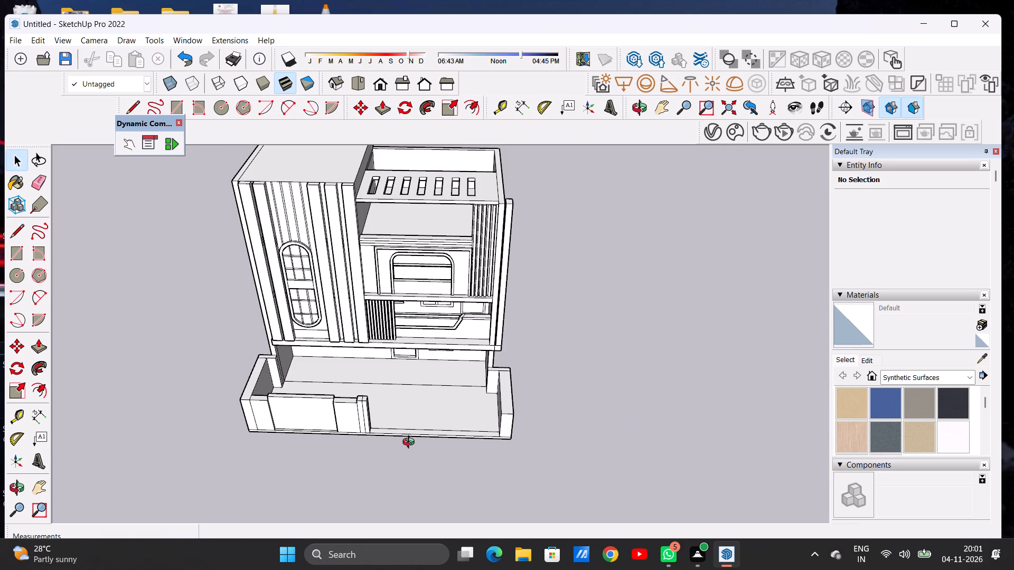
left_click_drag(413, 436, 411, 351)
scroll(407, 450, "up", 6)
scroll(366, 441, "down", 5)
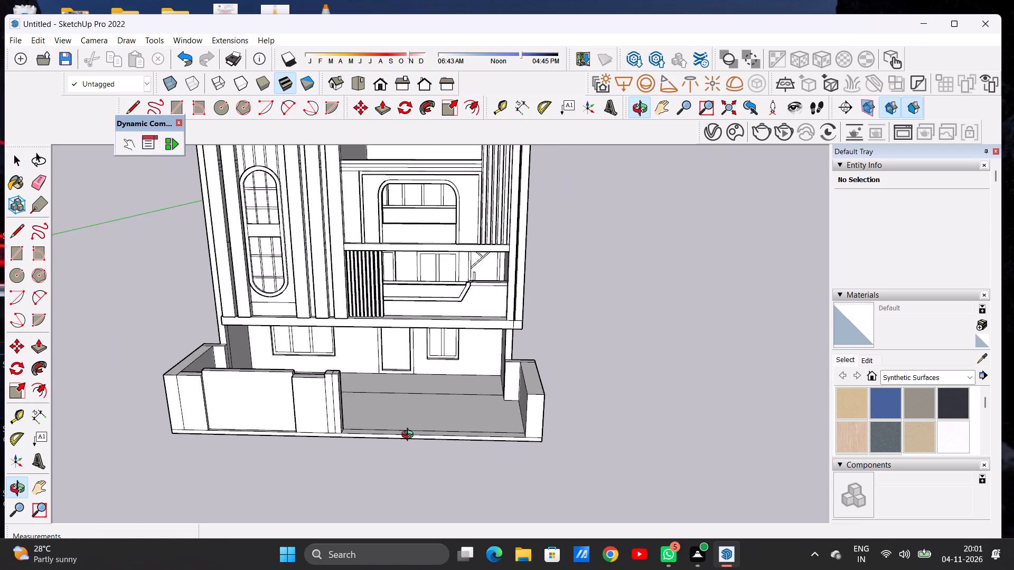
left_click_drag(410, 436, 408, 497)
scroll(434, 446, "up", 1)
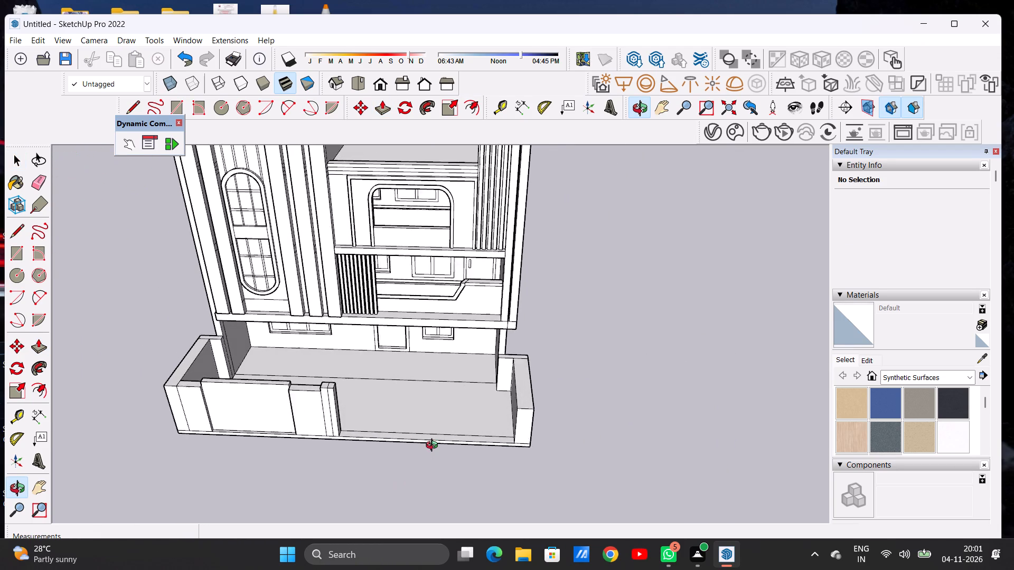
scroll(434, 446, "up", 6)
key("l")
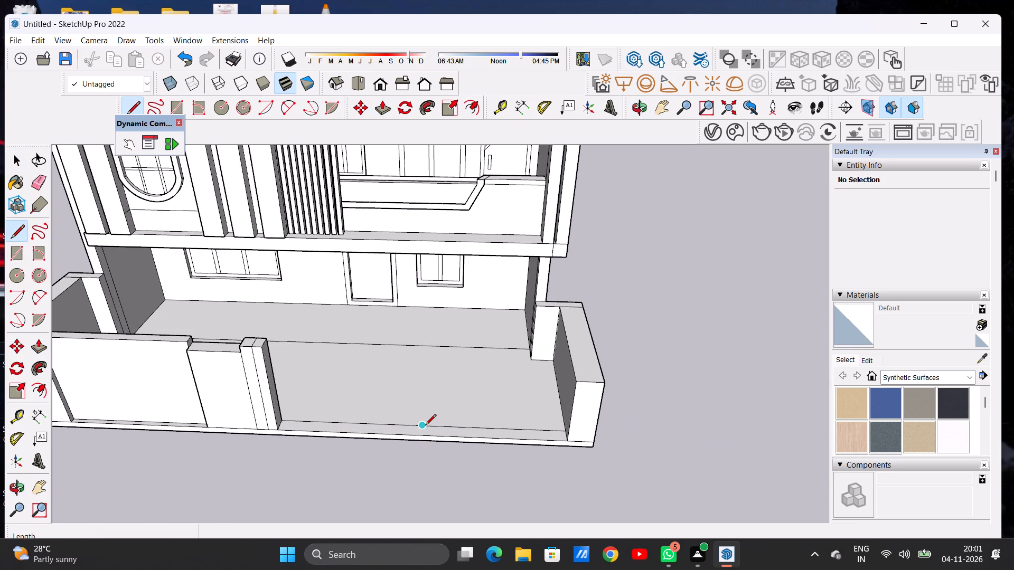
left_click(425, 426)
left_click(421, 439)
key("space")
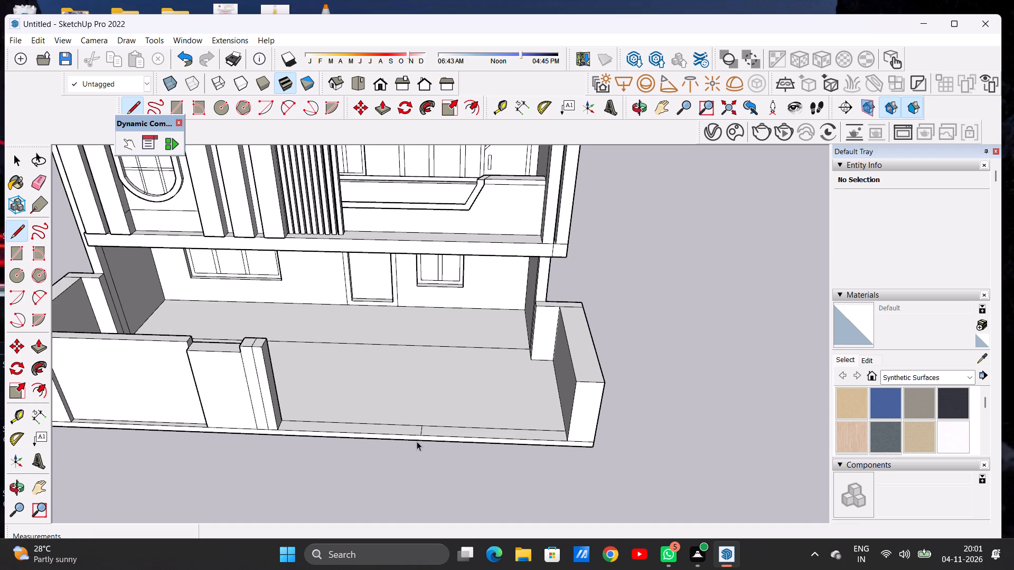
Draw a second line about 1' 7 11/16" long across the strip nearer the far side wall, closing off a 10.98 ft² section.
scroll(415, 441, "down", 2)
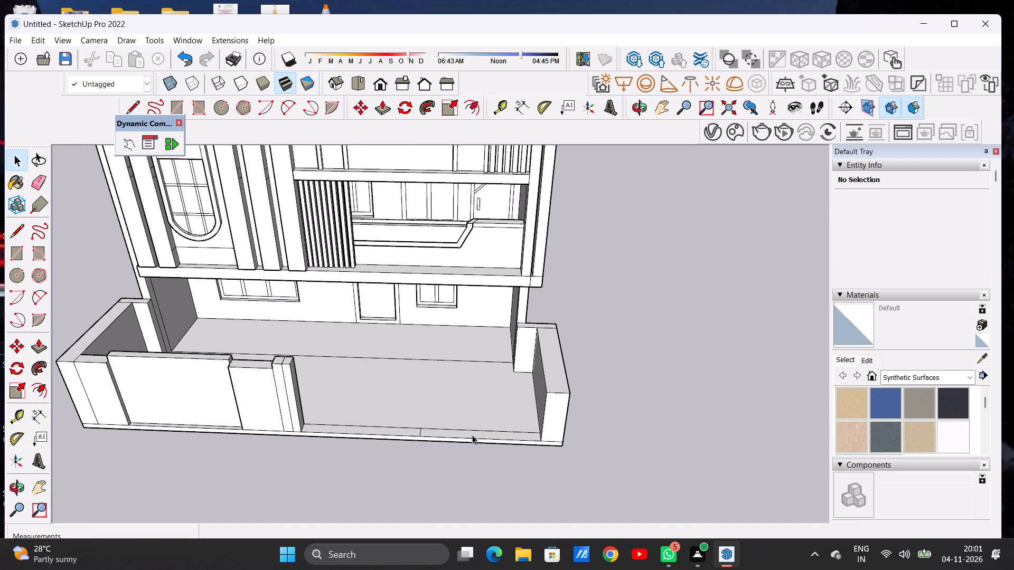
scroll(427, 435, "up", 6)
scroll(487, 436, "up", 1)
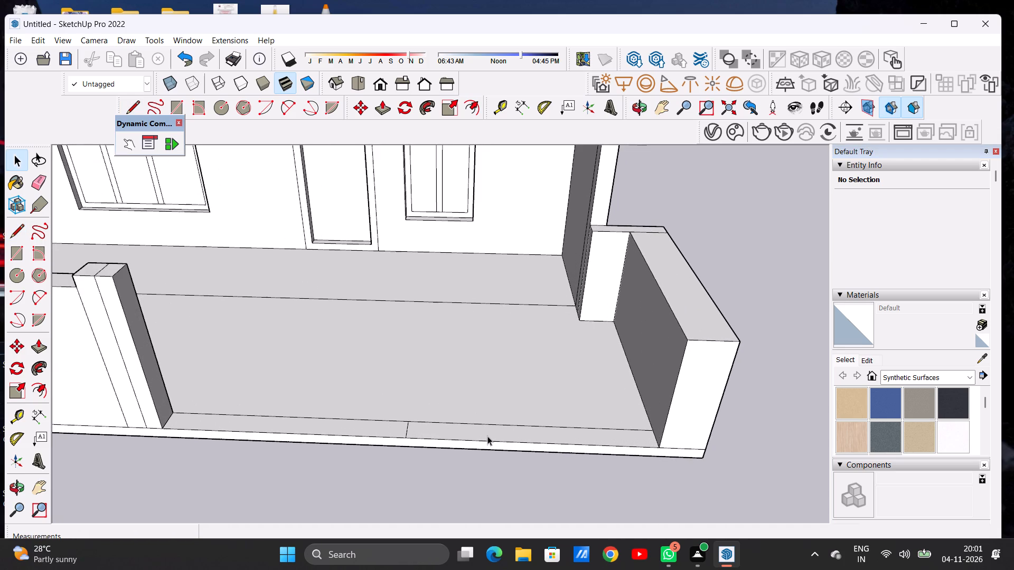
scroll(487, 436, "up", 1)
key("l")
scroll(490, 429, "up", 5)
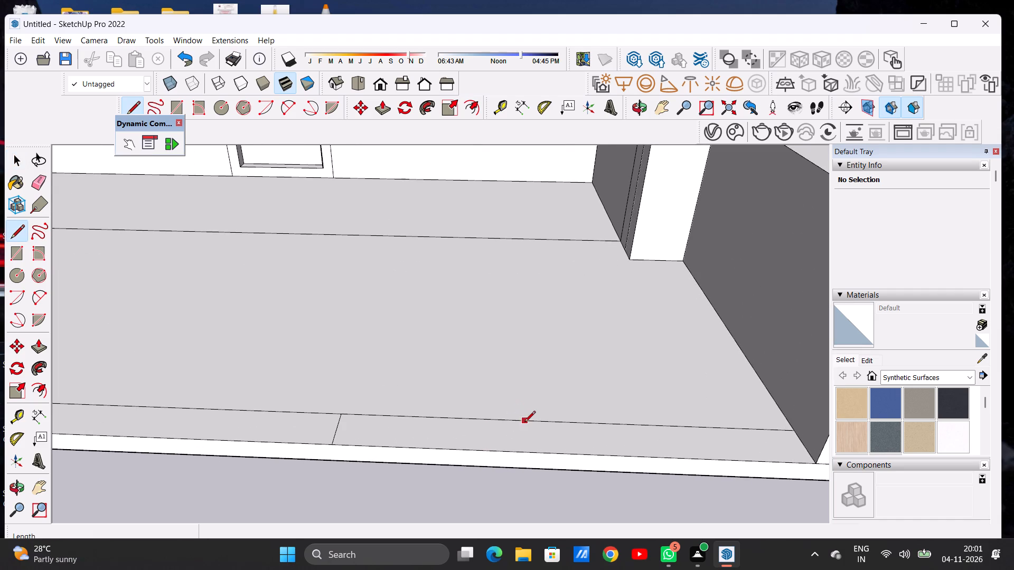
scroll(479, 426, "down", 3)
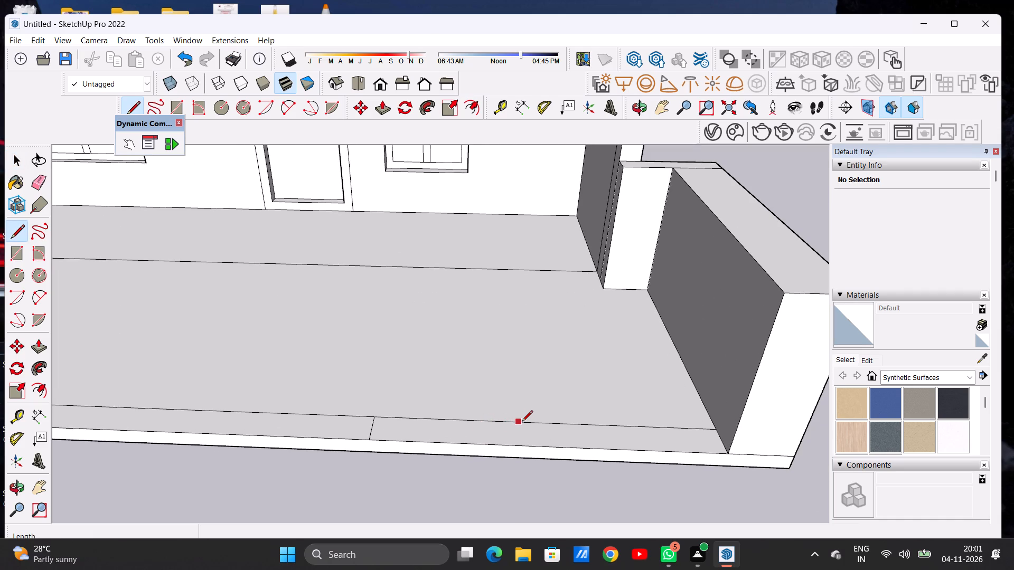
left_click(512, 421)
left_click(514, 445)
key("space")
Push/Pull the section between the two lines up, level with the top of the far side wall.
type("P")
left_click(491, 430)
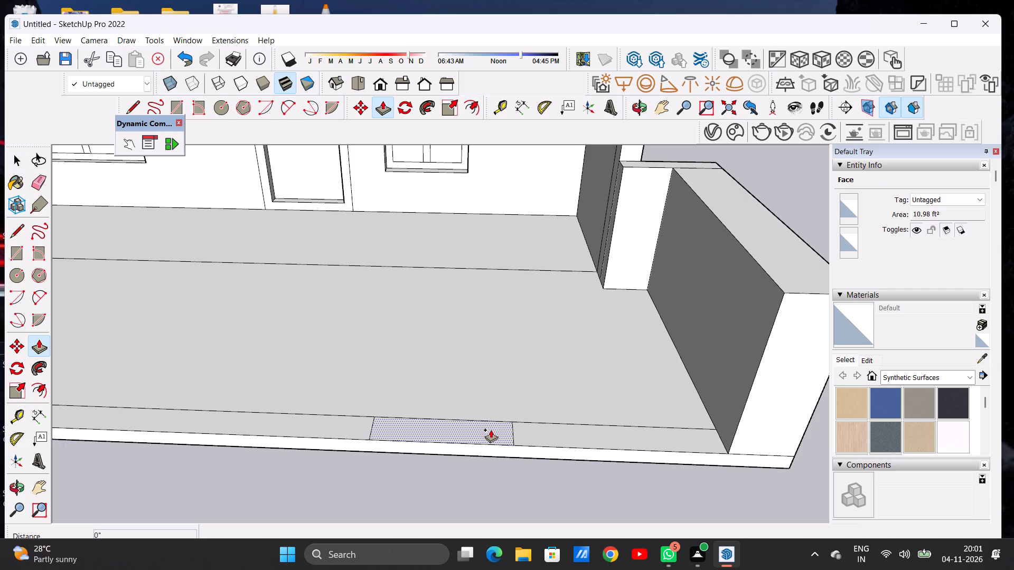
scroll(498, 361, "down", 9)
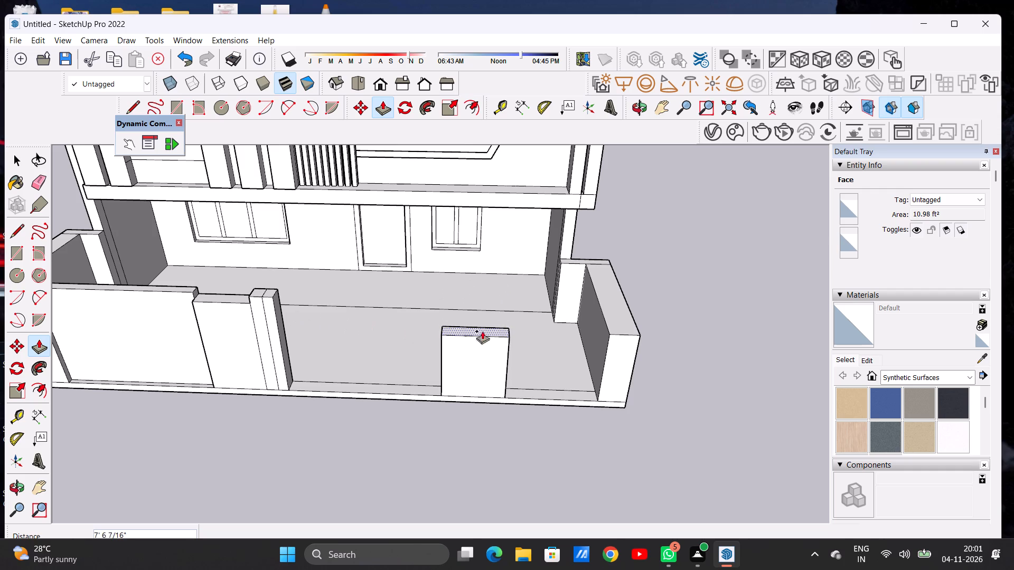
left_click(614, 339)
key("space")
Draw a line about 9' 7 1/2" long lengthwise along the front strip, from the low wall block to the far side wall.
key("o")
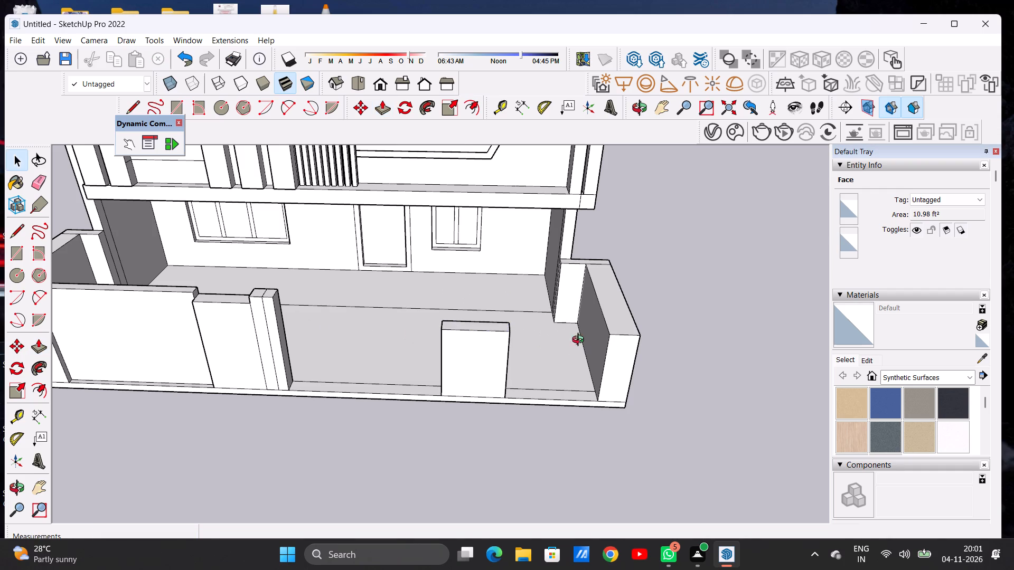
scroll(531, 364, "down", 9)
left_click_drag(525, 385, 526, 332)
scroll(524, 362, "up", 1)
scroll(524, 362, "down", 1)
scroll(524, 362, "up", 6)
scroll(521, 374, "down", 1)
scroll(521, 374, "up", 5)
left_click_drag(483, 372, 478, 395)
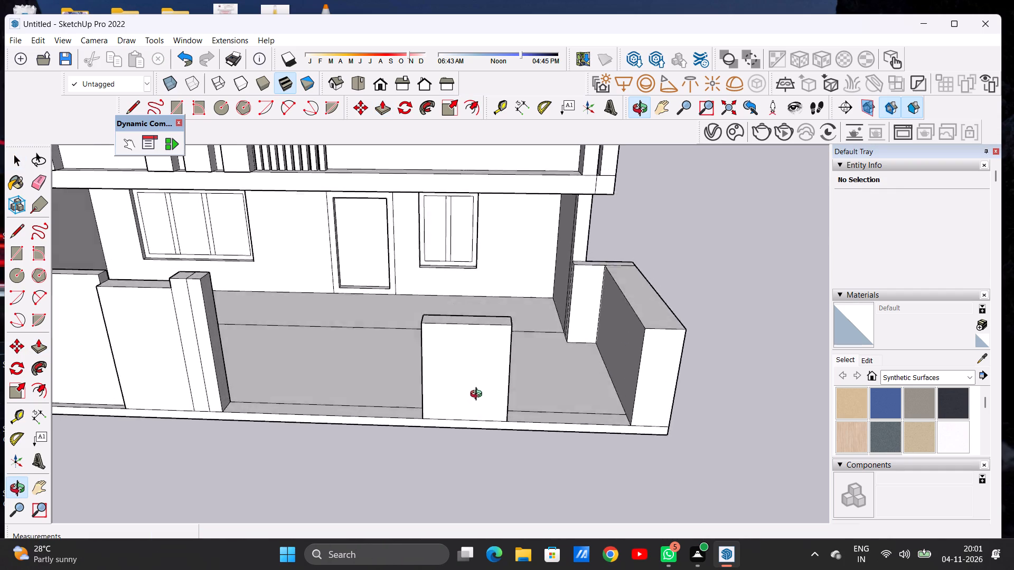
left_click_drag(478, 395, 486, 438)
scroll(450, 387, "down", 4)
left_click_drag(556, 433, 558, 458)
scroll(562, 430, "up", 6)
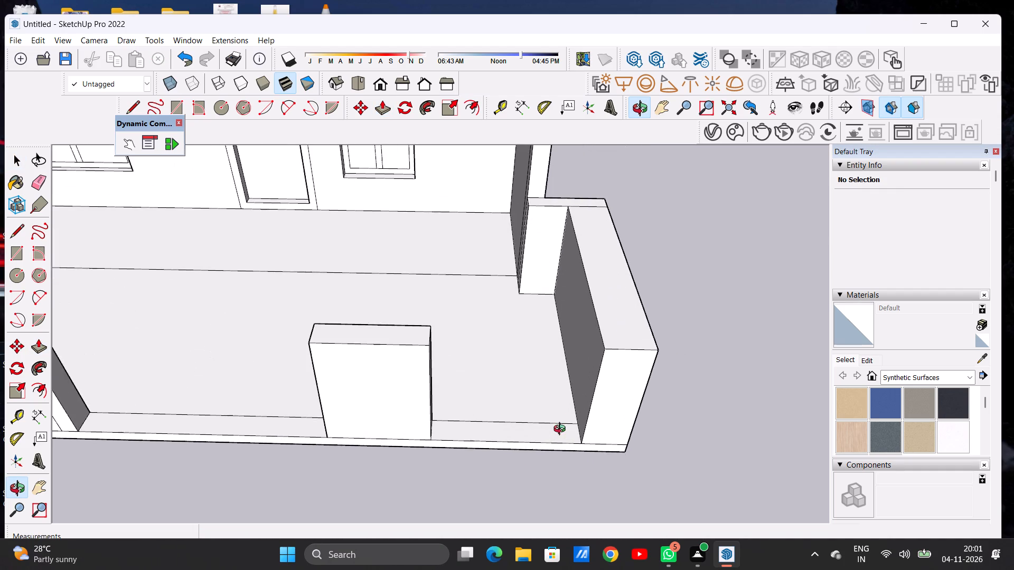
left_click_drag(552, 434, 547, 451)
scroll(562, 453, "up", 6)
key("l")
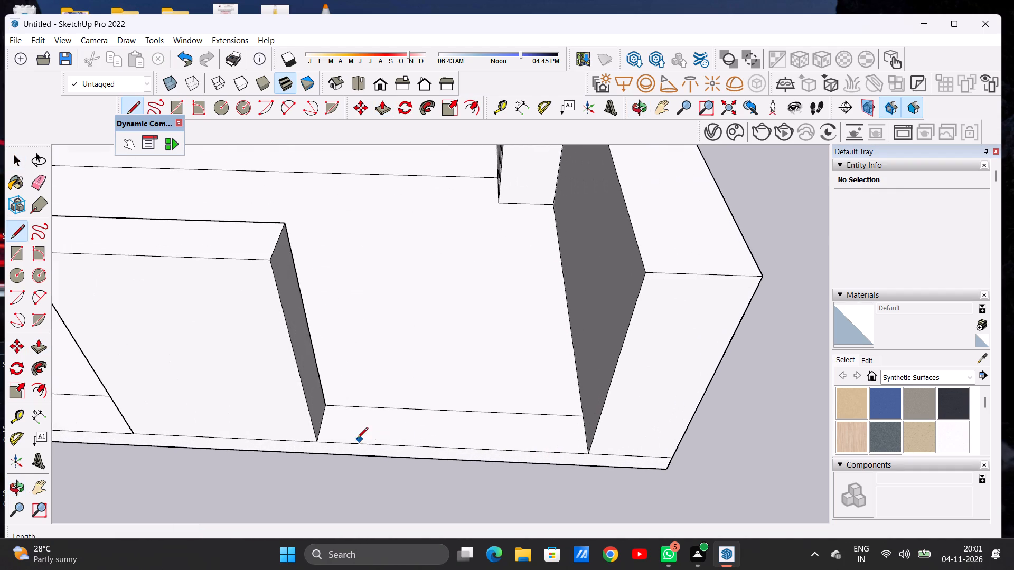
scroll(332, 415, "up", 2)
scroll(332, 415, "down", 1)
scroll(332, 415, "up", 1)
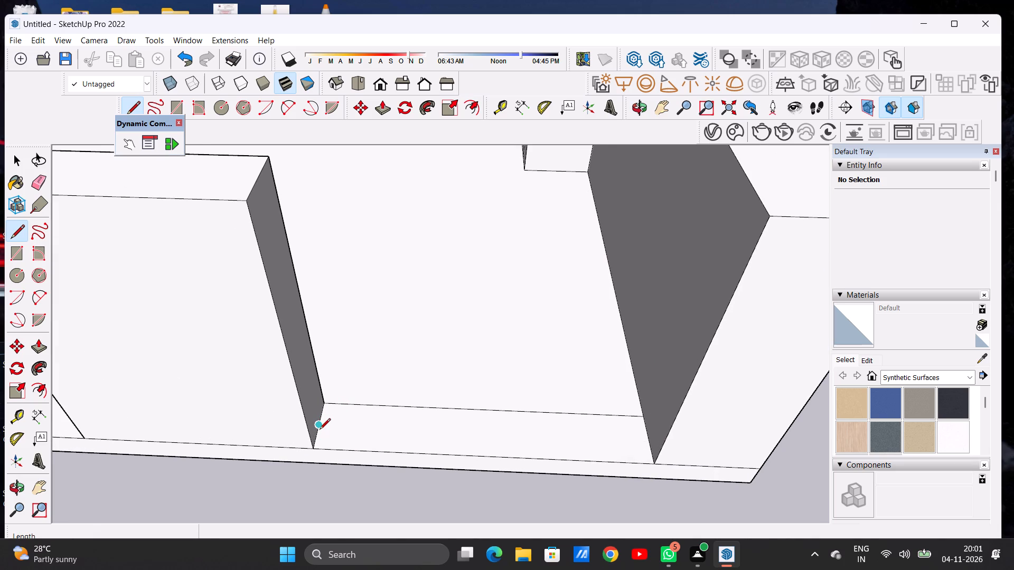
left_click(320, 430)
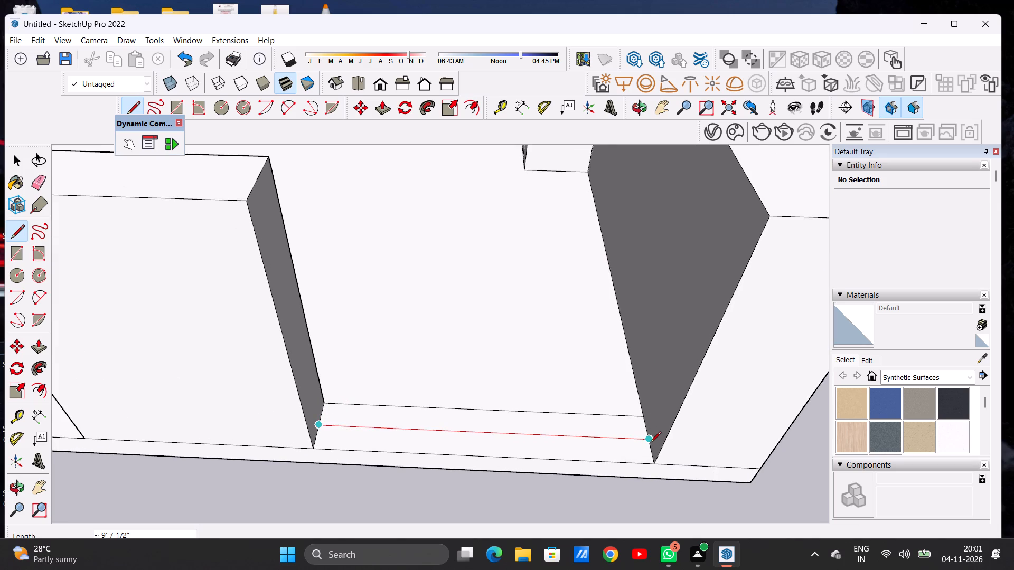
left_click(650, 443)
key("space")
Push/Pull the rear half of that strip up 11' 4 1/8", level with the top of the piers.
key("p")
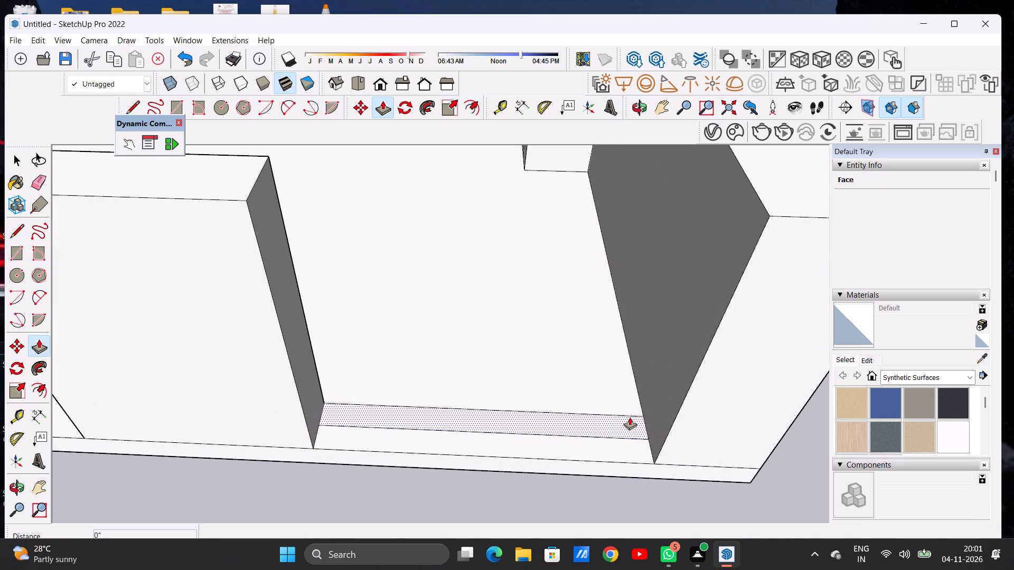
left_click(630, 417)
scroll(628, 392, "down", 19)
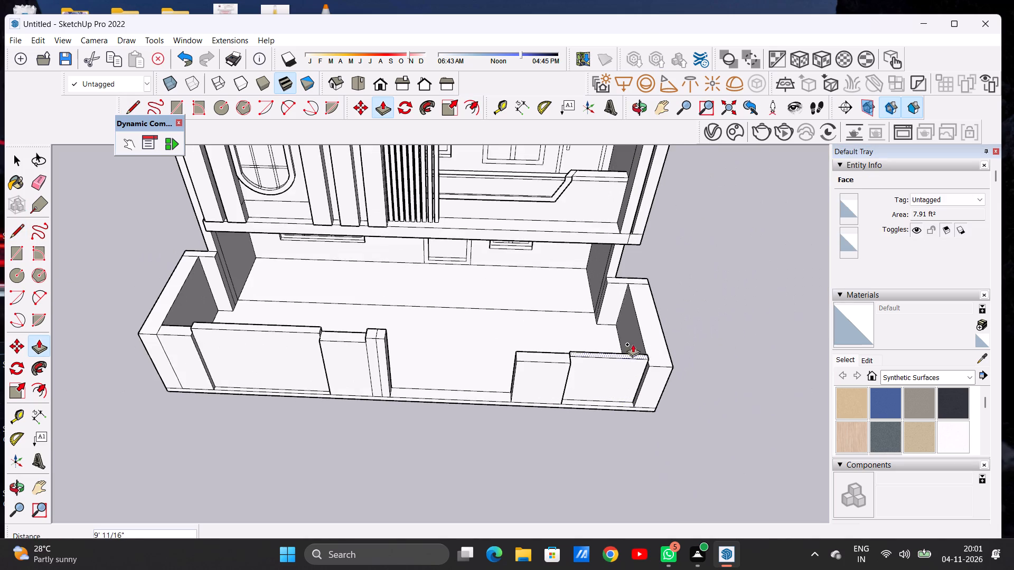
scroll(636, 336, "up", 3)
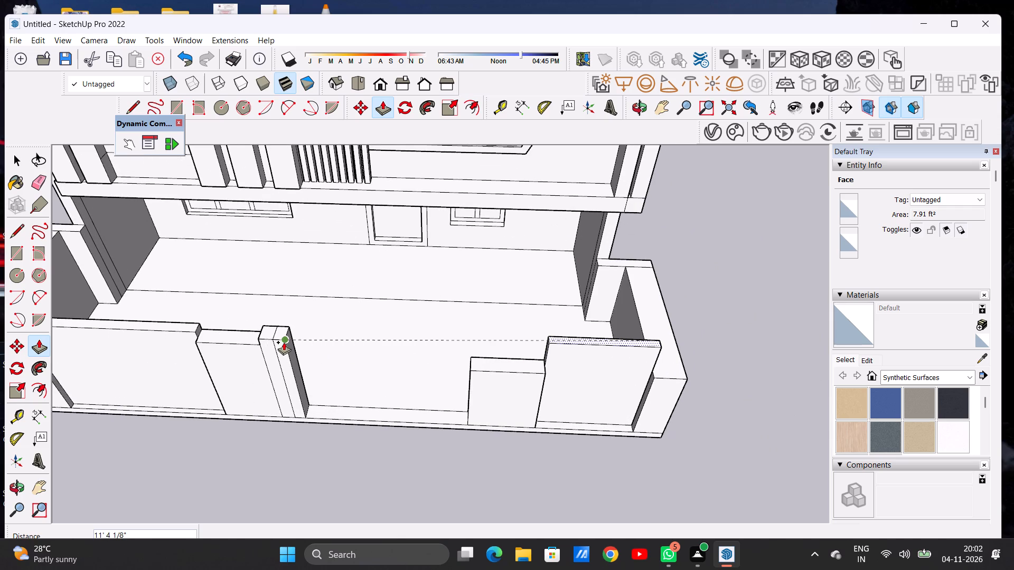
left_click(284, 342)
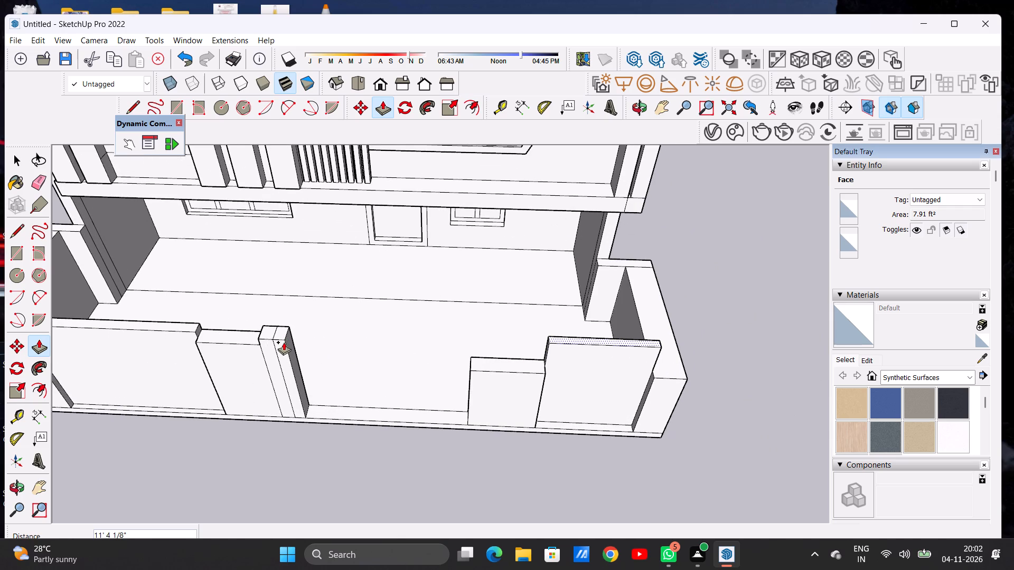
key("space")
Push/Pull the top of the new recessed panel down 7 1/4".
type("O")
scroll(366, 405, "down", 8)
left_click_drag(407, 425, 407, 319)
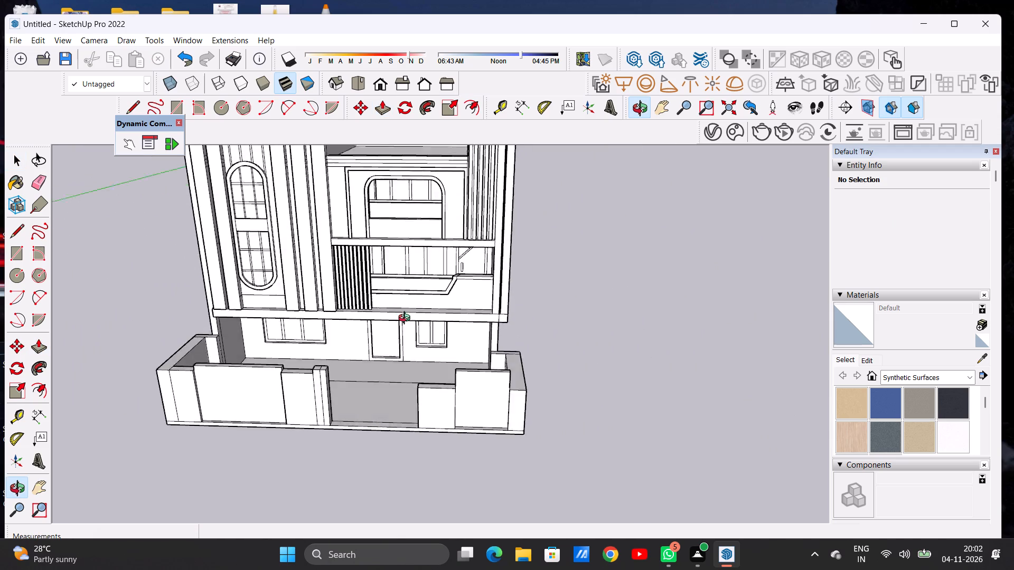
left_click_drag(407, 319, 413, 290)
scroll(341, 353, "up", 1)
scroll(341, 353, "down", 1)
scroll(341, 353, "up", 5)
left_click_drag(360, 391, 290, 365)
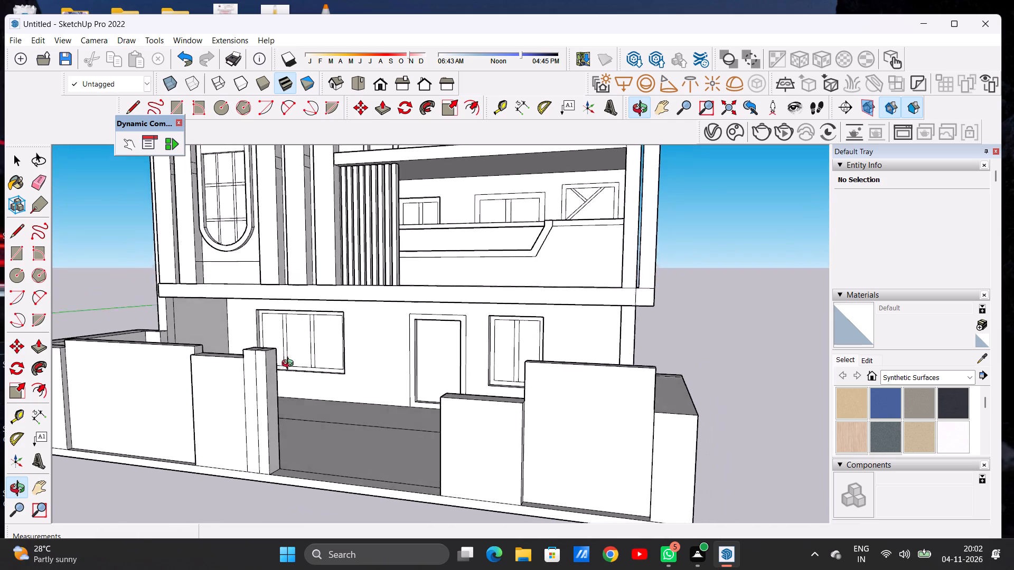
left_click_drag(290, 365, 292, 382)
scroll(522, 419, "down", 3)
left_click_drag(506, 416, 631, 452)
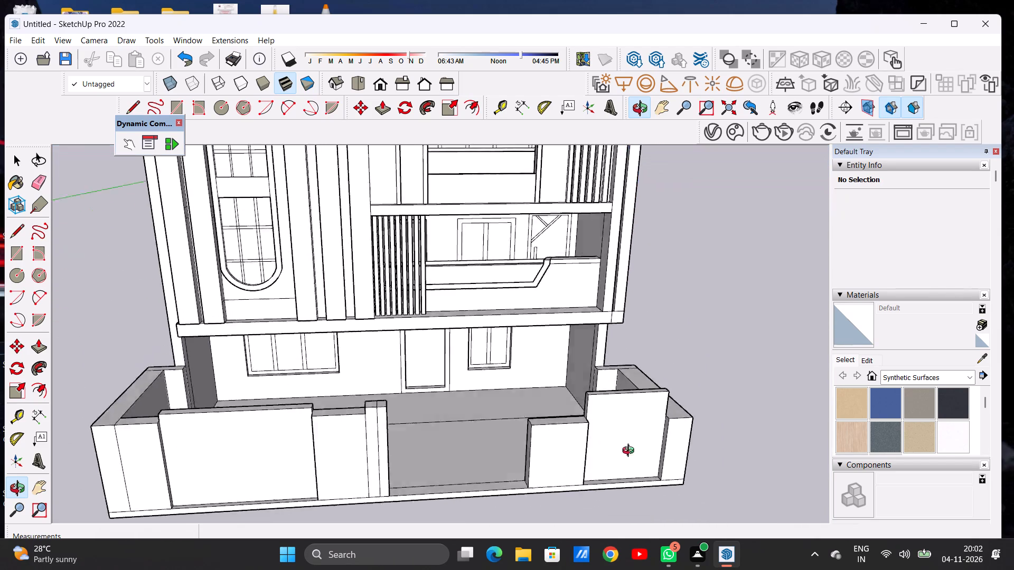
left_click_drag(631, 452, 690, 469)
scroll(640, 368, "up", 1)
scroll(640, 368, "down", 1)
scroll(640, 368, "up", 5)
scroll(640, 368, "down", 1)
scroll(640, 368, "up", 2)
key("p")
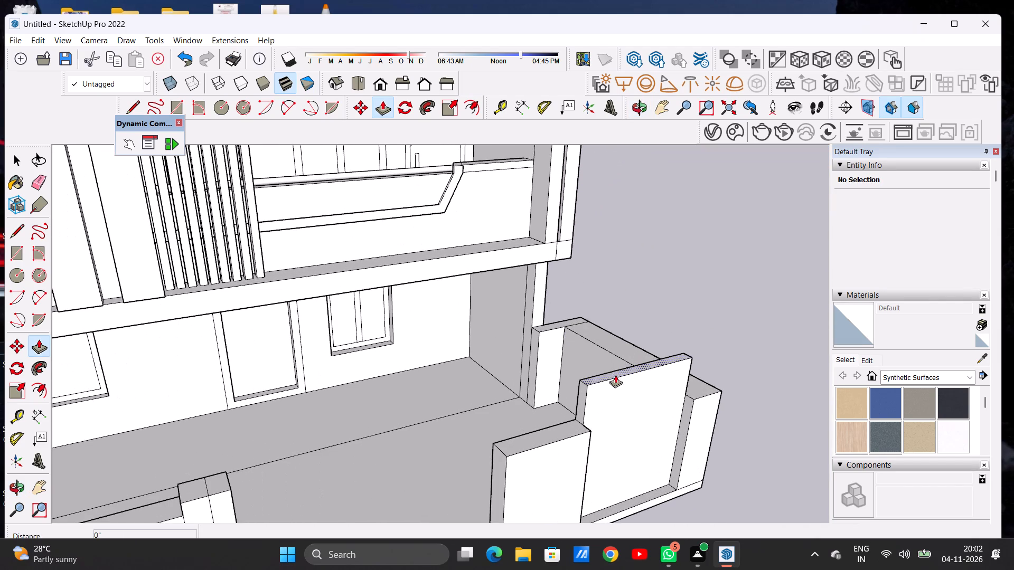
scroll(600, 378, "up", 5)
left_click(579, 379)
left_click(579, 393)
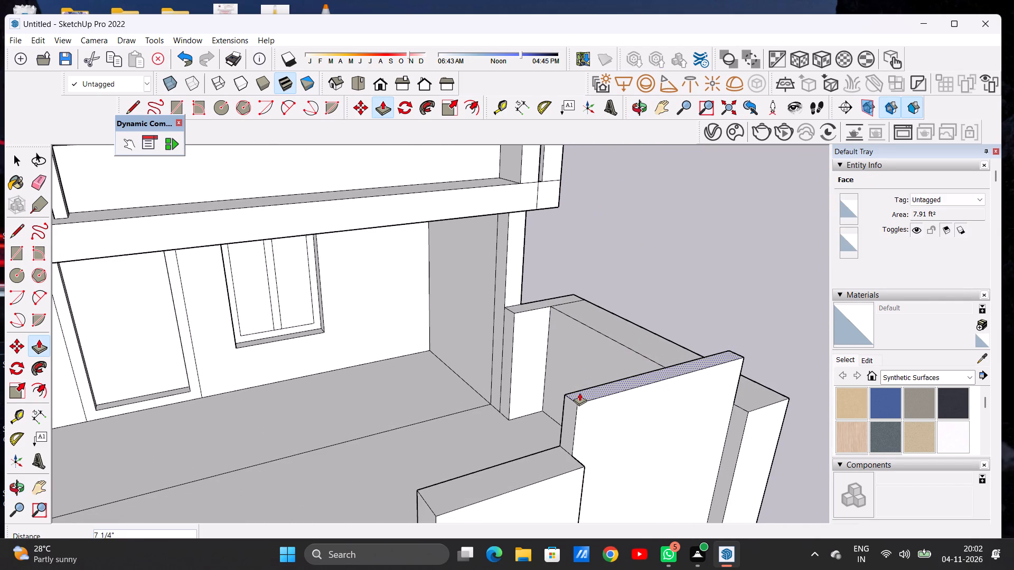
key("space")
Draw a horizontal line across the pier's side face bordering the opening, just below its top.
type("O")
scroll(614, 410, "down", 7)
left_click_drag(591, 421, 494, 396)
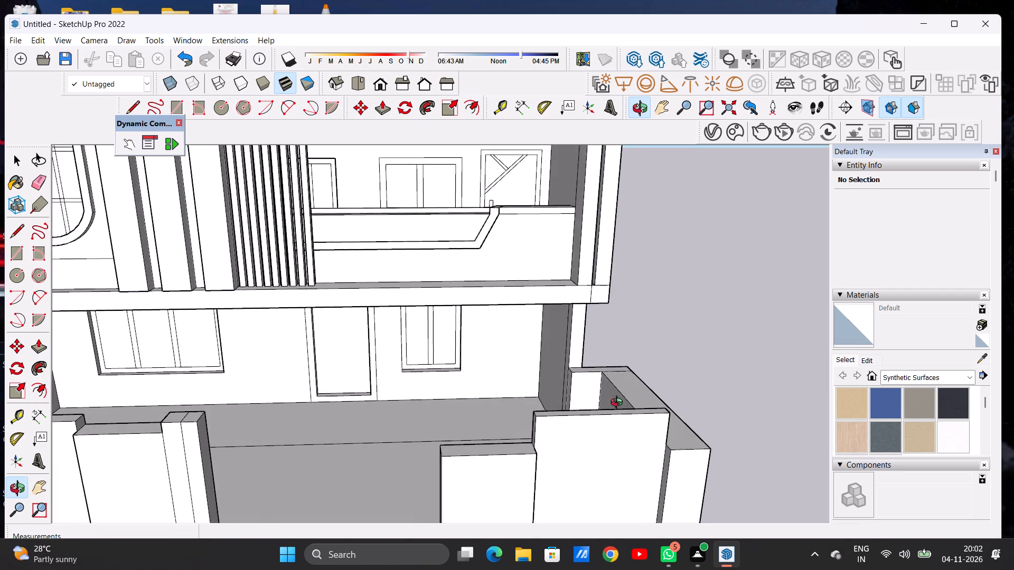
scroll(650, 401, "down", 7)
left_click_drag(483, 436, 318, 417)
scroll(387, 380, "up", 7)
left_click_drag(323, 436, 313, 409)
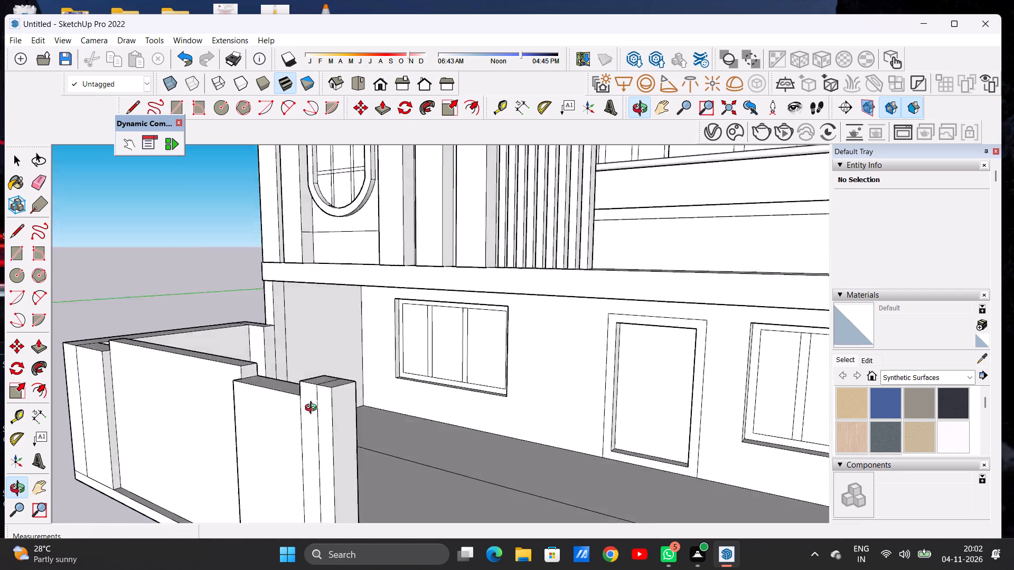
left_click_drag(313, 409, 298, 385)
scroll(304, 344, "up", 7)
key("l")
scroll(305, 366, "up", 4)
scroll(305, 366, "down", 1)
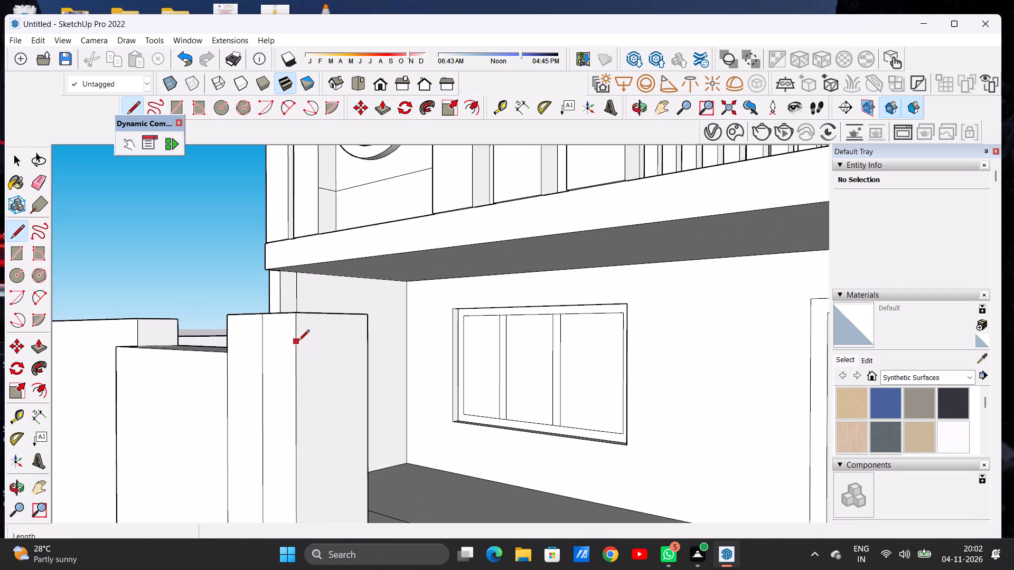
left_click(297, 346)
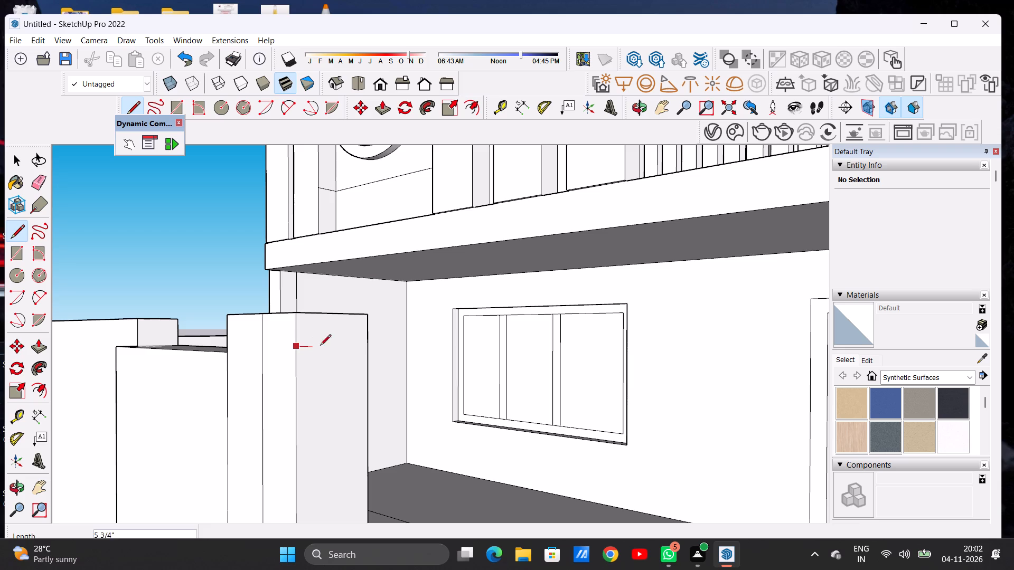
left_click(367, 346)
Push/Pull the pier's upper side strip about 32' 7 1/2" across the opening to the far end of the recessed panel, forming a beam.
key("p")
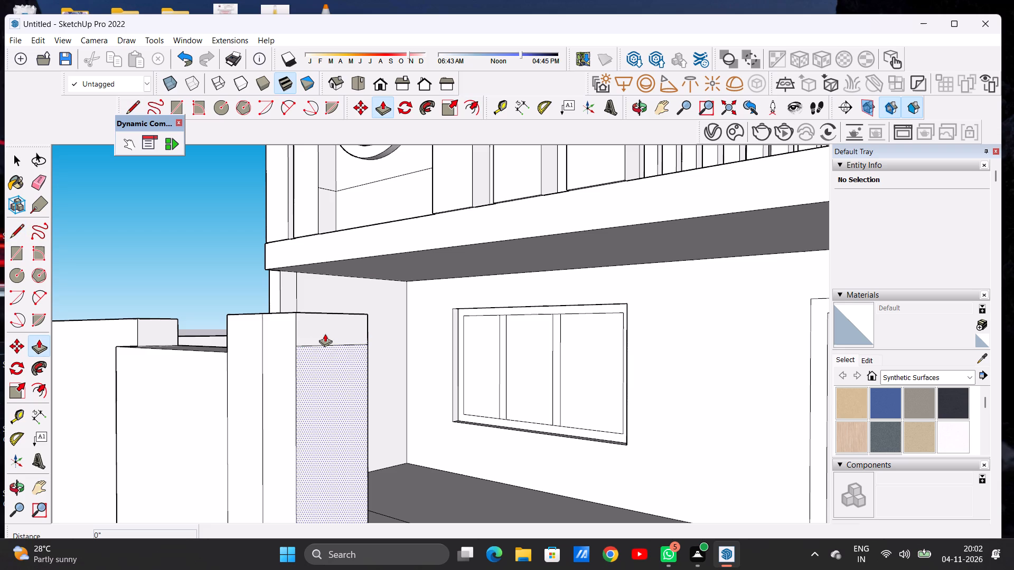
left_click(325, 334)
scroll(508, 399, "down", 13)
scroll(473, 374, "up", 1)
scroll(473, 374, "down", 4)
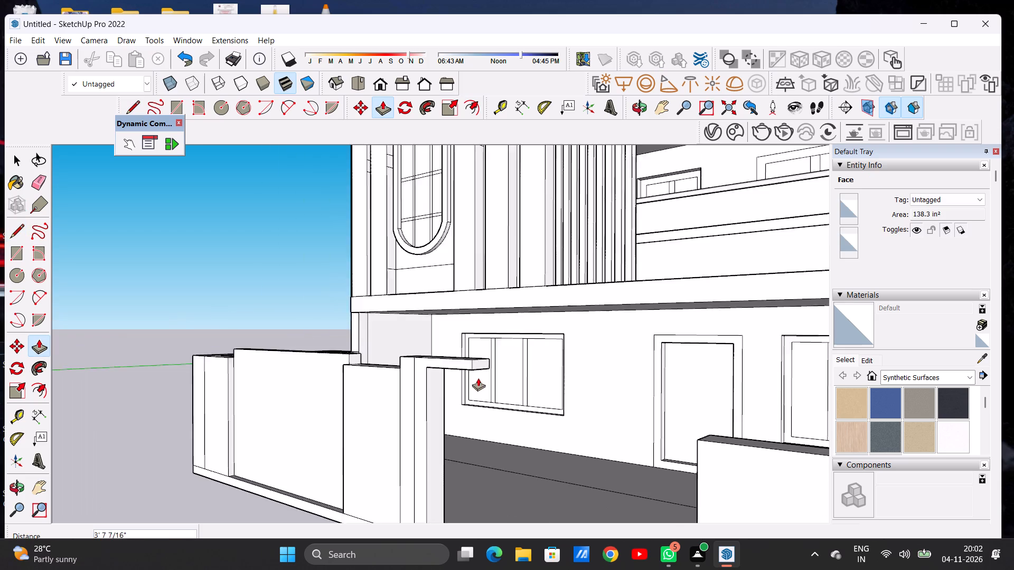
scroll(478, 378, "down", 14)
scroll(576, 383, "up", 5)
scroll(576, 383, "down", 1)
scroll(597, 377, "up", 9)
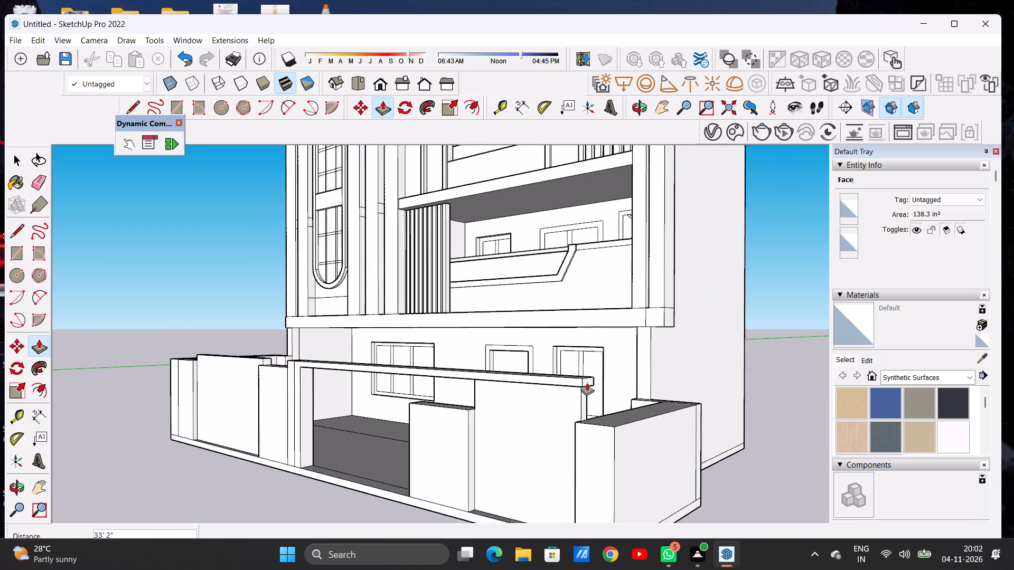
scroll(587, 383, "up", 4)
scroll(587, 383, "down", 1)
scroll(579, 388, "up", 5)
scroll(579, 388, "down", 1)
scroll(579, 388, "up", 10)
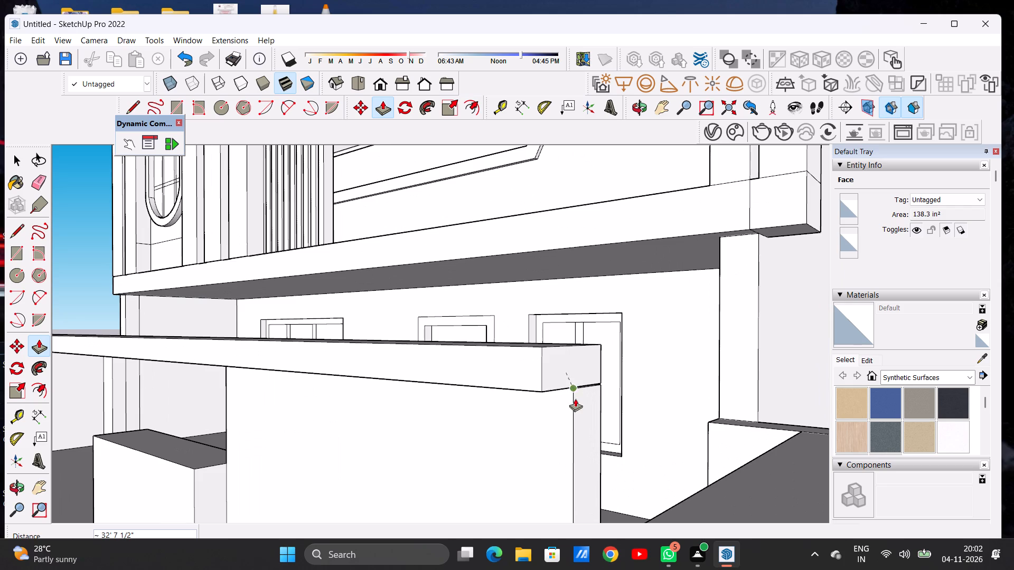
left_click(576, 408)
key("space")
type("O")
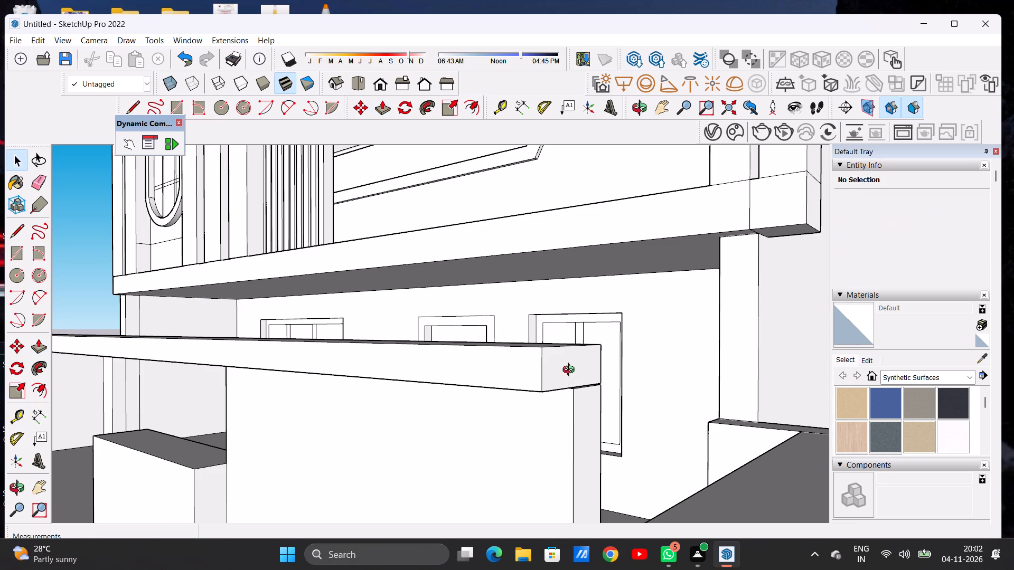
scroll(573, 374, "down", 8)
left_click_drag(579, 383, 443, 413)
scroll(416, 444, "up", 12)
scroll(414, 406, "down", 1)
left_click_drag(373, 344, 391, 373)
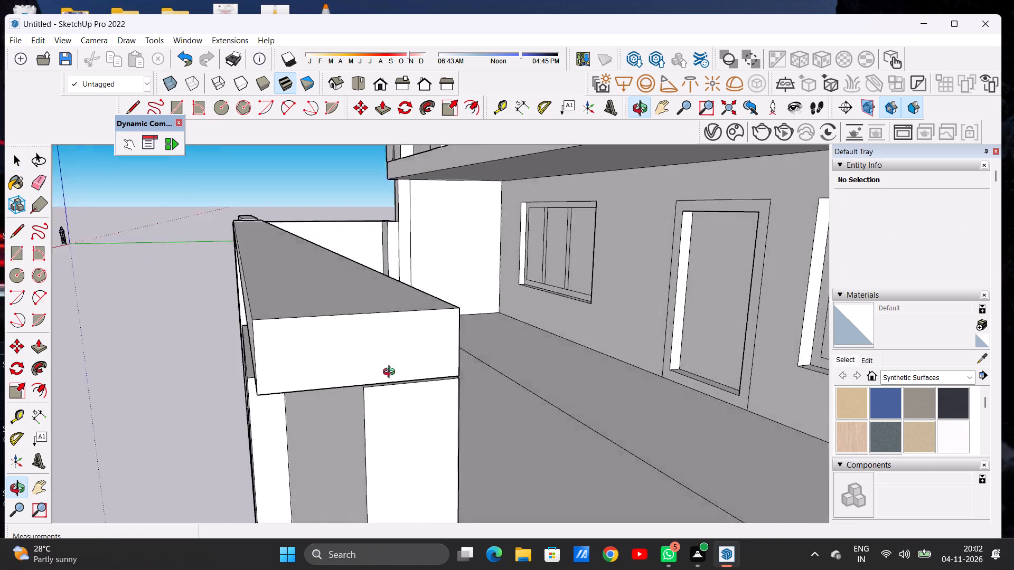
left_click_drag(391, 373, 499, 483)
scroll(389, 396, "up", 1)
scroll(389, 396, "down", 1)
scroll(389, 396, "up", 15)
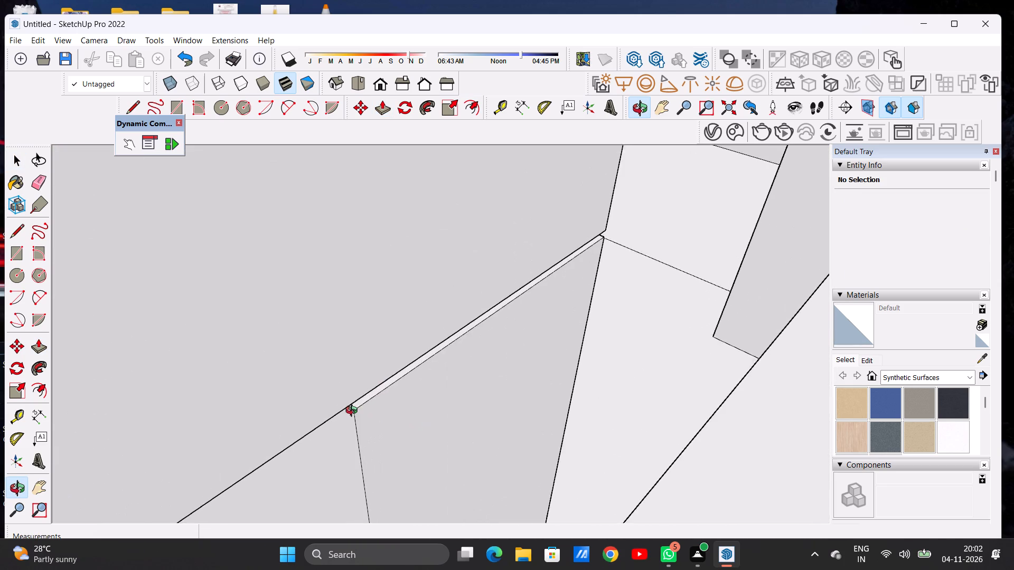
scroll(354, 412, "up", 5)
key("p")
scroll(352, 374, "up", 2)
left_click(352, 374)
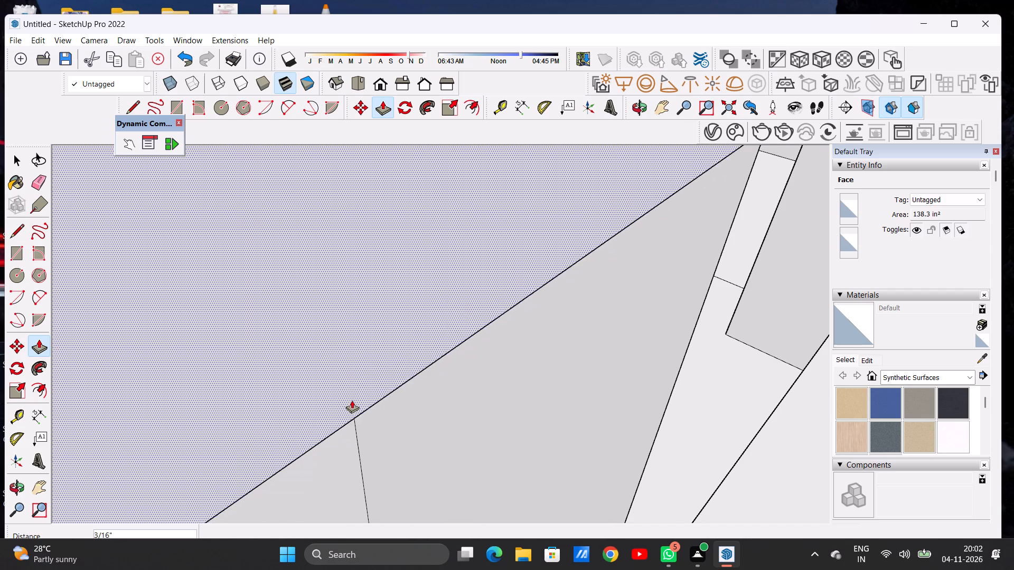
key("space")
Push/Pull the beam's end face about 1/4" towards the corner of the recessed panel below it.
scroll(353, 420, "up", 3)
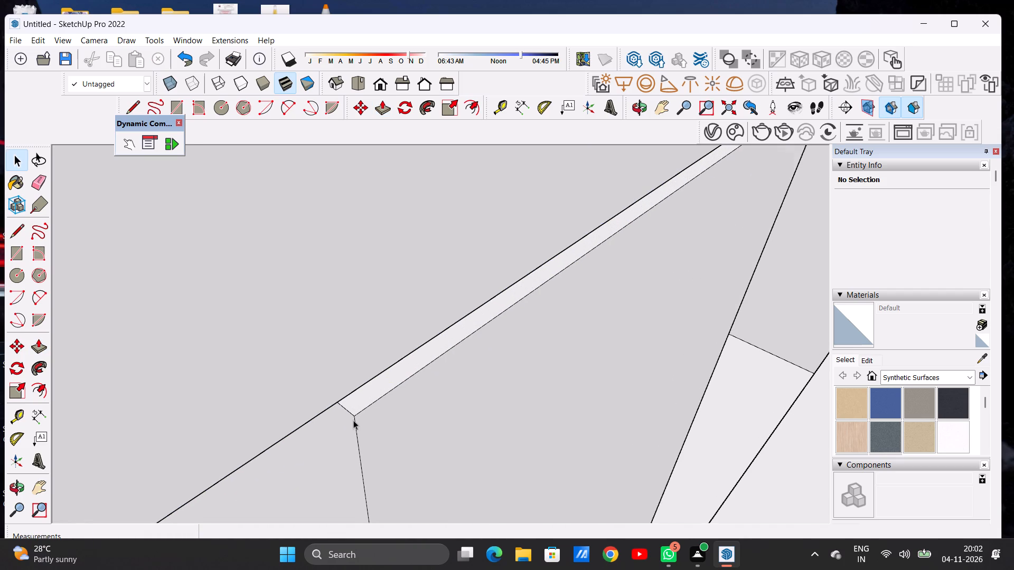
scroll(353, 420, "up", 1)
key("o")
left_click_drag(352, 427, 374, 351)
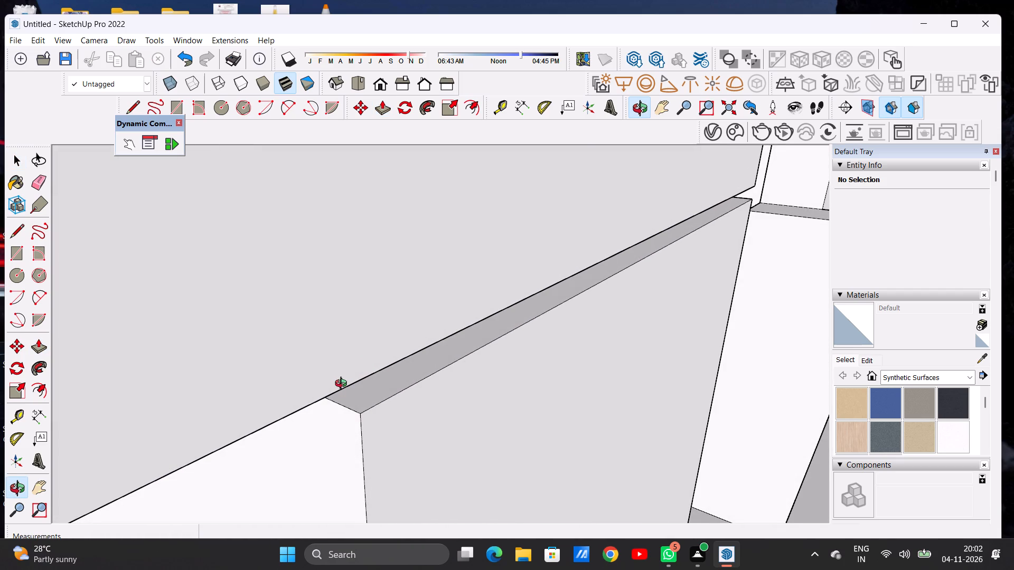
scroll(343, 385, "up", 2)
key("p")
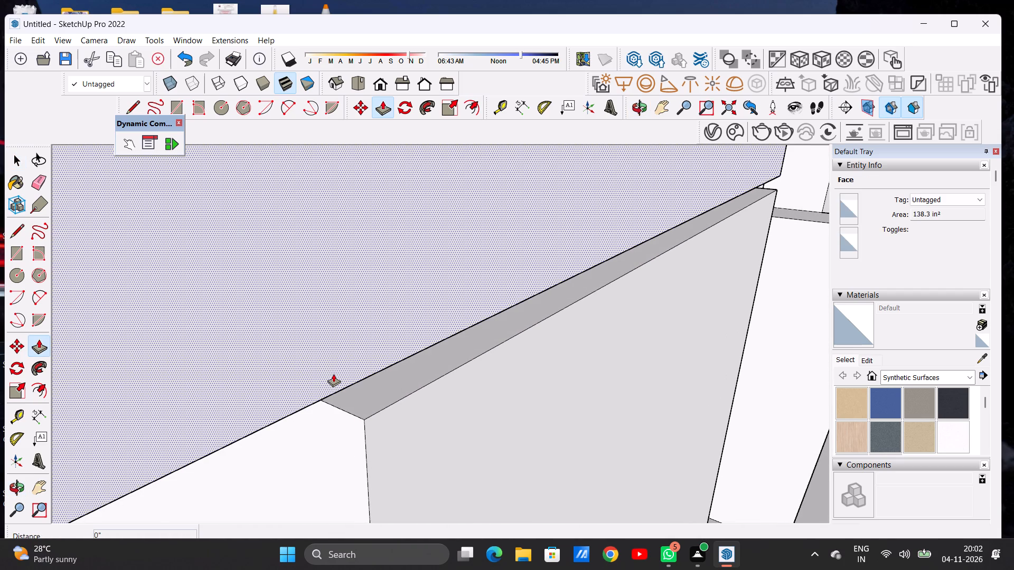
left_click(333, 374)
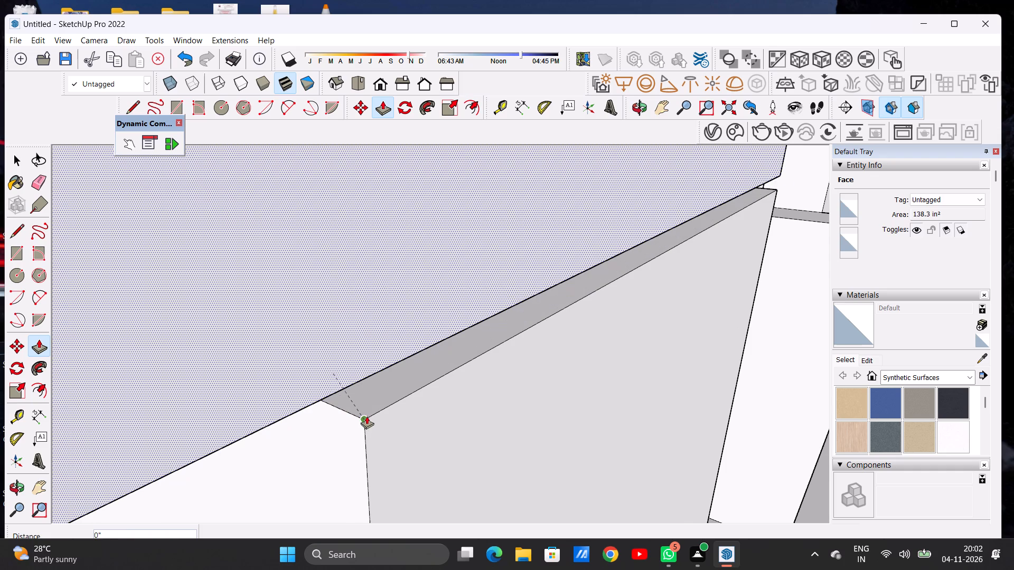
left_click(367, 416)
left_click(341, 373)
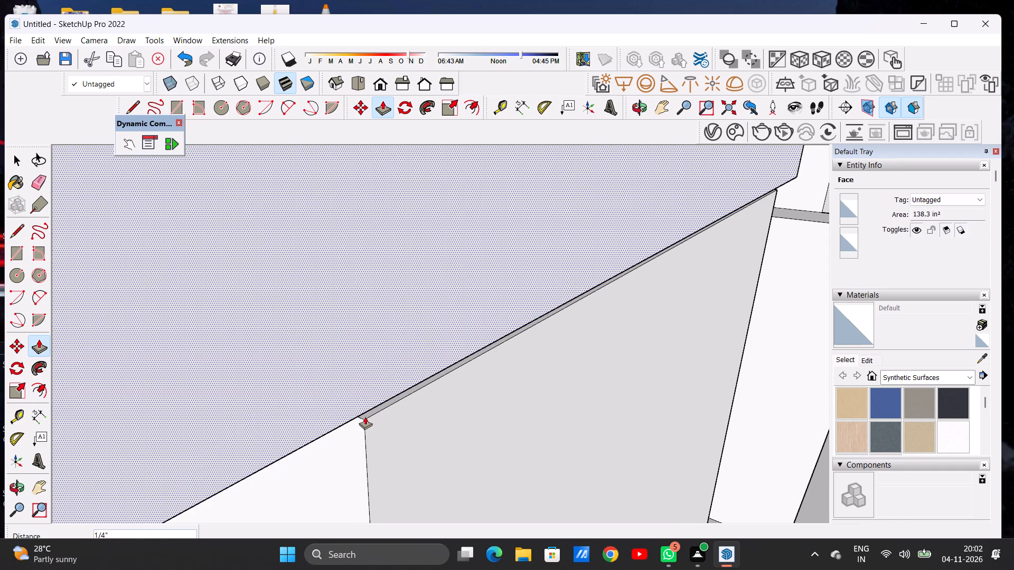
left_click(365, 419)
key("space")
Push/Pull the recessed panel's top face up about 1/4" to meet the underside of the beam.
key("o")
scroll(426, 403, "down", 8)
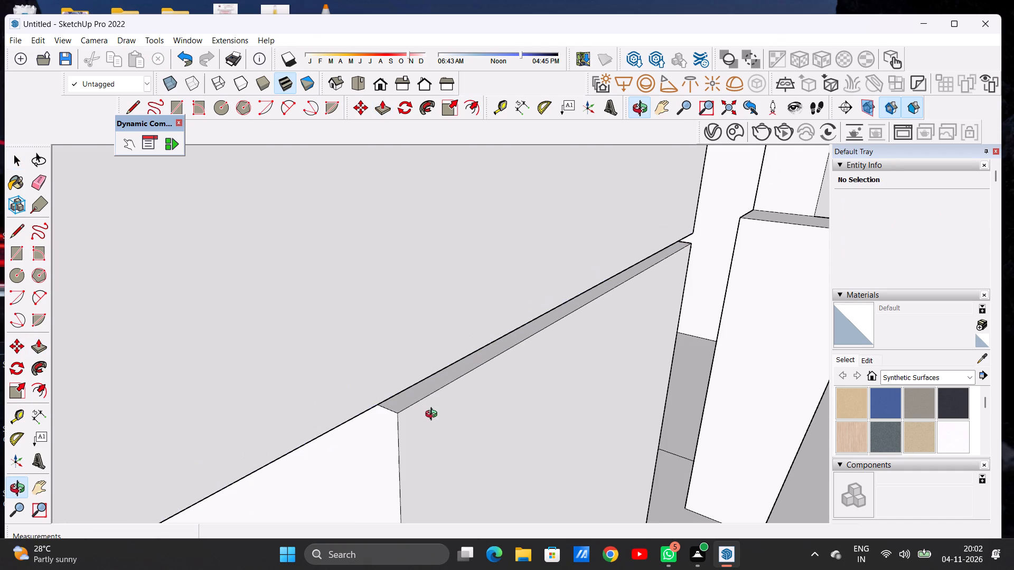
left_click_drag(422, 426, 428, 371)
scroll(408, 303, "up", 4)
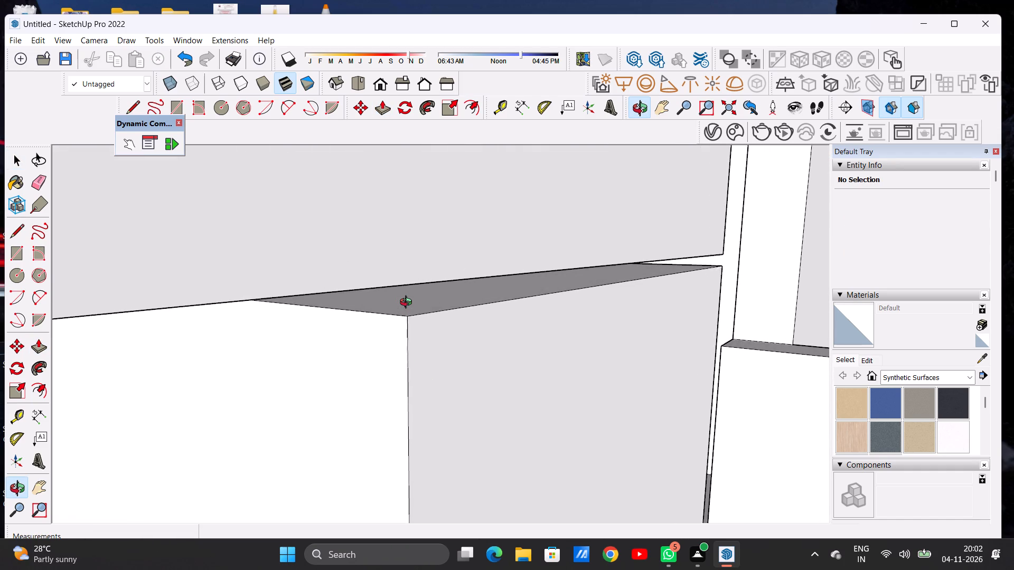
scroll(408, 303, "up", 2)
left_click_drag(414, 313, 411, 289)
left_click(411, 289)
key("p")
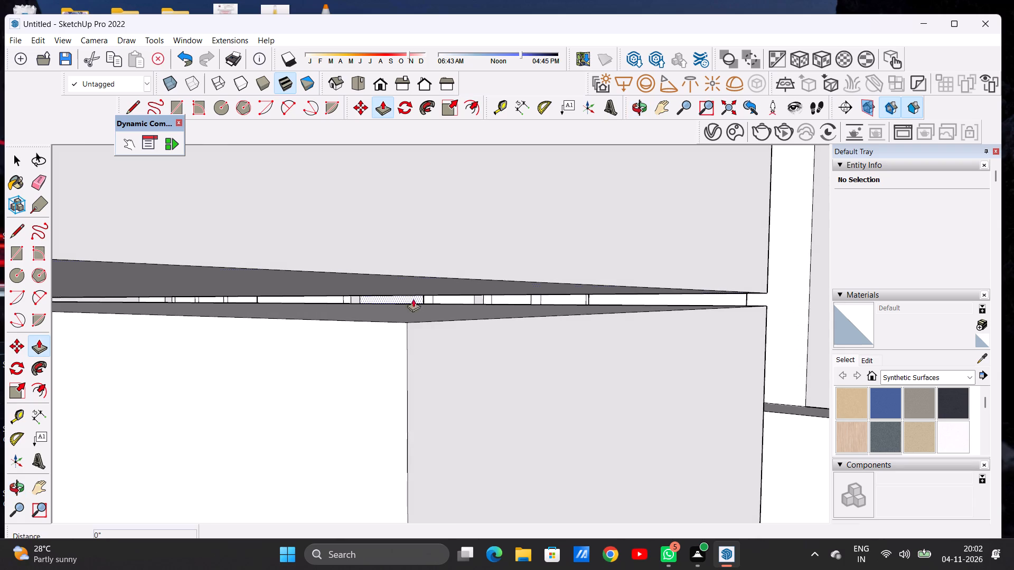
left_click(414, 312)
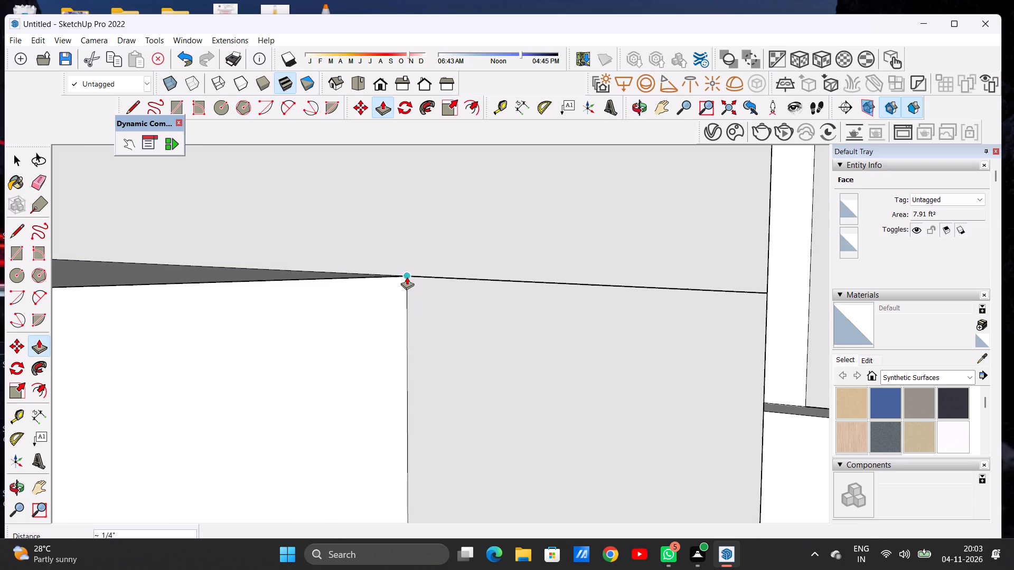
left_click(395, 277)
key("space")
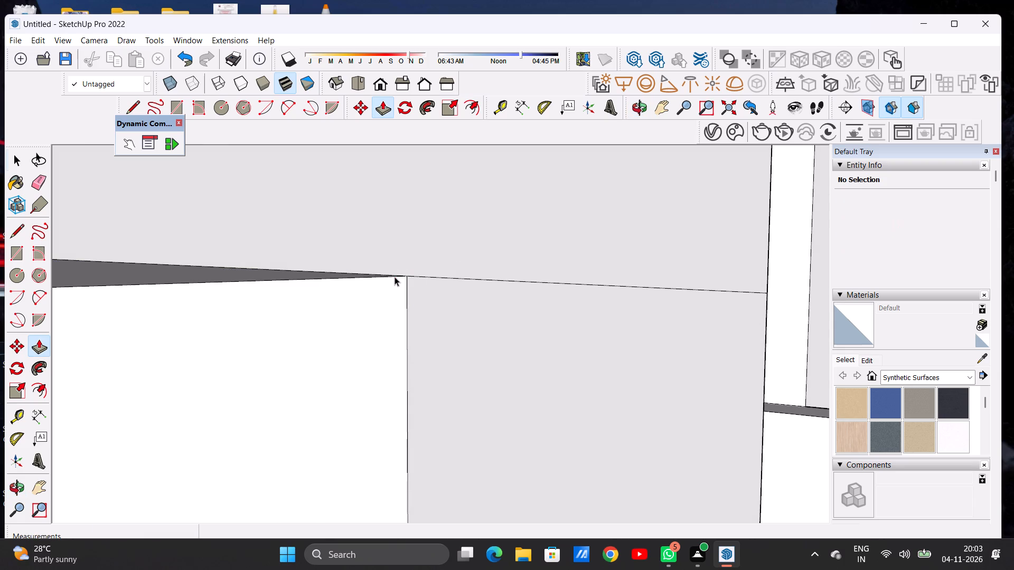
Push/Pull the top of the forecourt side wall beside the beam's far end up about 1' 2 11/16".
type("O")
scroll(436, 310, "down", 19)
scroll(491, 302, "up", 1)
scroll(511, 293, "down", 12)
scroll(511, 293, "up", 1)
left_click_drag(420, 321, 421, 321)
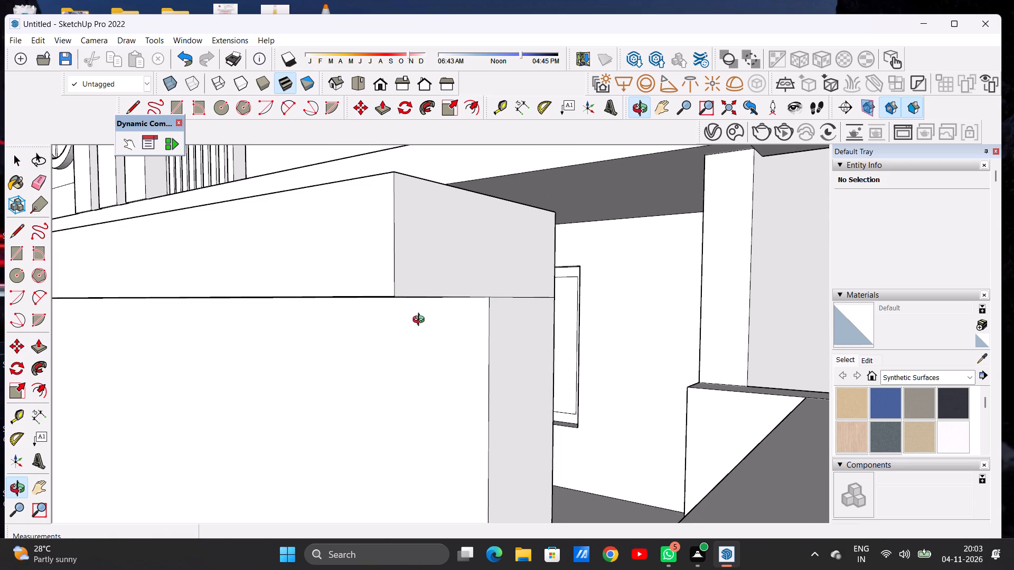
left_click_drag(421, 321, 585, 311)
scroll(604, 318, "down", 17)
scroll(609, 327, "up", 11)
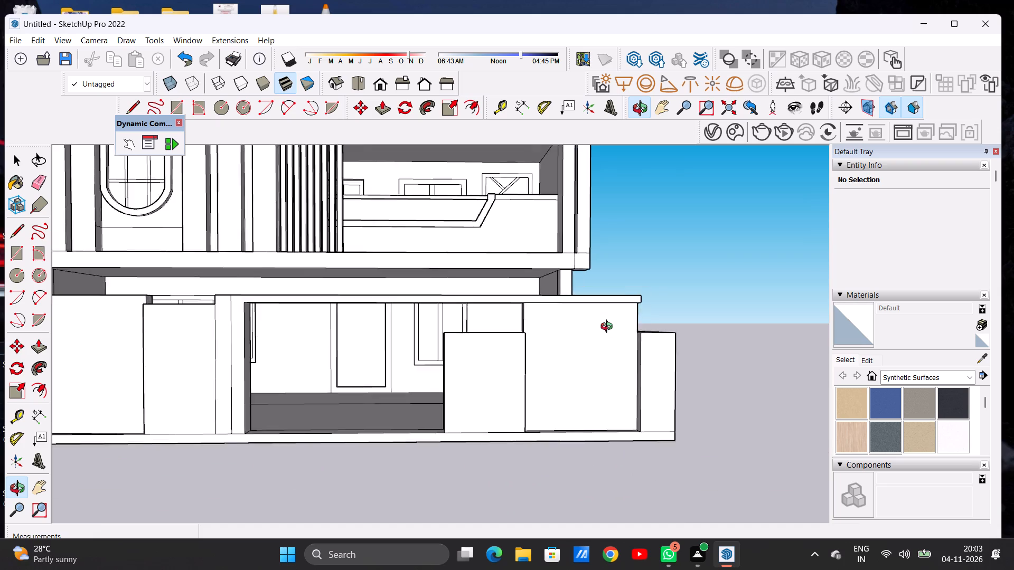
scroll(609, 328, "up", 3)
scroll(609, 328, "down", 3)
scroll(609, 328, "up", 1)
left_click_drag(605, 329, 594, 402)
scroll(611, 370, "down", 8)
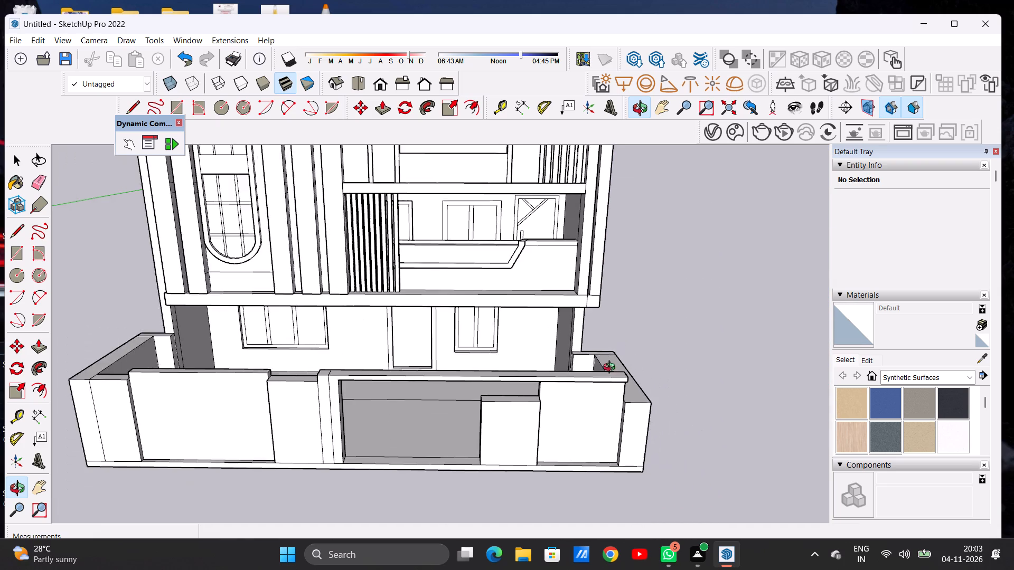
scroll(612, 368, "down", 5)
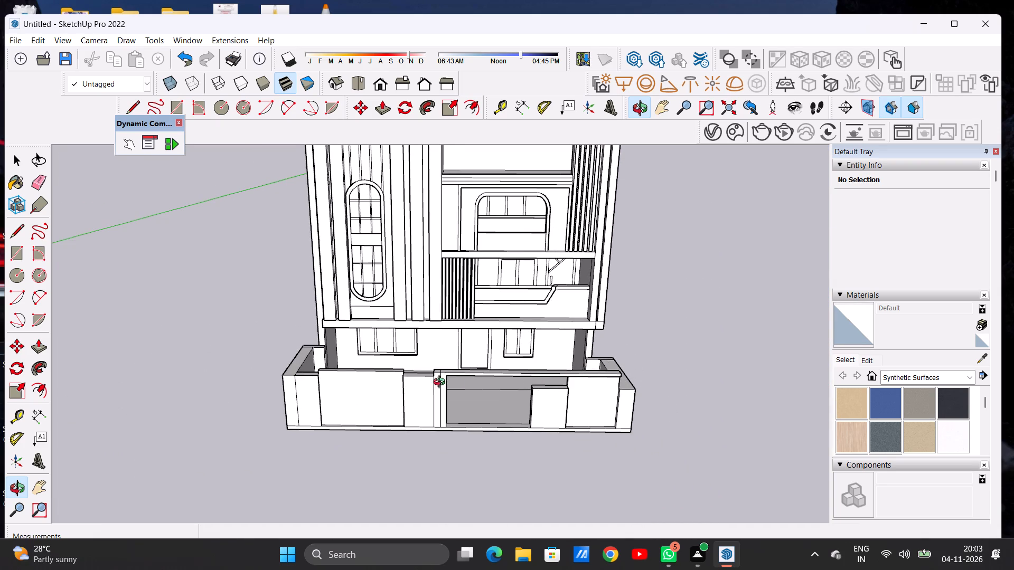
scroll(441, 382, "down", 2)
scroll(595, 393, "up", 4)
scroll(595, 393, "down", 1)
scroll(595, 393, "up", 2)
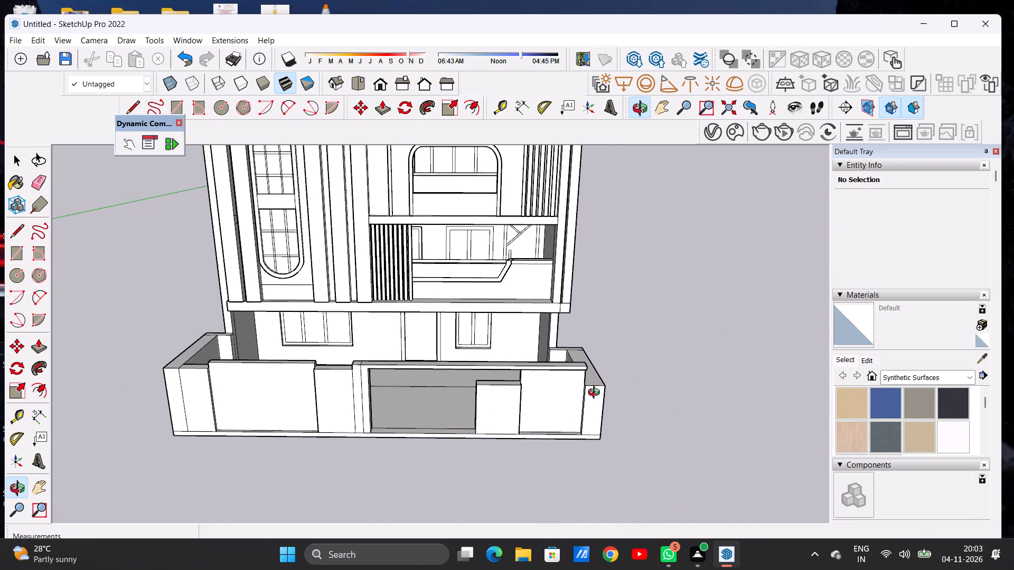
left_click_drag(596, 394, 553, 395)
scroll(611, 388, "down", 4)
left_click_drag(588, 405, 517, 427)
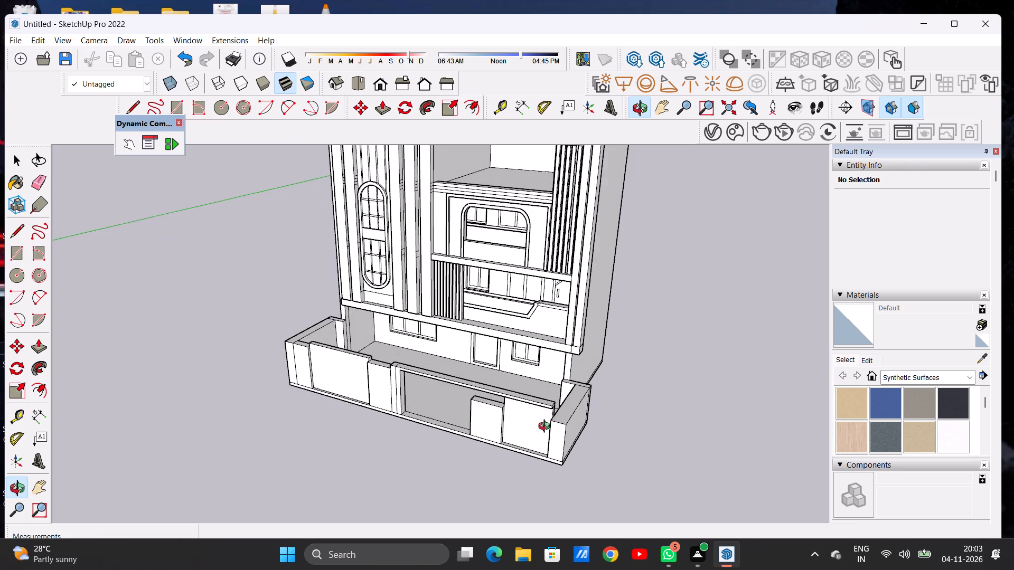
scroll(551, 429, "up", 13)
key("p")
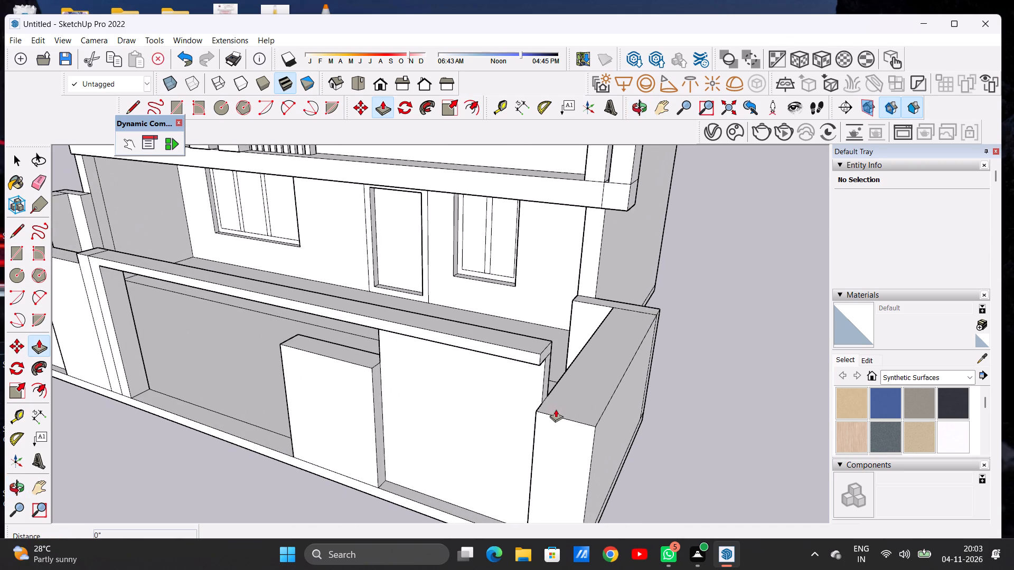
left_click(556, 409)
left_click(555, 387)
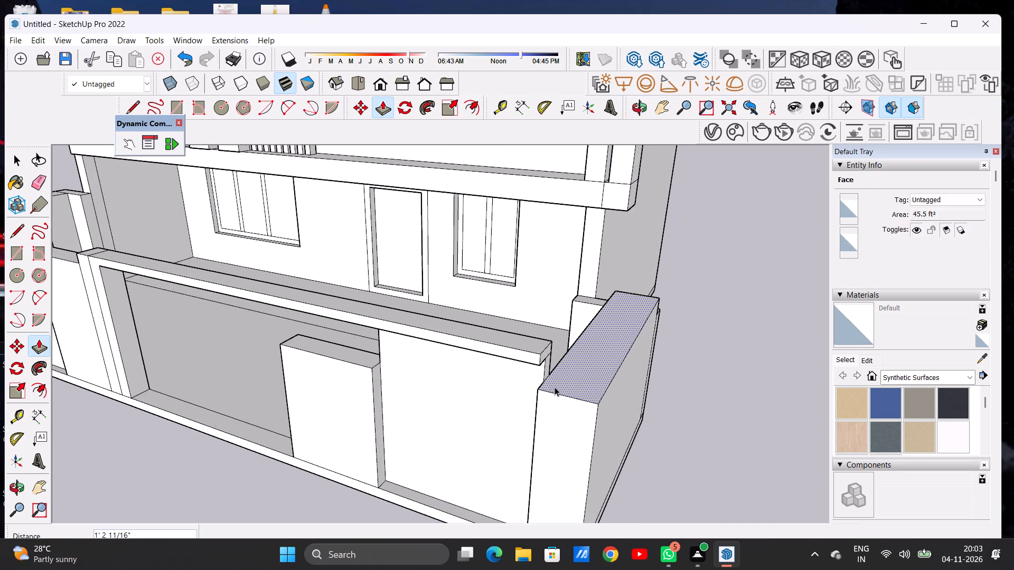
key("space")
Push/Pull the top of the short return at the side wall's house end up 1' 2 11/16", level with the raised wall.
type("O")
left_click_drag(624, 334, 400, 348)
left_click_drag(477, 369, 407, 413)
scroll(433, 422, "up", 5)
key("p")
left_click(445, 407)
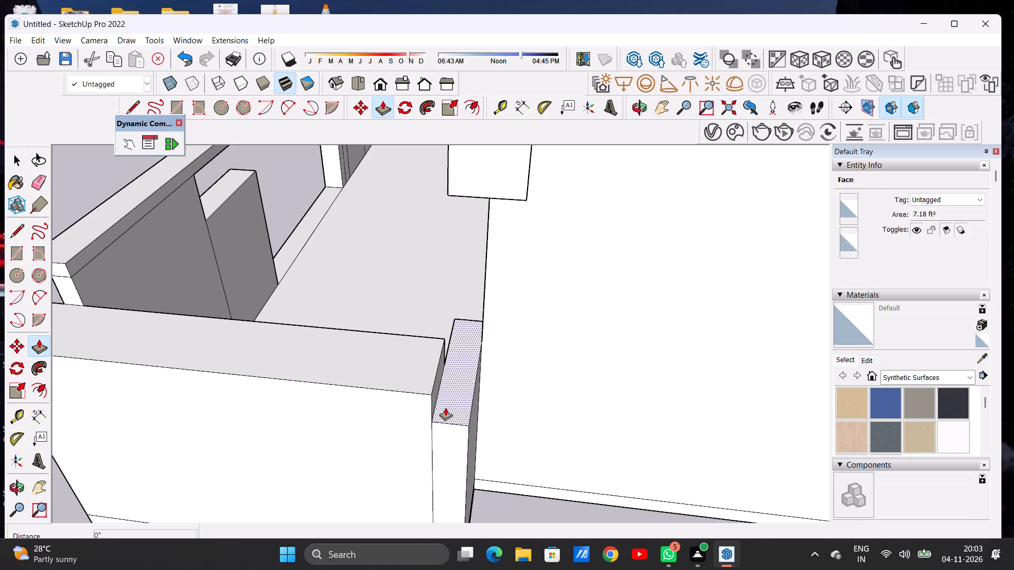
left_click(425, 395)
key("o")
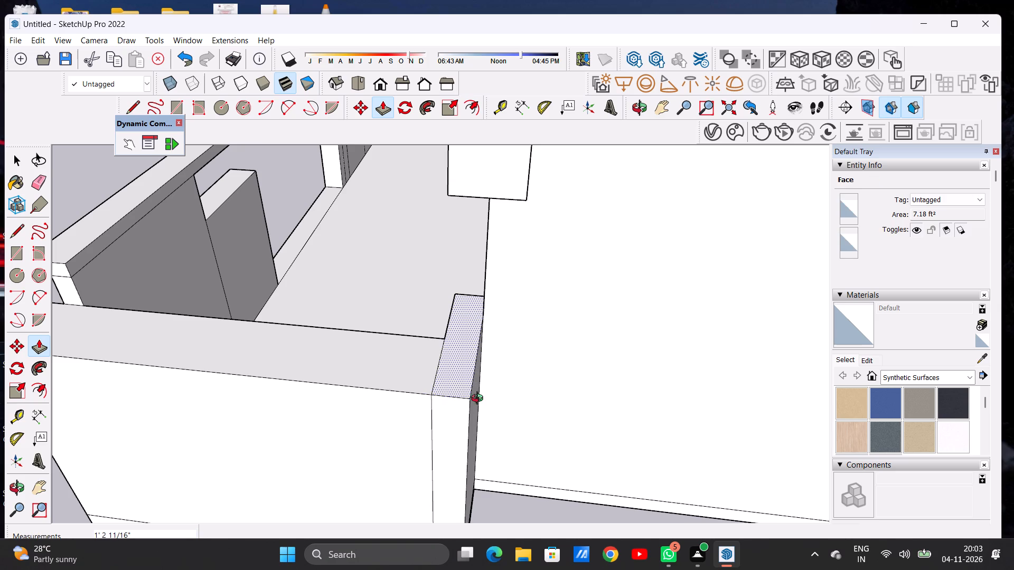
Examine the forecourt walls, the beam and the whole front elevation from several angles and distances.
scroll(482, 402, "down", 15)
left_click_drag(452, 375, 583, 359)
left_click_drag(450, 359, 682, 322)
left_click_drag(458, 334, 565, 319)
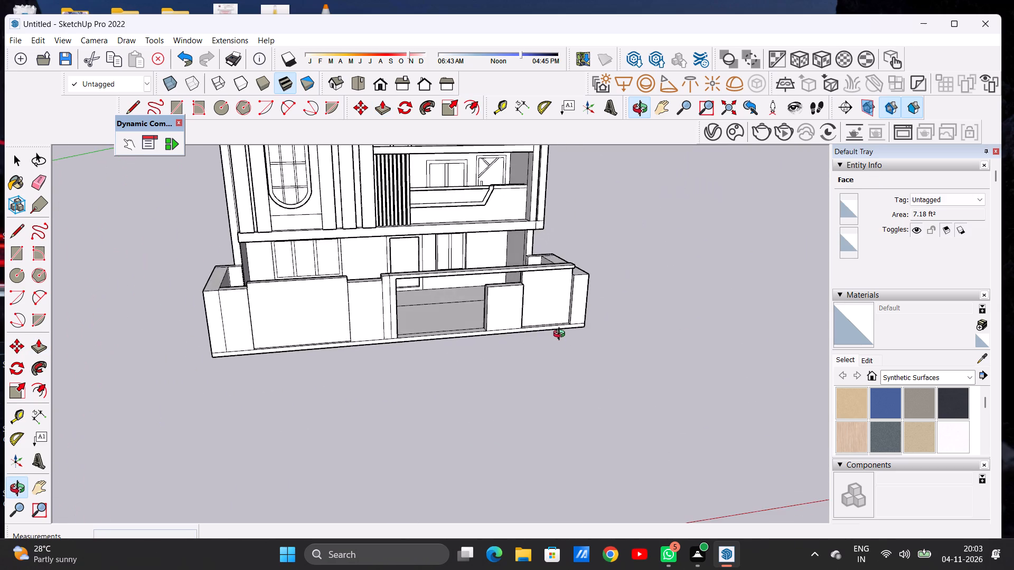
scroll(558, 352, "down", 7)
left_click_drag(532, 367, 455, 313)
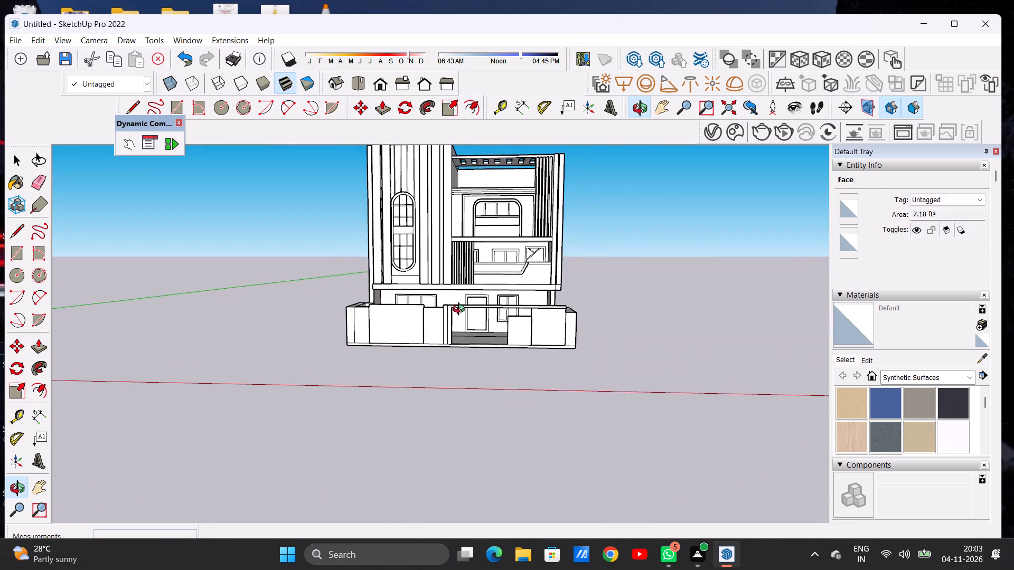
scroll(461, 310, "up", 9)
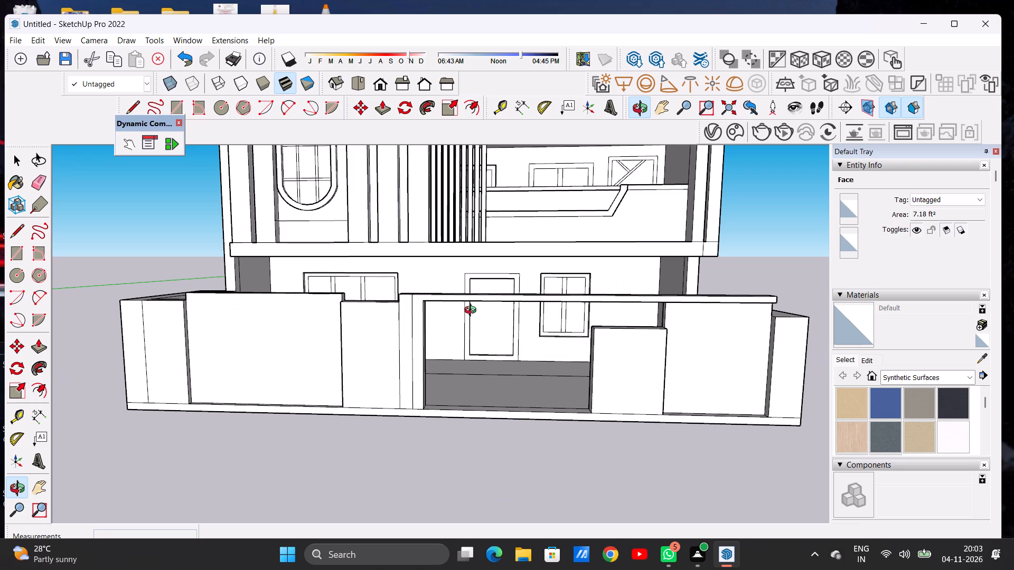
key("space")
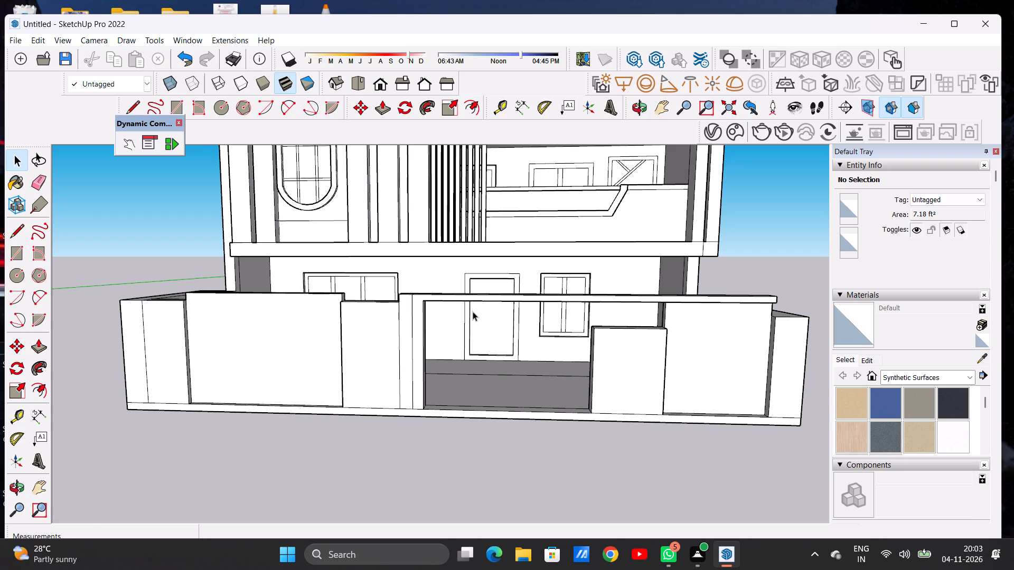
scroll(513, 319, "down", 20)
scroll(513, 319, "down", 2)
scroll(516, 290, "up", 3)
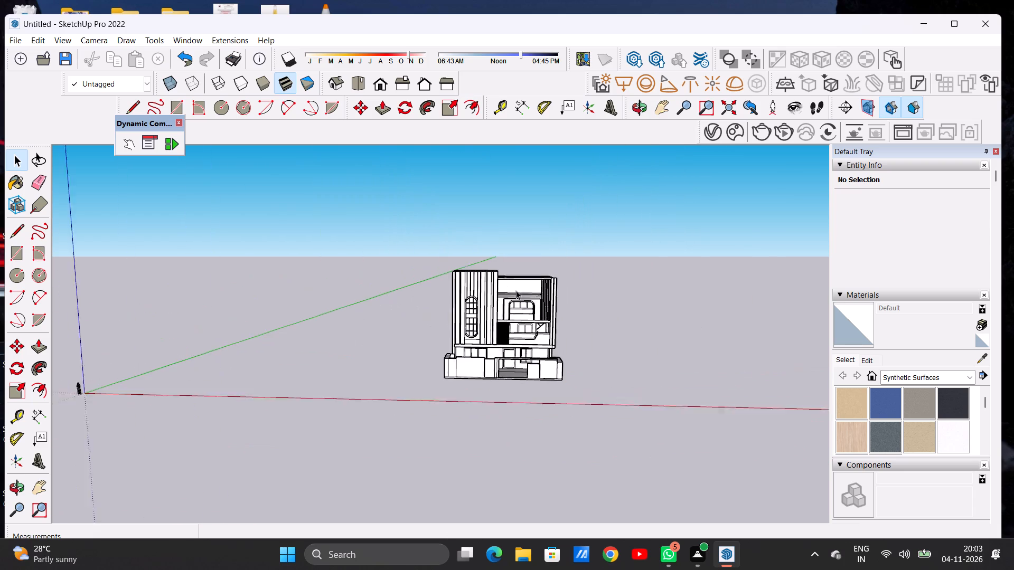
scroll(516, 290, "up", 9)
scroll(513, 296, "down", 1)
scroll(513, 296, "up", 1)
scroll(511, 311, "down", 6)
scroll(516, 428, "up", 3)
scroll(516, 428, "down", 1)
scroll(516, 428, "up", 2)
scroll(485, 356, "up", 7)
scroll(485, 356, "down", 8)
key("o")
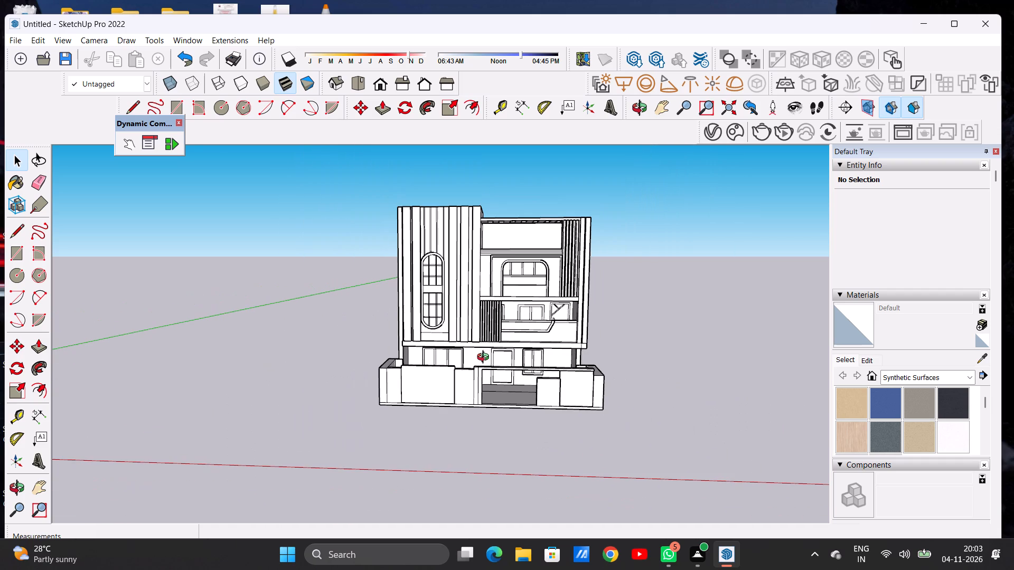
left_click_drag(576, 356, 518, 374)
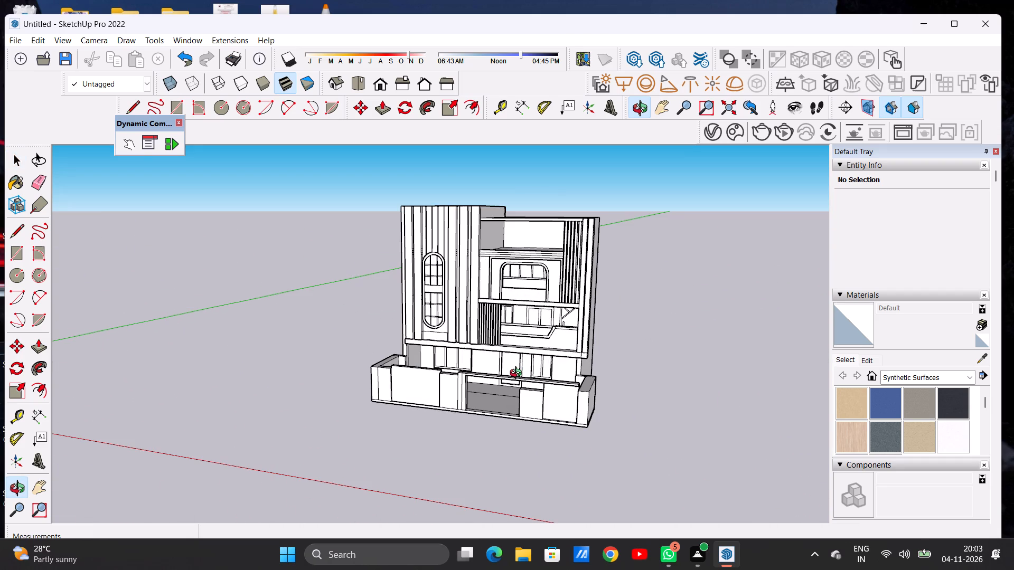
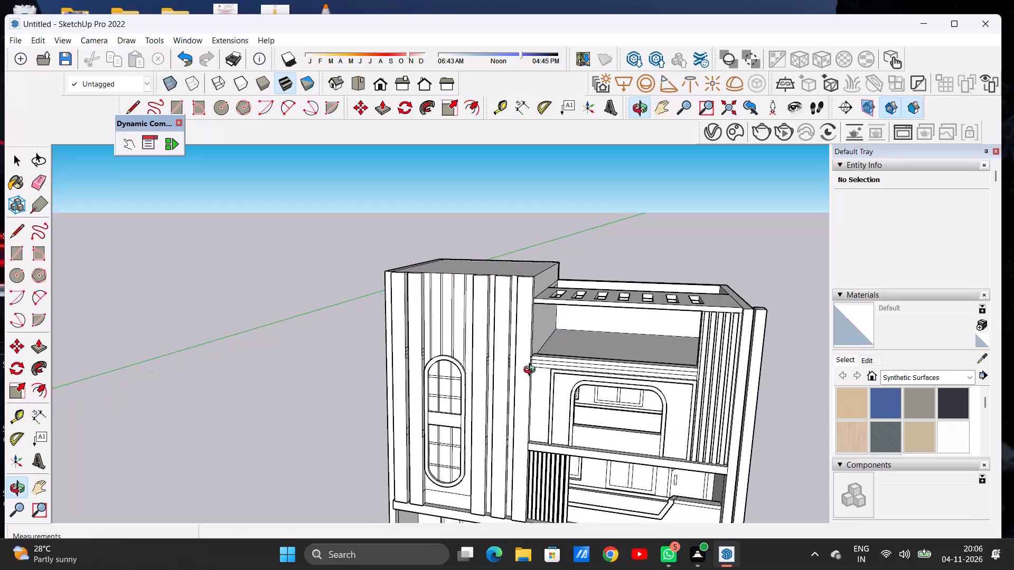
Examine the building's front facade and the gate opening in the compound wall from several angles and distances.
left_click_drag(532, 372, 545, 369)
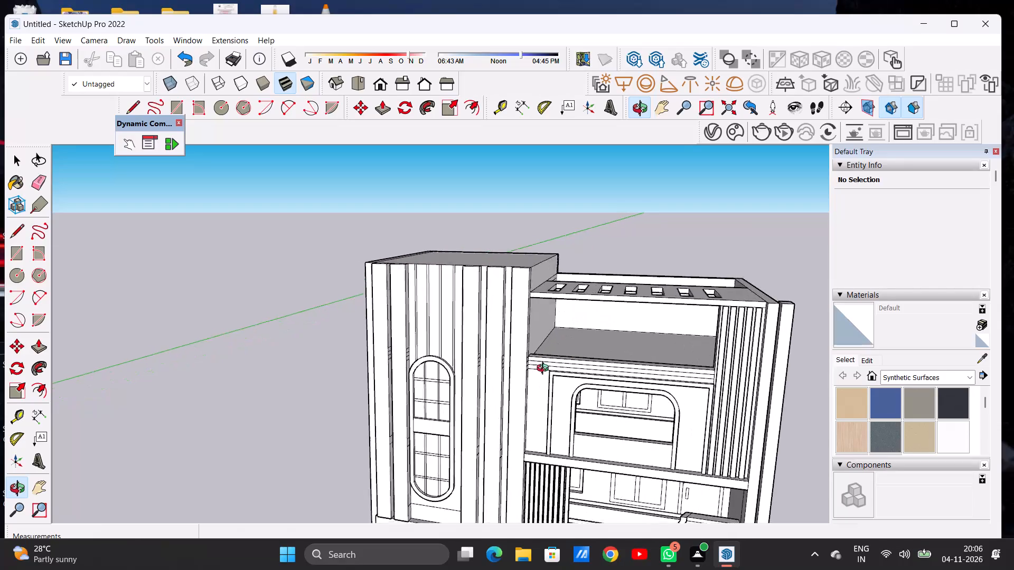
left_click_drag(545, 369, 606, 357)
scroll(476, 370, "down", 7)
left_click_drag(516, 348, 512, 392)
scroll(428, 377, "down", 7)
left_click_drag(507, 386, 505, 364)
scroll(486, 398, "up", 15)
left_click_drag(494, 376, 496, 348)
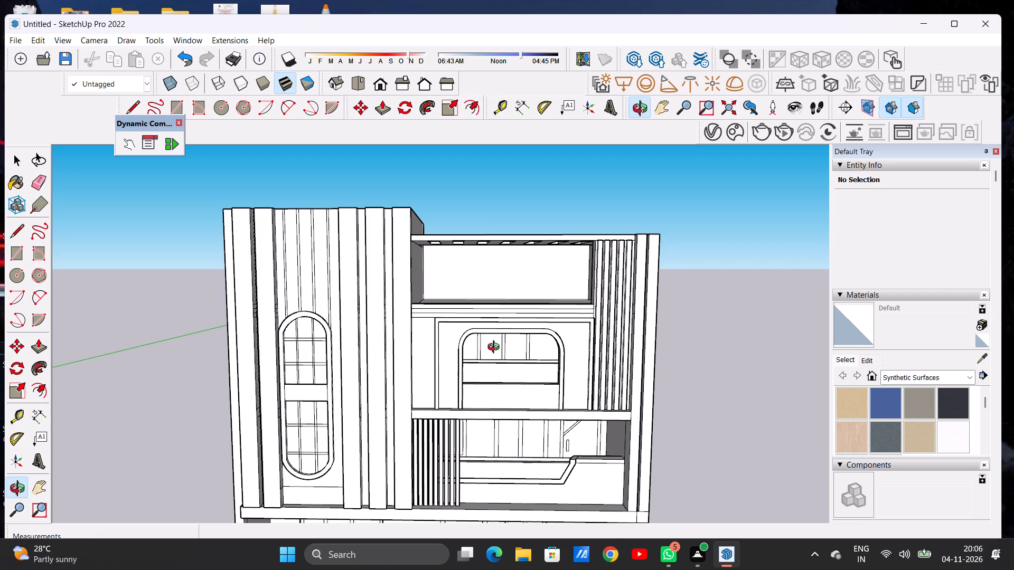
scroll(496, 348, "down", 2)
scroll(496, 348, "up", 1)
scroll(496, 348, "down", 9)
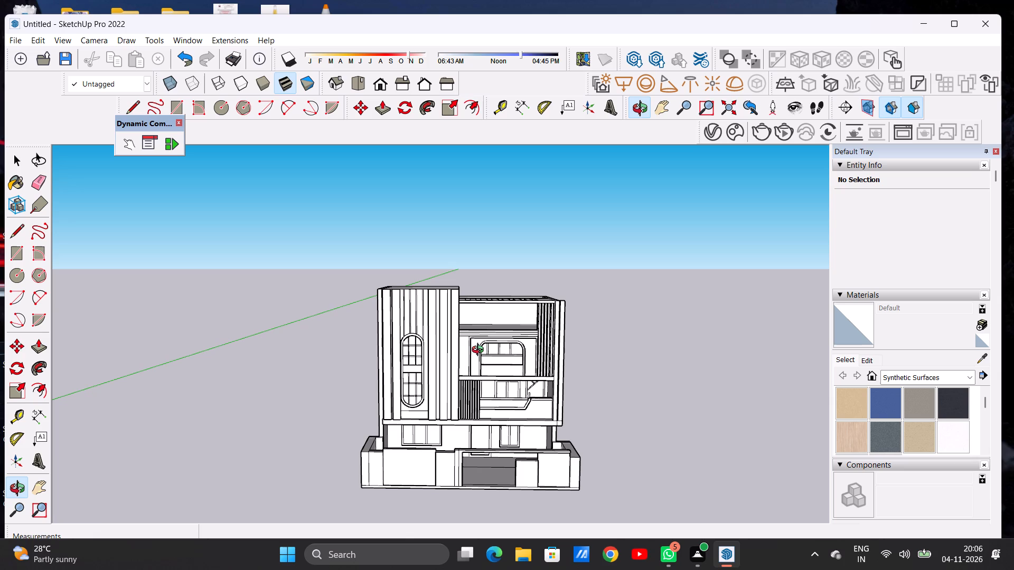
scroll(480, 351, "down", 7)
scroll(473, 415, "up", 13)
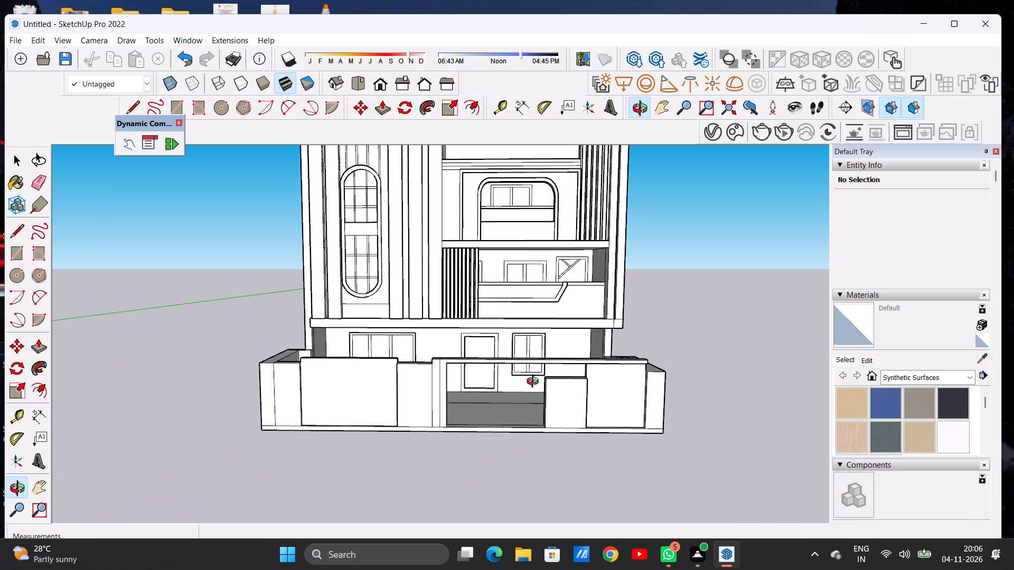
scroll(538, 400, "up", 3)
left_click_drag(448, 413, 438, 460)
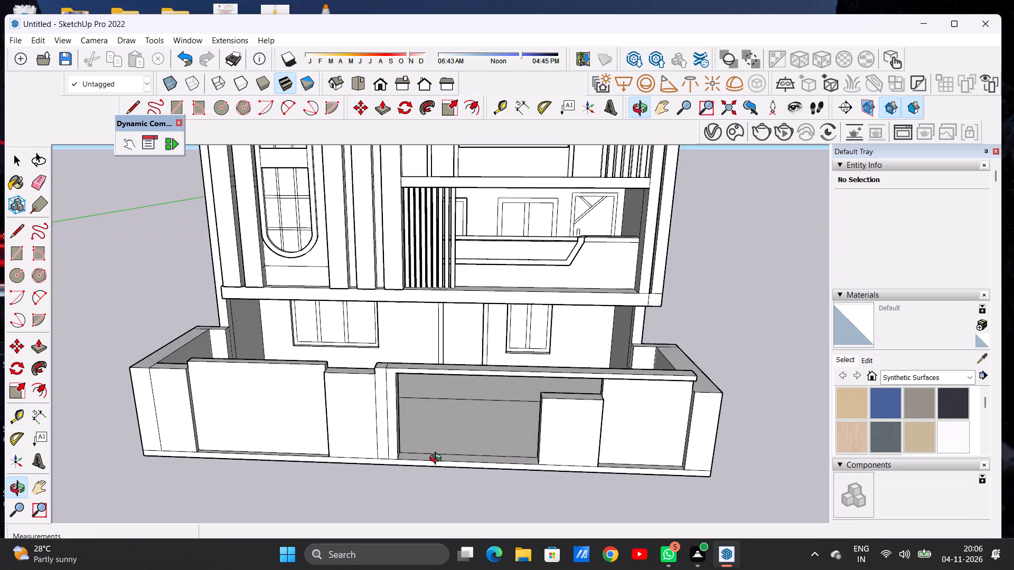
scroll(438, 460, "down", 3)
scroll(441, 476, "up", 6)
left_click_drag(438, 459, 447, 482)
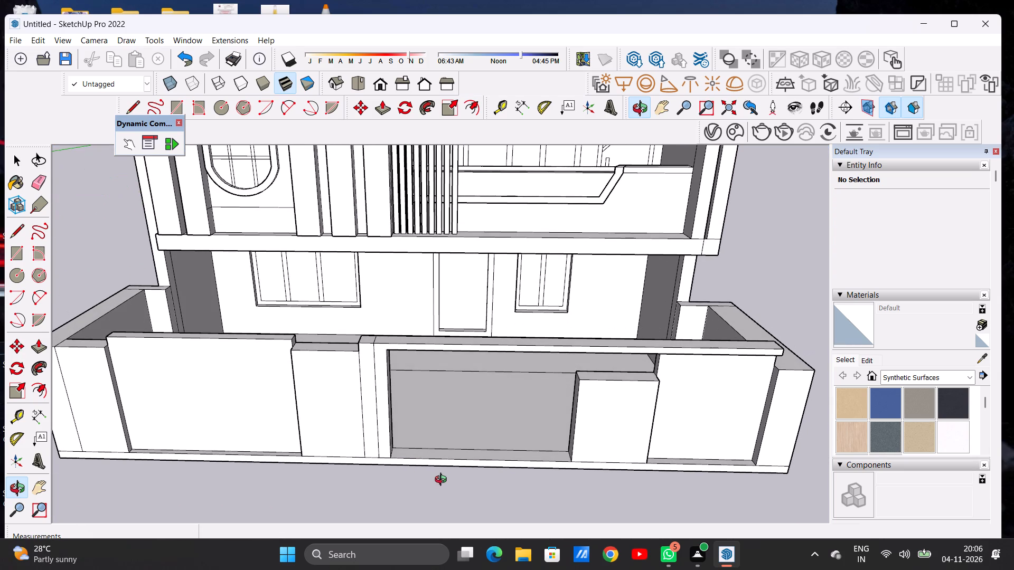
scroll(447, 473, "up", 7)
scroll(496, 460, "down", 1)
scroll(496, 460, "up", 4)
left_click_drag(492, 437, 490, 484)
scroll(422, 451, "down", 8)
scroll(416, 450, "up", 1)
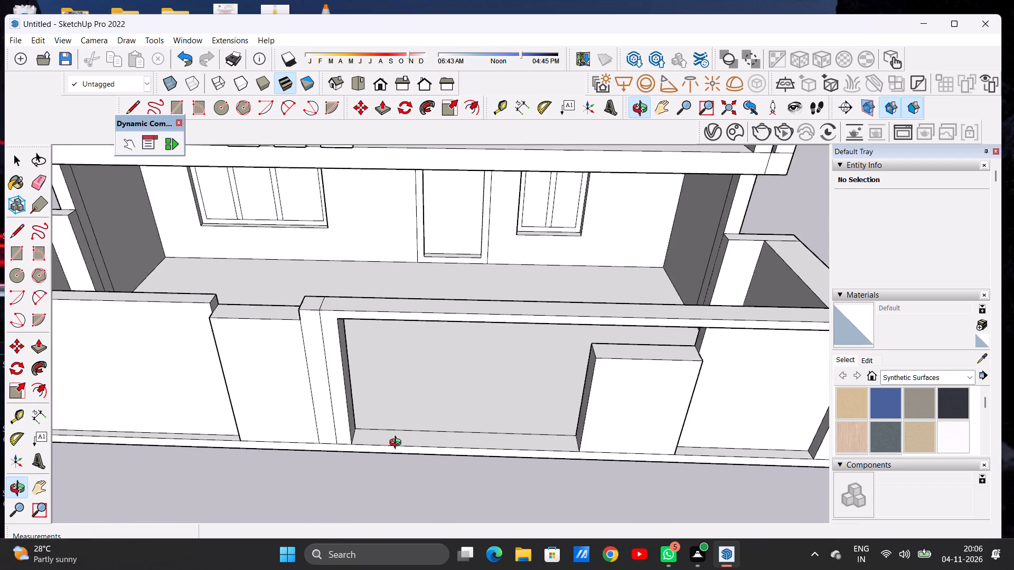
scroll(399, 444, "down", 9)
left_click_drag(466, 457, 471, 474)
scroll(451, 449, "up", 6)
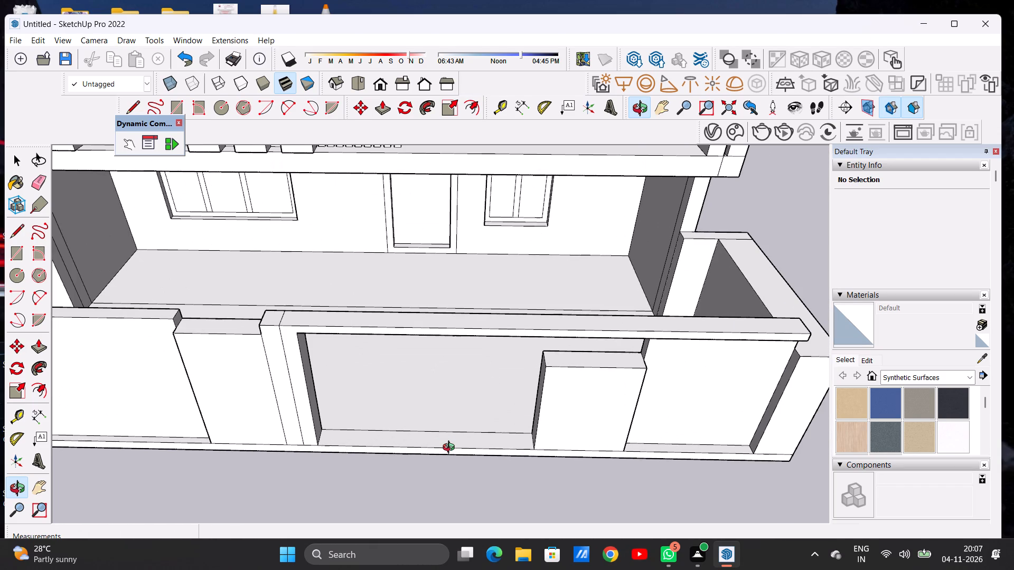
Draw a line about 16' 3 3/4" long across the gate opening's floor, just in front of its inner edge.
key("l")
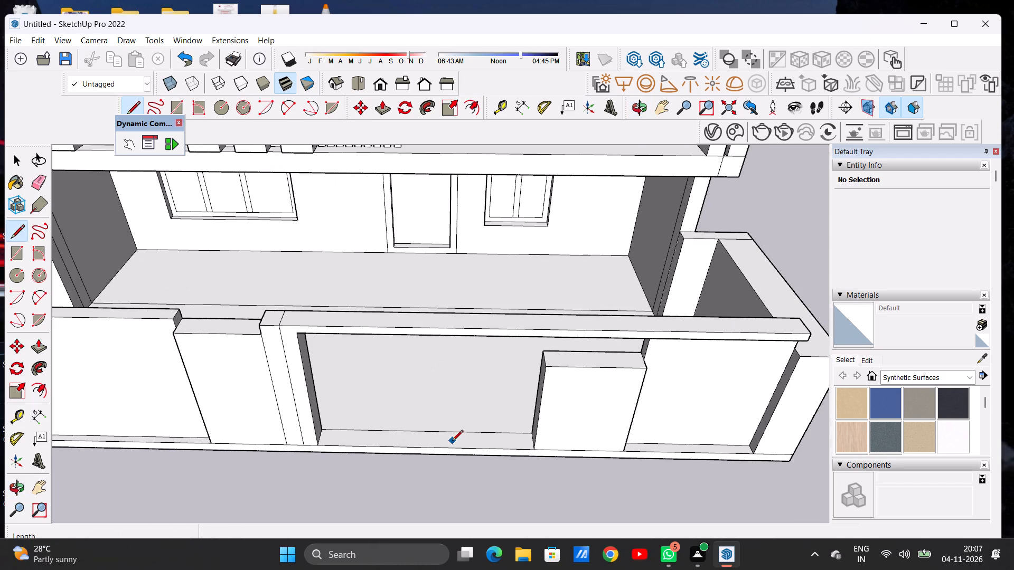
scroll(422, 459, "up", 2)
scroll(422, 459, "down", 1)
scroll(422, 459, "up", 2)
scroll(422, 459, "down", 2)
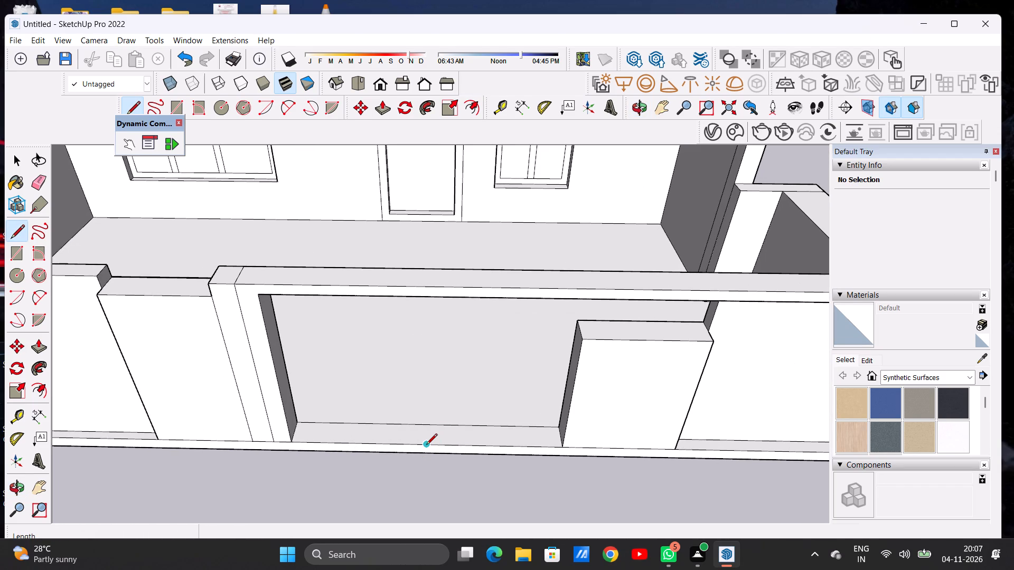
scroll(298, 432, "up", 2)
scroll(298, 432, "down", 1)
scroll(298, 432, "up", 3)
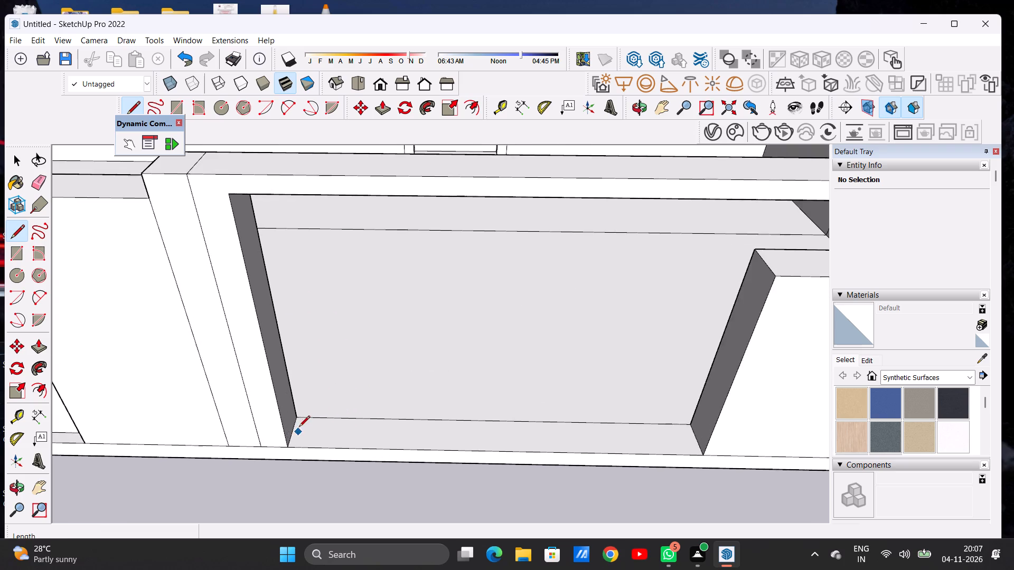
scroll(297, 421, "up", 5)
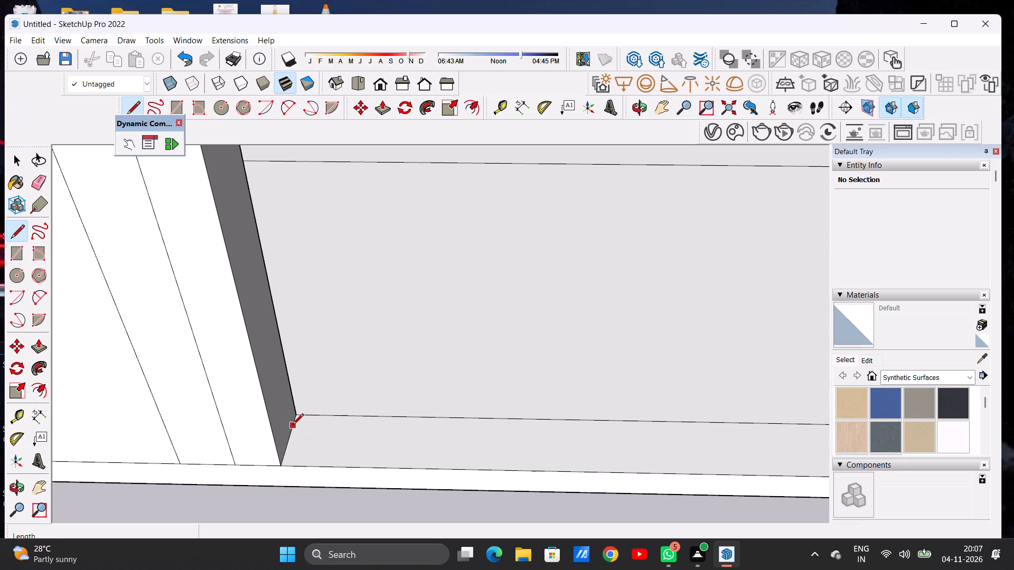
left_click(293, 424)
scroll(354, 433, "down", 11)
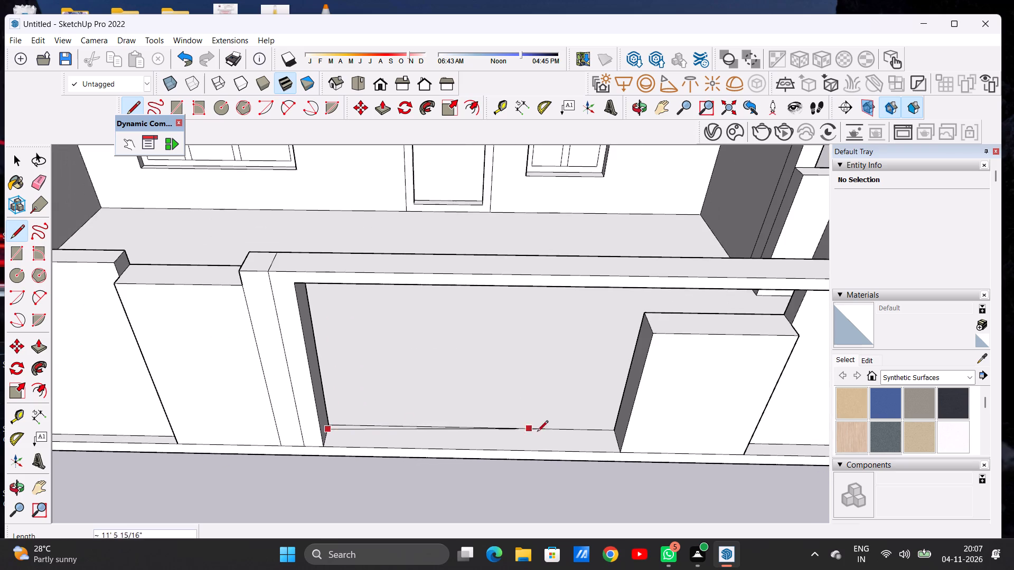
scroll(555, 433, "up", 12)
left_click(703, 443)
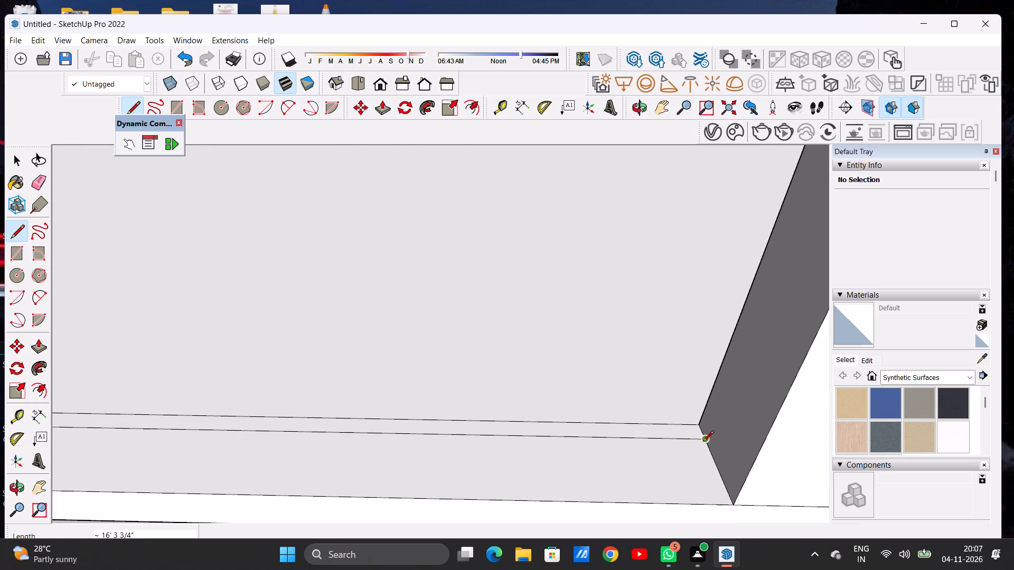
Draw a second parallel line about 16' 3 3/4" long across the gate threshold, nearer its outer edge.
scroll(716, 435, "down", 14)
scroll(385, 435, "up", 6)
scroll(383, 438, "down", 1)
scroll(383, 438, "up", 5)
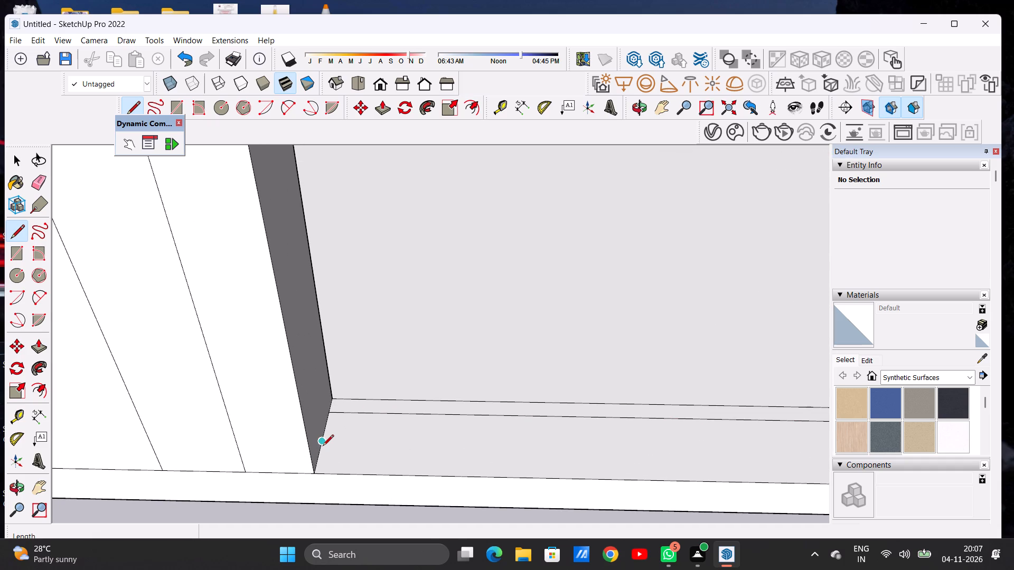
left_click(323, 446)
scroll(480, 438, "down", 13)
scroll(416, 439, "up", 1)
scroll(420, 440, "down", 1)
scroll(422, 440, "up", 1)
scroll(427, 440, "down", 1)
scroll(689, 443, "up", 13)
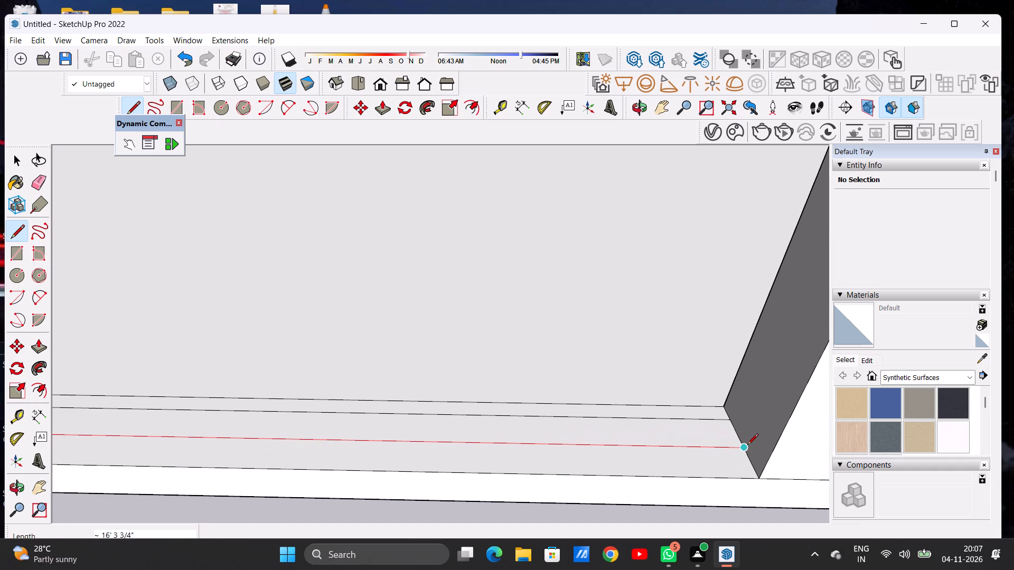
left_click(747, 445)
key("space")
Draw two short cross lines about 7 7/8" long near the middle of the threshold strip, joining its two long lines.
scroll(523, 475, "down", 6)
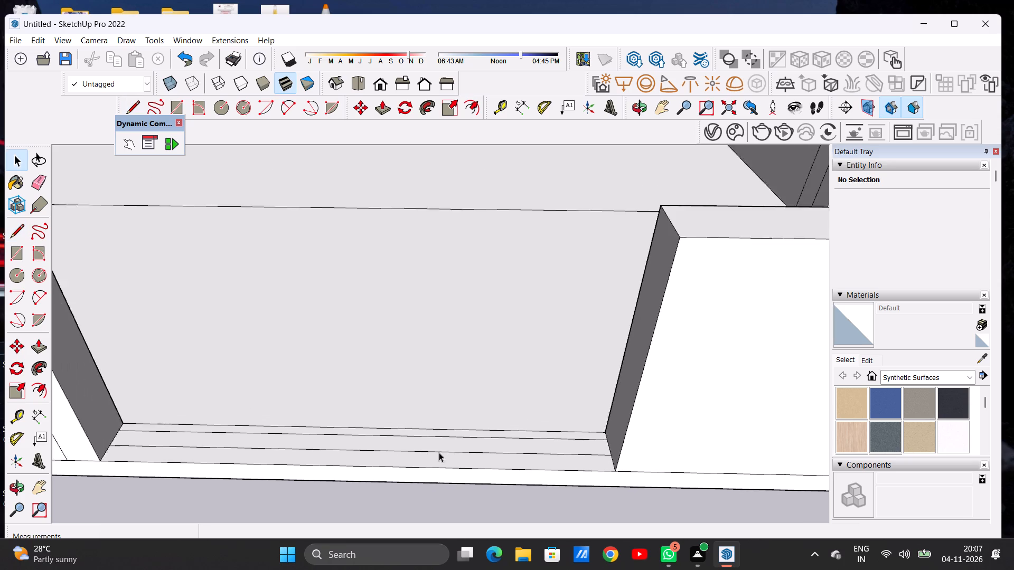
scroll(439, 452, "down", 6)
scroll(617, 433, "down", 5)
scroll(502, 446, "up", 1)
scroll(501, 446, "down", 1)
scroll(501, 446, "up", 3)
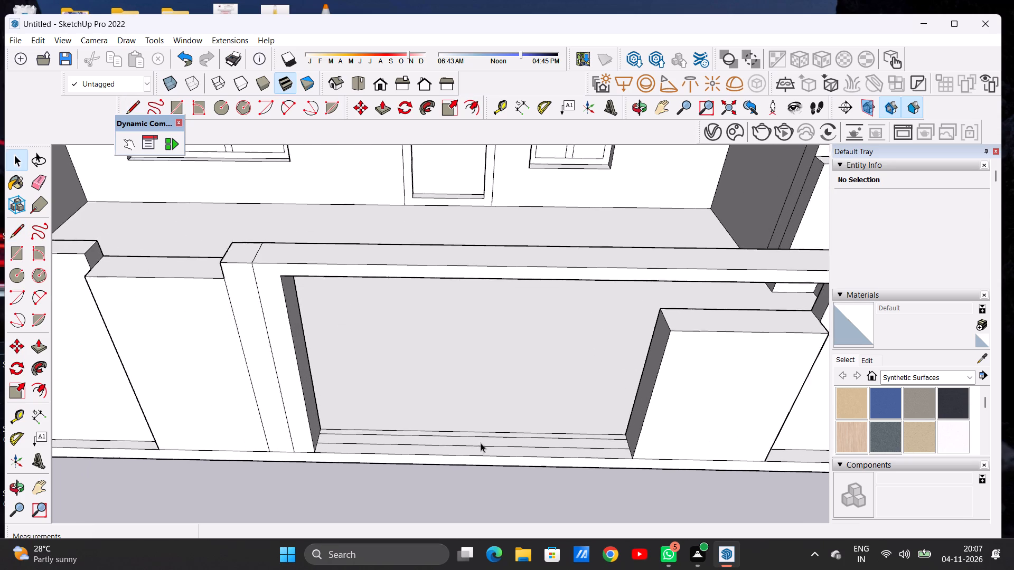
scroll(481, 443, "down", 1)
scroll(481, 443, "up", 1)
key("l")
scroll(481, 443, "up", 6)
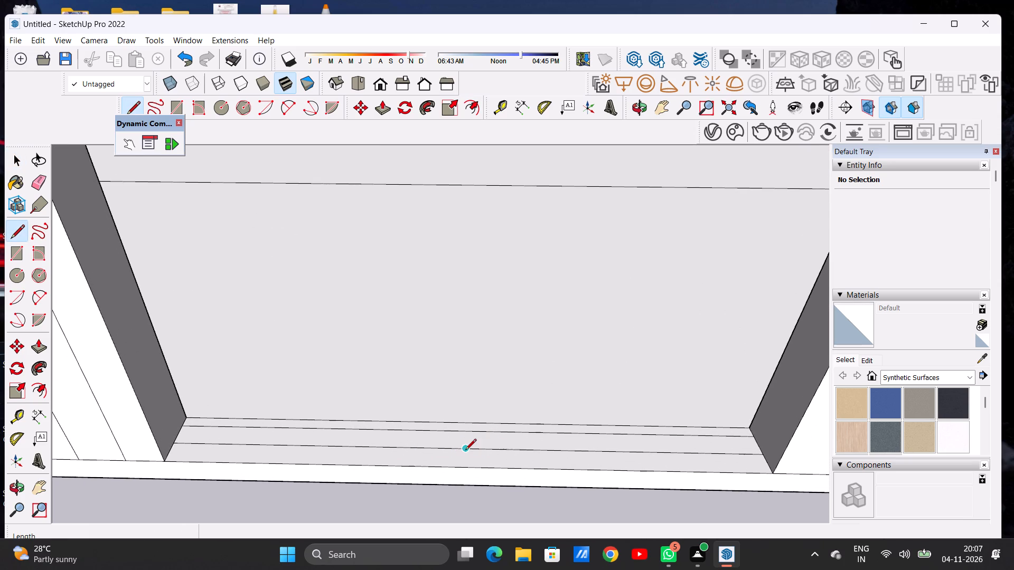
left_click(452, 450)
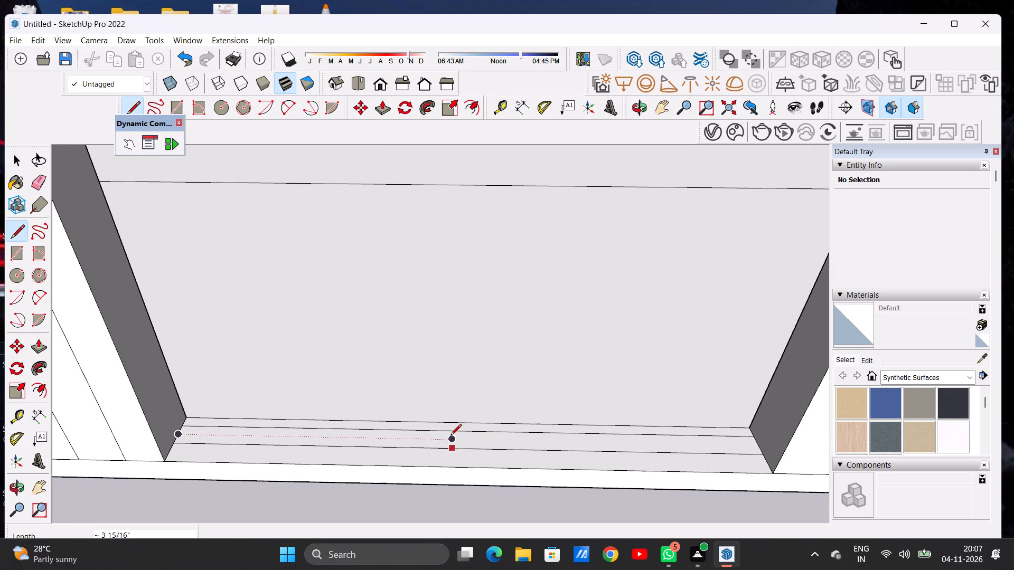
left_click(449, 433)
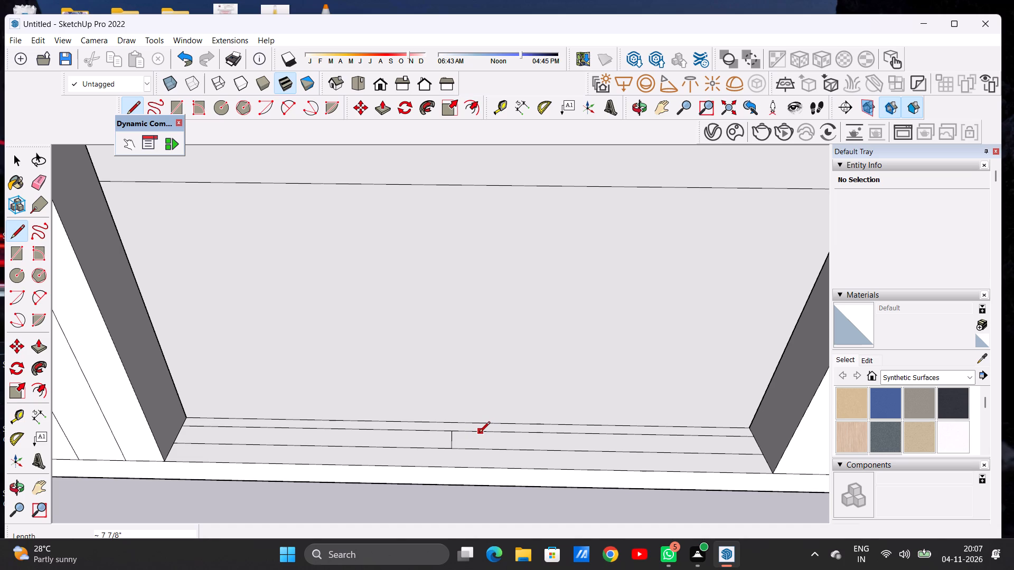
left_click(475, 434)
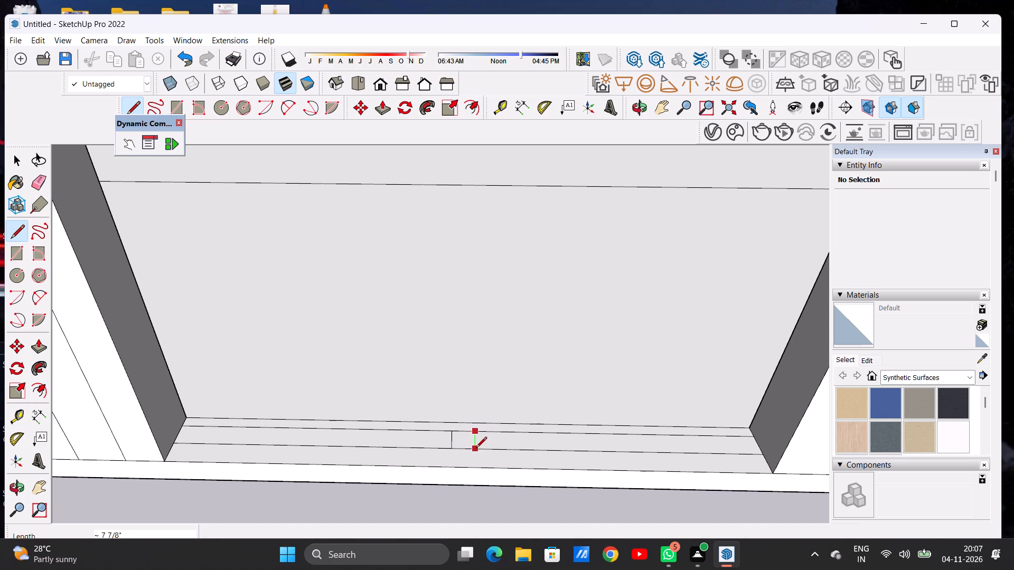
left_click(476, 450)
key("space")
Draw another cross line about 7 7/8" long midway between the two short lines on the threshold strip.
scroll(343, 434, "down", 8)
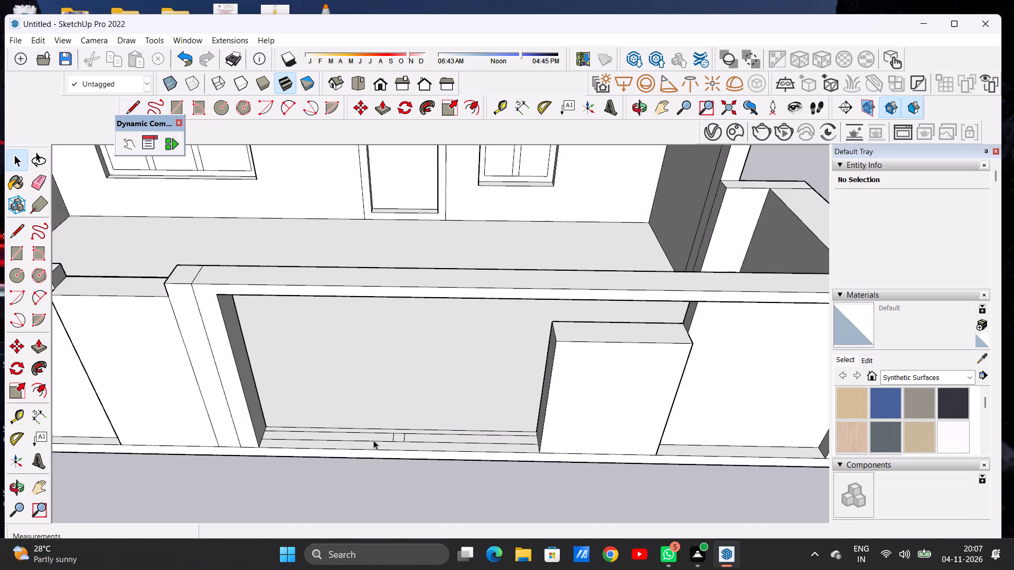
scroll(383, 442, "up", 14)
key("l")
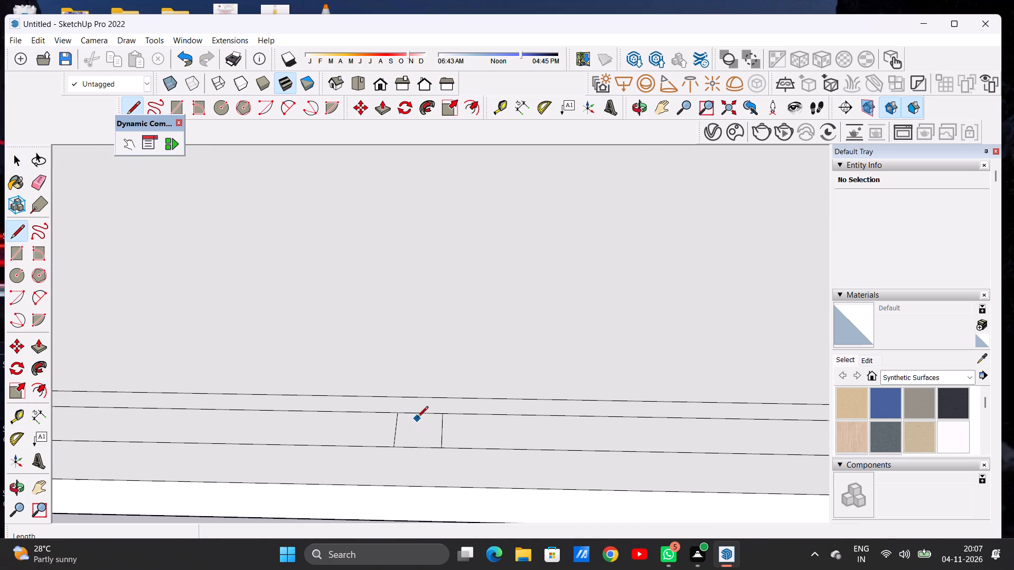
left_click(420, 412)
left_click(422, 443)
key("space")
Examine the threshold strip and its short cross lines within the gate opening from different angles.
scroll(491, 454, "down", 14)
scroll(386, 445, "up", 1)
scroll(450, 441, "down", 3)
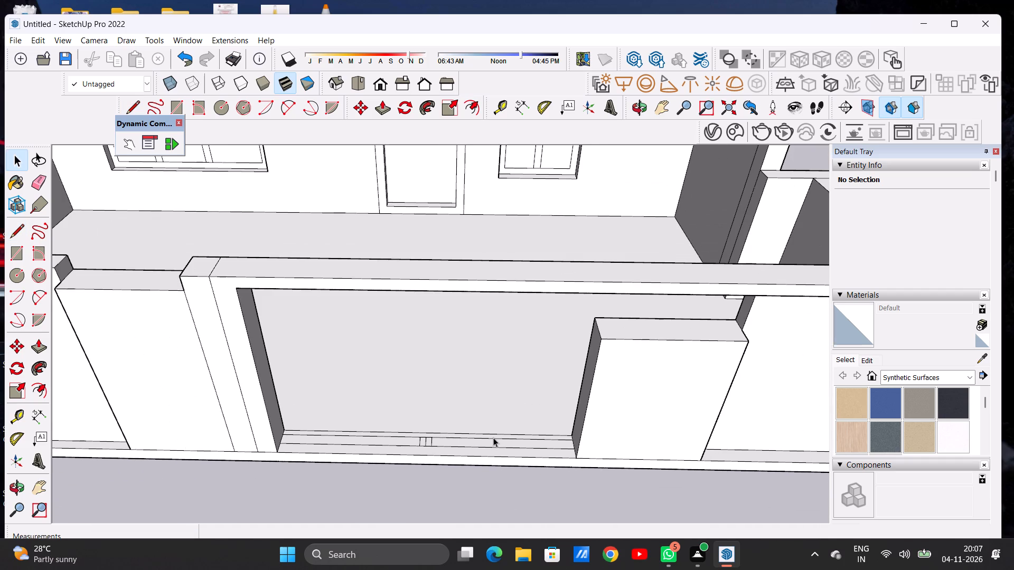
scroll(517, 440, "down", 1)
scroll(419, 451, "up", 1)
scroll(419, 451, "down", 1)
scroll(419, 451, "up", 9)
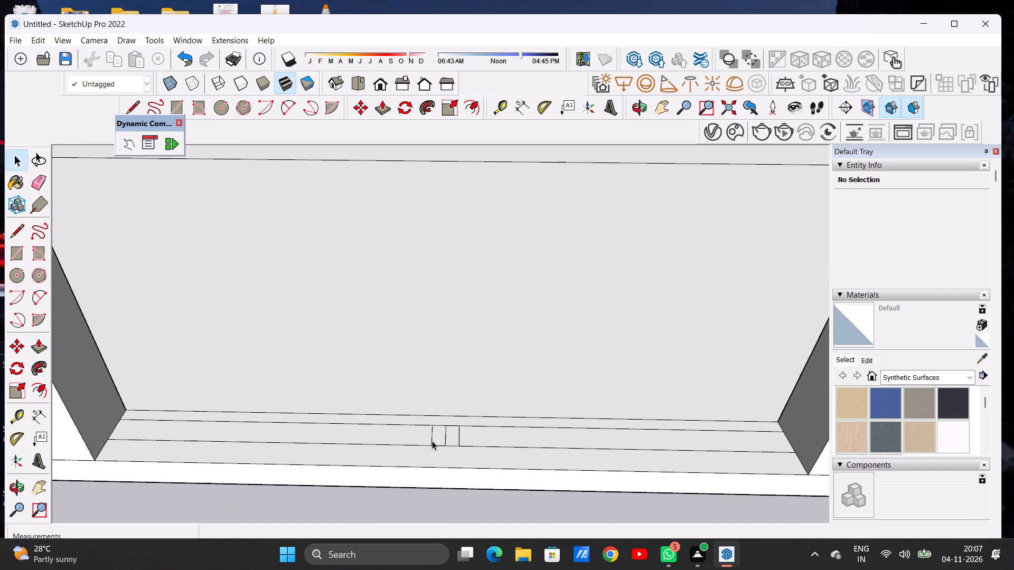
scroll(480, 454, "down", 8)
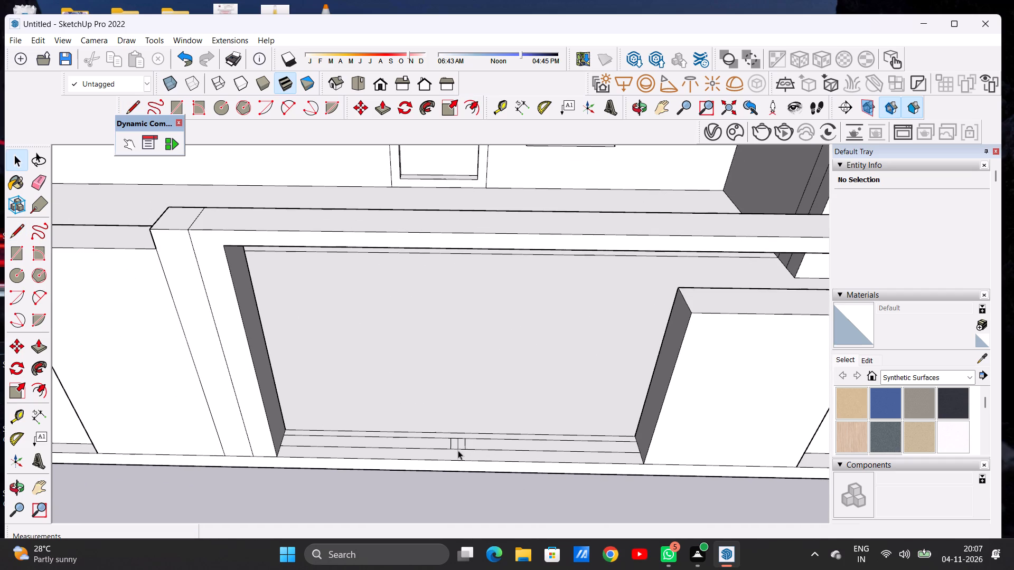
key("o")
left_click_drag(475, 477, 471, 398)
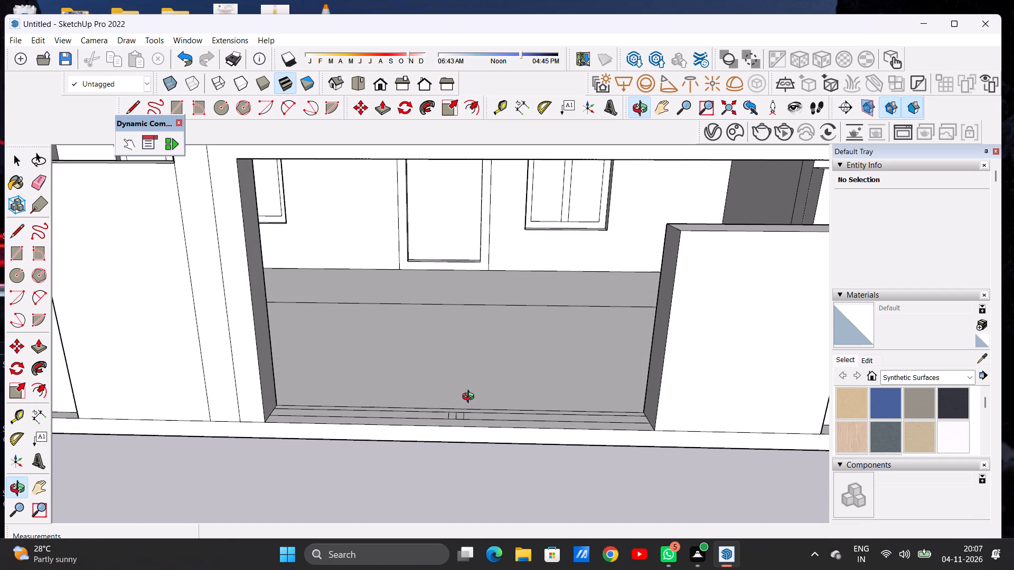
scroll(465, 416, "up", 5)
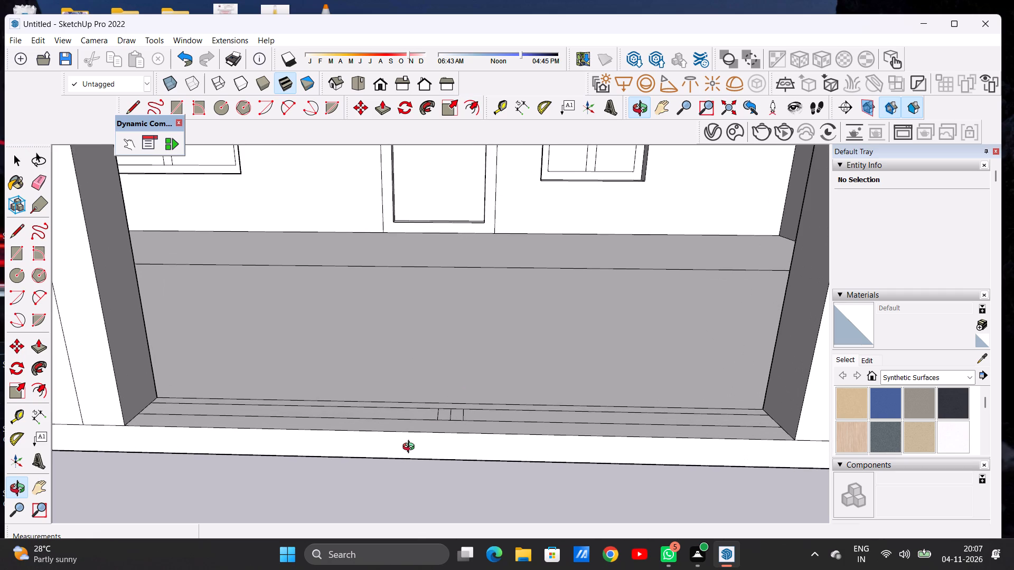
scroll(413, 448, "down", 6)
left_click_drag(466, 434, 470, 479)
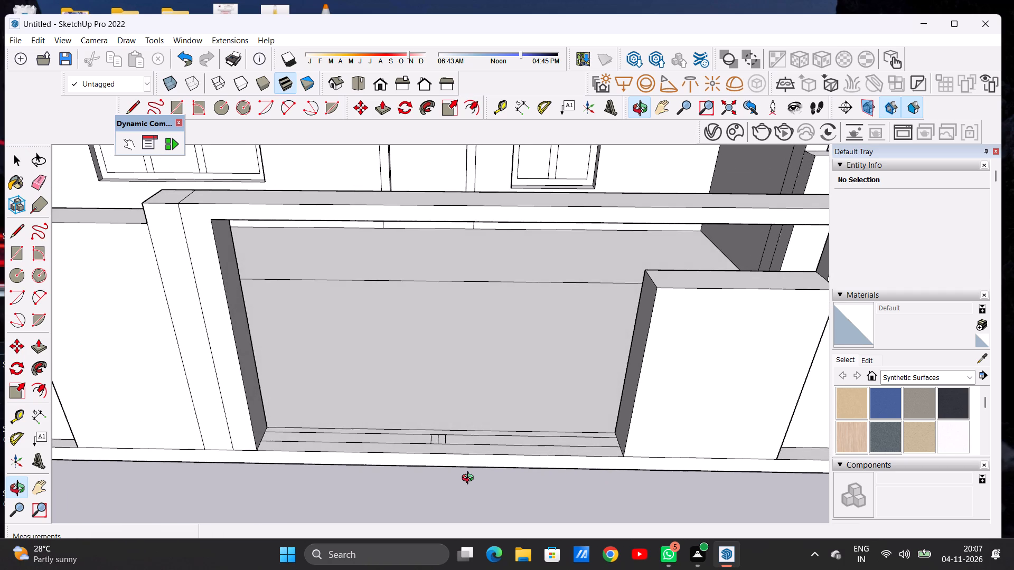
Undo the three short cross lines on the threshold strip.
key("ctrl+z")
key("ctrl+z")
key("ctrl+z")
Push/Pull the strip between the two long threshold lines upward by 3 1/2" across the gate opening.
scroll(631, 440, "up", 4)
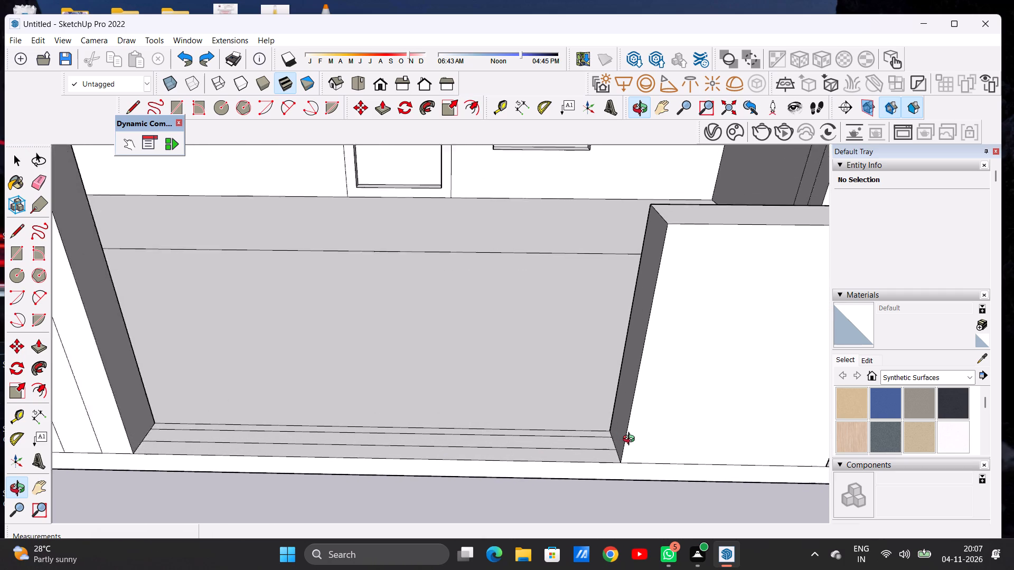
scroll(631, 440, "up", 4)
key("p")
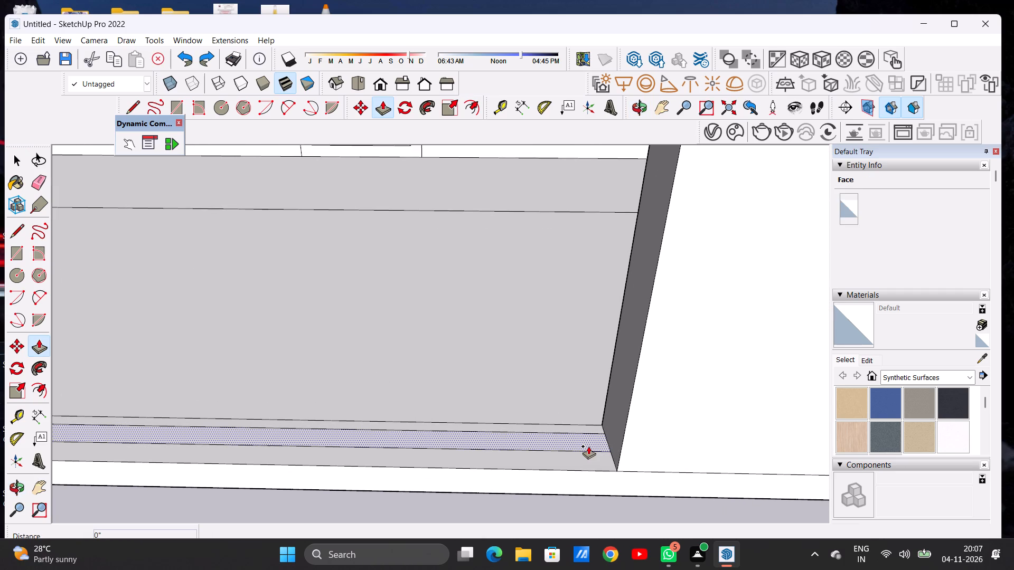
left_click(588, 446)
left_click(588, 436)
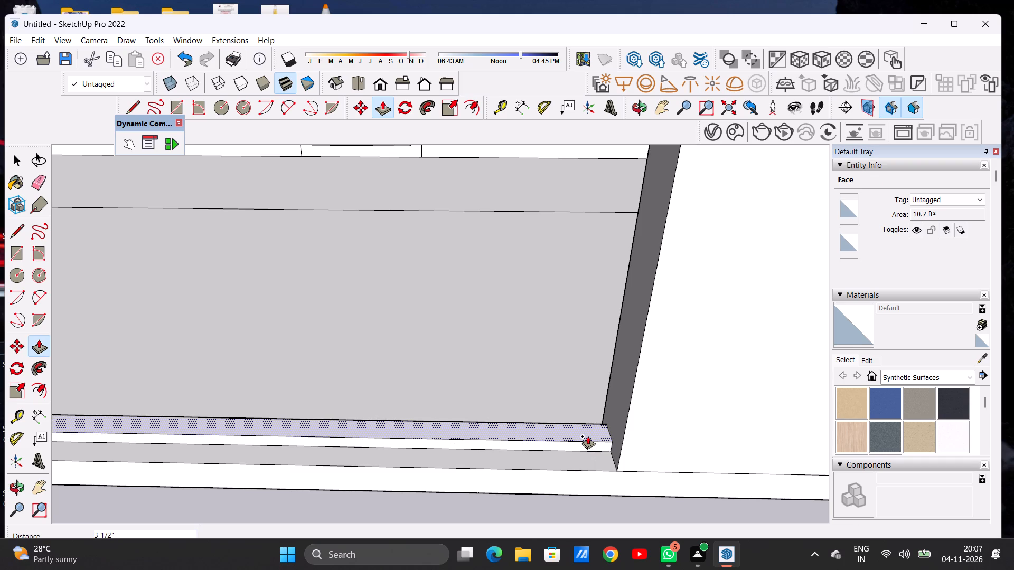
key("space")
scroll(611, 452, "down", 14)
scroll(550, 443, "up", 3)
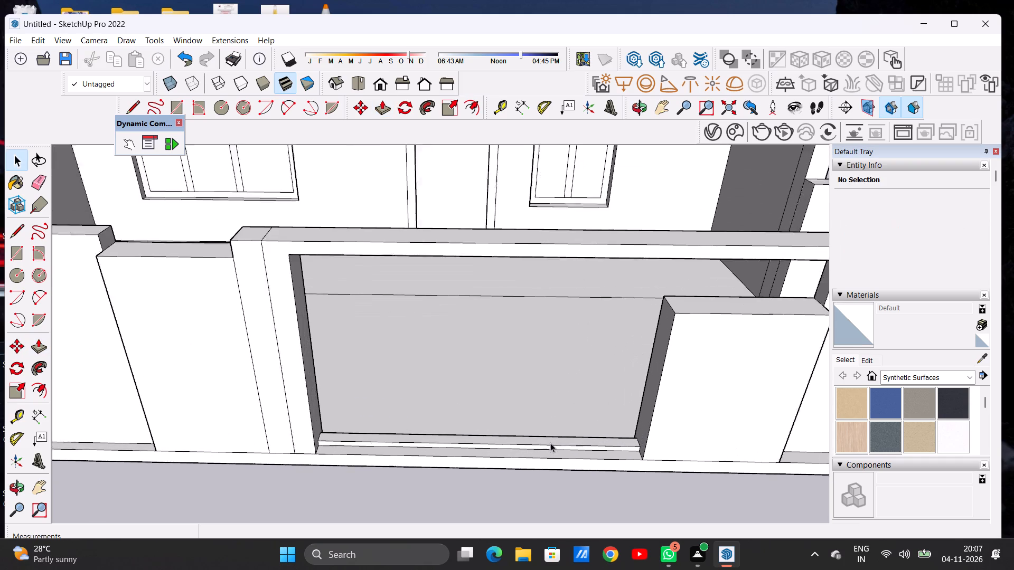
Draw three cross lines about 7 7/8" long on top of the raised threshold strip, the last midway between the first two.
scroll(550, 443, "up", 2)
key("o")
left_click_drag(487, 442, 488, 495)
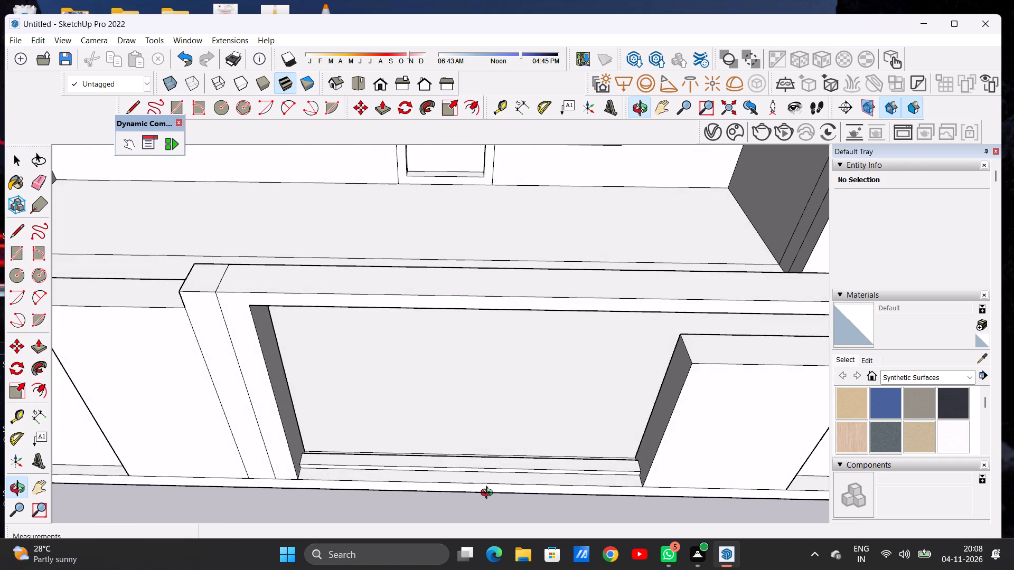
scroll(476, 471, "up", 6)
key("l")
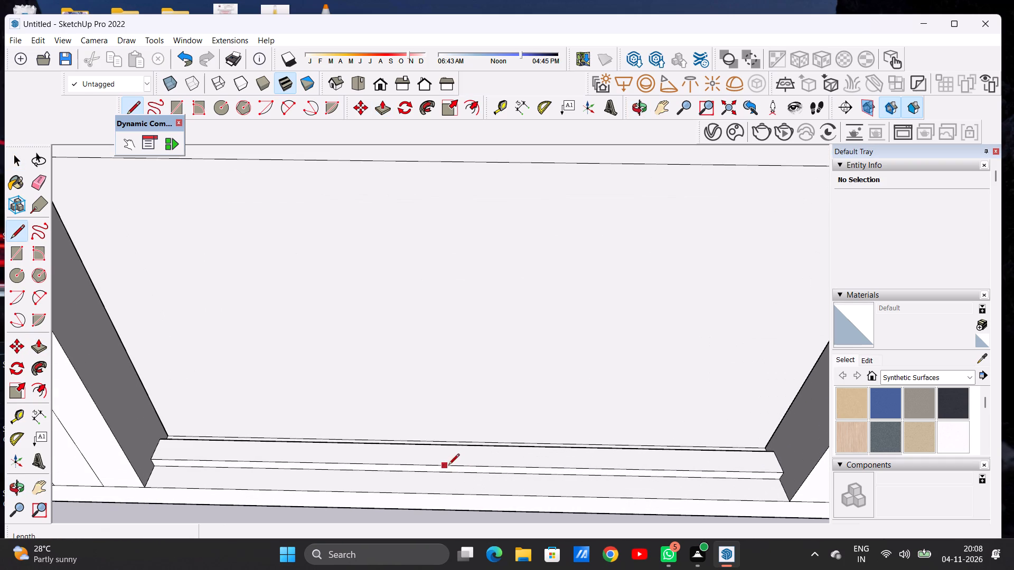
left_click(445, 466)
left_click(444, 444)
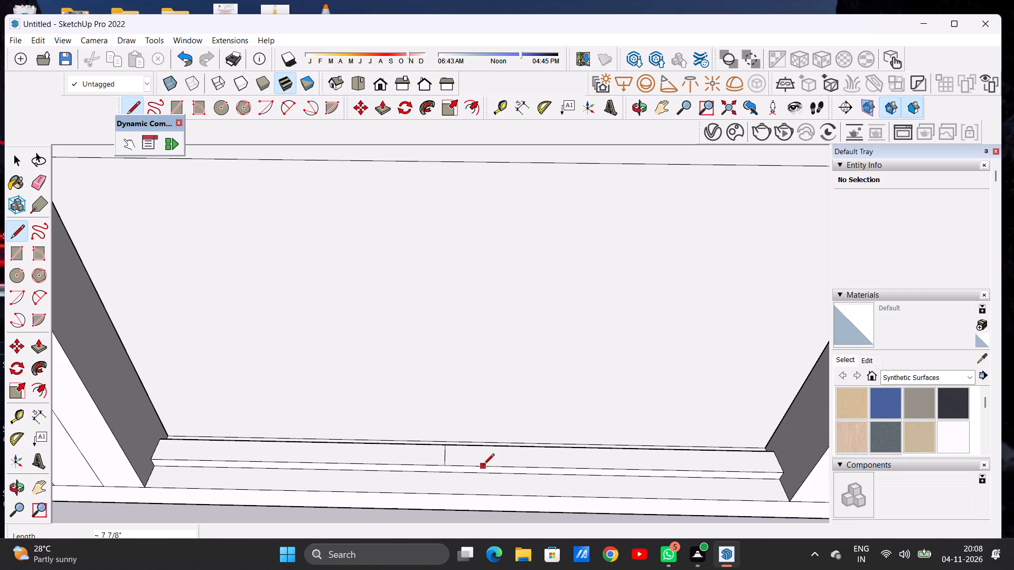
left_click(483, 465)
left_click(483, 450)
left_click(468, 469)
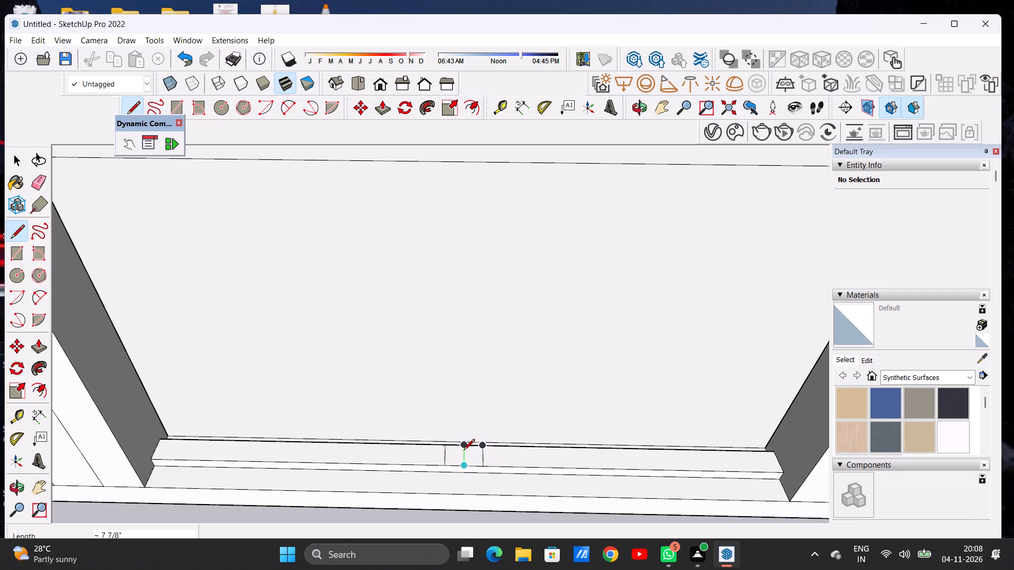
left_click(464, 449)
key("space")
Examine the raised threshold strip, its cross lines and the gate opening's side posts from different angles.
key("o")
scroll(523, 462, "down", 18)
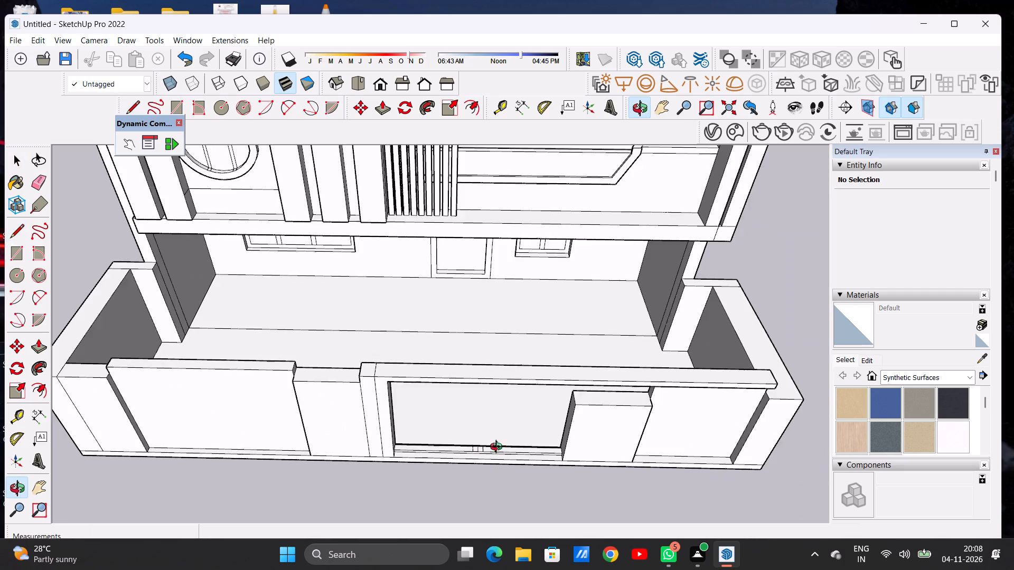
left_click_drag(505, 450, 499, 347)
scroll(594, 375, "up", 3)
scroll(525, 449, "down", 6)
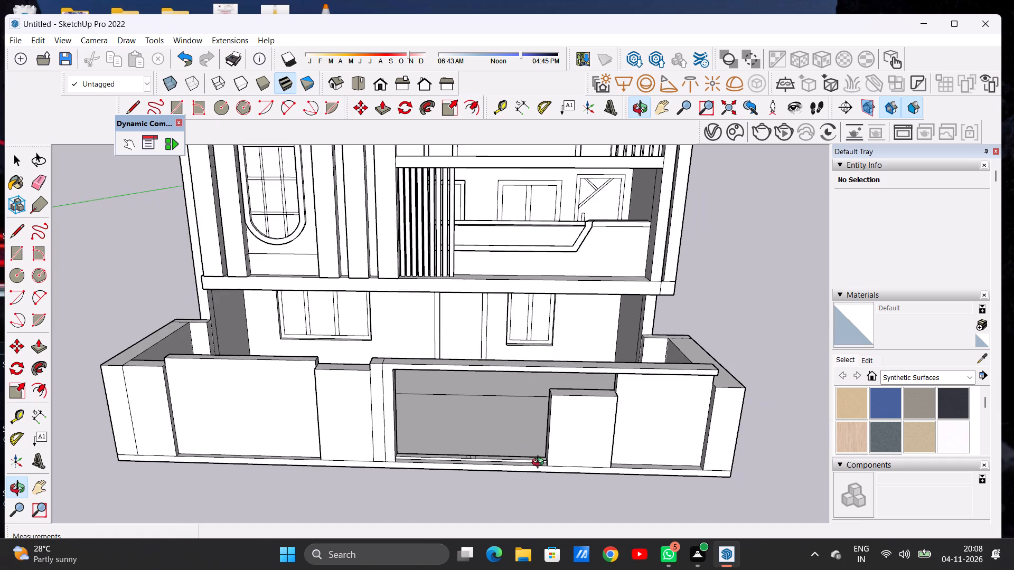
scroll(540, 463, "up", 6)
left_click_drag(478, 462, 481, 480)
scroll(563, 463, "down", 2)
scroll(540, 421, "up", 2)
scroll(540, 421, "down", 1)
scroll(540, 421, "up", 1)
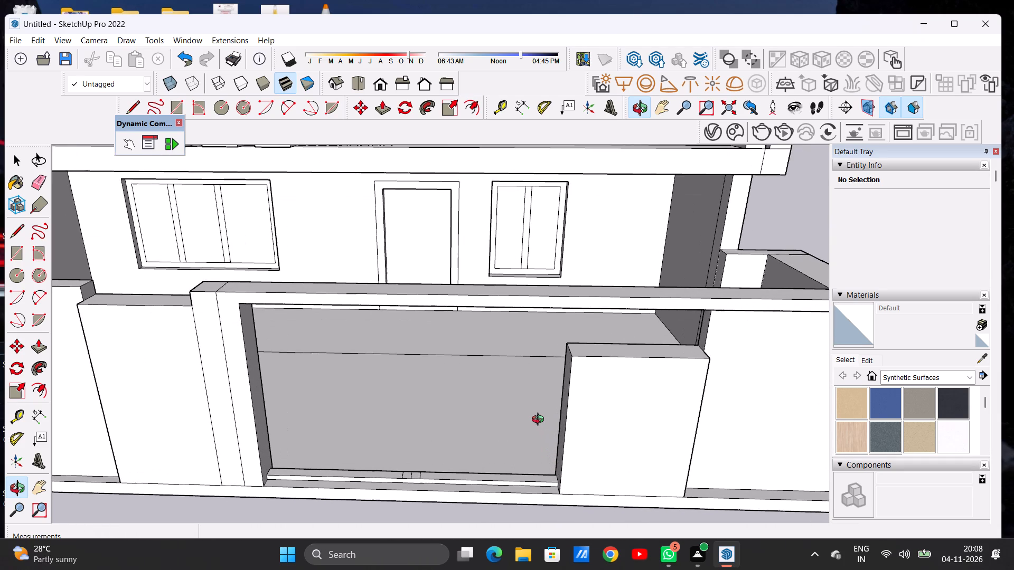
scroll(540, 421, "up", 1)
scroll(534, 438, "down", 4)
left_click_drag(497, 463, 497, 452)
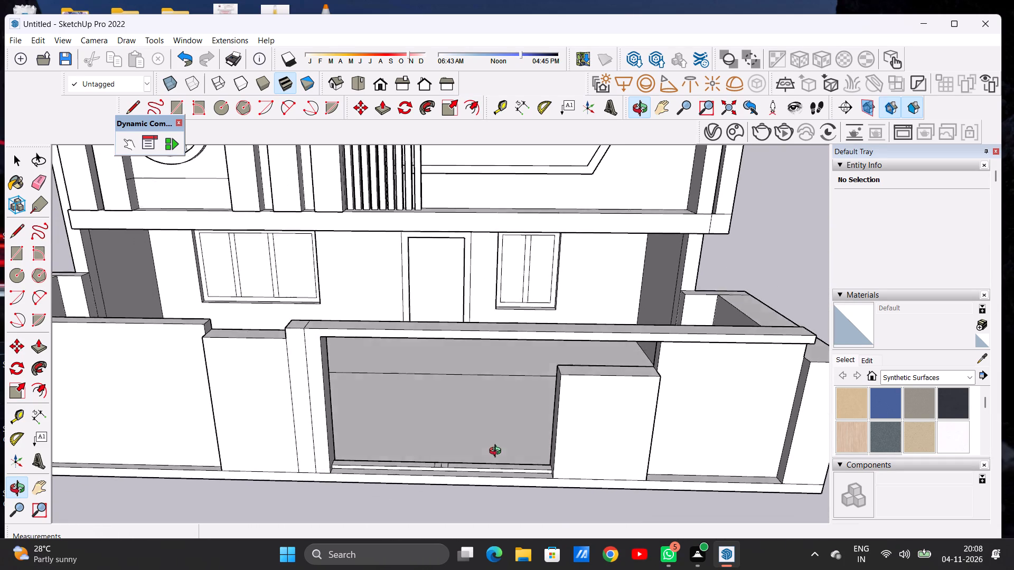
left_click_drag(497, 452, 509, 436)
left_click(525, 449)
left_click_drag(558, 470, 595, 507)
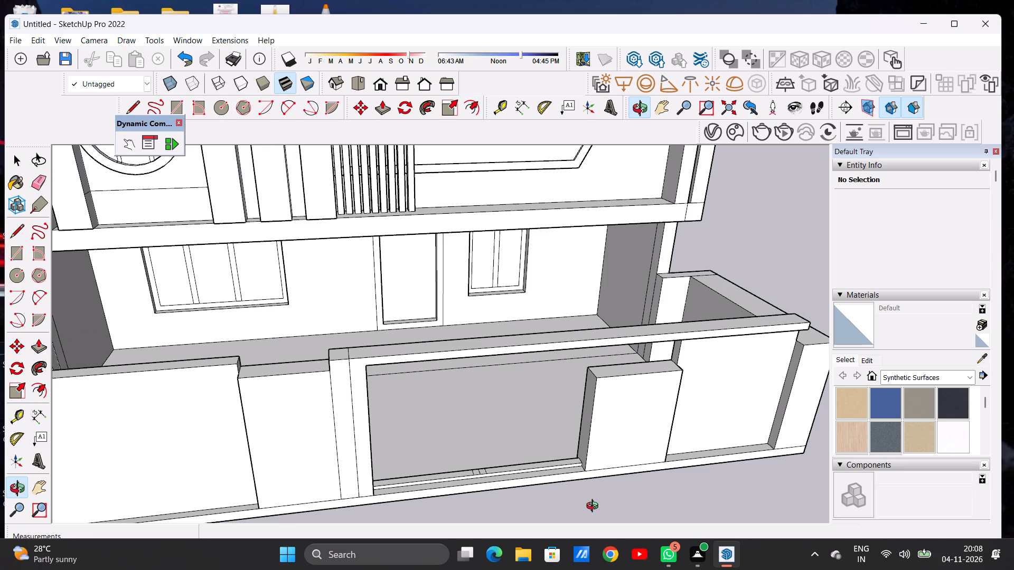
scroll(577, 456, "up", 1)
scroll(577, 456, "down", 1)
scroll(577, 456, "up", 4)
scroll(585, 466, "down", 2)
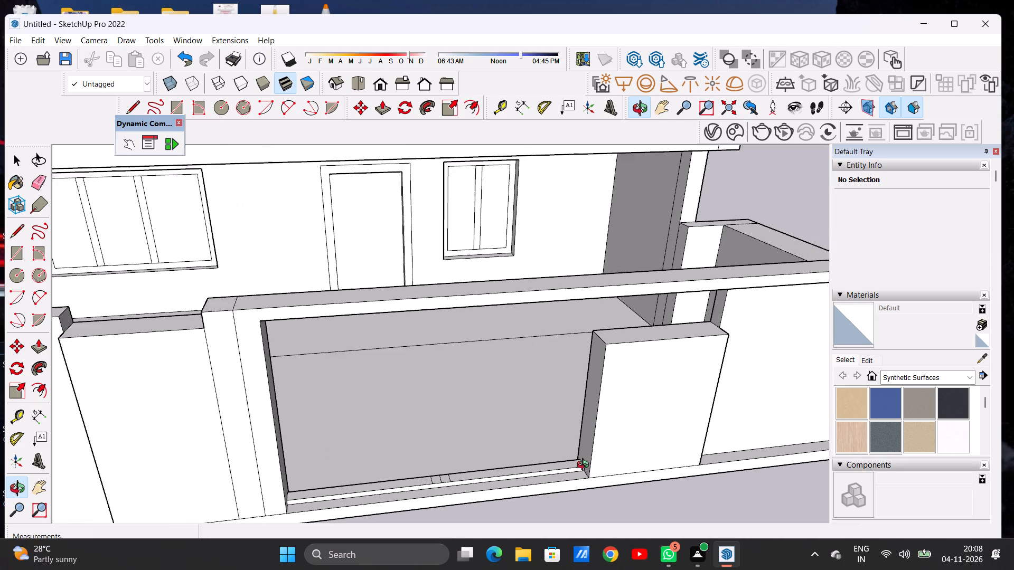
scroll(585, 466, "down", 2)
left_click_drag(503, 465, 334, 446)
scroll(403, 452, "down", 3)
scroll(405, 454, "up", 1)
scroll(405, 454, "down", 3)
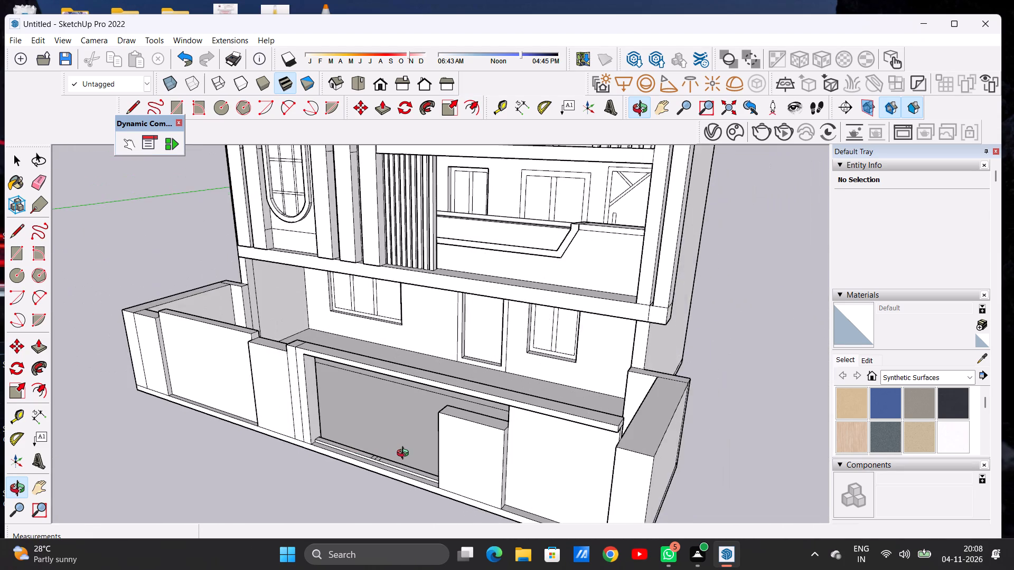
scroll(307, 427, "up", 14)
left_click_drag(331, 460, 267, 464)
scroll(421, 456, "down", 6)
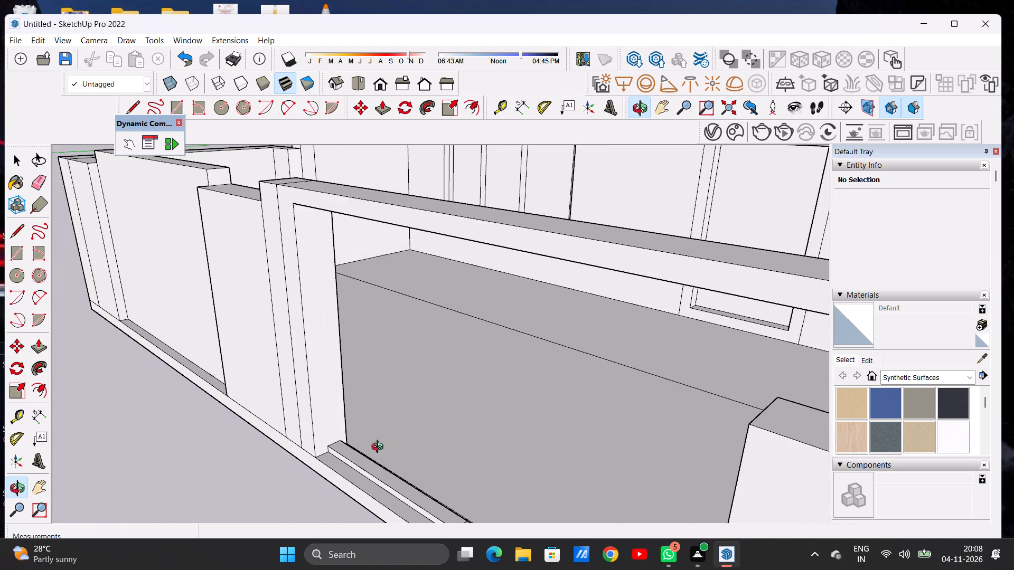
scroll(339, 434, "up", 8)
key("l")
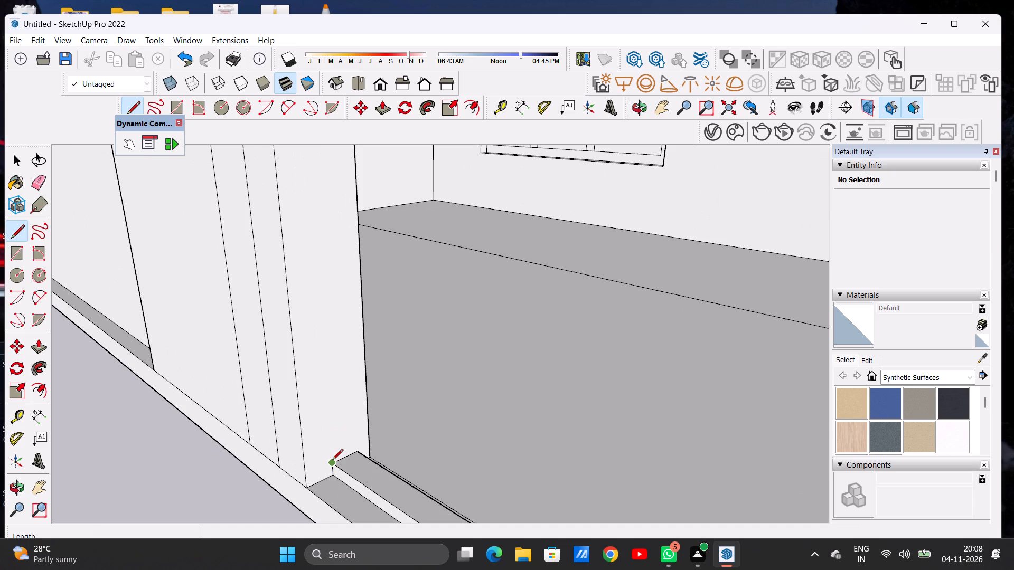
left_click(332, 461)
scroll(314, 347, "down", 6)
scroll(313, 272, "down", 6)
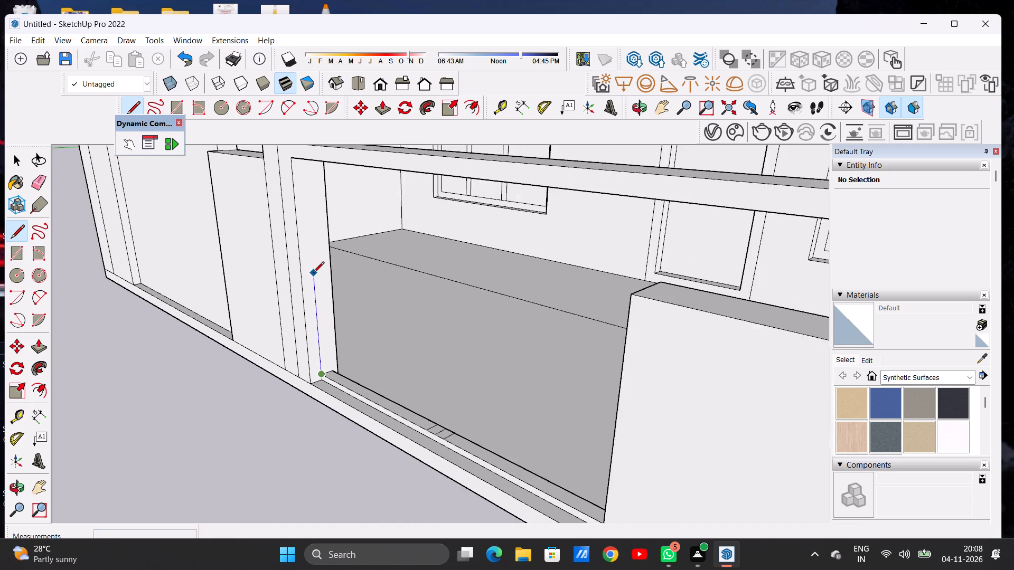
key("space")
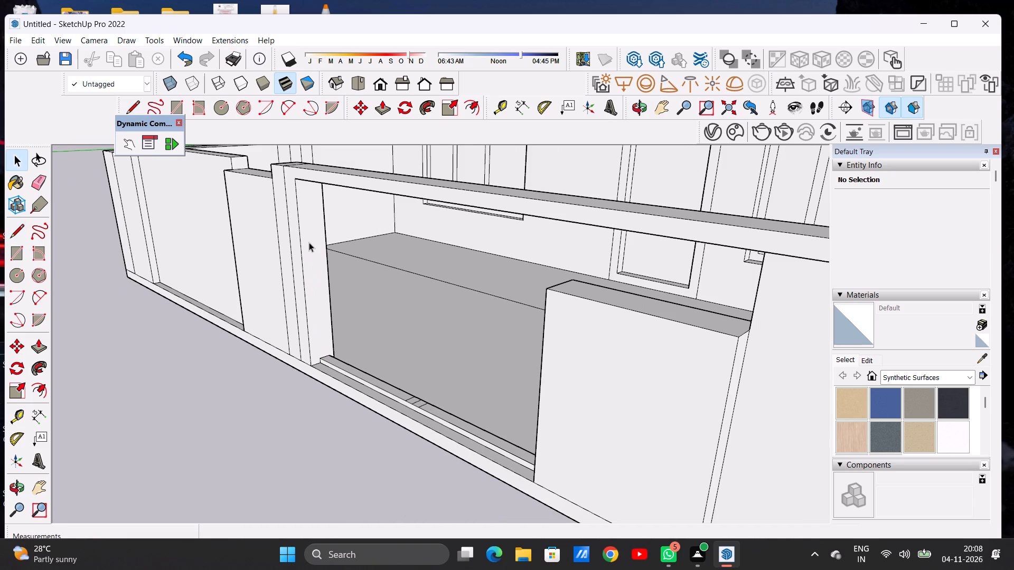
Draw a vertical line about 7' 6" high on the low pier's inner face, up from the threshold strip's rear edge.
key("o")
scroll(375, 339, "down", 8)
left_click_drag(403, 370, 596, 367)
left_click_drag(524, 370, 661, 382)
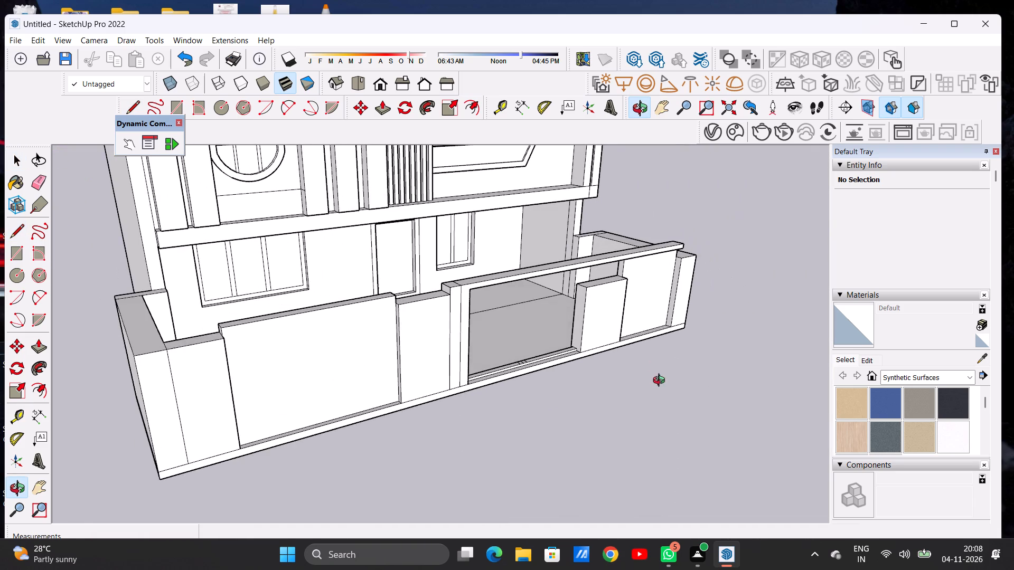
scroll(575, 353, "up", 2)
scroll(575, 353, "down", 1)
scroll(575, 353, "up", 11)
scroll(581, 336, "down", 1)
scroll(581, 336, "up", 4)
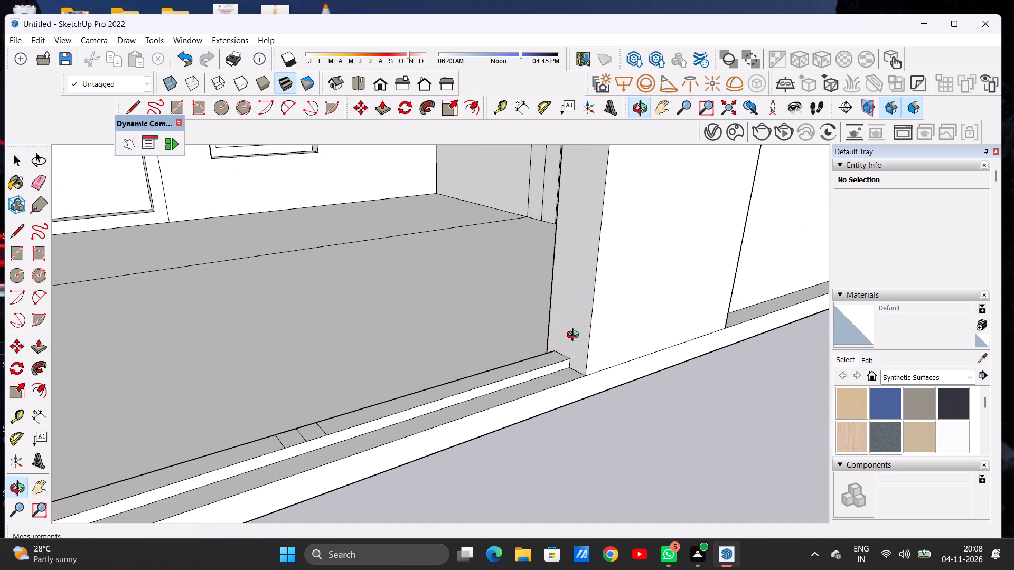
key("l")
left_click(555, 348)
scroll(557, 274, "down", 2)
scroll(557, 279, "up", 1)
scroll(557, 283, "down", 2)
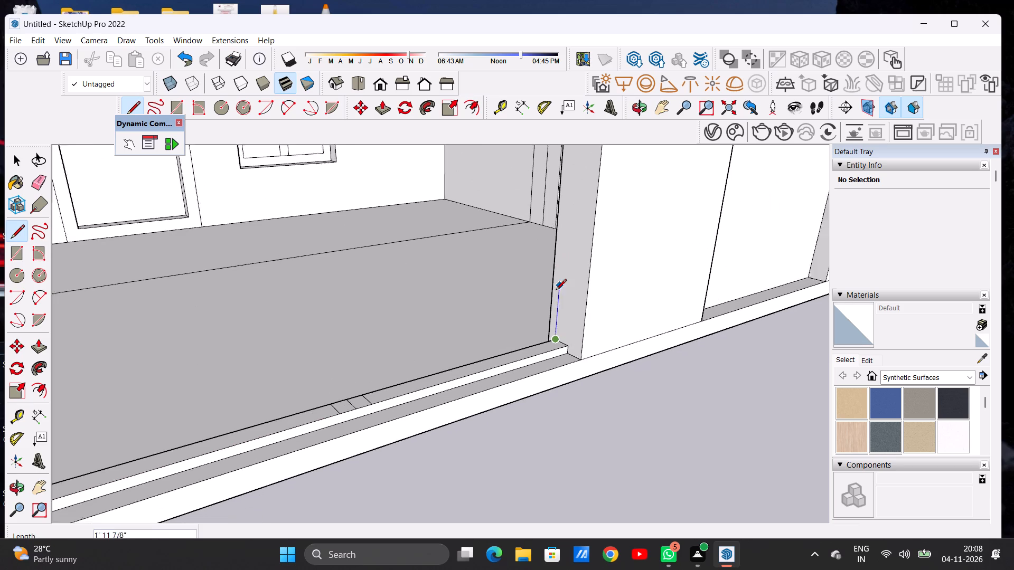
scroll(556, 291, "down", 2)
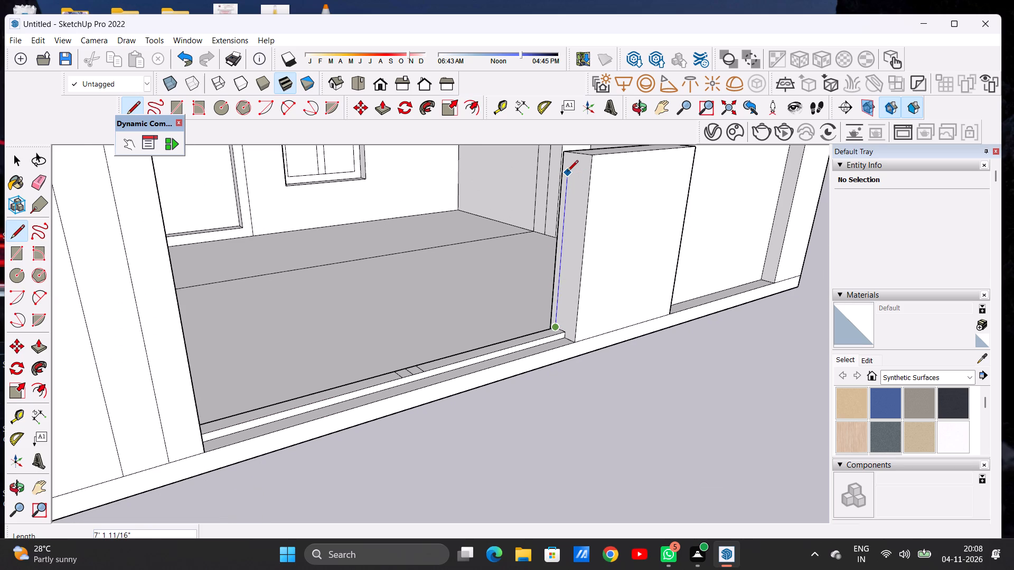
scroll(567, 172, "up", 4)
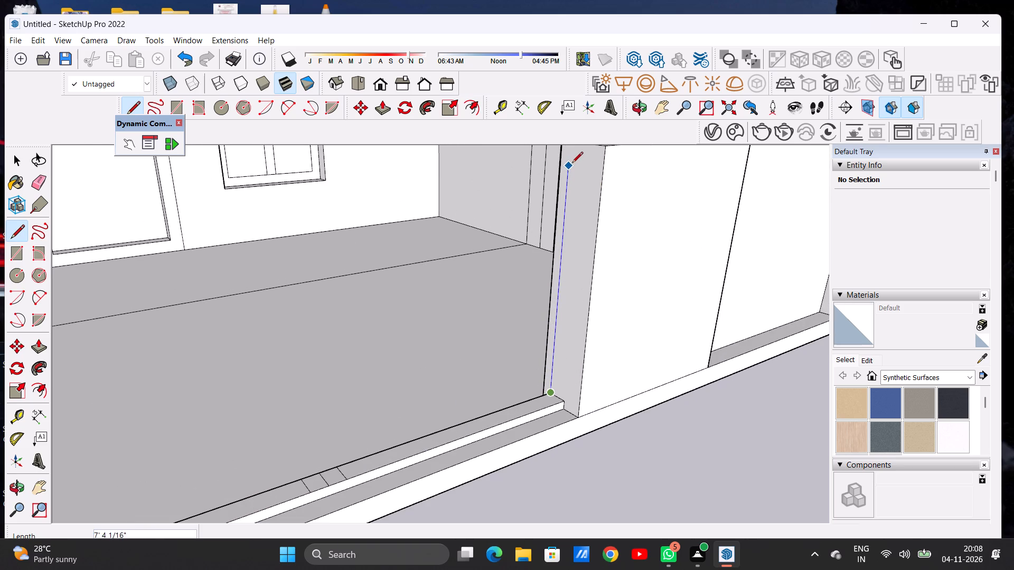
left_click(572, 160)
key("space")
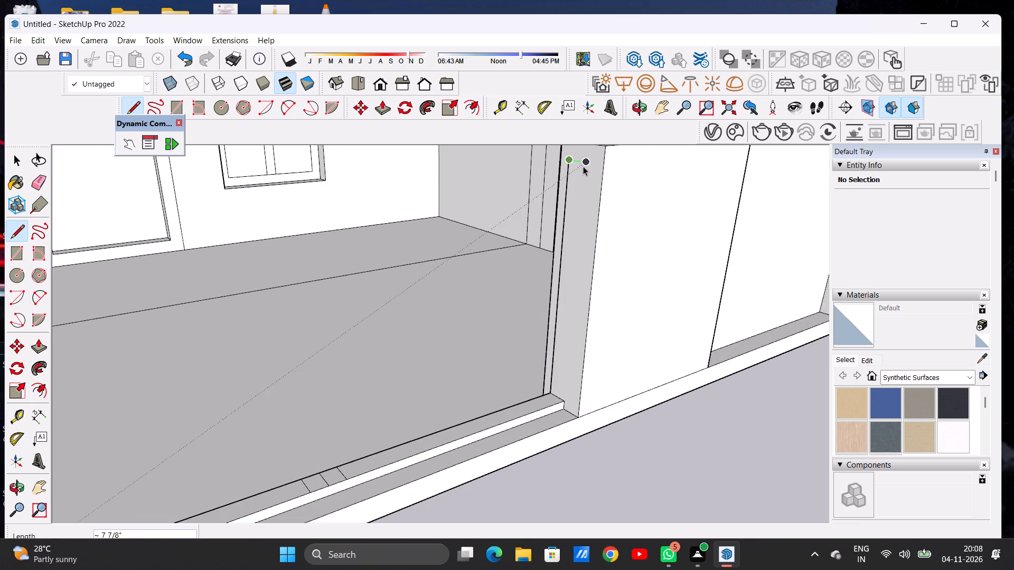
Draw a matching vertical line from the strip's front edge on the low pier and join both tops with a 7 7/8" line.
type("L")
left_click(565, 403)
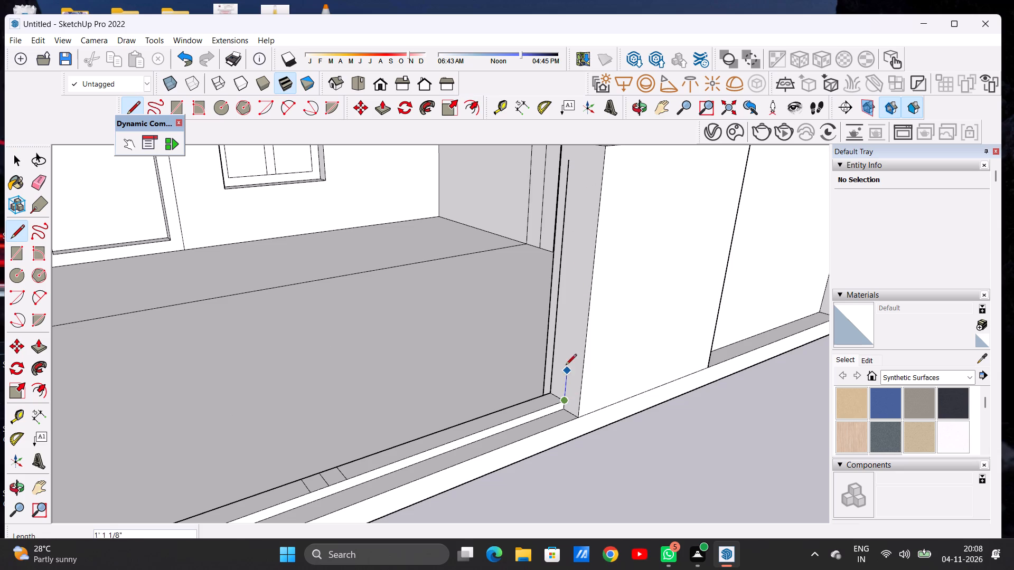
scroll(575, 307, "down", 6)
scroll(579, 232, "up", 13)
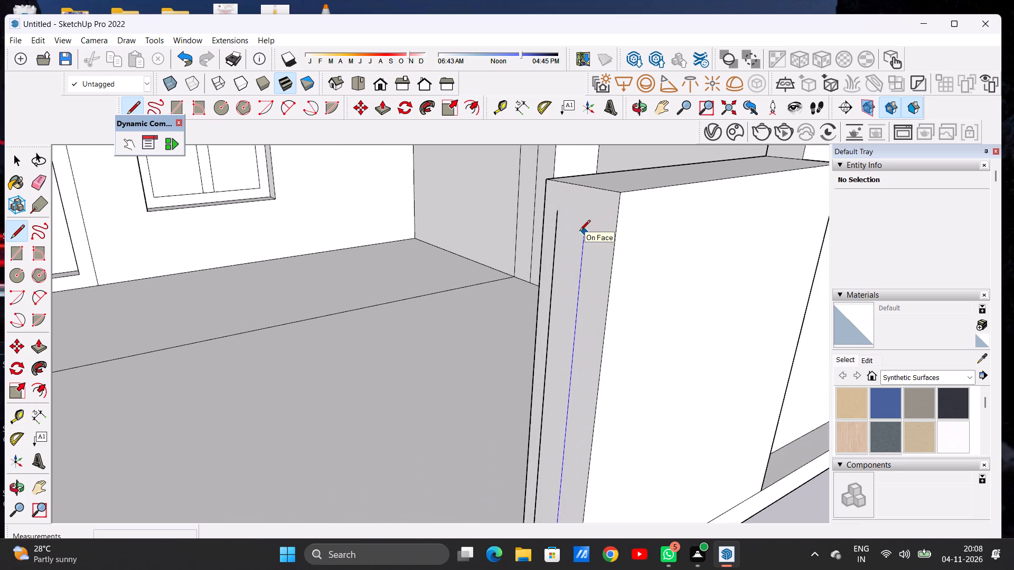
left_click(584, 215)
left_click(556, 204)
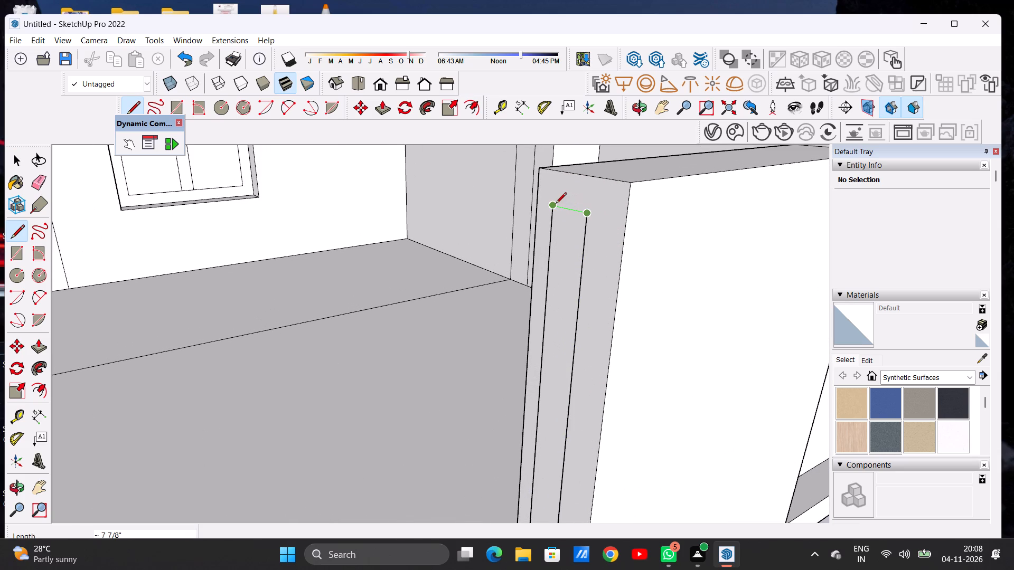
key("space")
Draw a vertical line about 7' 5 3/4" high on the opposite gate post's inner face, up from the threshold strip's front edge.
scroll(589, 254, "down", 20)
scroll(589, 254, "down", 1)
key("o")
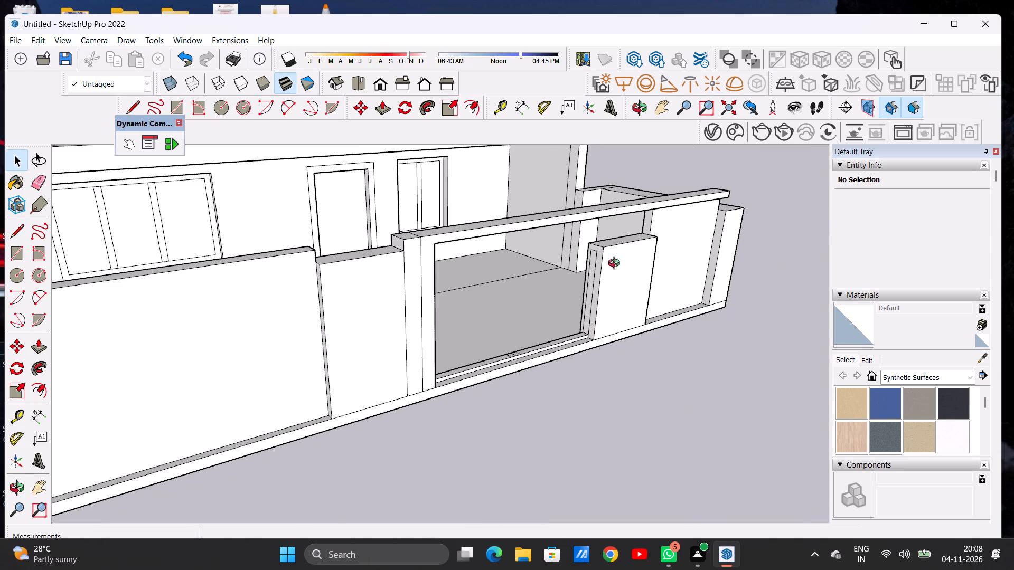
left_click_drag(629, 276, 410, 279)
scroll(703, 297, "down", 8)
scroll(496, 300, "up", 9)
scroll(458, 318, "down", 1)
scroll(458, 318, "up", 2)
left_click_drag(551, 335, 484, 329)
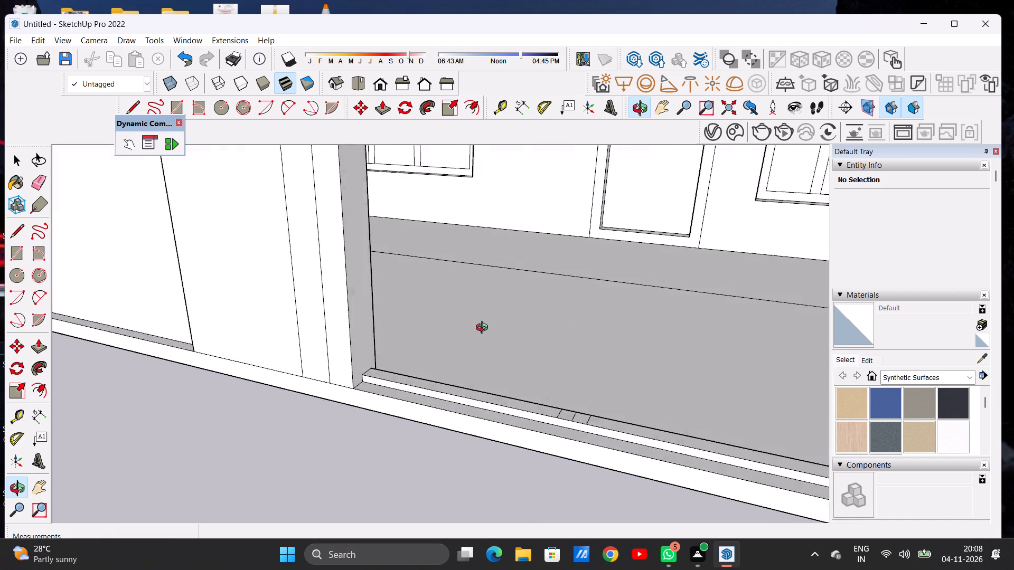
left_click_drag(484, 329, 417, 330)
scroll(639, 353, "down", 20)
scroll(639, 353, "down", 2)
scroll(495, 312, "up", 13)
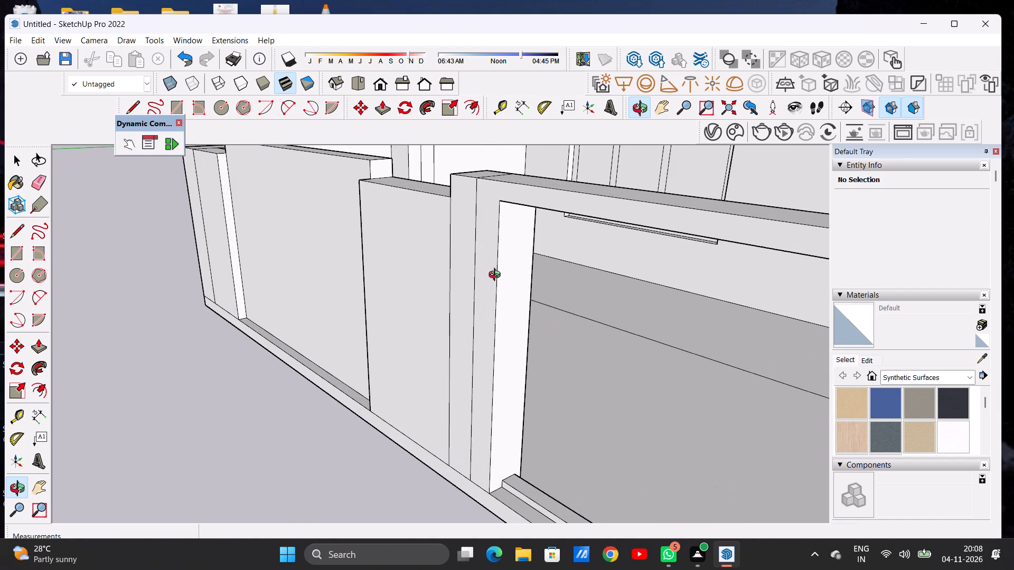
left_click_drag(584, 394, 513, 381)
key("l")
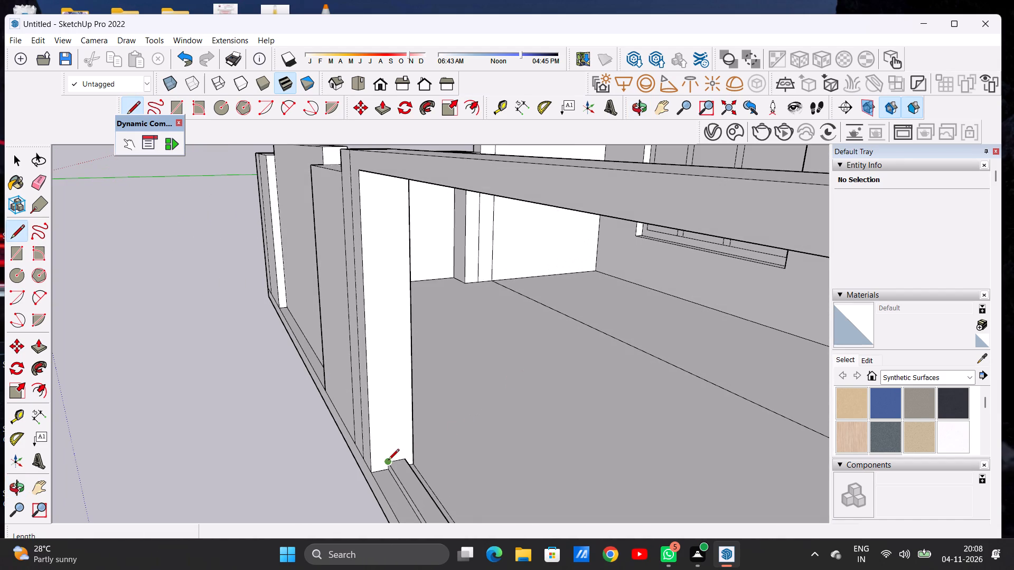
left_click(386, 463)
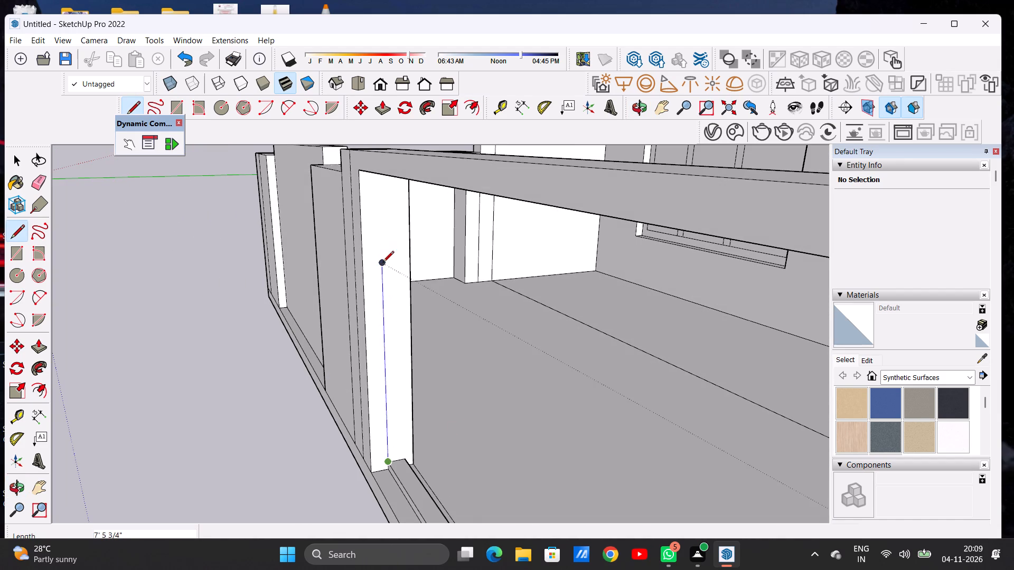
left_click(383, 266)
key("space")
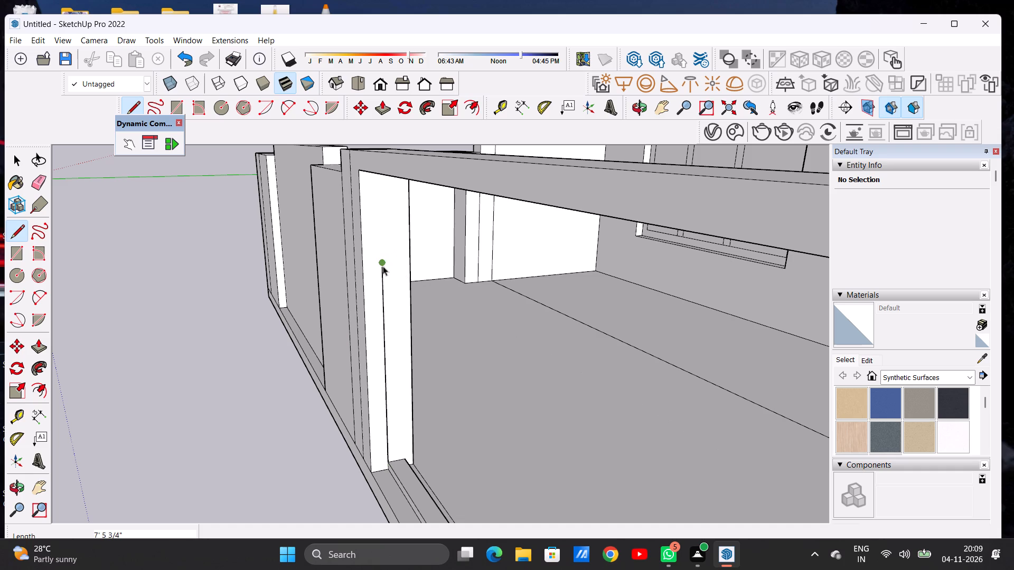
Draw a matching vertical line from the strip's rear edge on this post and join both tops with a 7 7/8" line.
type("L")
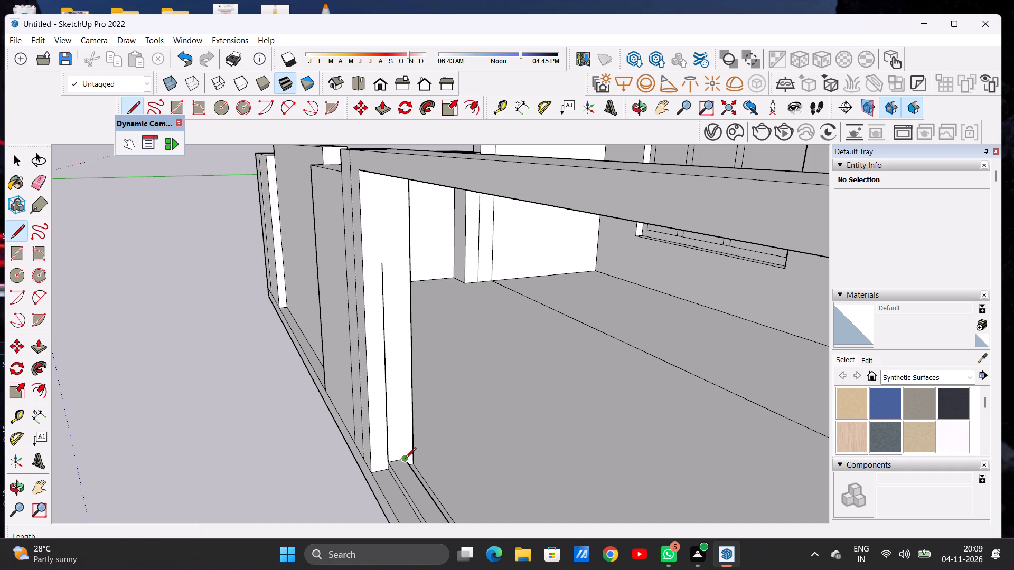
left_click(405, 459)
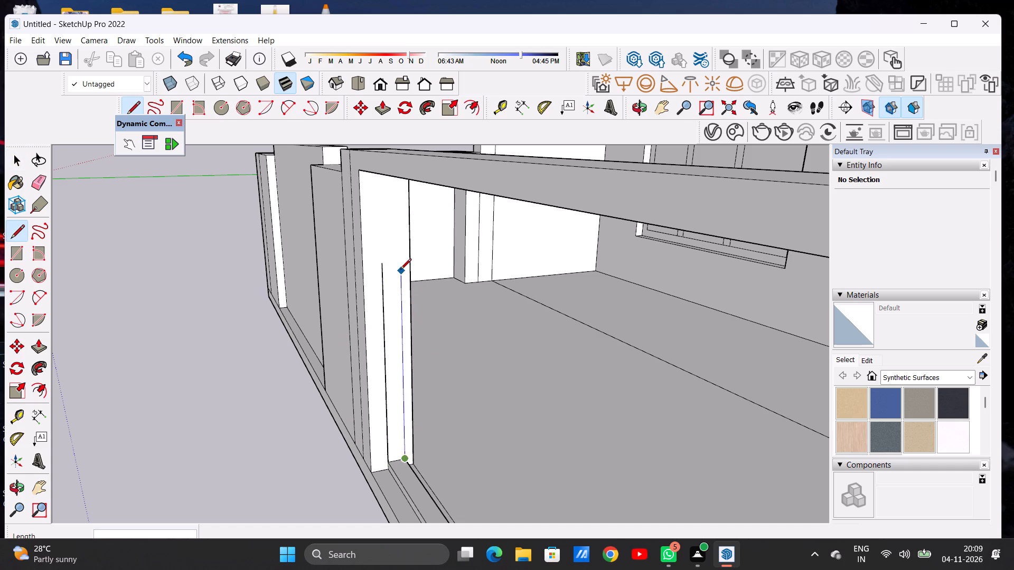
left_click(399, 262)
left_click(380, 264)
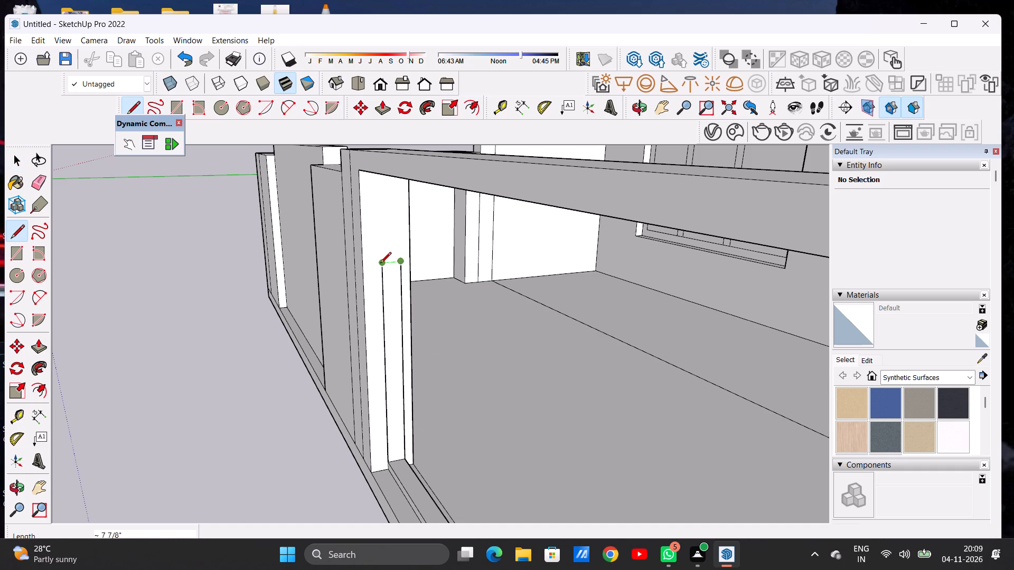
key("space")
Push/Pull the upright strip on the low pier's inner face out into the gate opening by 5 5/8".
type("O")
scroll(437, 353, "down", 5)
scroll(437, 357, "up", 1)
scroll(437, 357, "down", 3)
scroll(437, 357, "up", 1)
scroll(434, 351, "down", 7)
left_click_drag(411, 377, 449, 378)
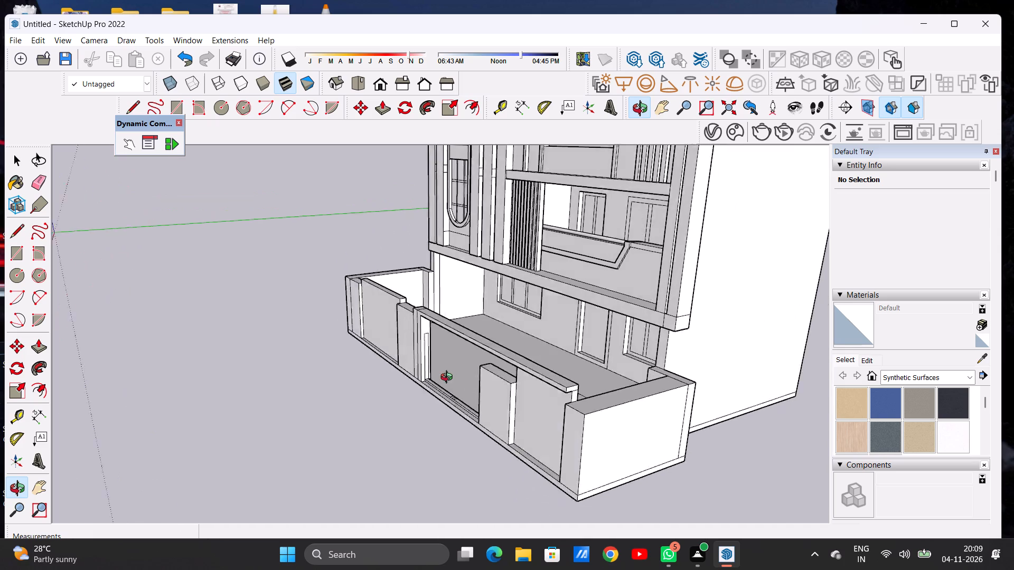
left_click_drag(449, 378, 681, 365)
scroll(551, 355, "up", 6)
left_click_drag(636, 419, 730, 428)
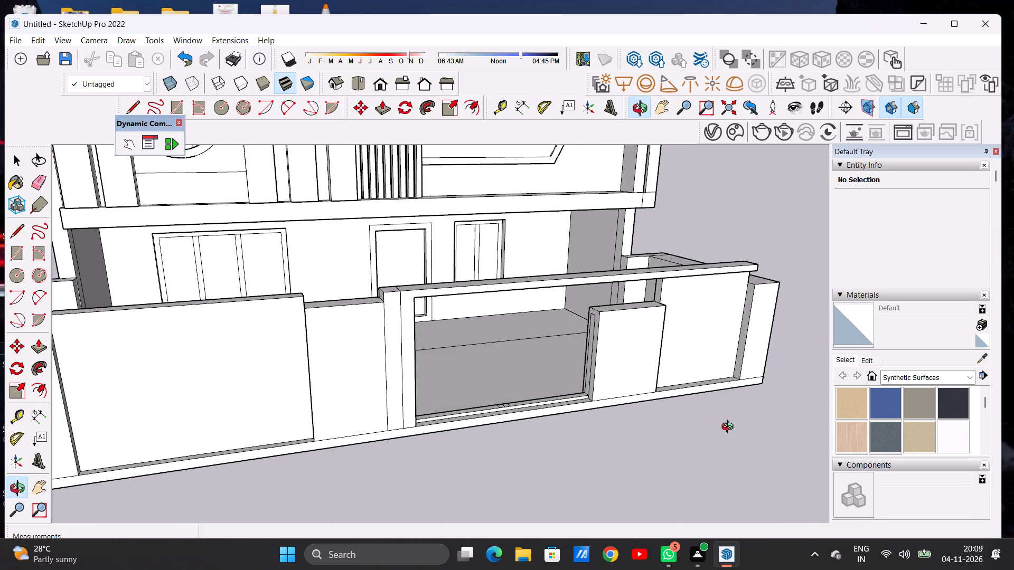
left_click_drag(730, 428, 716, 476)
scroll(569, 403, "up", 7)
scroll(587, 416, "down", 1)
scroll(587, 416, "up", 6)
scroll(596, 421, "down", 1)
scroll(596, 421, "up", 3)
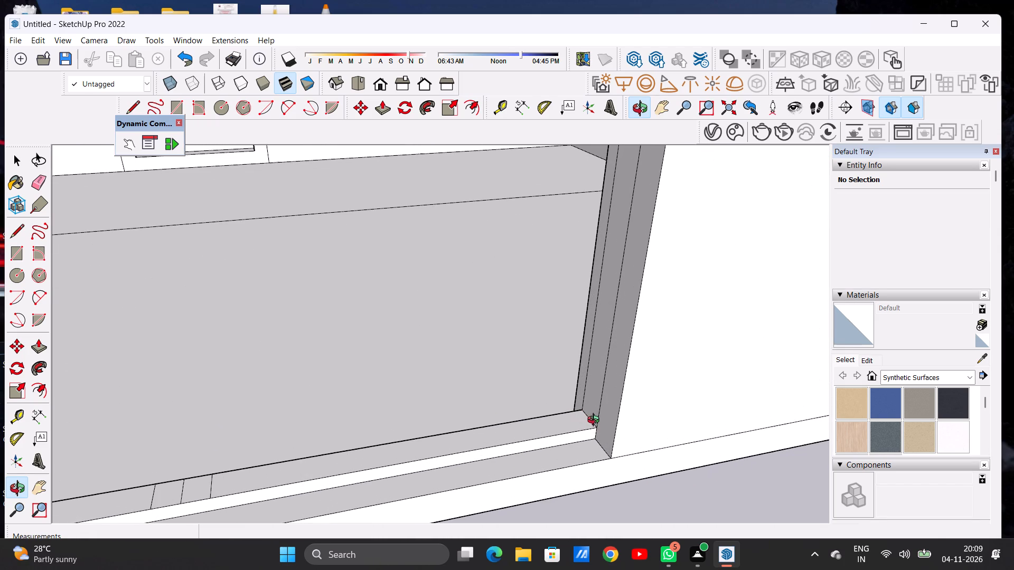
key("p")
left_click(596, 413)
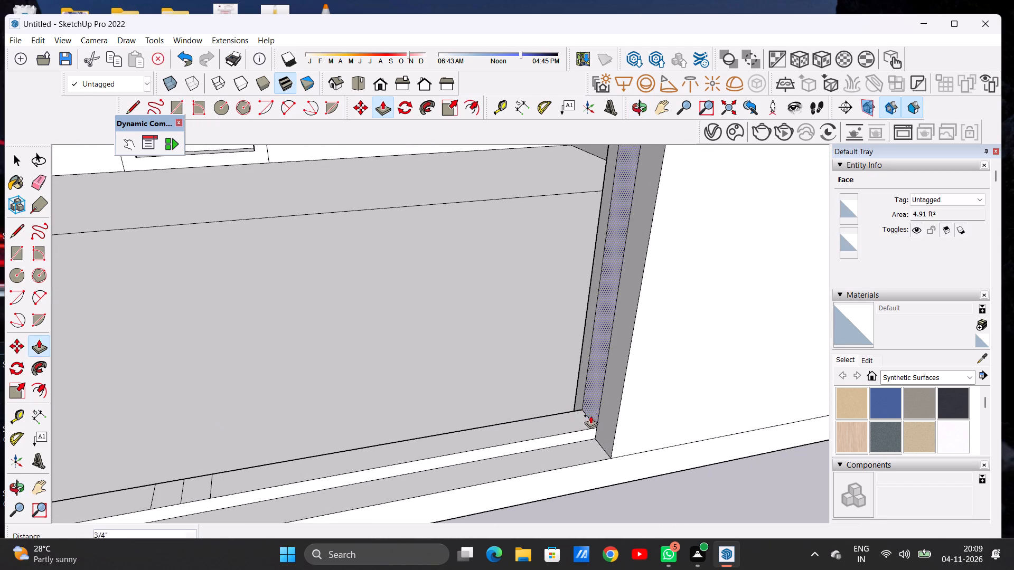
left_click(577, 423)
scroll(586, 411, "down", 15)
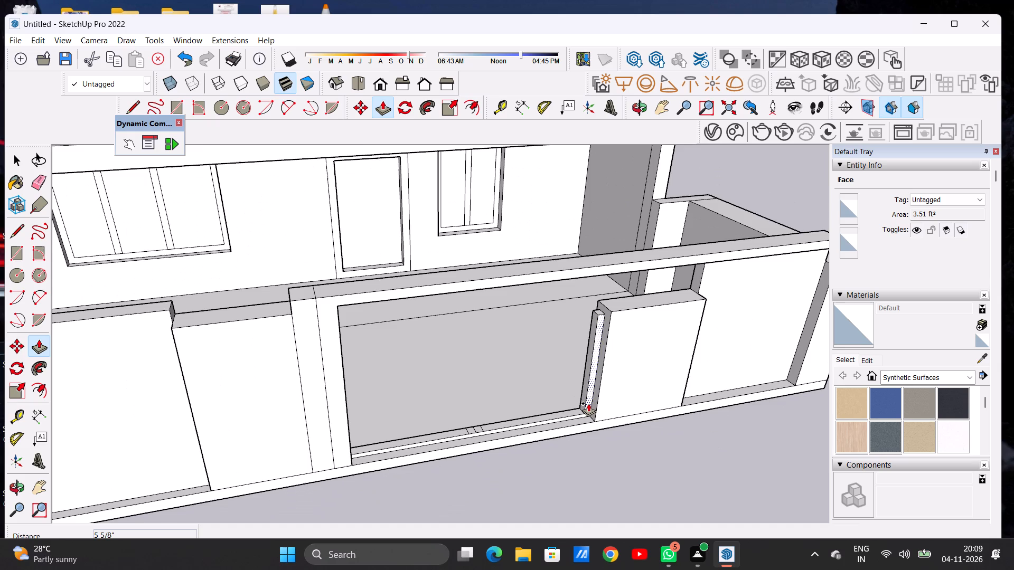
Push/Pull the upright strip on the opposite gate post into the opening, about as thick as the low pier's upright.
key("o")
left_click_drag(562, 414, 422, 394)
scroll(522, 389, "down", 4)
scroll(344, 393, "up", 6)
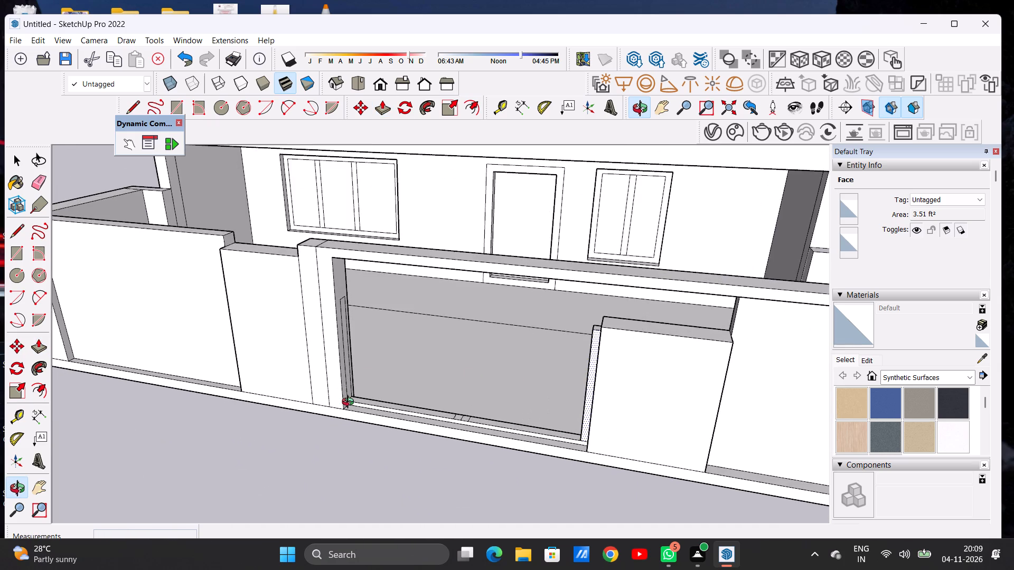
scroll(350, 403, "up", 8)
key("o")
key("p")
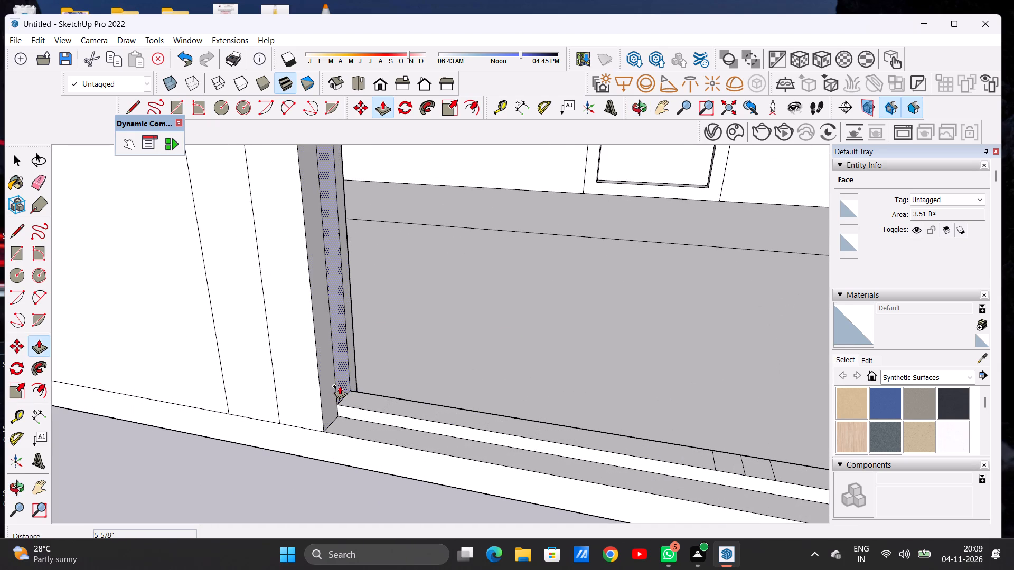
left_click(340, 386)
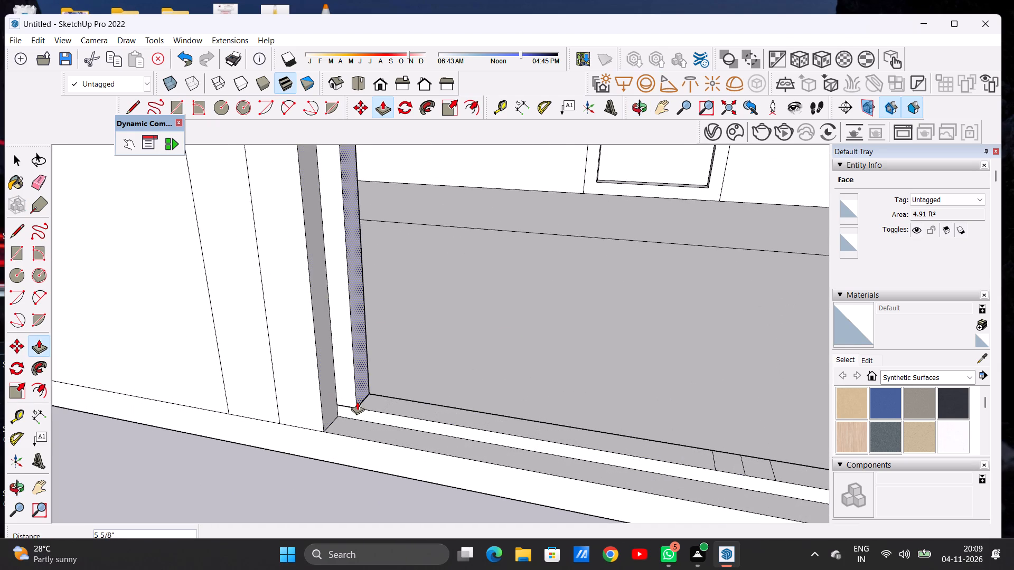
left_click(361, 402)
key("space")
Draw a line across the inner face of the opposite gate post's upright, a short way below its top.
key("o")
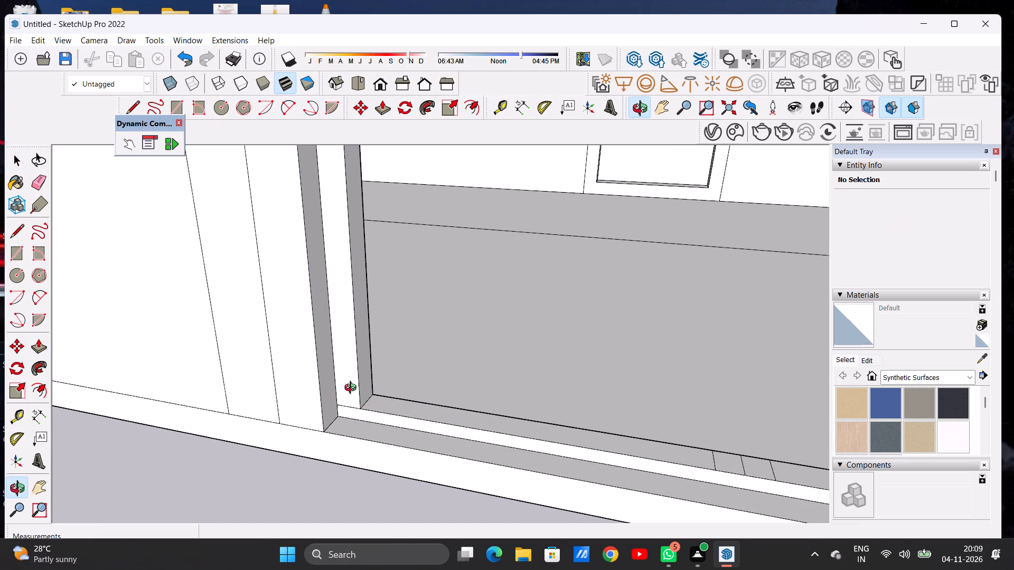
scroll(353, 397, "down", 16)
left_click_drag(465, 406, 512, 378)
scroll(495, 395, "up", 7)
left_click_drag(444, 391, 421, 420)
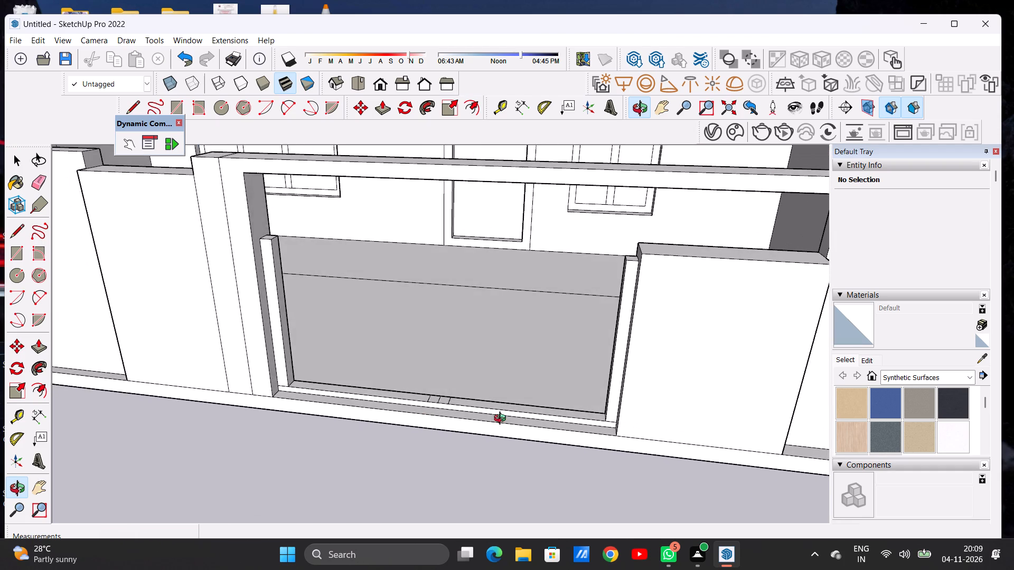
scroll(539, 412, "down", 7)
left_click_drag(328, 306, 212, 282)
scroll(342, 293, "up", 6)
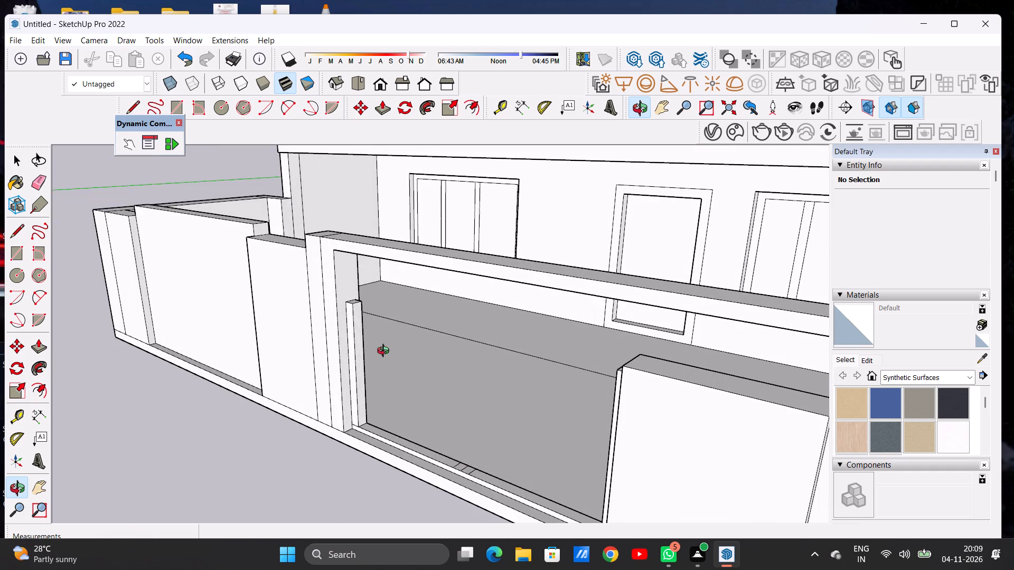
left_click_drag(383, 348, 344, 321)
scroll(320, 271, "up", 16)
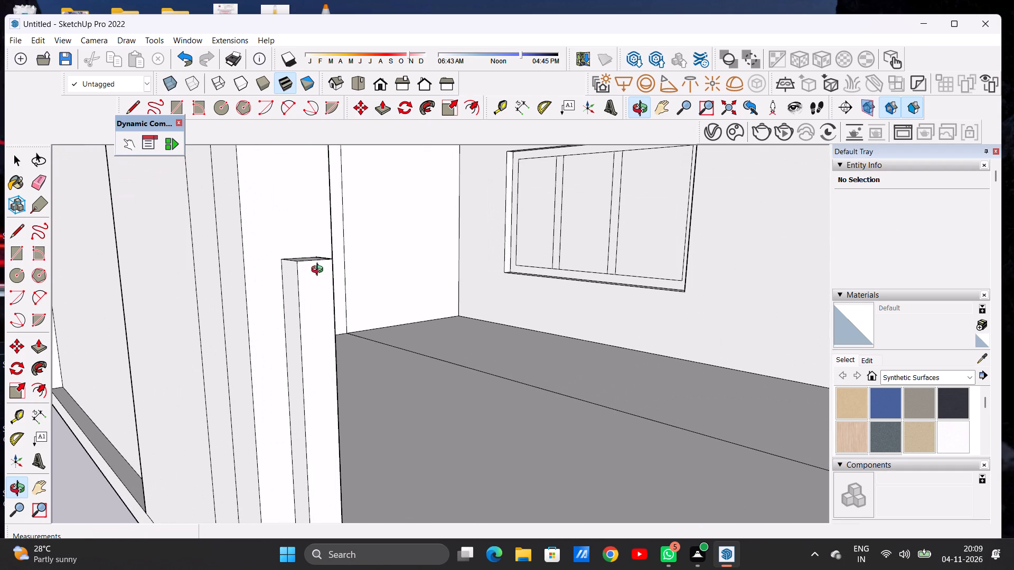
key("l")
left_click(297, 291)
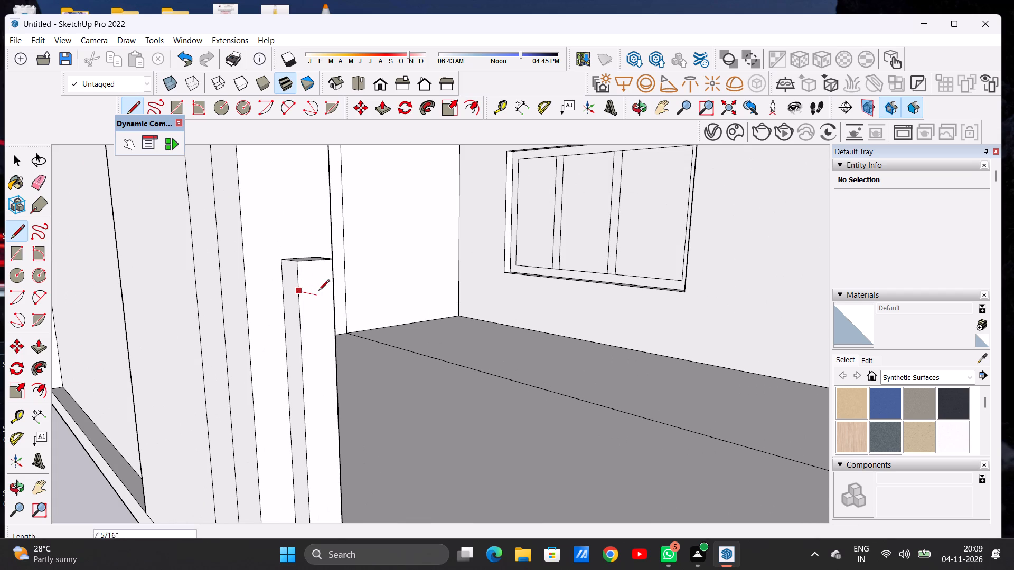
left_click(335, 286)
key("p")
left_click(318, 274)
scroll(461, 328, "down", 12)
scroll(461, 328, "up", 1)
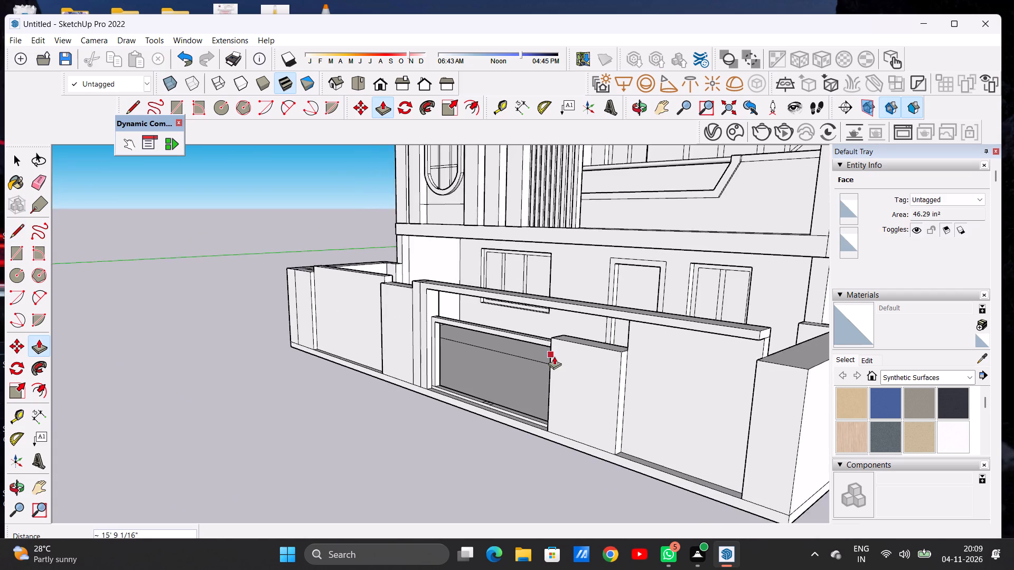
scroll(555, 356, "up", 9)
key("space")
Push/Pull the small top face of the opposite post's upright about 15' 3" across the opening to the low pier's upright as a top rail.
type("O")
scroll(506, 341, "down", 4)
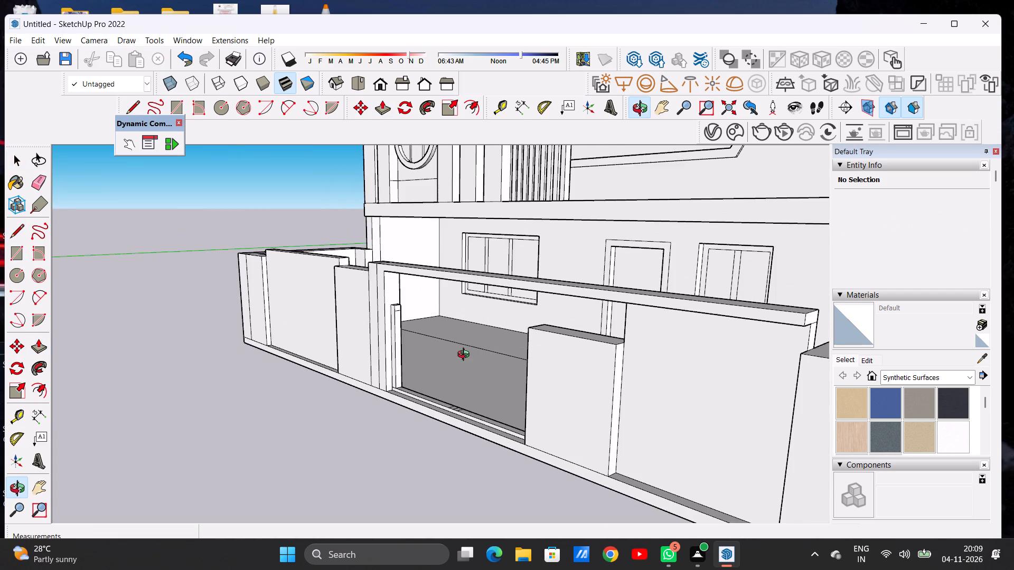
left_click_drag(444, 360, 550, 363)
scroll(567, 332, "up", 5)
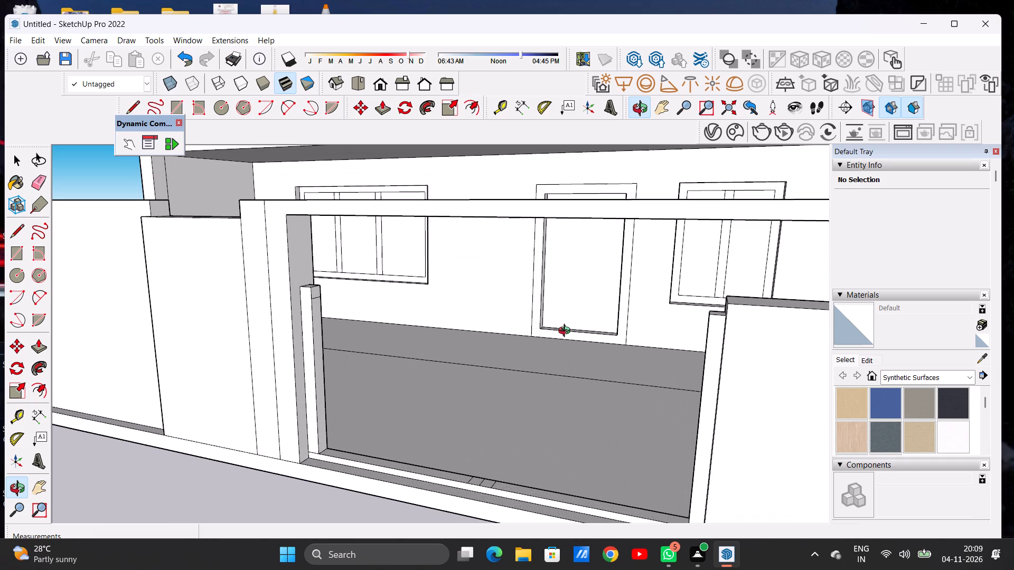
key("p")
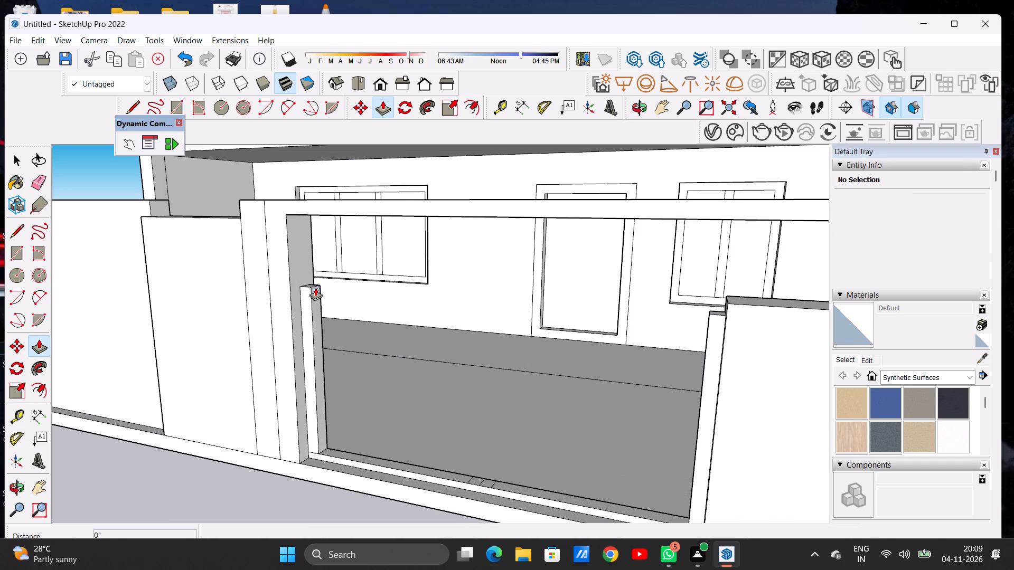
left_click(315, 288)
scroll(712, 315, "up", 6)
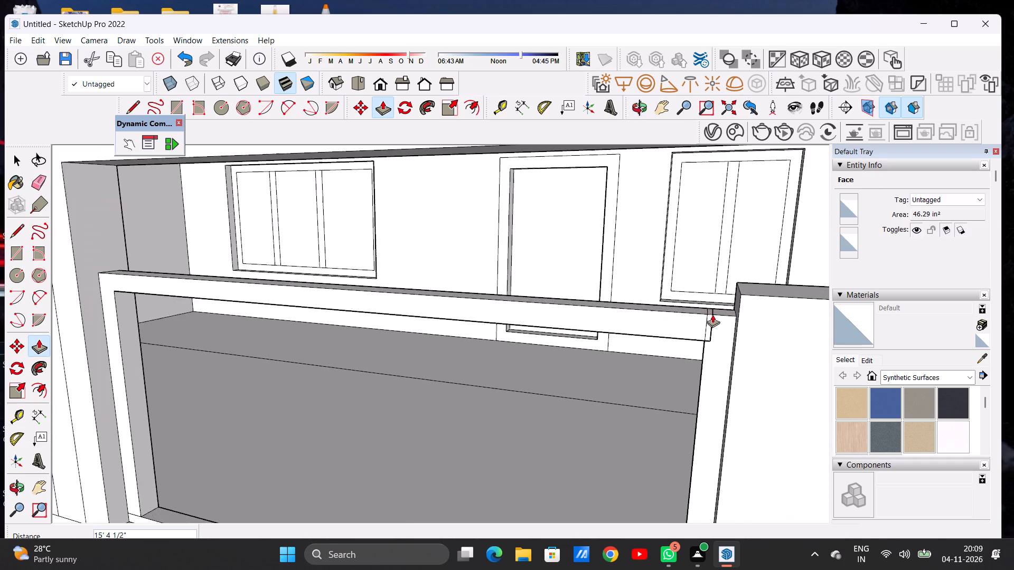
scroll(712, 315, "up", 7)
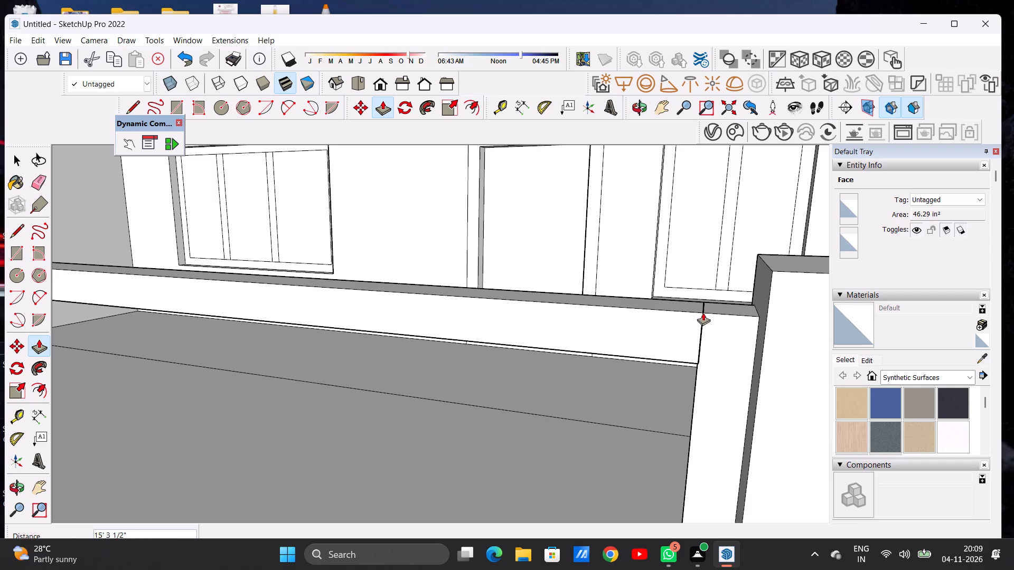
scroll(703, 312, "up", 6)
scroll(703, 312, "down", 1)
scroll(703, 312, "up", 5)
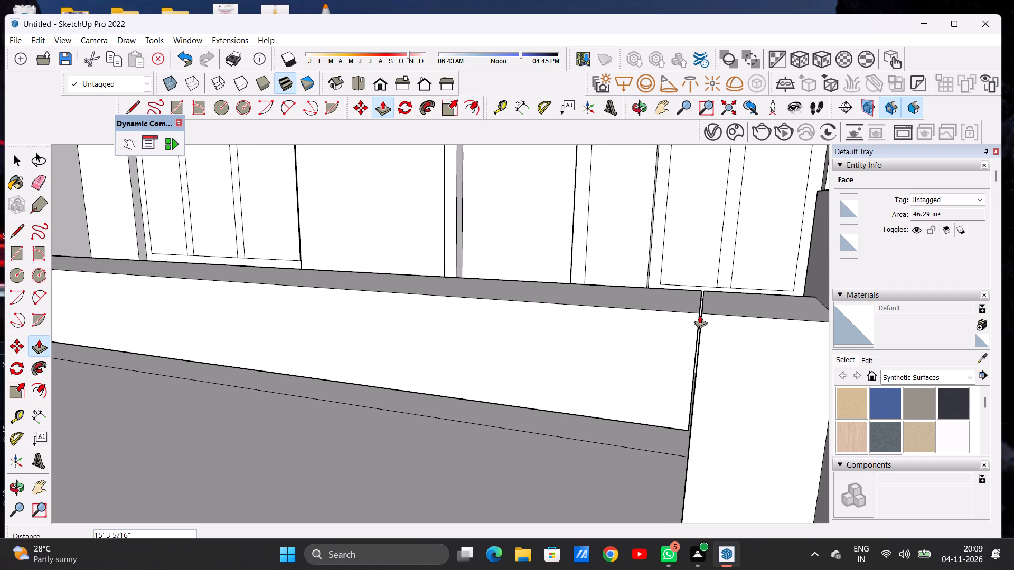
left_click(703, 291)
key("space")
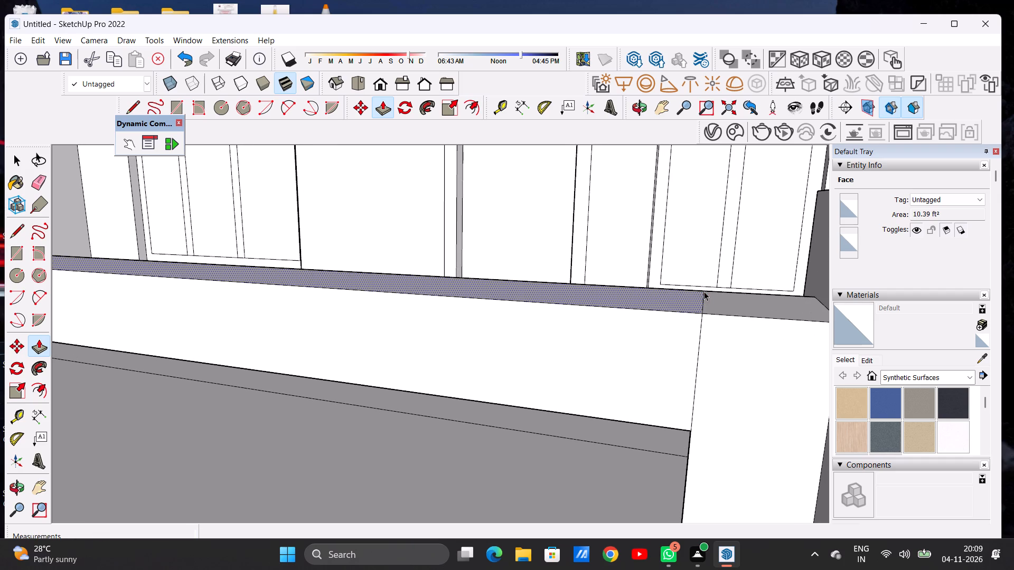
Push/Pull the small mid-threshold face nearer the low pier up about 6' 11 7/8" to the top rail as a central upright.
type("OI")
scroll(697, 326, "down", 5)
scroll(697, 326, "up", 1)
scroll(697, 326, "down", 8)
left_click_drag(579, 332, 634, 326)
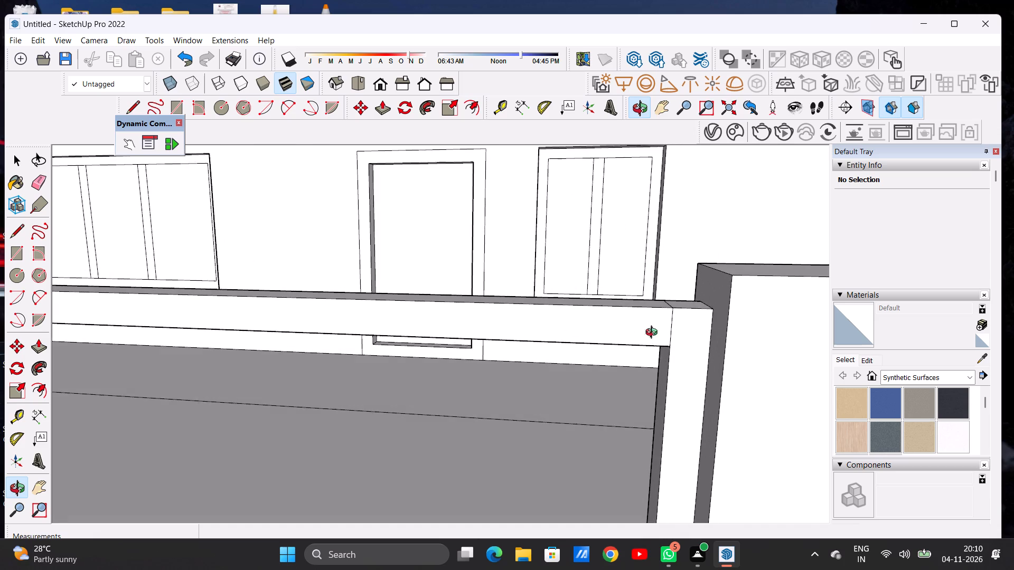
scroll(743, 326, "down", 20)
scroll(743, 326, "down", 1)
scroll(662, 326, "up", 2)
scroll(662, 326, "down", 1)
scroll(662, 327, "up", 7)
scroll(625, 326, "down", 1)
scroll(625, 326, "up", 5)
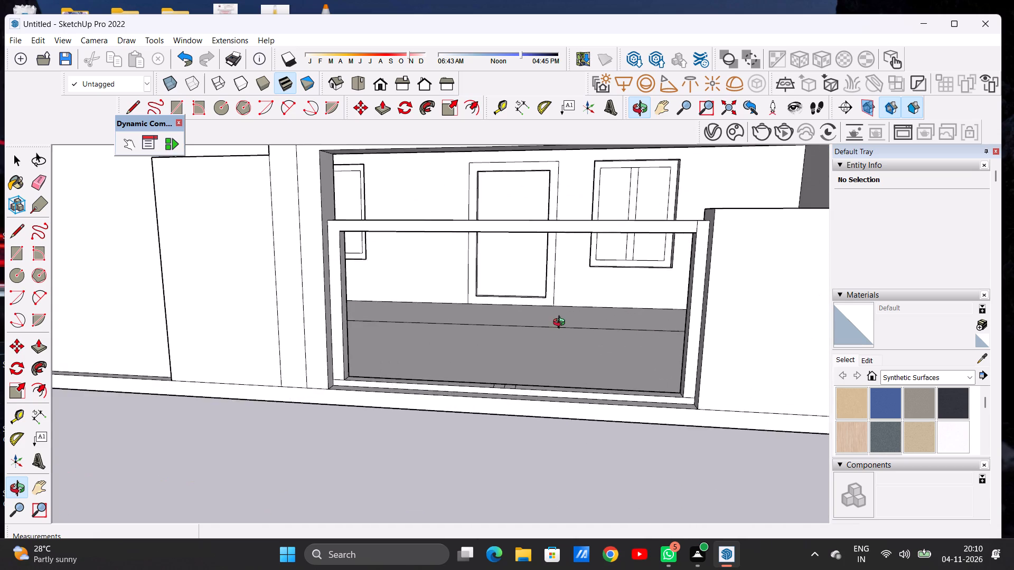
left_click_drag(562, 326, 573, 424)
scroll(605, 332, "down", 4)
left_click_drag(541, 420, 550, 408)
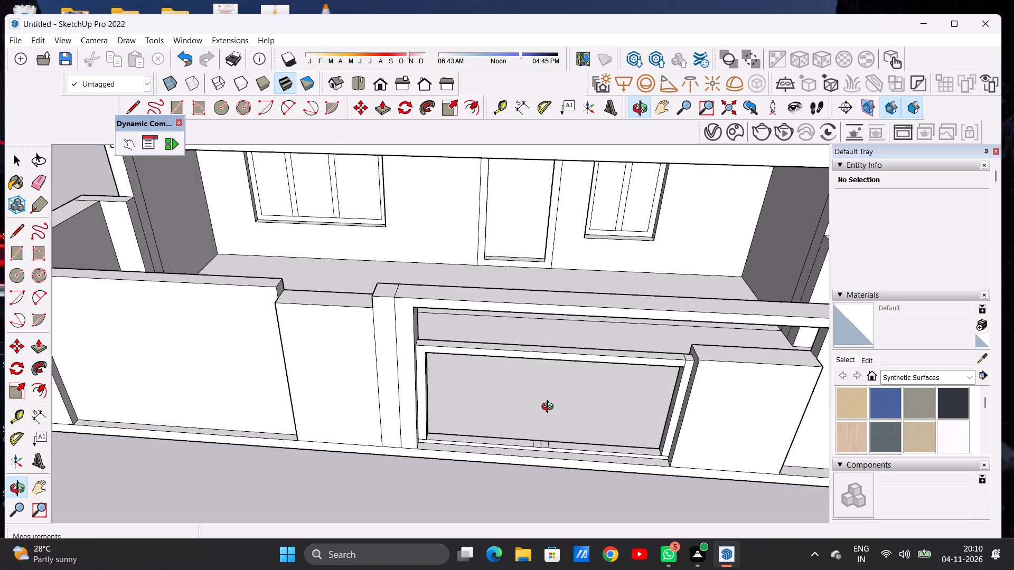
scroll(562, 358, "down", 1)
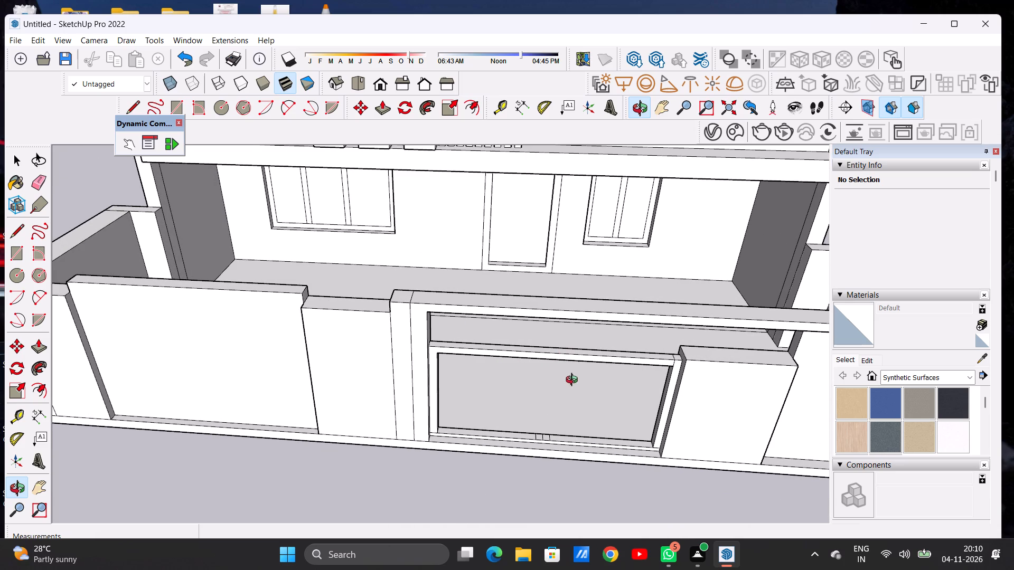
scroll(579, 442, "up", 6)
scroll(558, 450, "down", 1)
scroll(558, 450, "up", 4)
key("p")
scroll(515, 417, "up", 2)
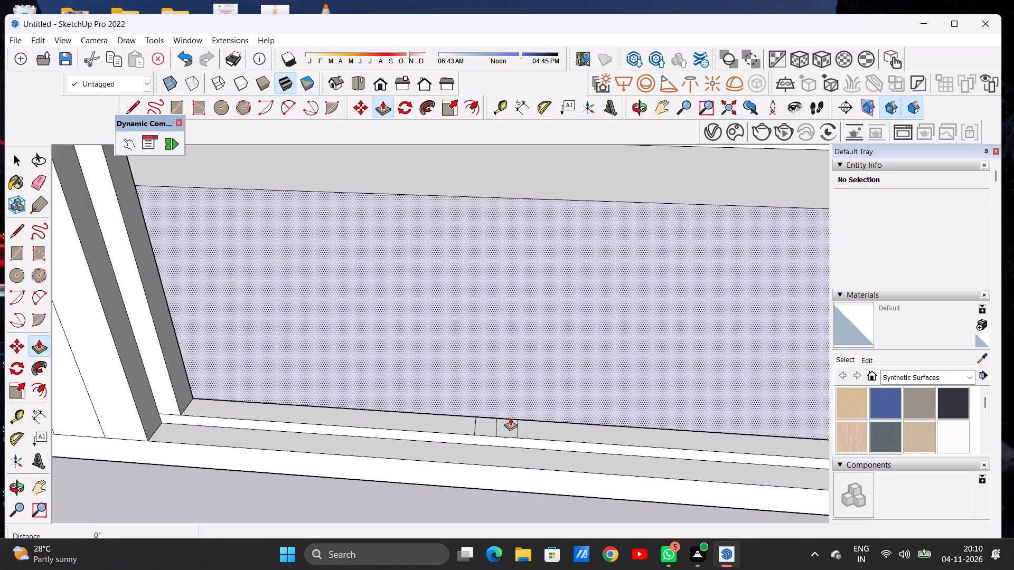
scroll(510, 417, "up", 2)
left_click(504, 431)
scroll(509, 344, "down", 13)
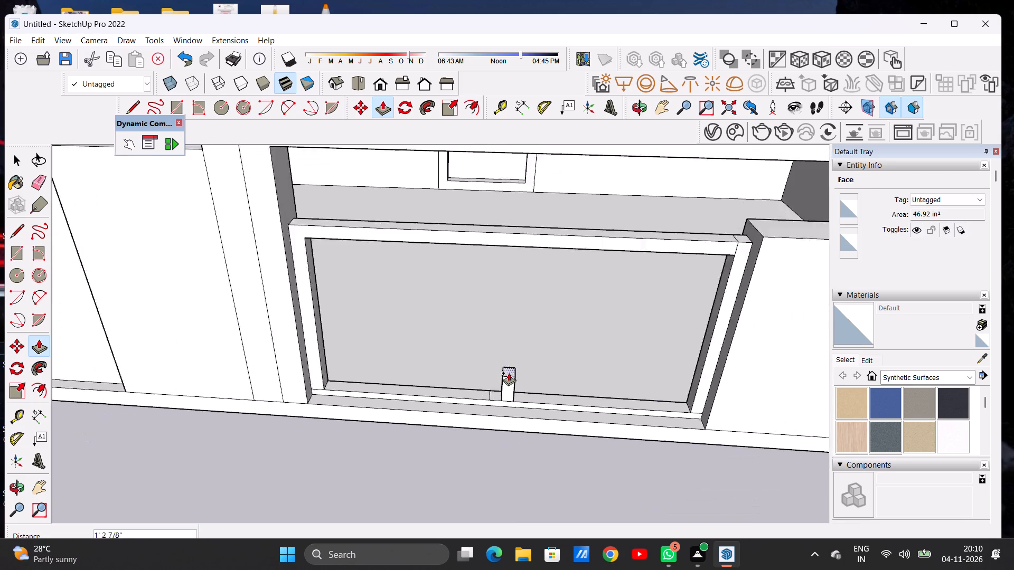
scroll(509, 373, "down", 2)
scroll(510, 297, "up", 6)
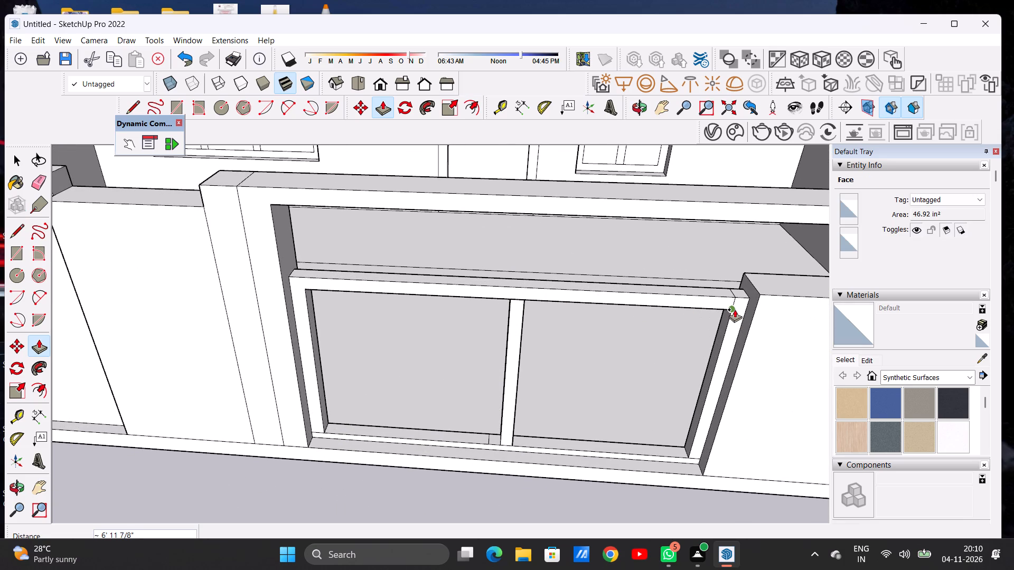
left_click(735, 309)
Push/Pull the adjoining small mid-threshold face up about 6' 11 7/8" to the top rail as the second central upright.
scroll(496, 444, "up", 4)
left_click(492, 435)
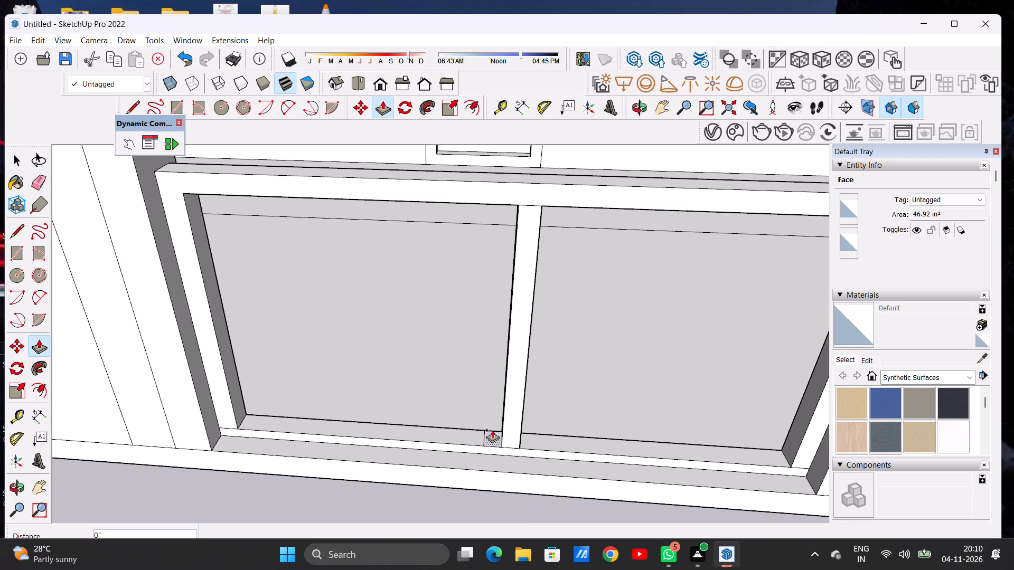
scroll(499, 343, "down", 6)
scroll(505, 289, "up", 1)
scroll(505, 289, "down", 1)
scroll(505, 289, "up", 4)
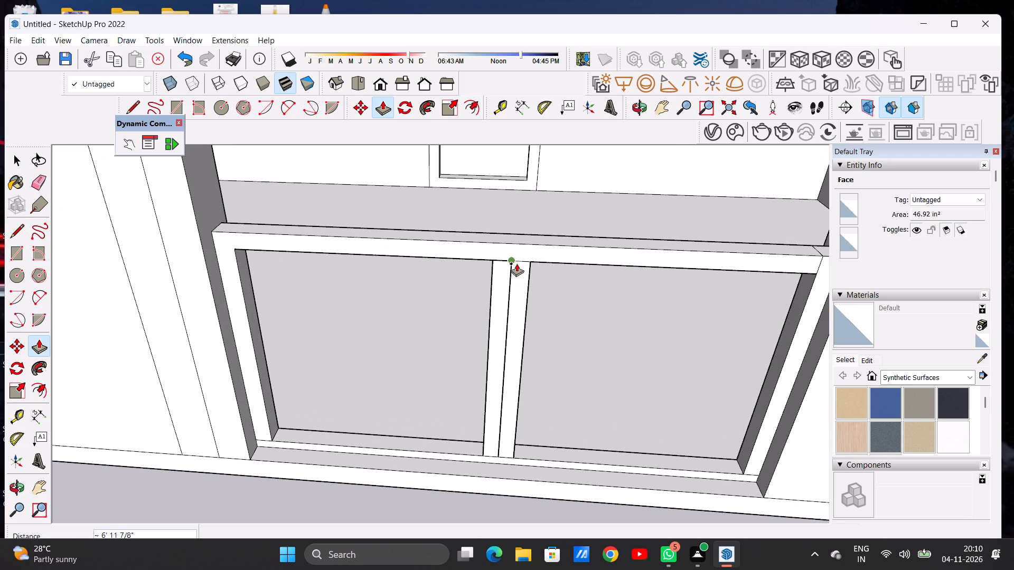
left_click(514, 263)
key("space")
Examine the gate frame with its top rail and paired central uprights from the front and from above.
type("O")
scroll(451, 347, "down", 10)
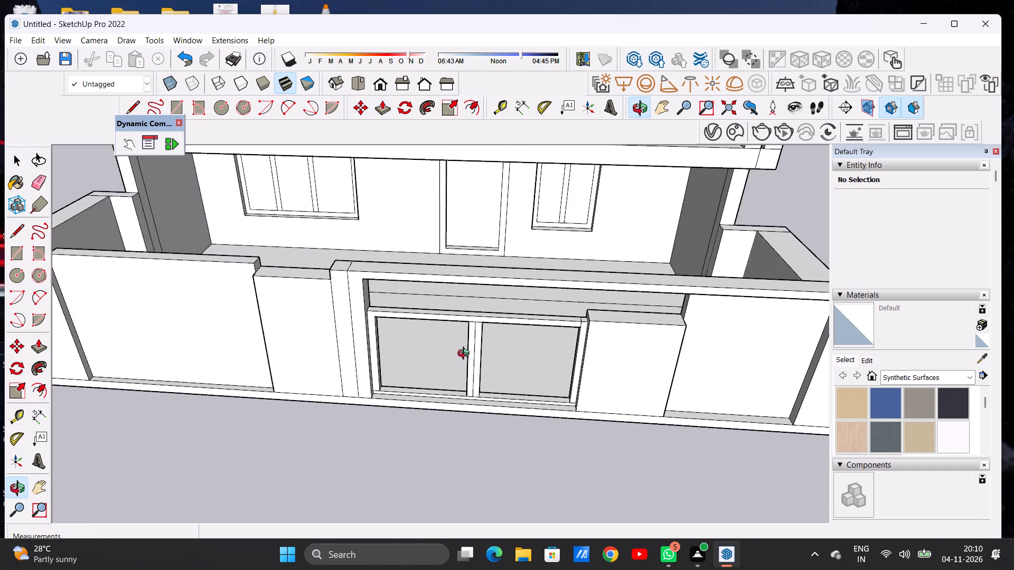
scroll(466, 355, "down", 6)
left_click_drag(486, 365, 496, 290)
scroll(481, 320, "up", 8)
left_click_drag(435, 365, 445, 344)
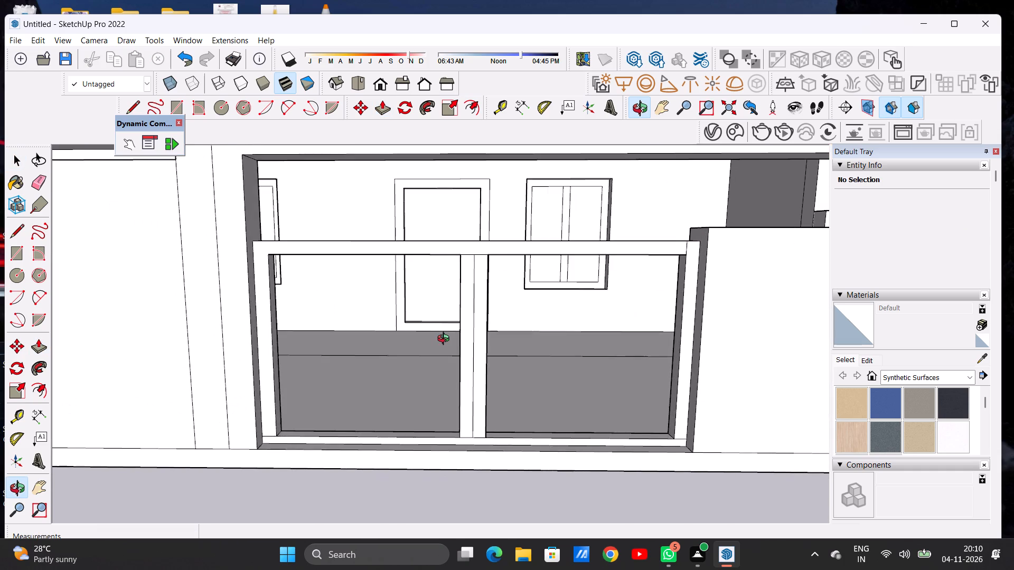
left_click_drag(446, 340, 445, 353)
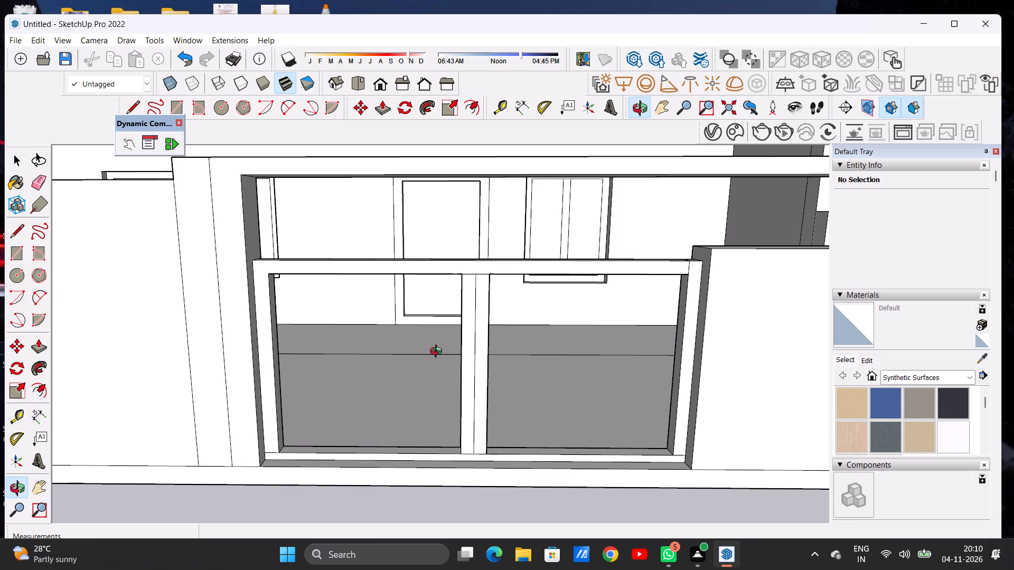
scroll(437, 353, "down", 5)
left_click_drag(405, 398, 417, 439)
scroll(425, 435, "up", 7)
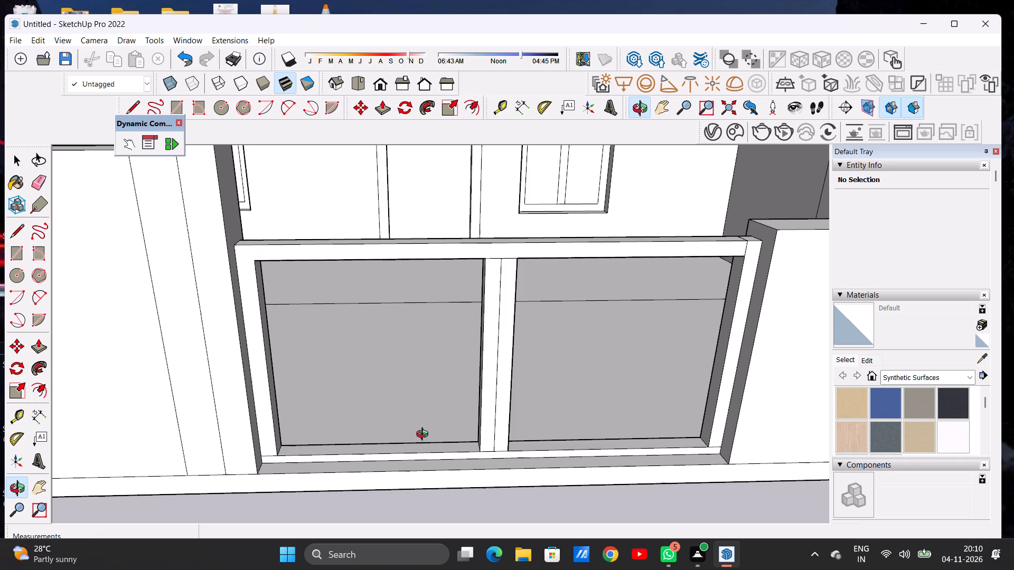
Draw a circle of about 1 1/4" radius on the threshold's top face, beside the side upright farthest from the low pier.
scroll(417, 421, "down", 8)
scroll(463, 449, "up", 7)
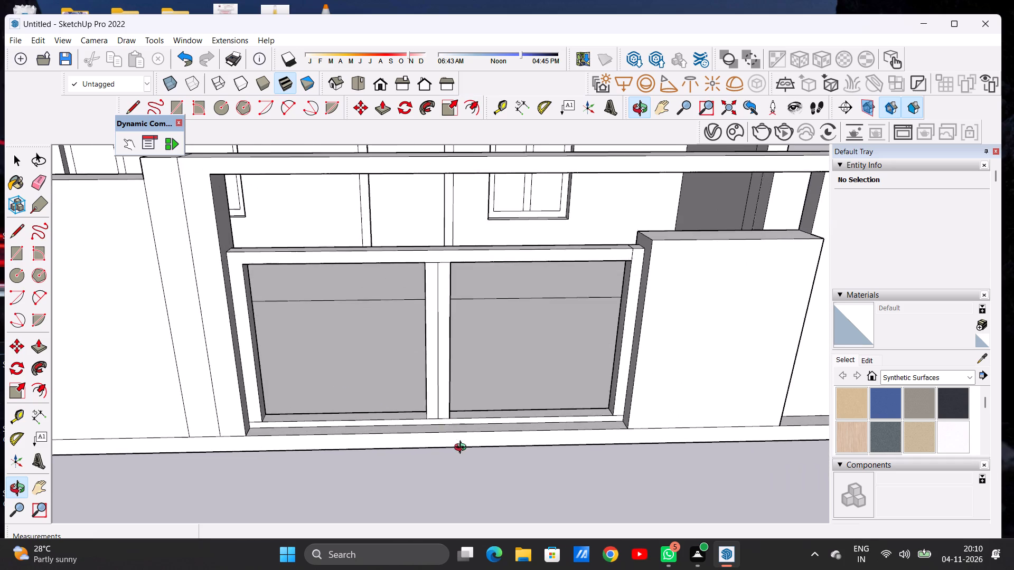
left_click_drag(428, 406, 419, 461)
scroll(598, 434, "down", 5)
scroll(474, 438, "up", 12)
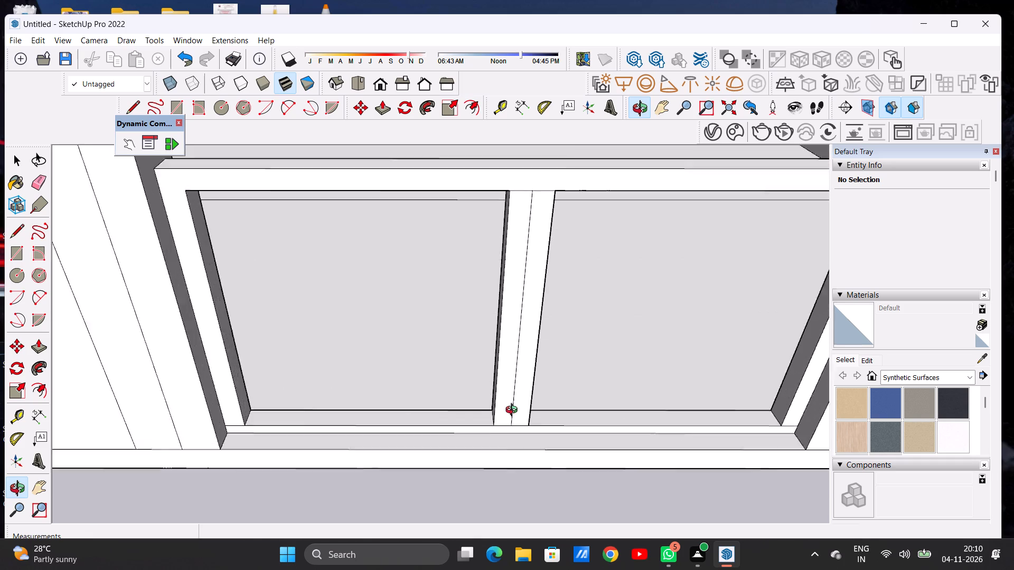
scroll(514, 411, "up", 2)
left_click_drag(446, 415, 445, 434)
scroll(665, 431, "down", 9)
scroll(576, 425, "up", 1)
scroll(576, 425, "down", 1)
scroll(571, 425, "up", 3)
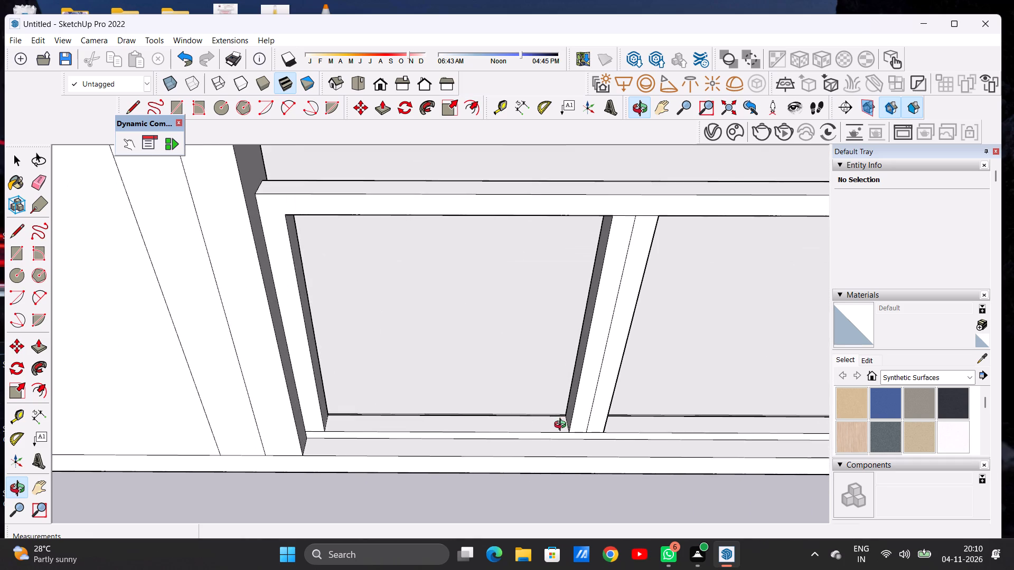
scroll(562, 426, "up", 3)
key("c")
scroll(284, 422, "up", 1)
scroll(284, 422, "down", 1)
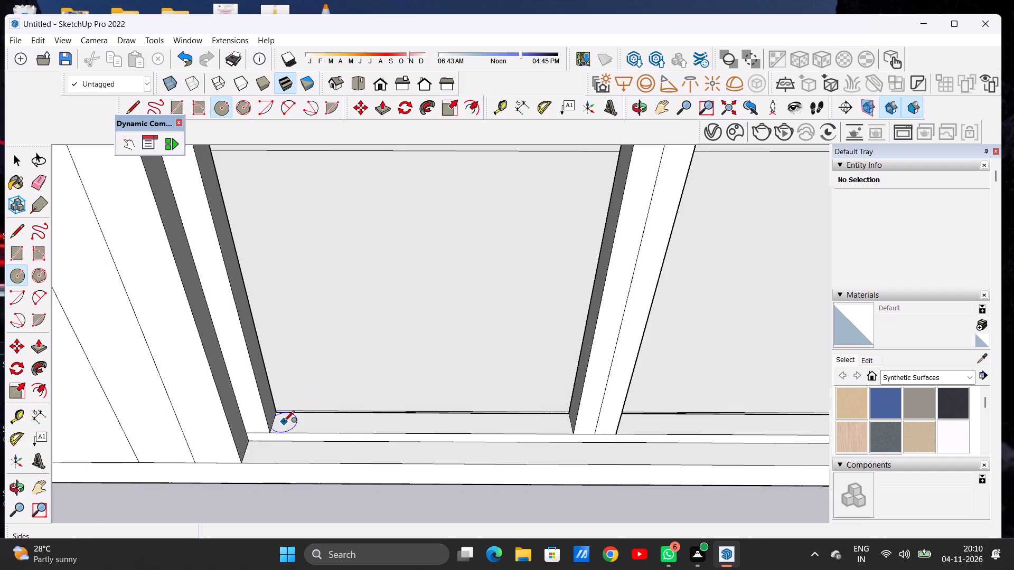
scroll(284, 422, "up", 1)
scroll(284, 422, "down", 1)
scroll(284, 422, "up", 9)
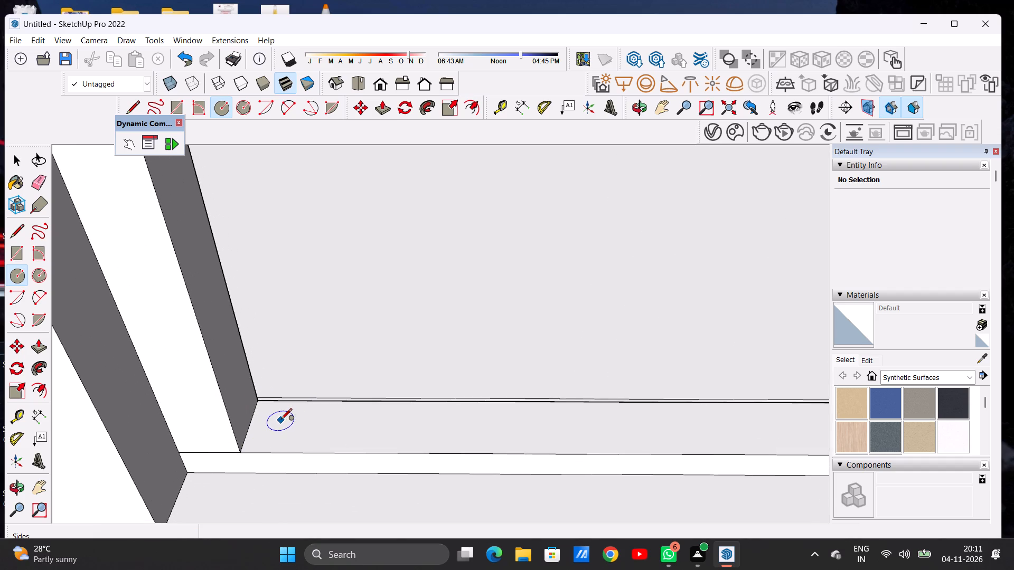
left_click(275, 424)
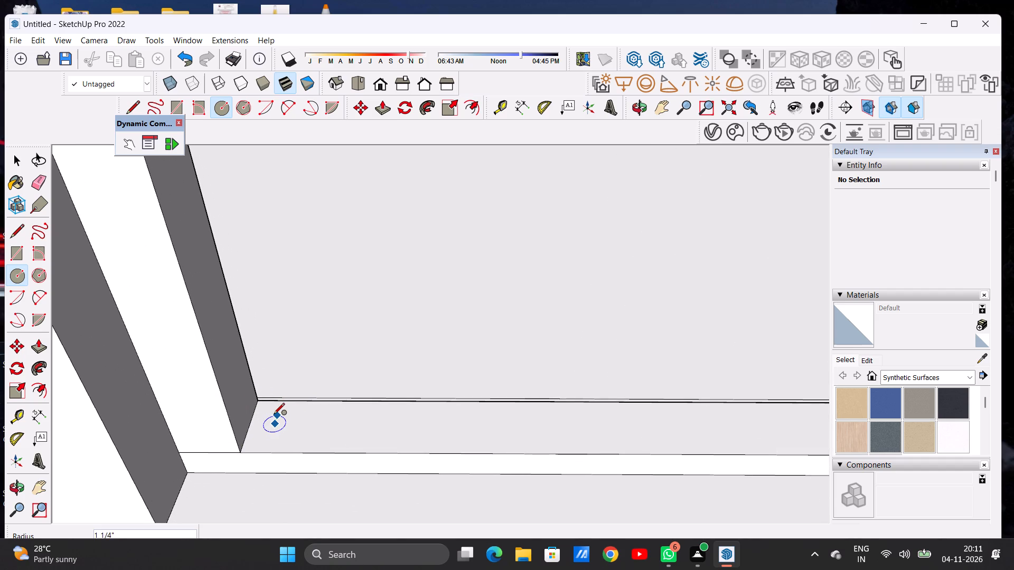
left_click(274, 415)
key("space")
Push/Pull the small threshold circle up about 6' 3 3/4" as a slim round bar beside the side upright.
scroll(274, 415, "down", 6)
scroll(270, 419, "up", 1)
scroll(270, 419, "down", 1)
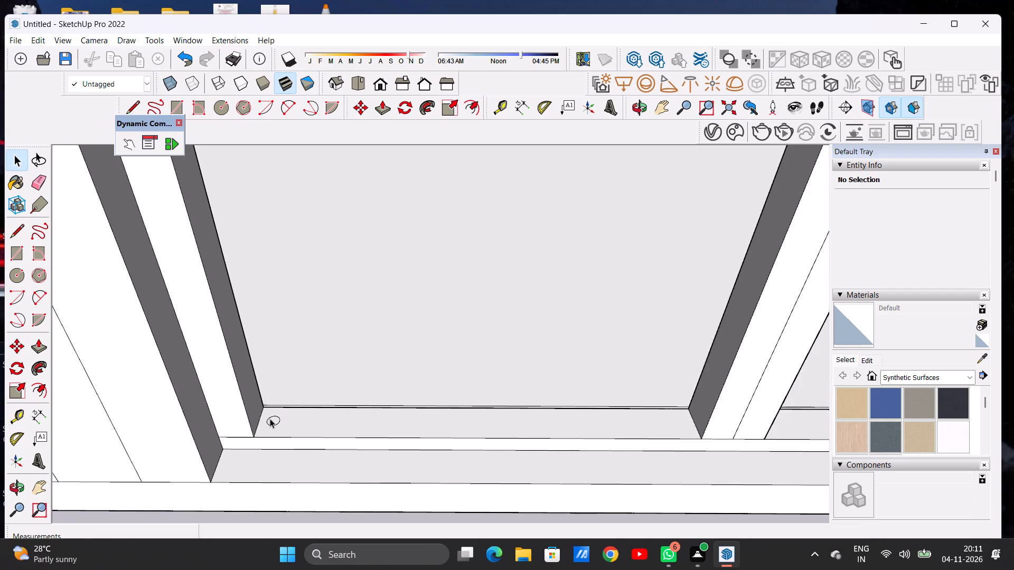
scroll(274, 425, "down", 4)
scroll(274, 425, "up", 1)
scroll(274, 425, "down", 1)
scroll(274, 425, "up", 3)
key("p")
scroll(265, 415, "up", 6)
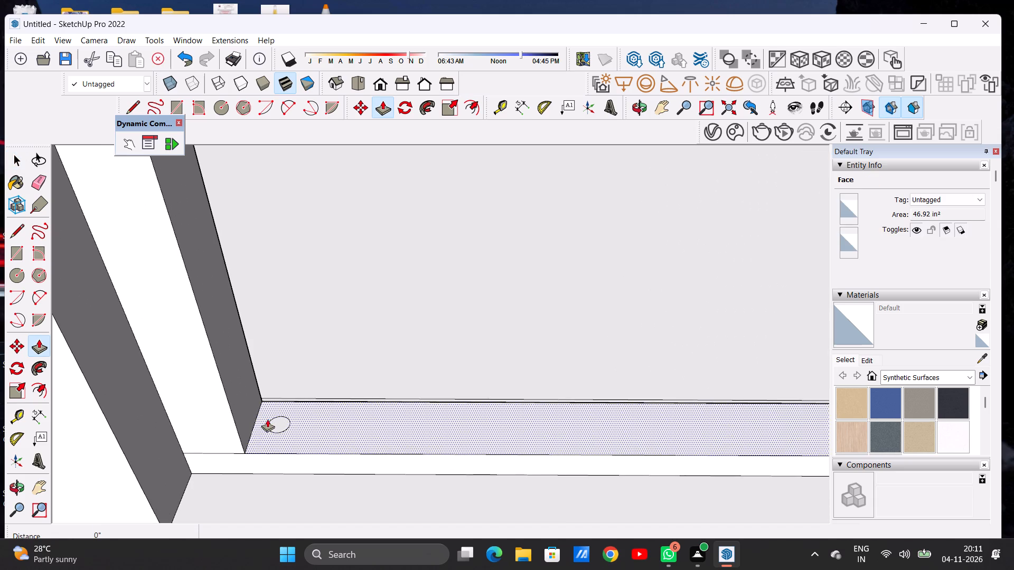
left_click(275, 419)
scroll(282, 343, "down", 15)
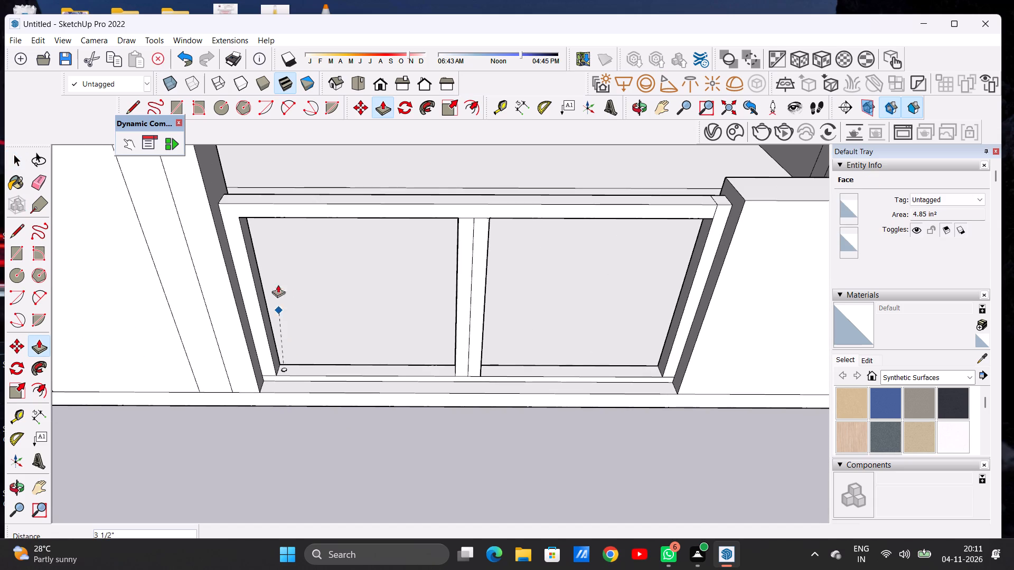
left_click(259, 229)
key("space")
type("O")
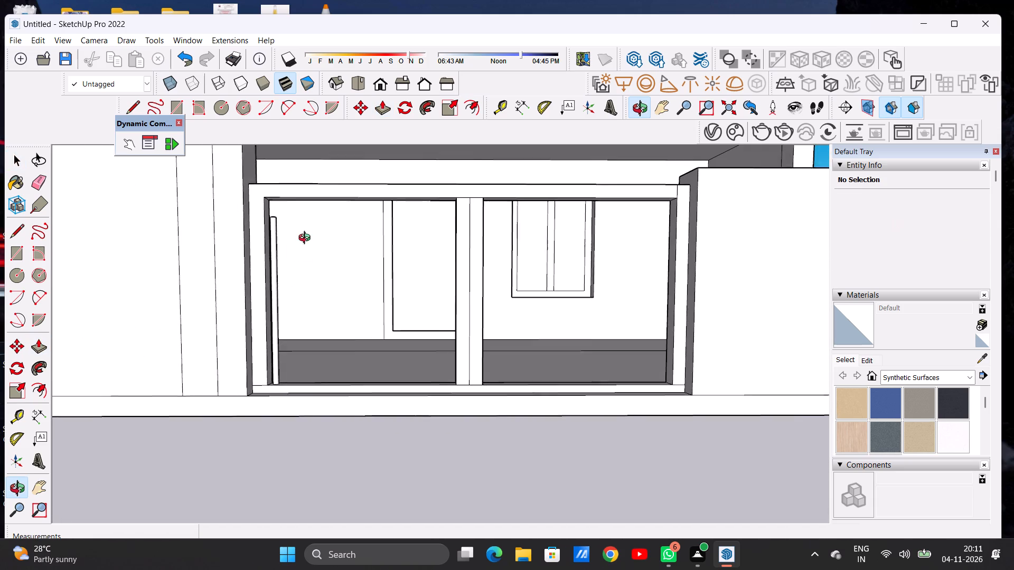
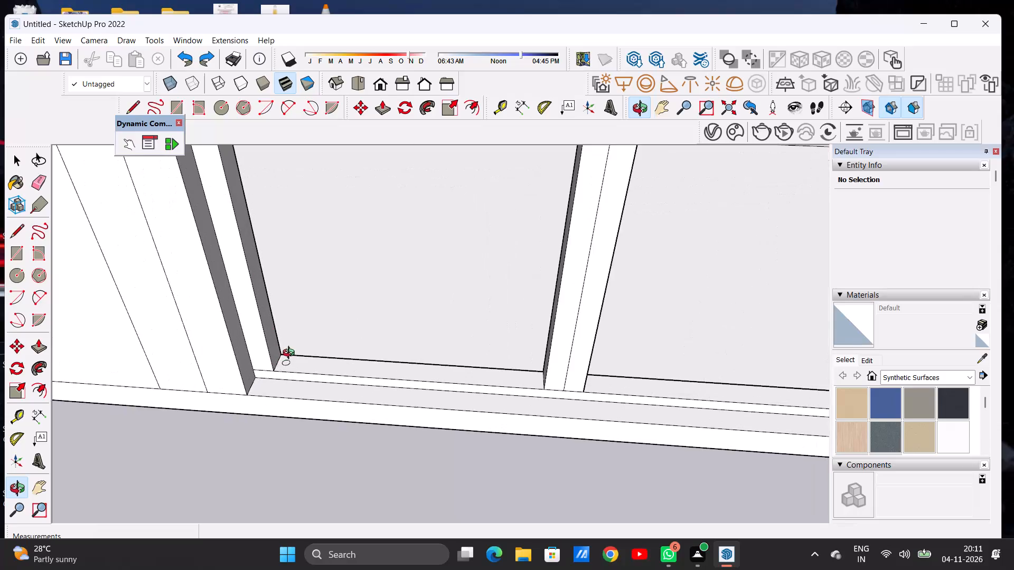
Copy the small threshold circle about 6' 6 1/2" along the threshold to the spot beside the central upright.
left_click_drag(293, 358, 309, 437)
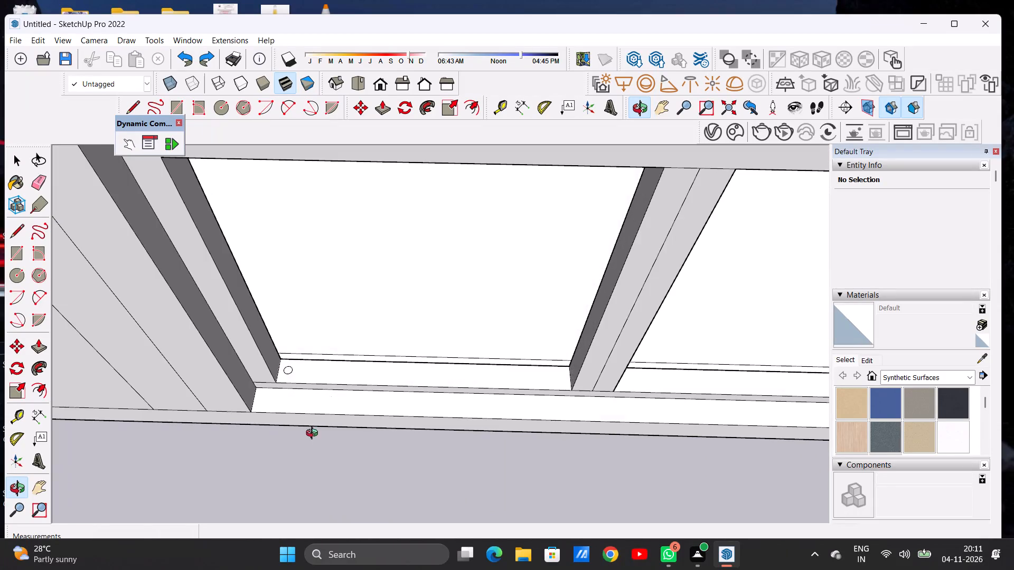
scroll(355, 363, "down", 8)
scroll(363, 375, "up", 5)
left_click_drag(333, 356, 339, 396)
scroll(317, 378, "up", 7)
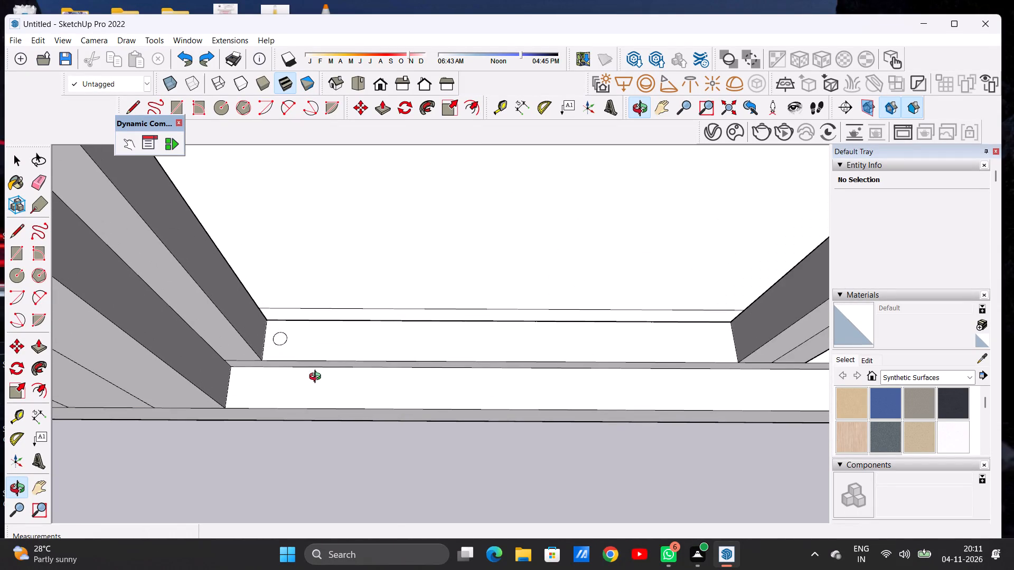
key("space")
scroll(277, 336, "up", 5)
double_click(284, 343)
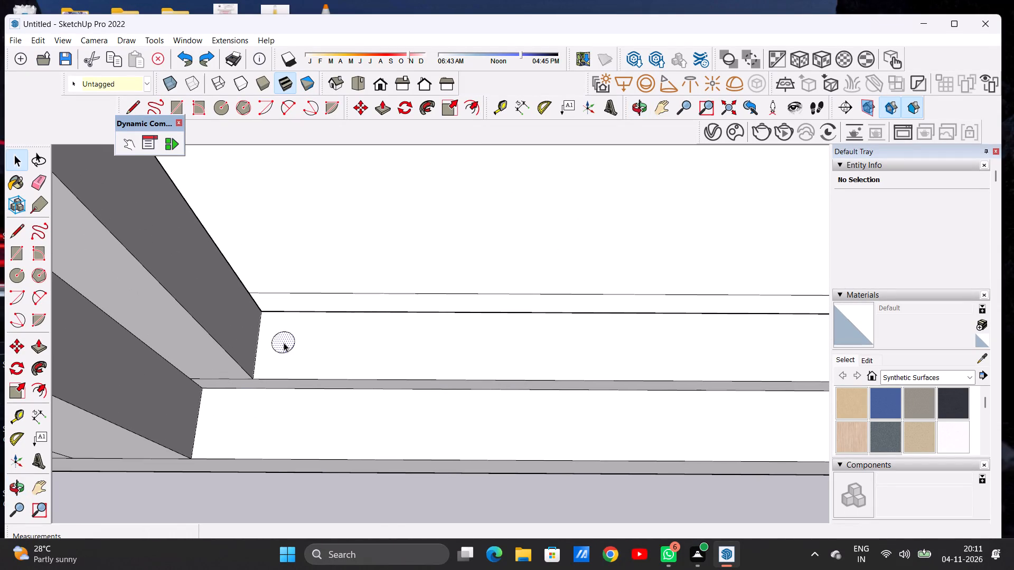
key("m")
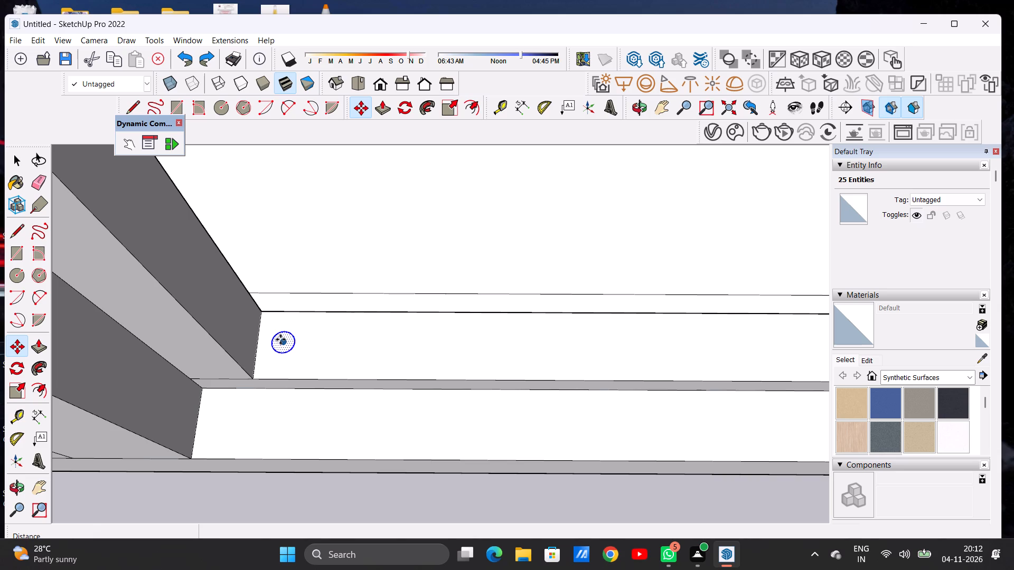
scroll(283, 352, "down", 9)
scroll(288, 347, "up", 7)
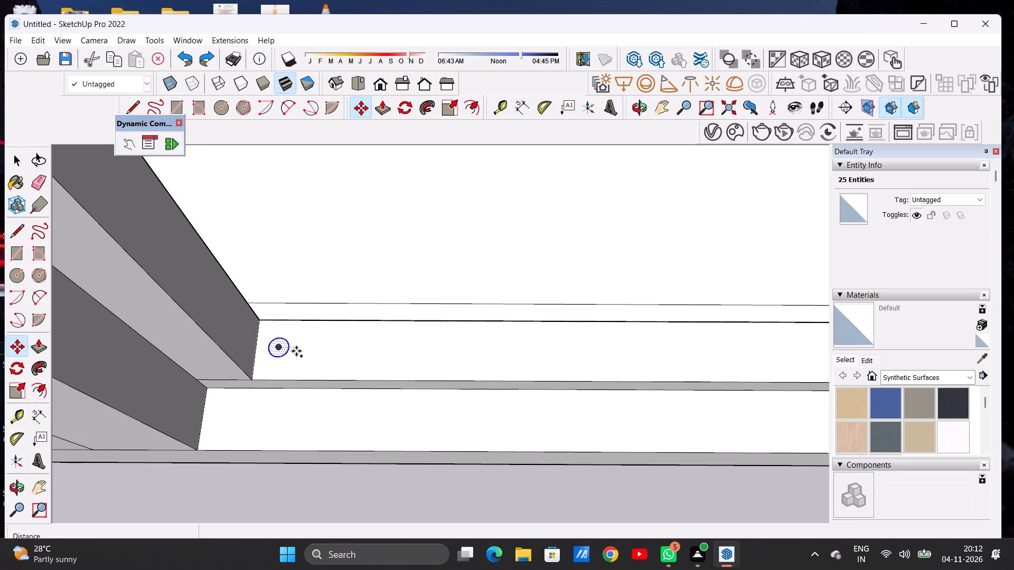
left_click(288, 348)
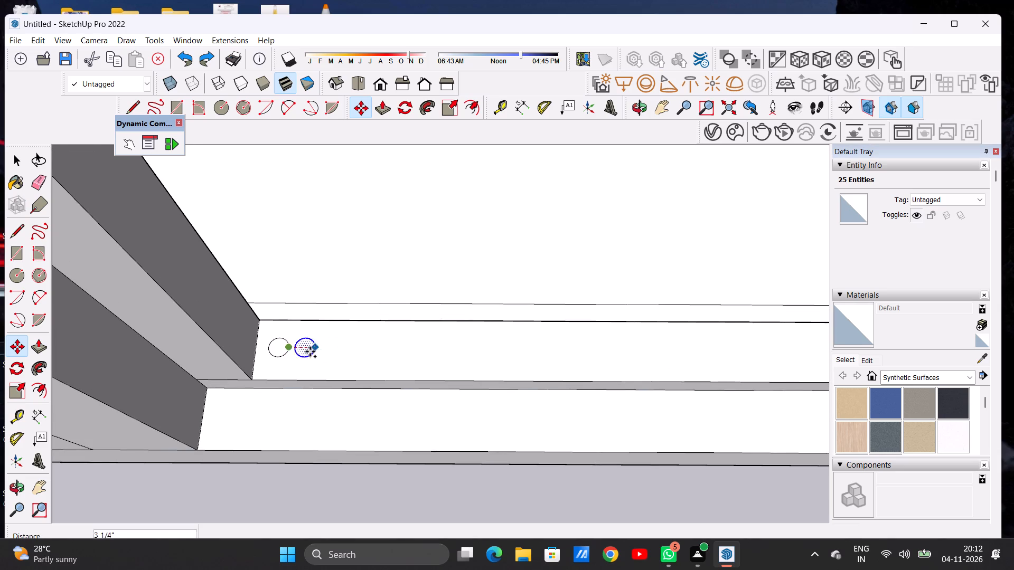
scroll(309, 351, "down", 2)
scroll(309, 351, "up", 1)
scroll(309, 351, "down", 5)
scroll(667, 352, "up", 6)
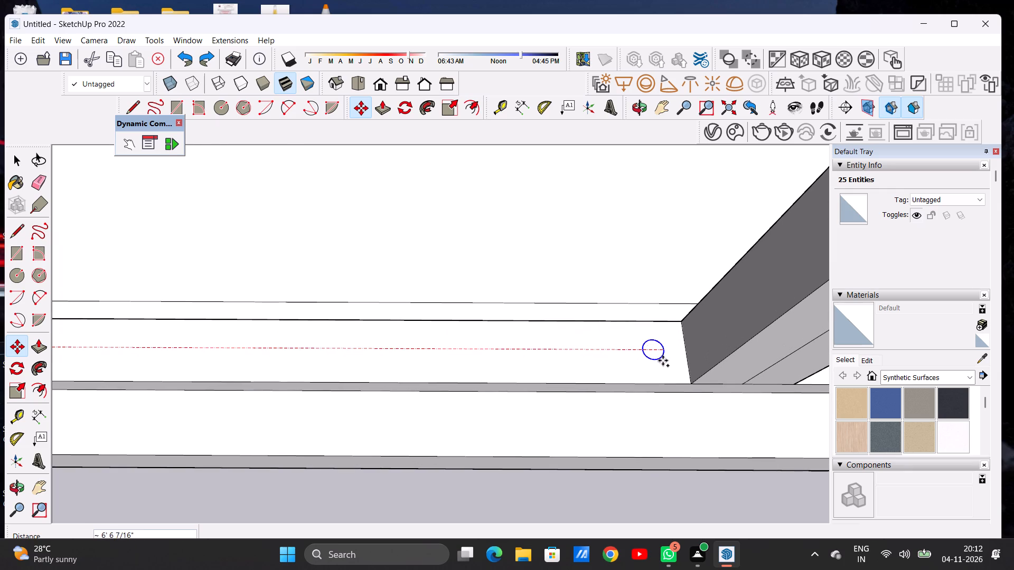
left_click(664, 363)
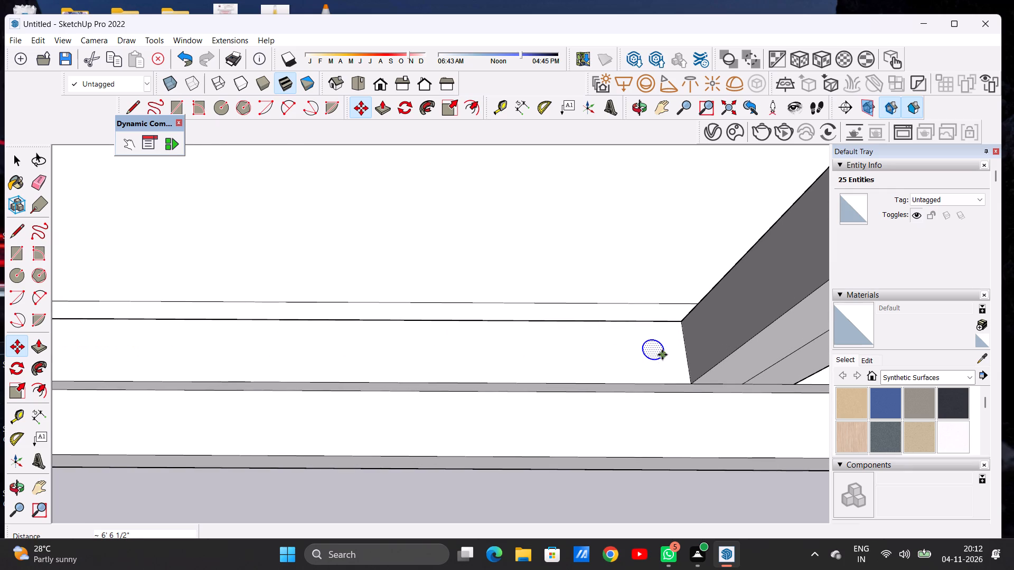
Copy a second circle inside each end circle, spanning about 6' 1 15/16" toward the side upright and 5' 9 1/4" back toward the central upright.
left_click(662, 355)
scroll(701, 351, "down", 6)
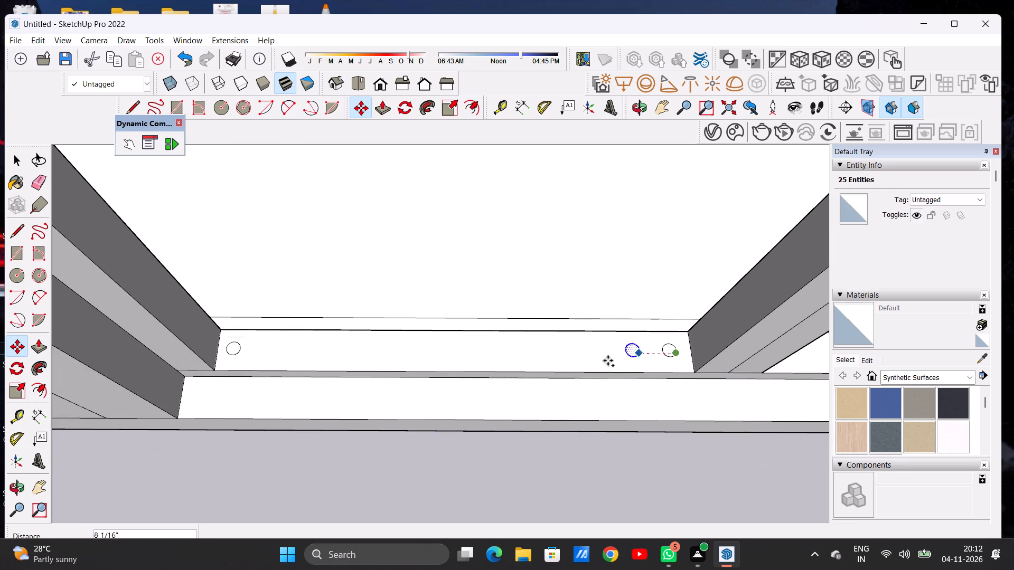
scroll(305, 354, "up", 4)
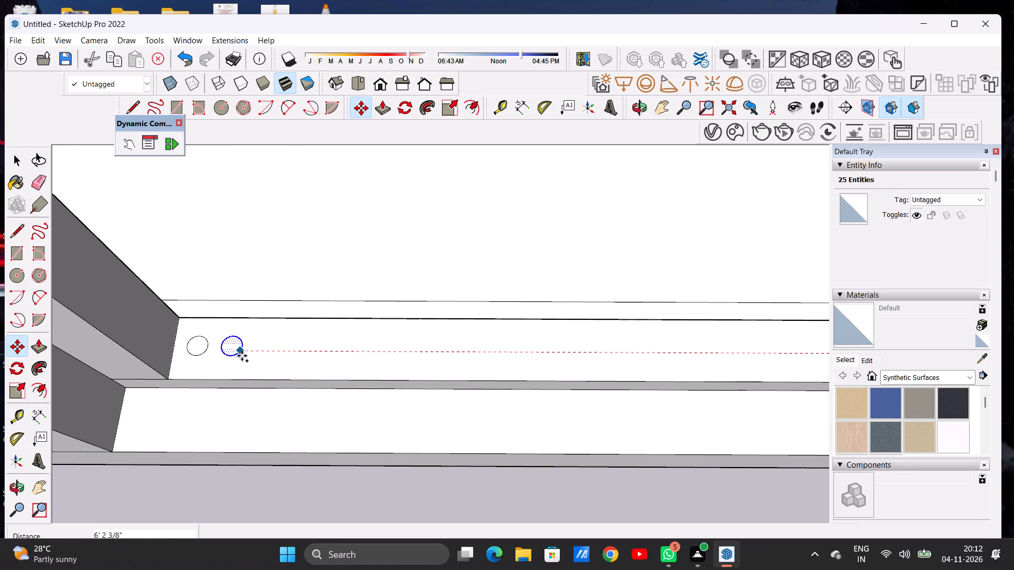
left_click(244, 353)
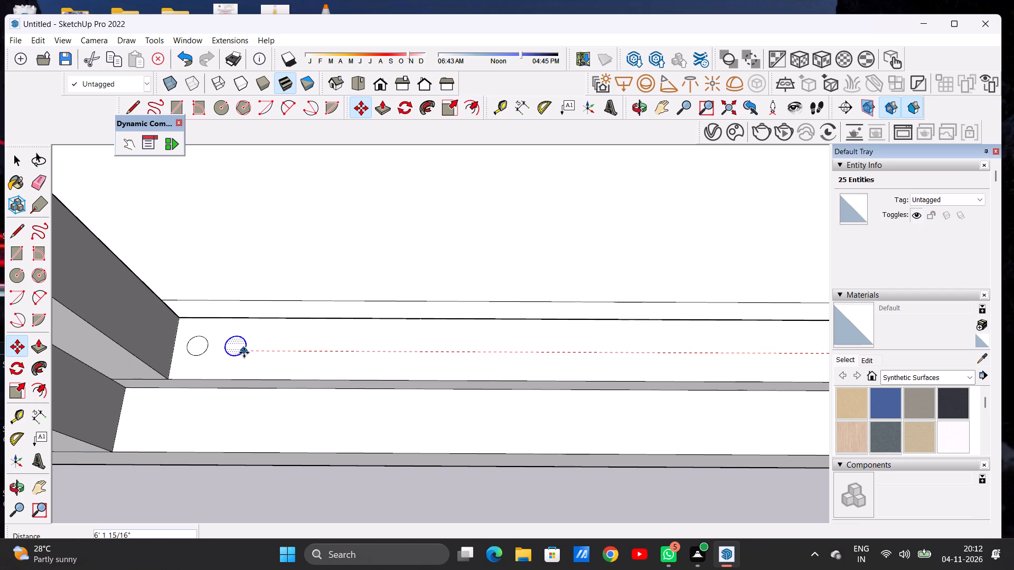
left_click(244, 353)
scroll(363, 358, "down", 6)
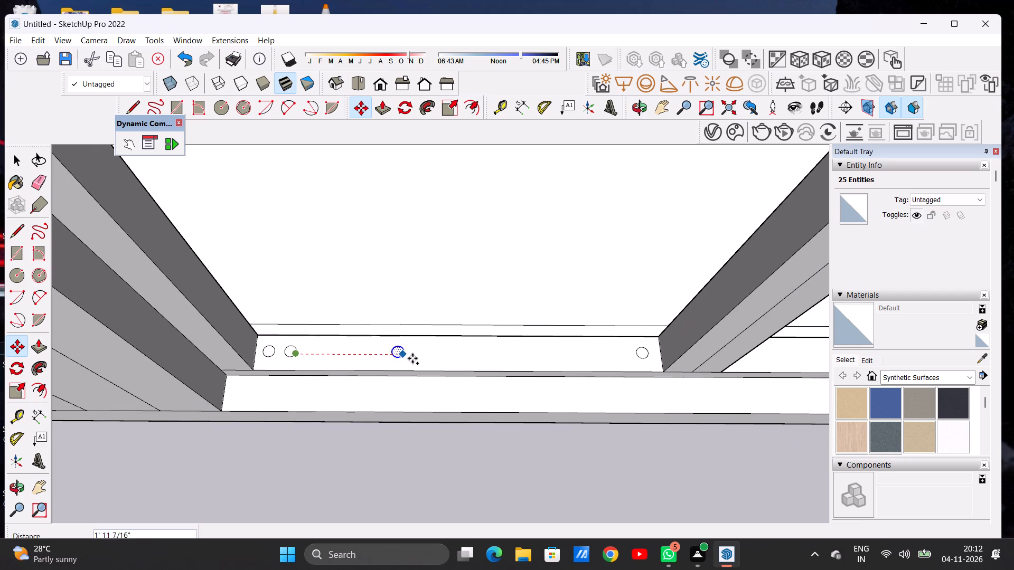
scroll(600, 359, "up", 2)
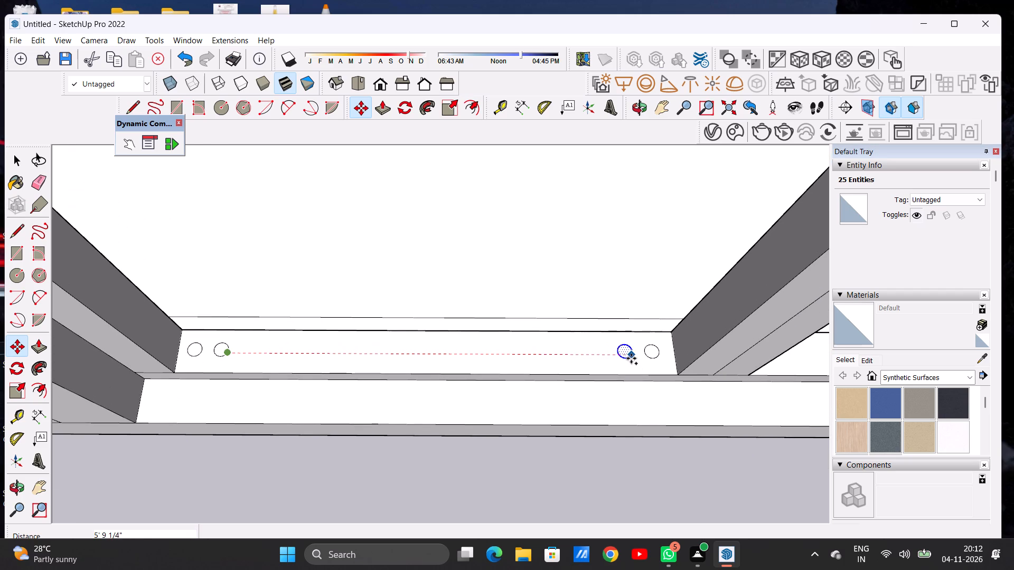
left_click(631, 358)
Copy the third and fourth circles inward from each end of the row, alternating between the side-upright and central-upright ends at similar spacing.
left_click(631, 358)
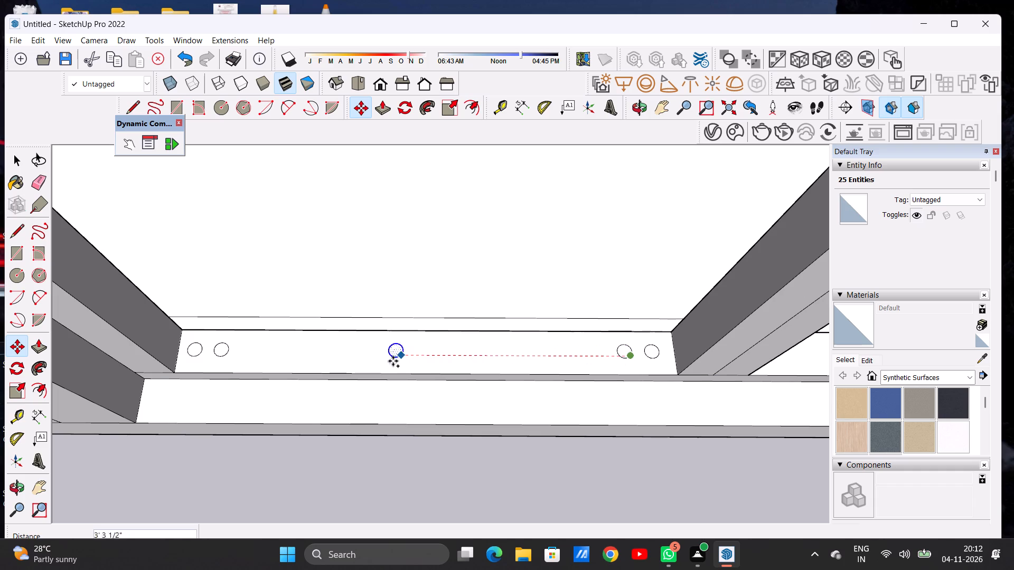
left_click(259, 359)
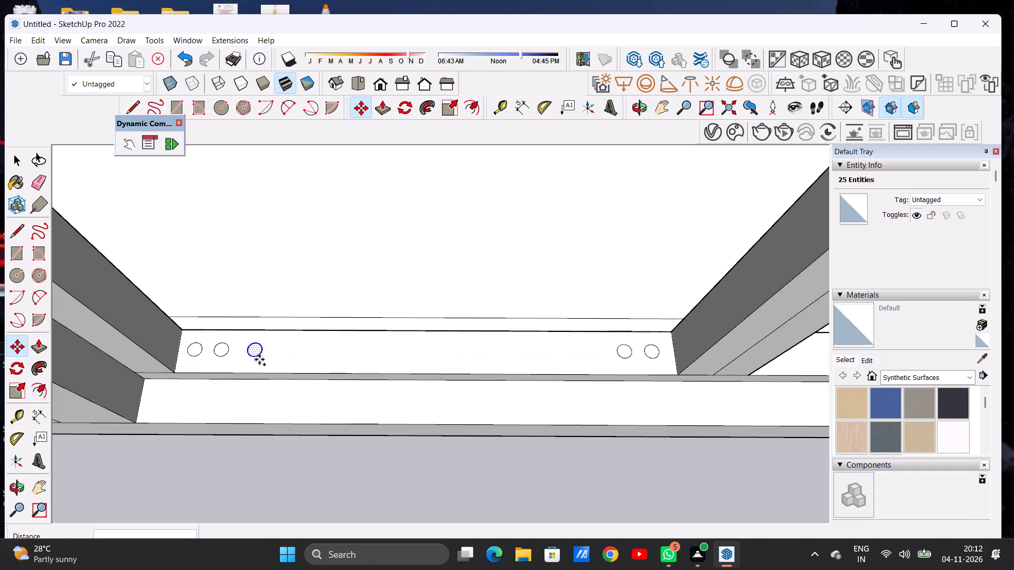
left_click(259, 359)
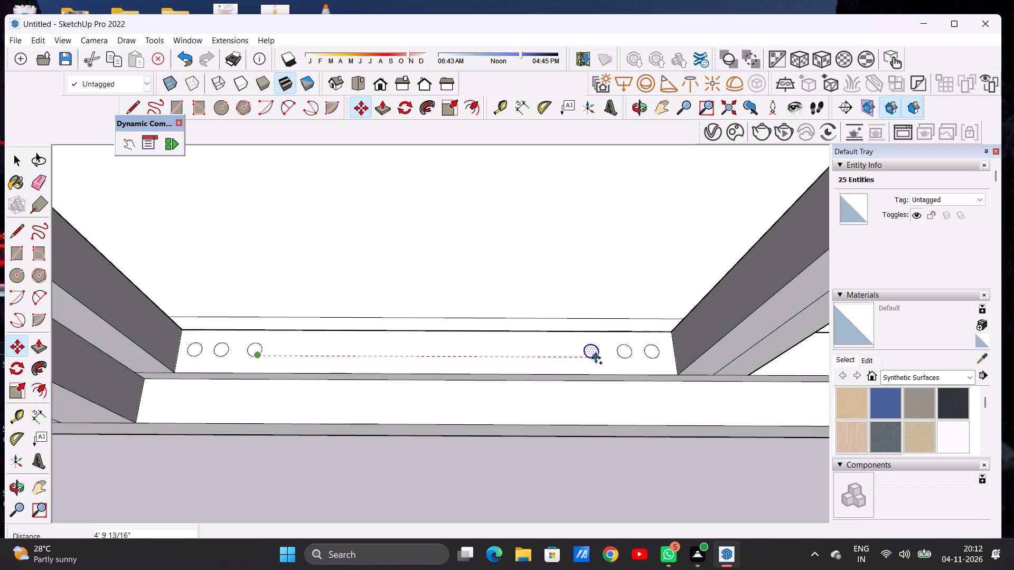
left_click(597, 358)
left_click(597, 358)
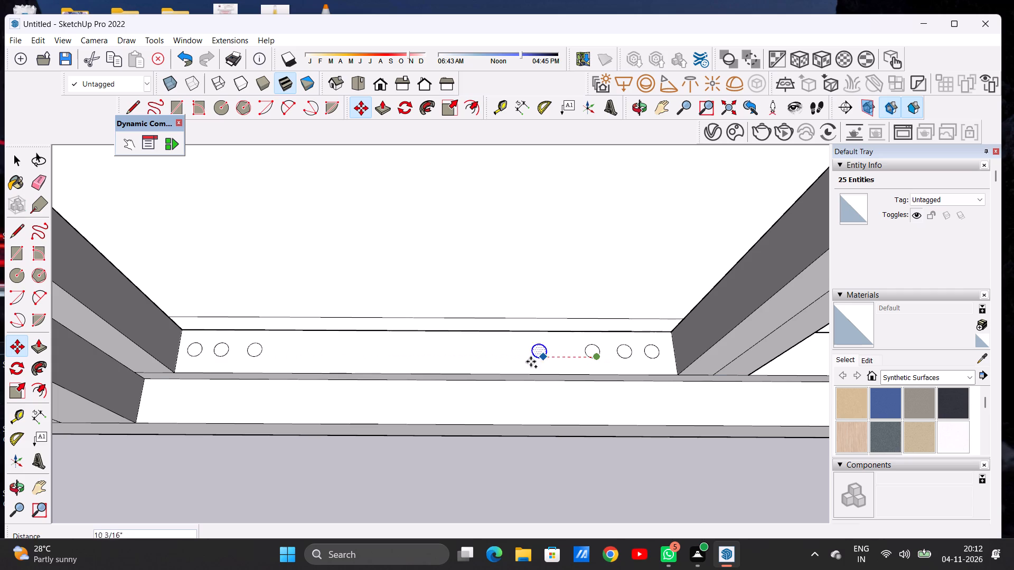
left_click(296, 353)
left_click(296, 353)
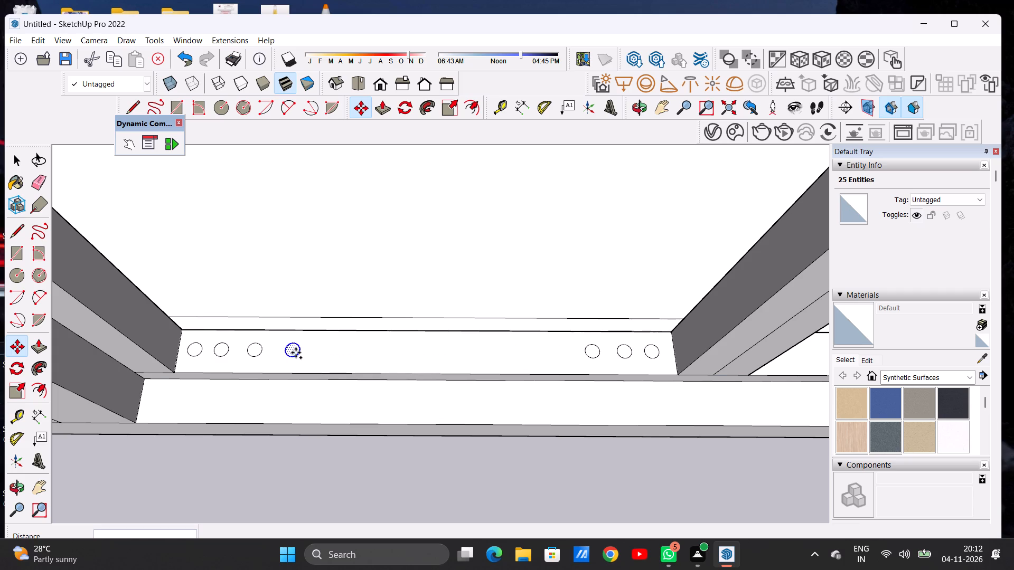
left_click(563, 355)
Copy the fifth and sixth circles inward from each end of the threshold row, using spans from about 3' 3 7/8" to 1' 10 1/16".
left_click(563, 355)
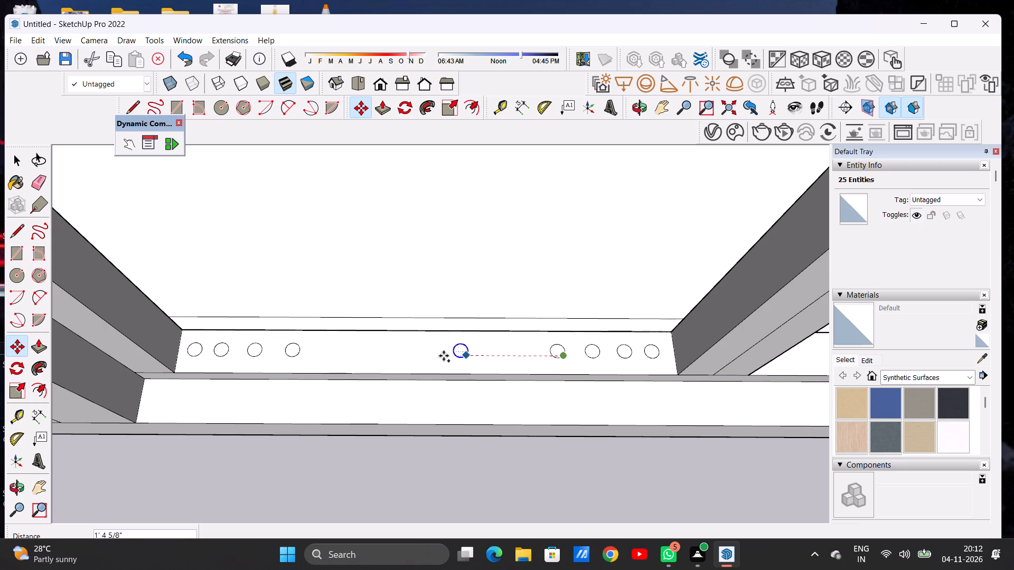
left_click(330, 348)
left_click(330, 348)
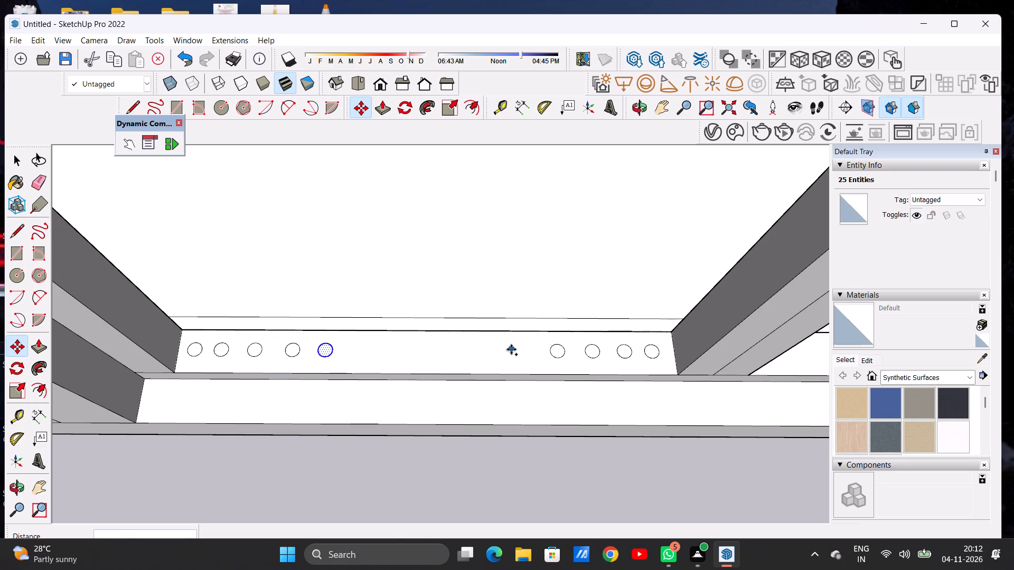
key("space")
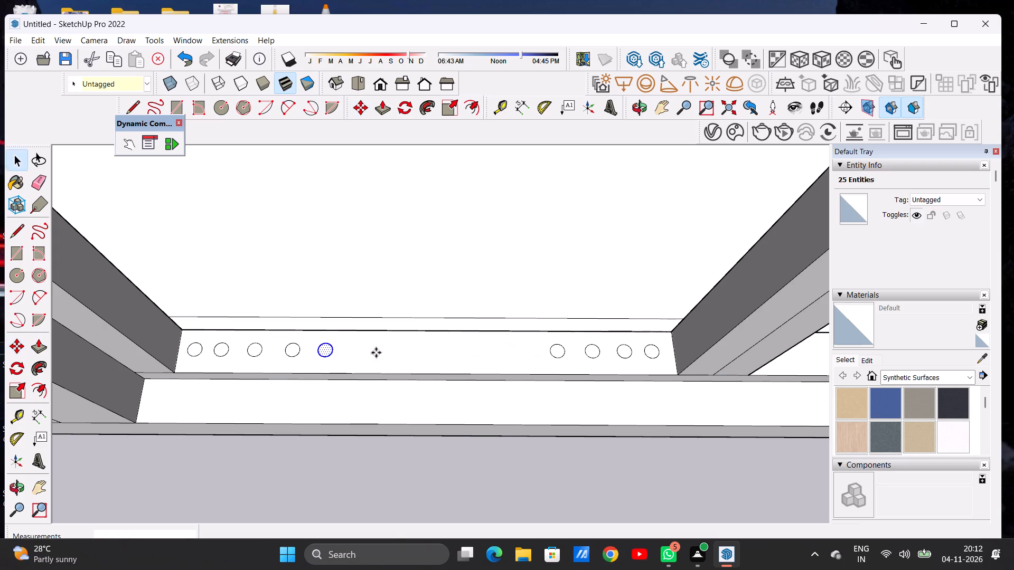
key("m")
left_click(331, 357)
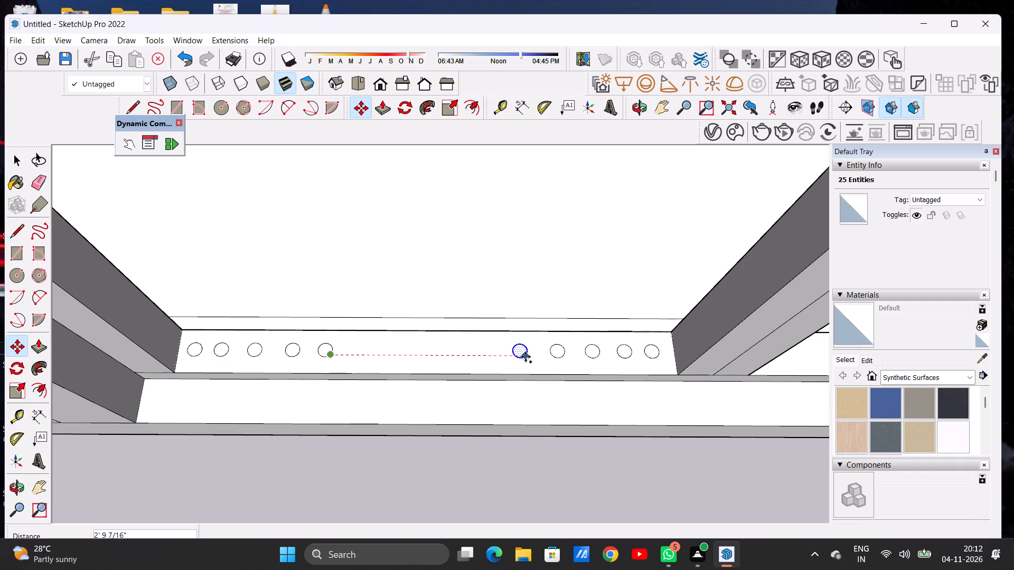
left_click(527, 356)
left_click(527, 356)
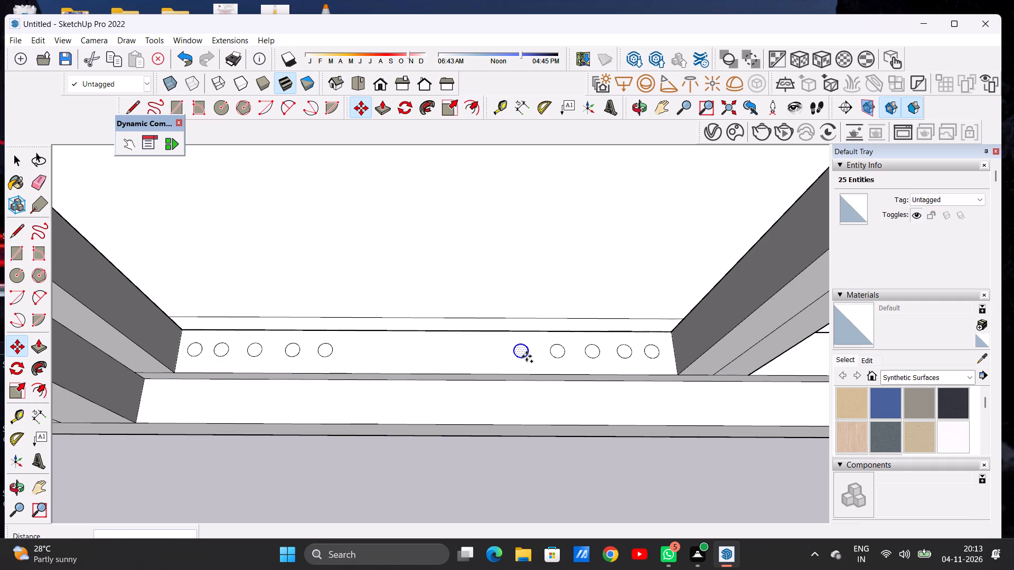
left_click(364, 353)
left_click(364, 353)
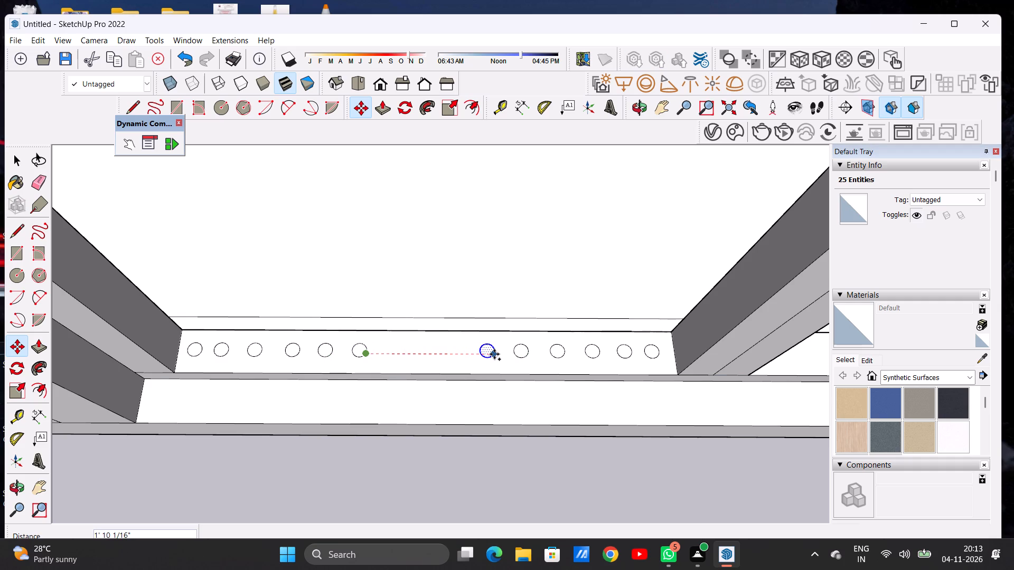
left_click(494, 354)
Copy a circle about 1' 4 1/2" back toward the side upright, and copy that one about 8 1/4" into the remaining middle gap.
left_click(494, 354)
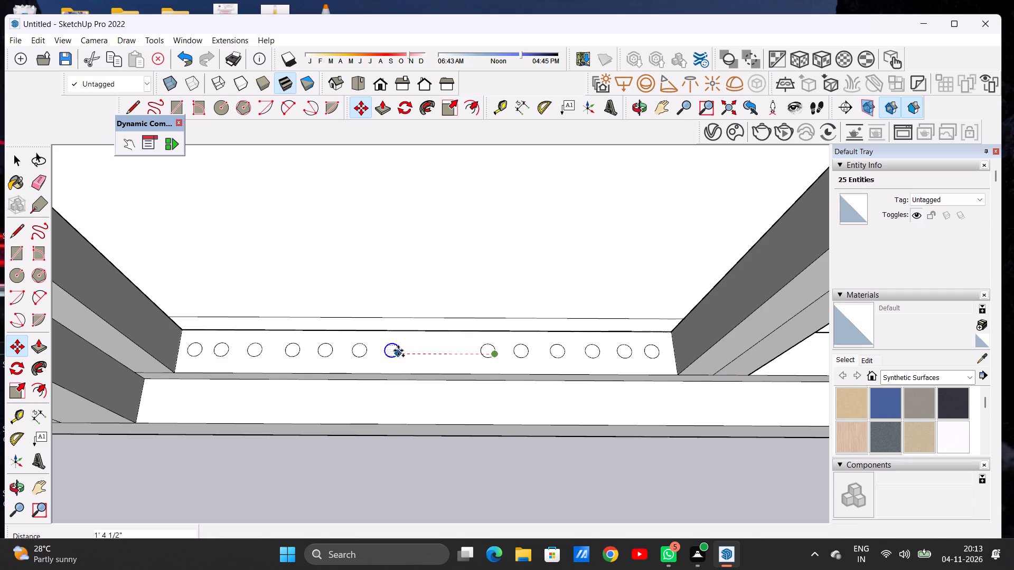
left_click(398, 350)
left_click(398, 350)
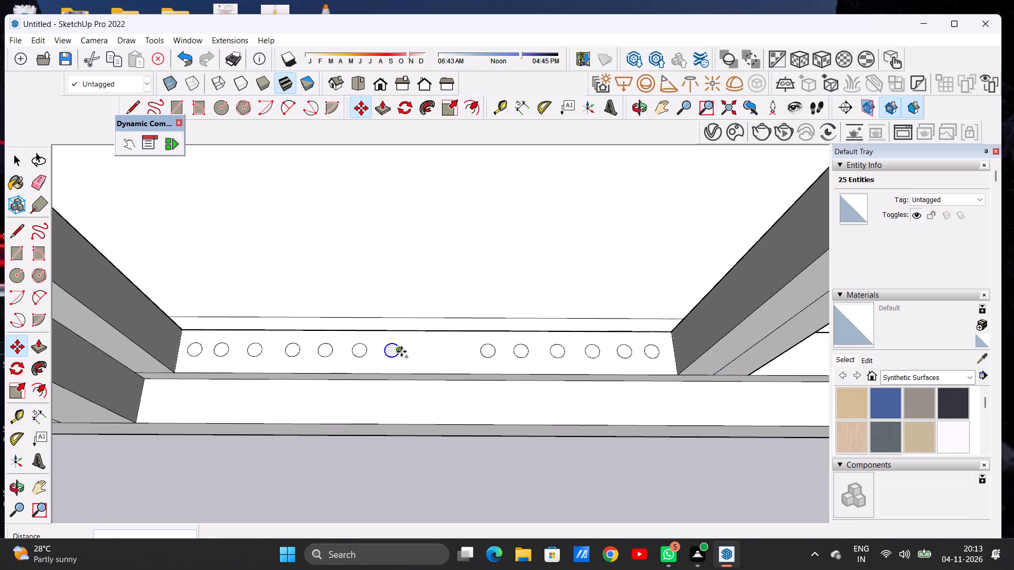
key("m")
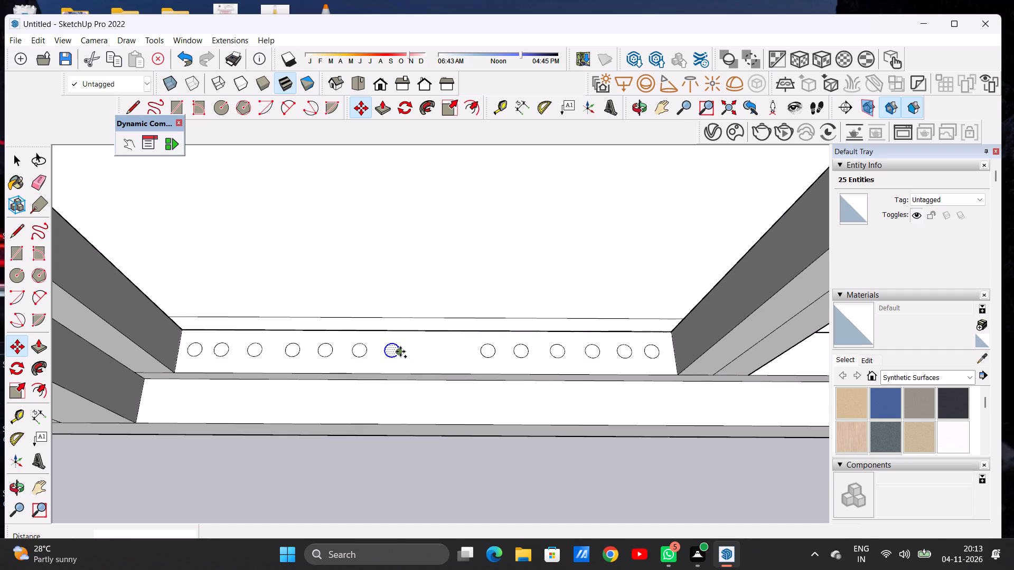
left_click(400, 351)
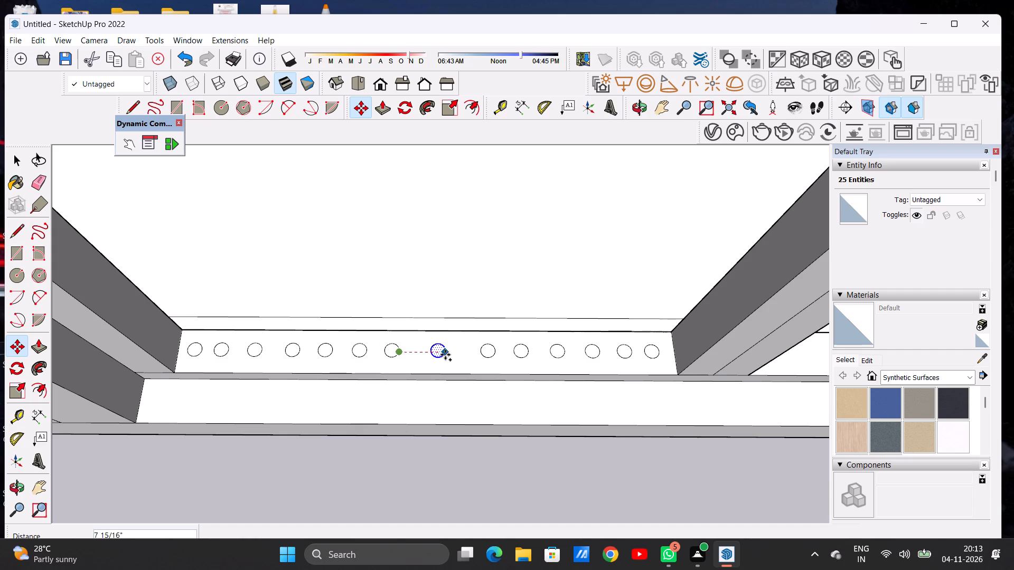
left_click(447, 355)
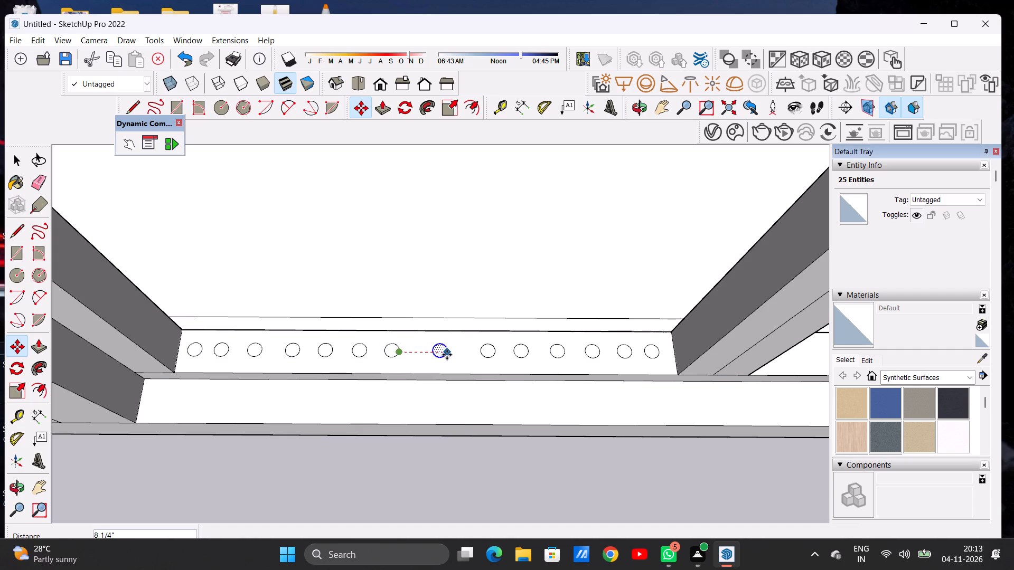
Move the middle circle about 3 3/8" toward the side upright to even out its spacing from the neighbouring circle.
key("space")
scroll(346, 372, "down", 5)
scroll(406, 361, "up", 10)
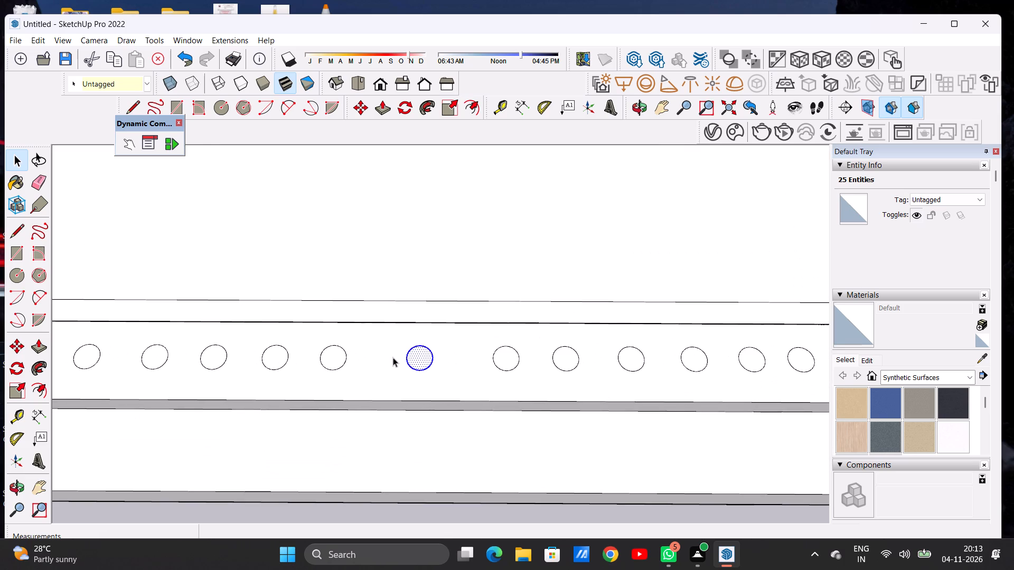
key("m")
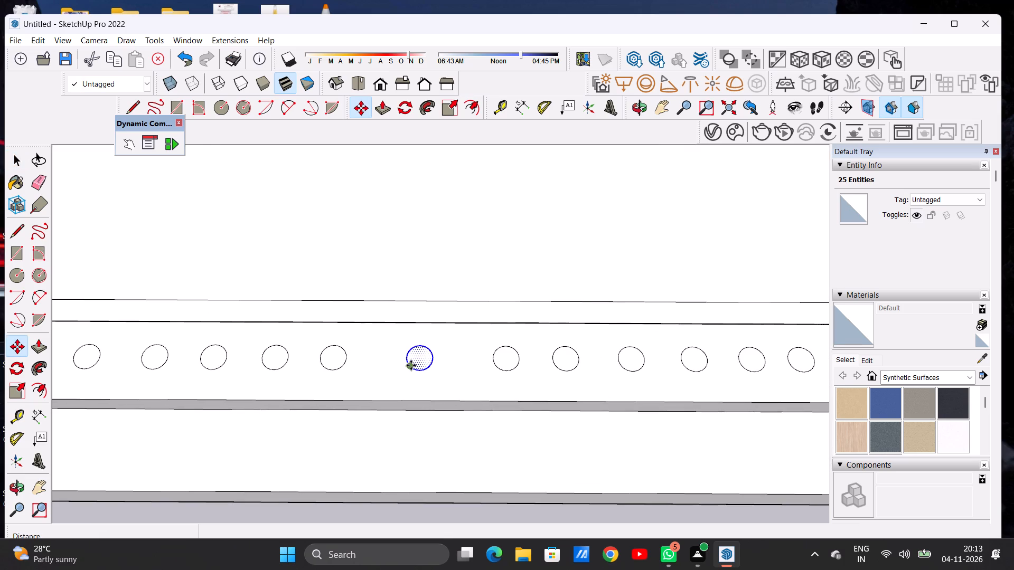
left_click(411, 365)
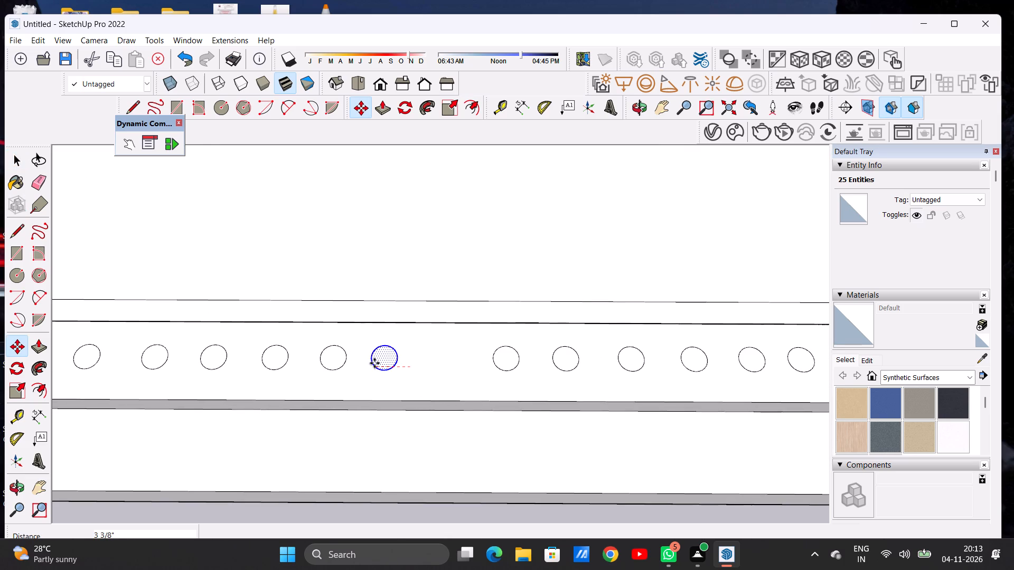
left_click(374, 365)
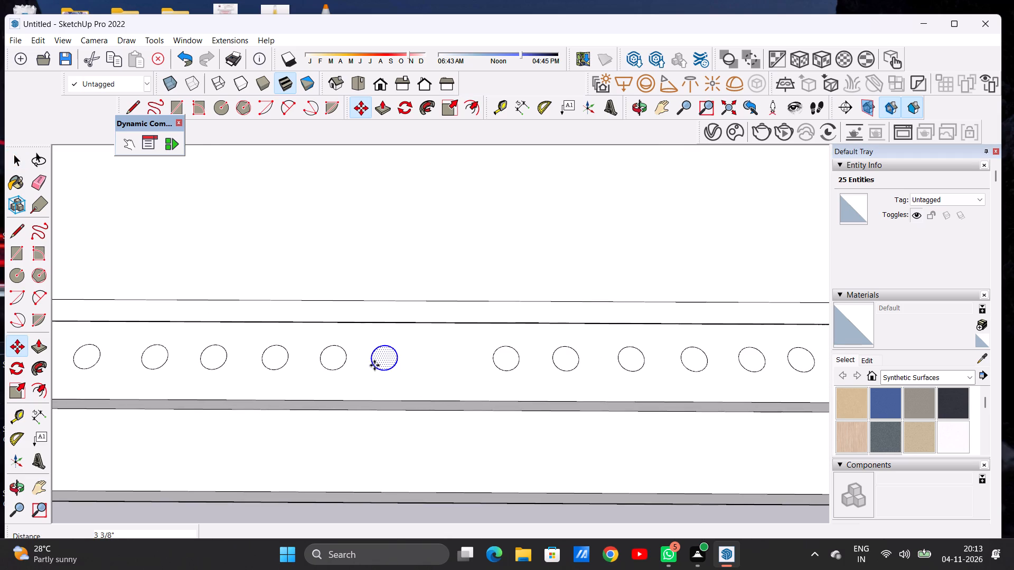
Copy the moved circle about 5 9/16" toward the central upright to fill the last gap in the row, and clear the selection.
left_click(391, 366)
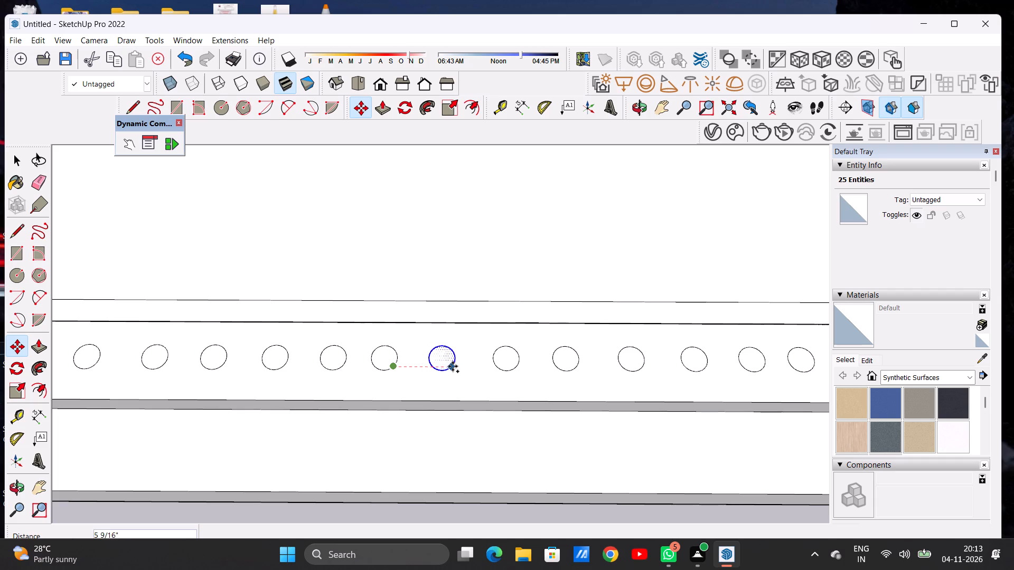
left_click(454, 366)
key("space")
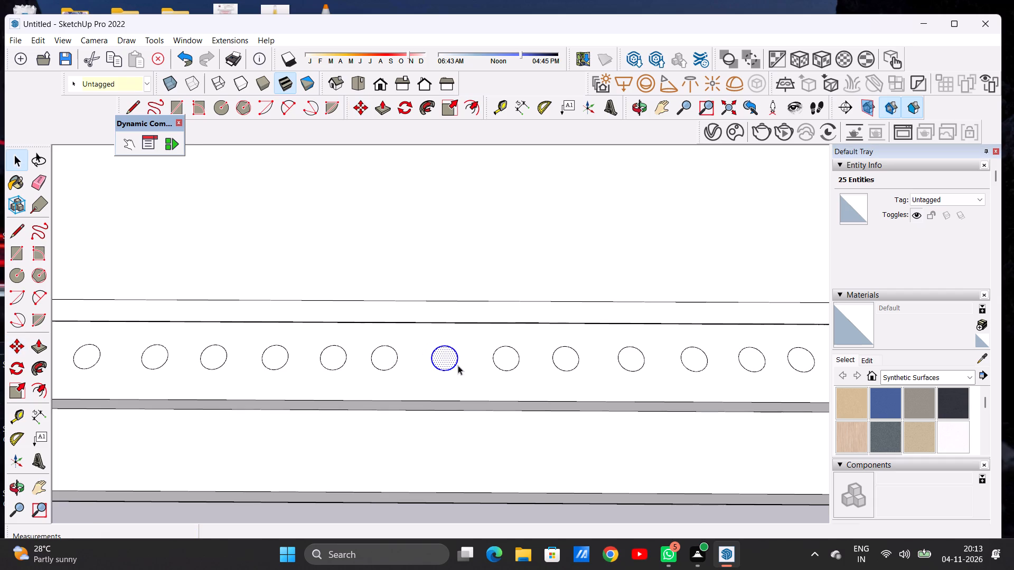
scroll(415, 357, "down", 20)
scroll(415, 357, "down", 2)
left_click(457, 424)
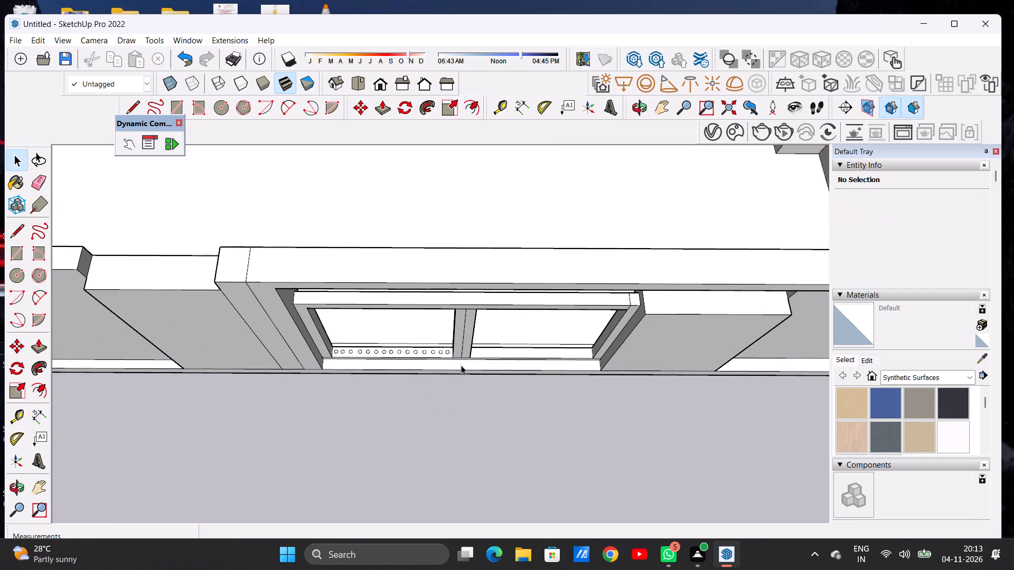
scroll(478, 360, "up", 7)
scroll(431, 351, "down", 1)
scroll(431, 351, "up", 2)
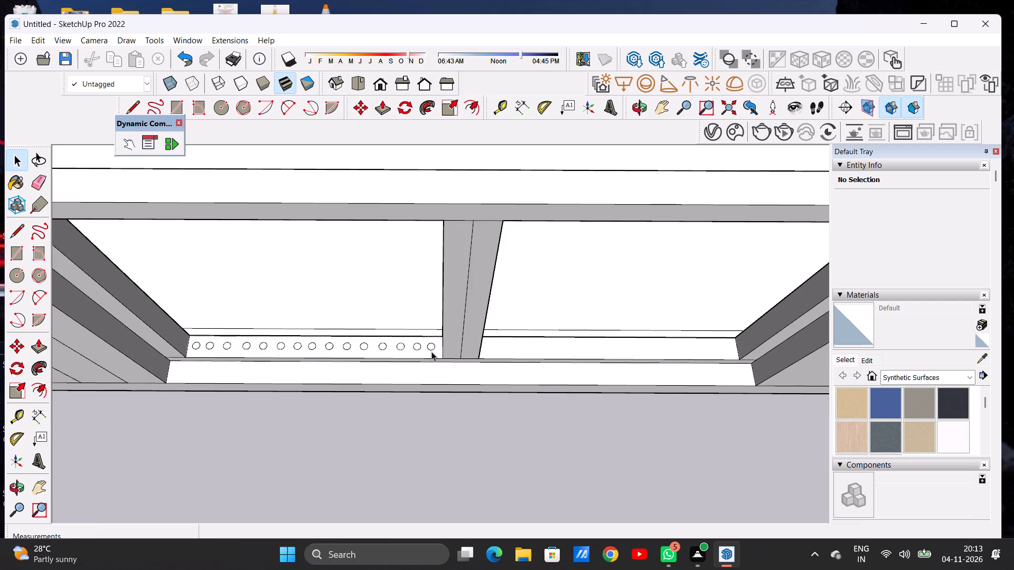
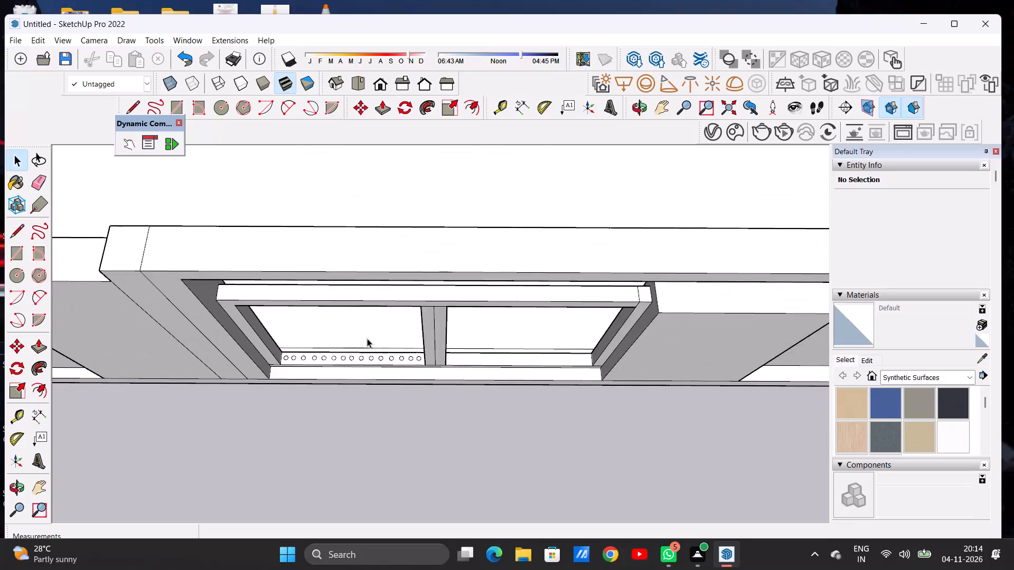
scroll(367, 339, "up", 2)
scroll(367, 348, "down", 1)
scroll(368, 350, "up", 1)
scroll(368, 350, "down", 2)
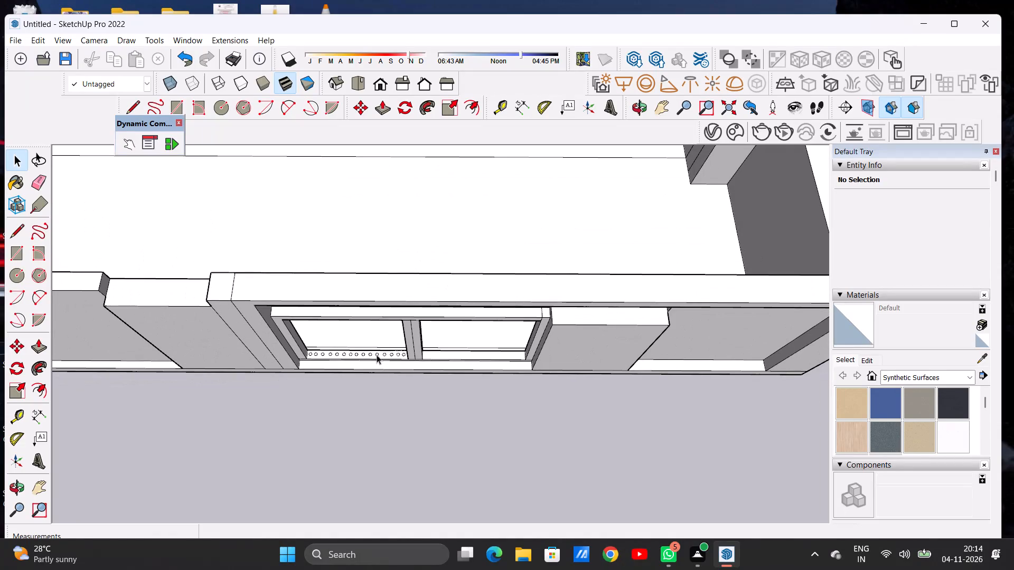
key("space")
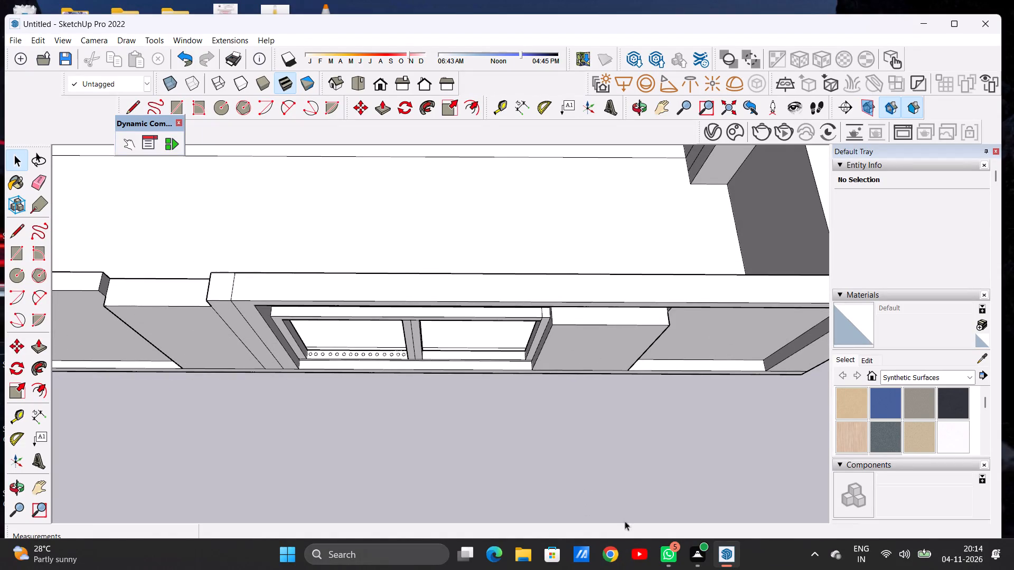
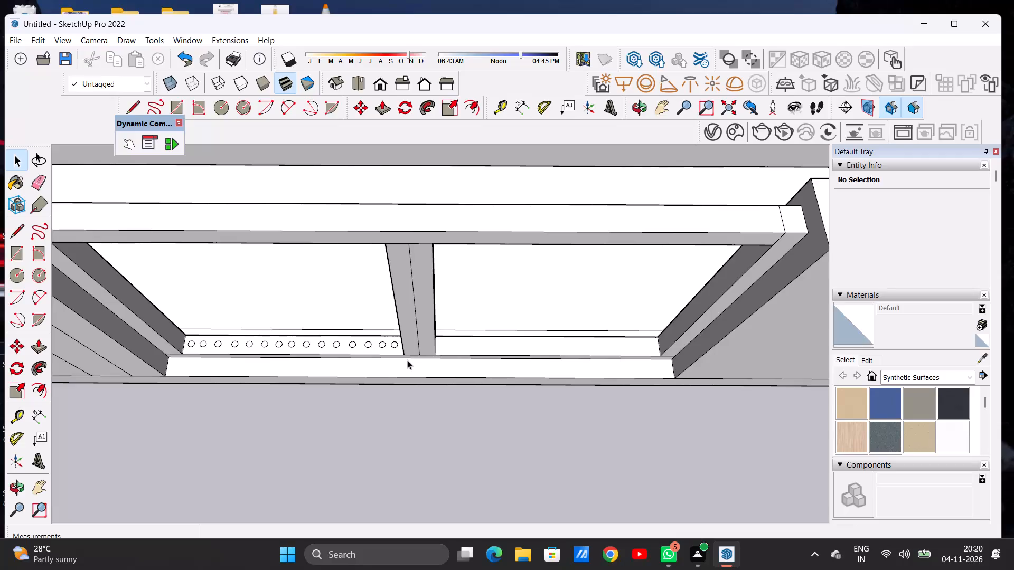
Copy the left bay's last bar circle past the middle upright into the right bay, about 1' 7 13/16" along the threshold.
scroll(395, 346, "up", 4)
scroll(396, 344, "down", 1)
scroll(396, 344, "up", 4)
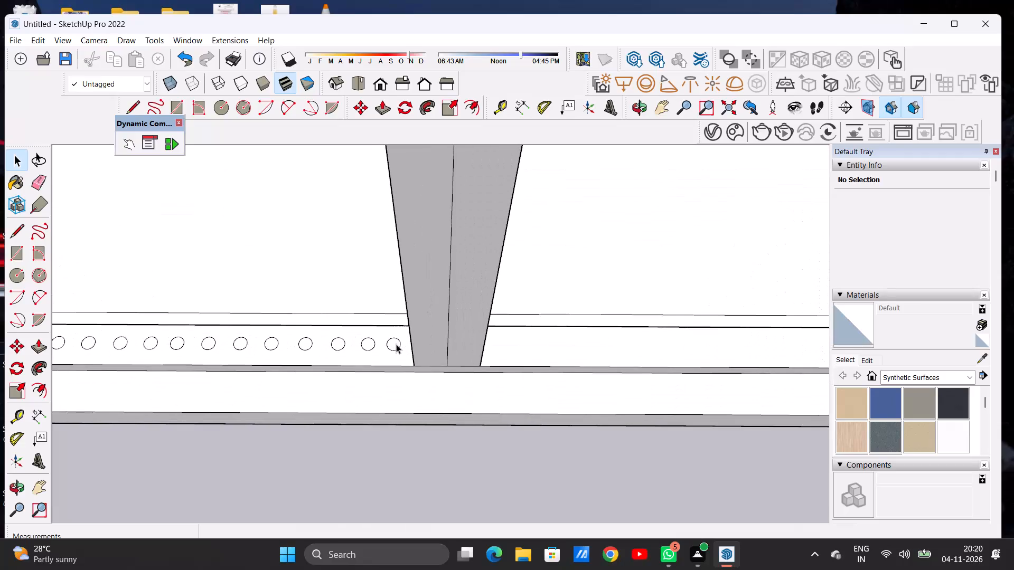
double_click(396, 344)
key("m")
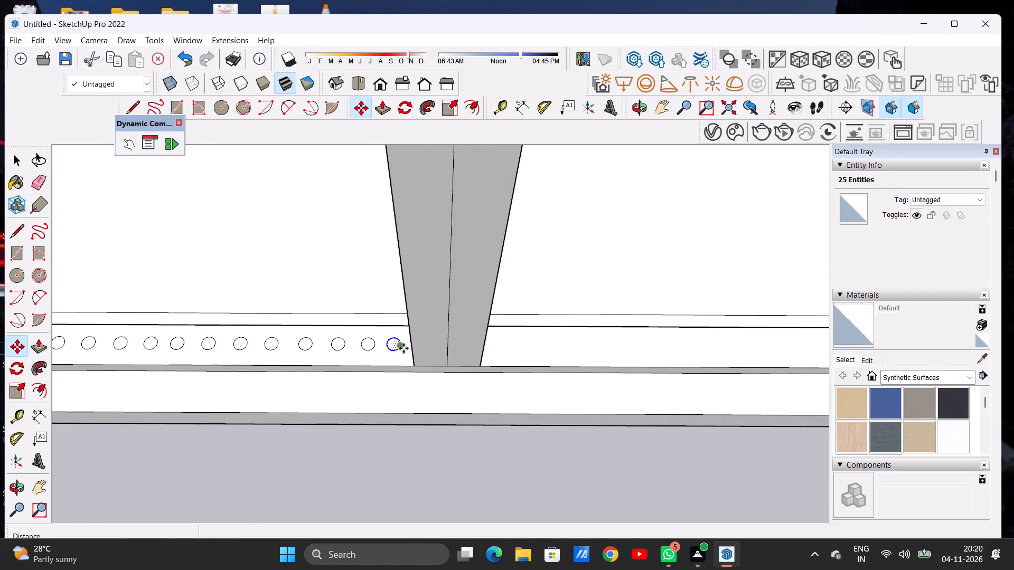
left_click(403, 348)
scroll(425, 347, "down", 4)
scroll(495, 349, "up", 2)
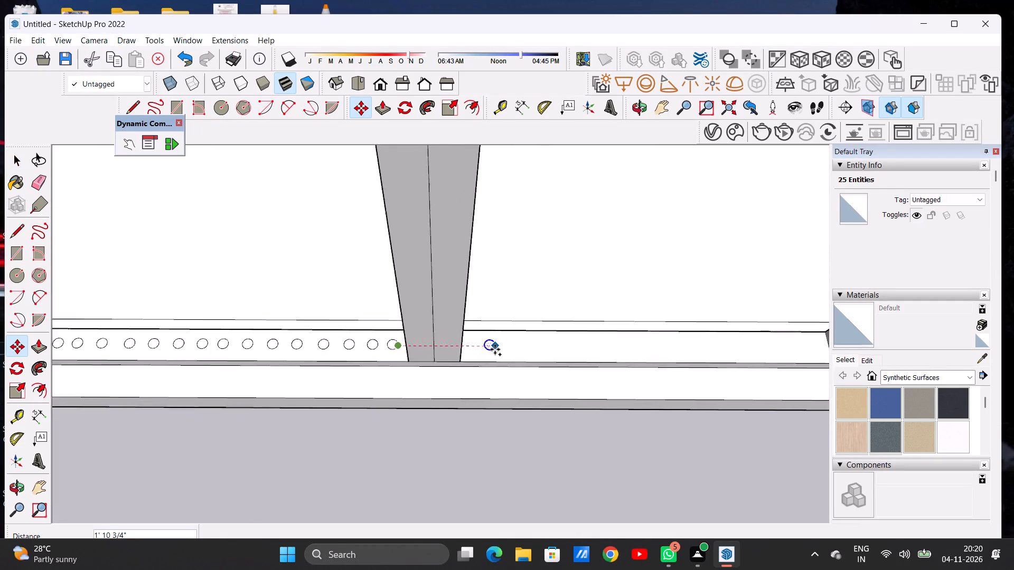
scroll(495, 349, "up", 3)
left_click(476, 350)
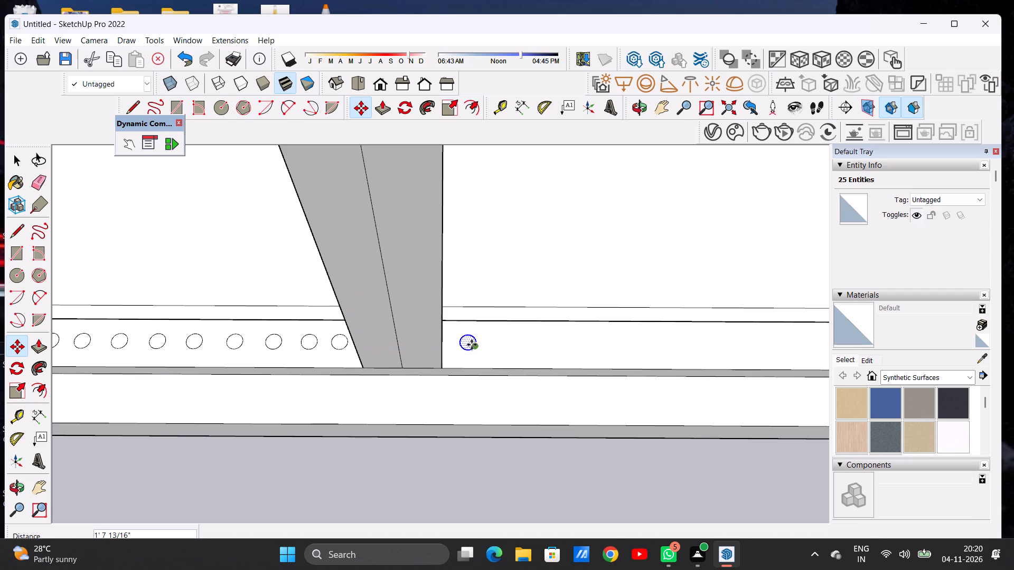
Copy the right bay's first circle about 6' 5 7/16" along the threshold, beside the far upright.
left_click(472, 345)
scroll(468, 343, "down", 3)
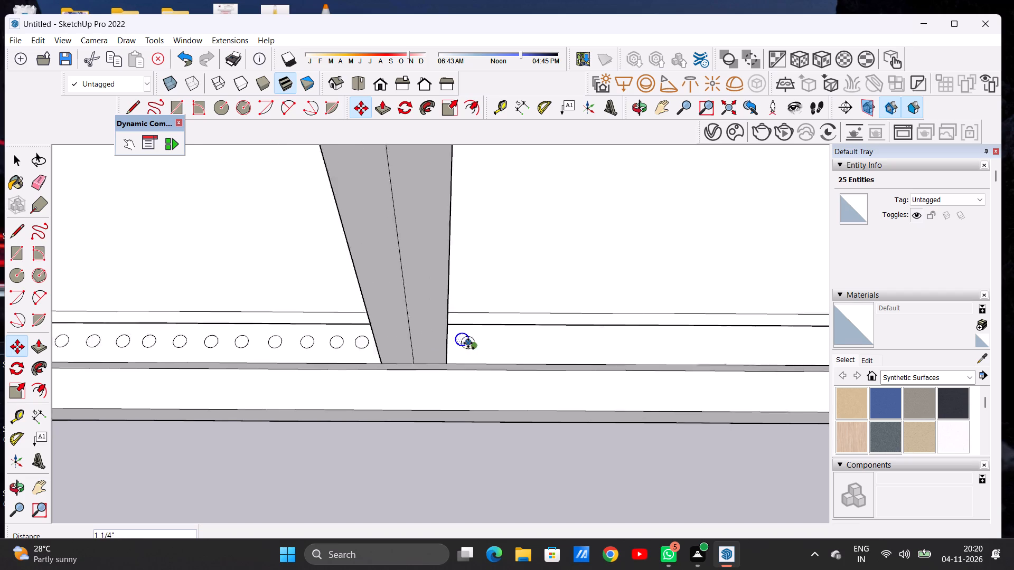
scroll(468, 343, "down", 6)
scroll(625, 349, "up", 8)
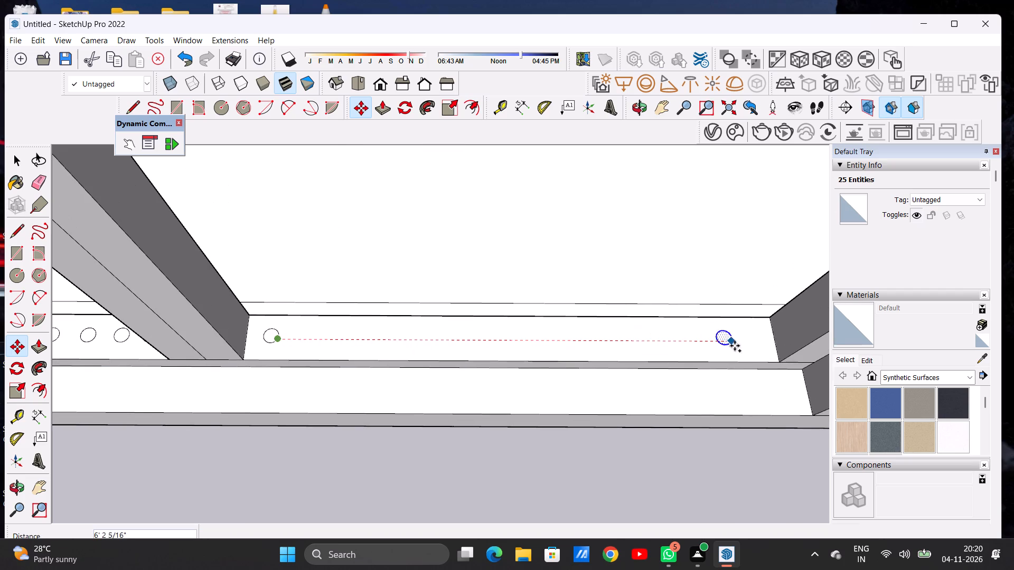
left_click(752, 344)
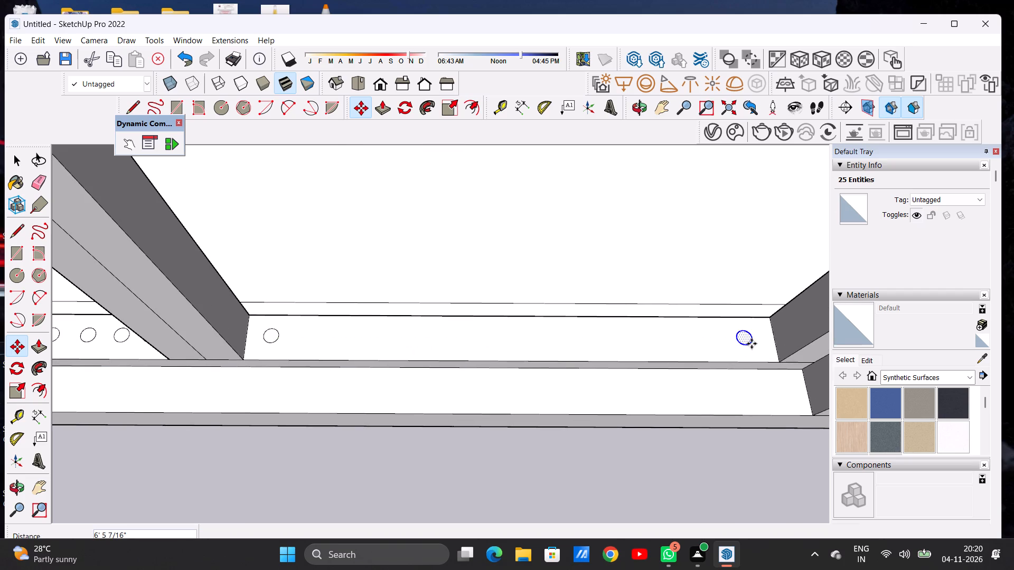
Copy the circle six times inward from both ends of the right bay, three per end, about 5 1/2" apart.
left_click(752, 344)
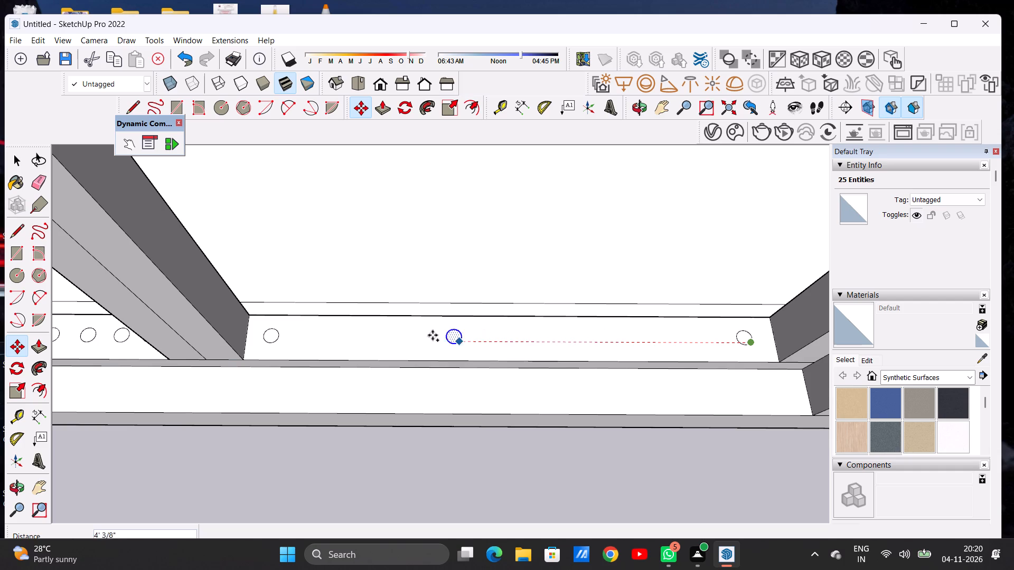
left_click(310, 343)
left_click(310, 343)
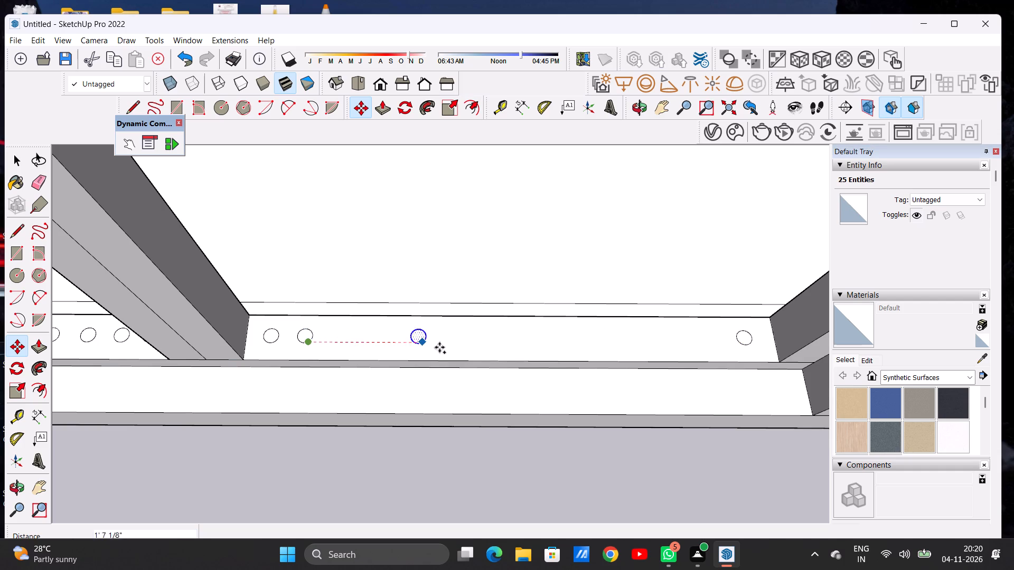
left_click(716, 344)
left_click(716, 344)
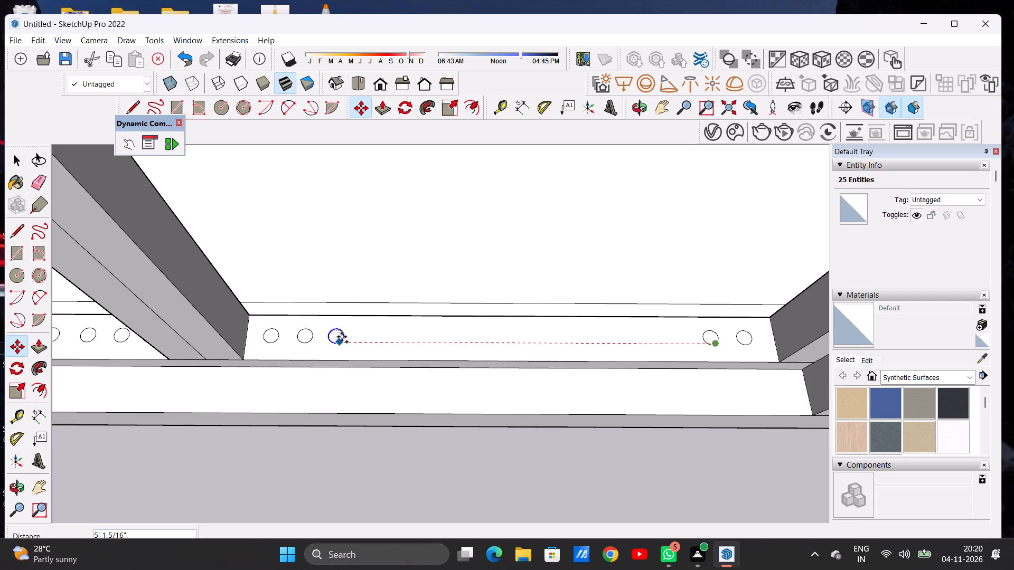
left_click(344, 337)
left_click(344, 337)
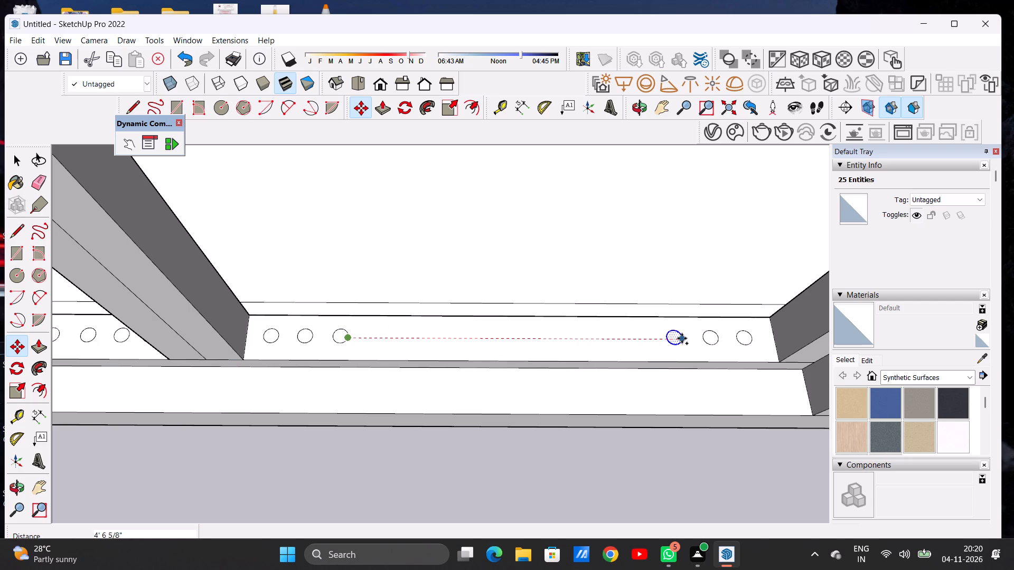
left_click(684, 338)
left_click(684, 338)
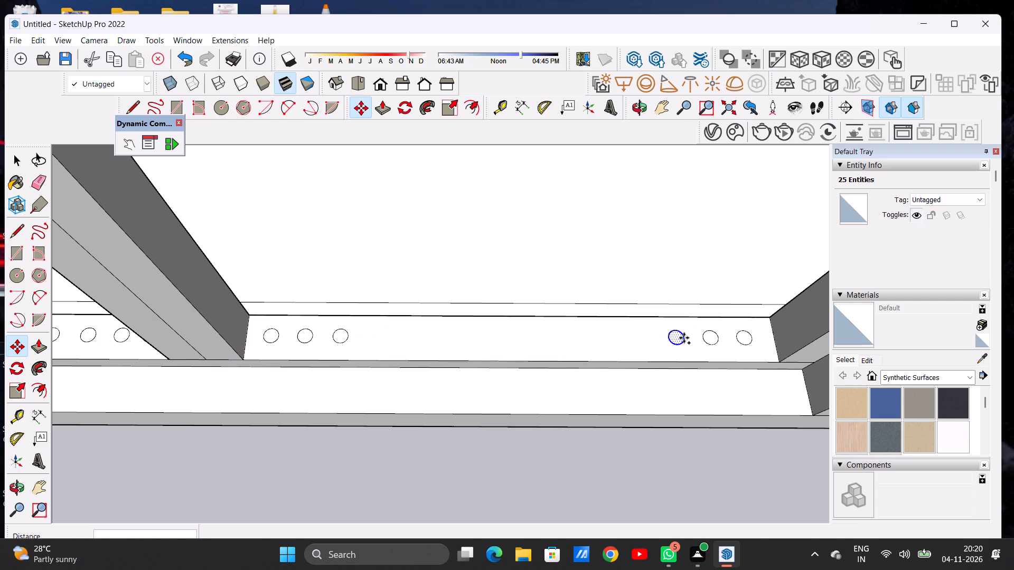
left_click(381, 335)
left_click(381, 335)
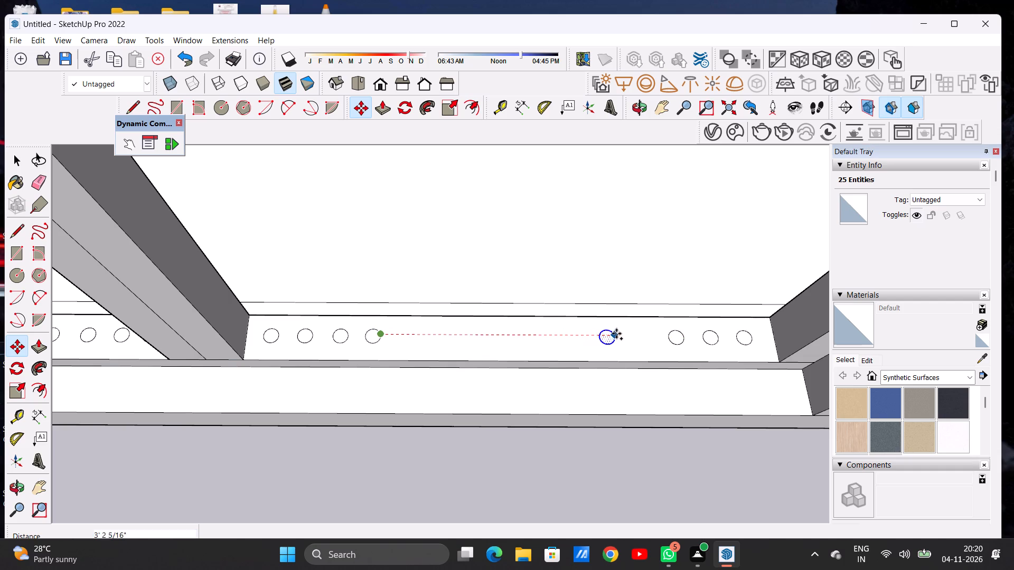
left_click(651, 338)
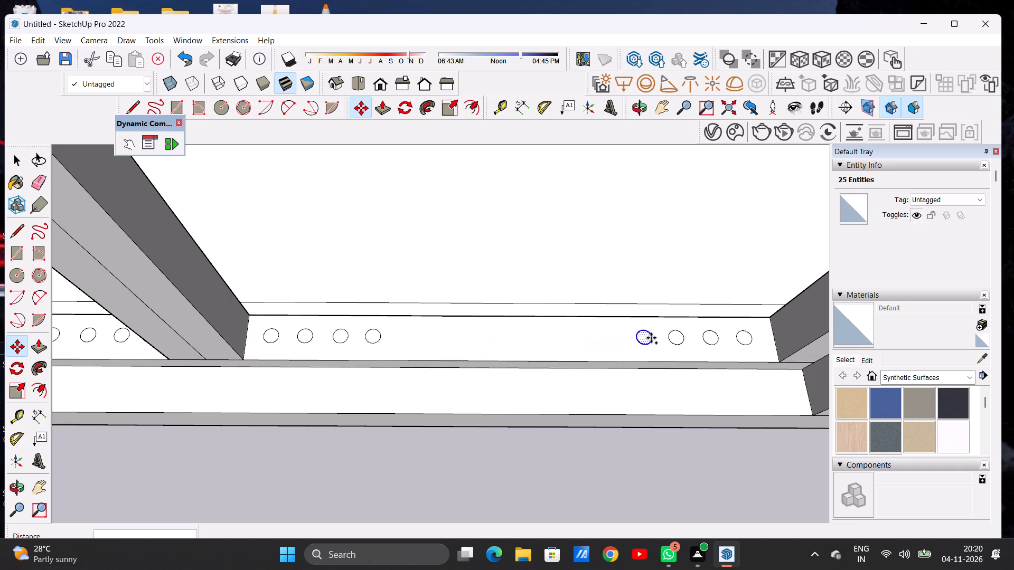
Continue the right bay's row inward with four more circle copies, two from each side, at matching spacing.
left_click(651, 338)
left_click(416, 332)
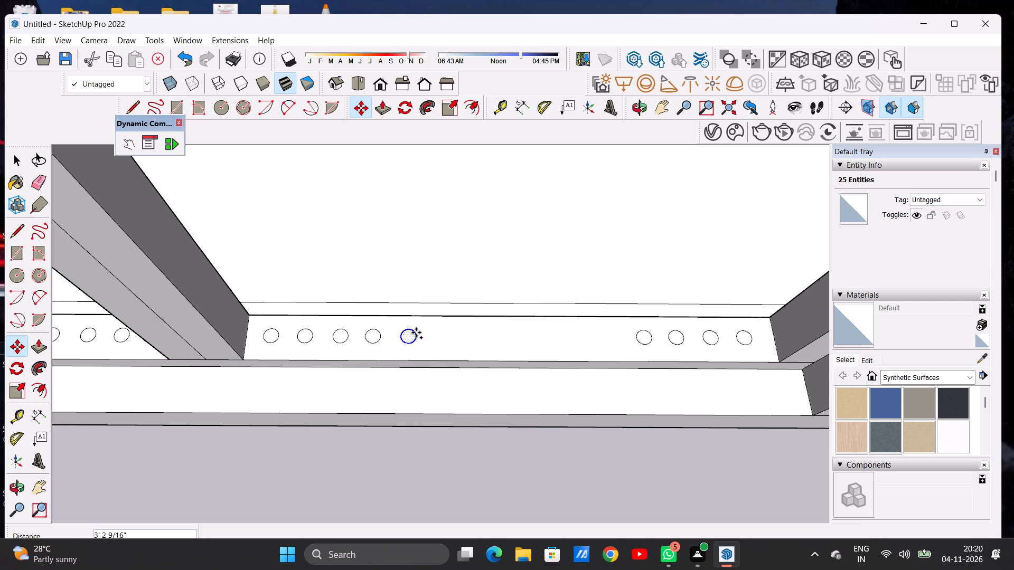
left_click(416, 332)
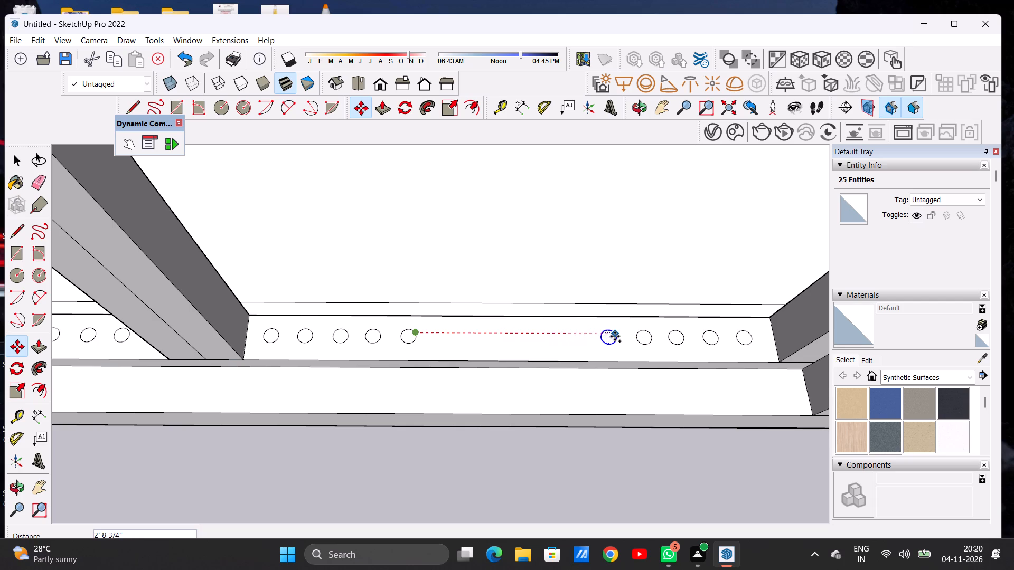
left_click(615, 336)
left_click(615, 336)
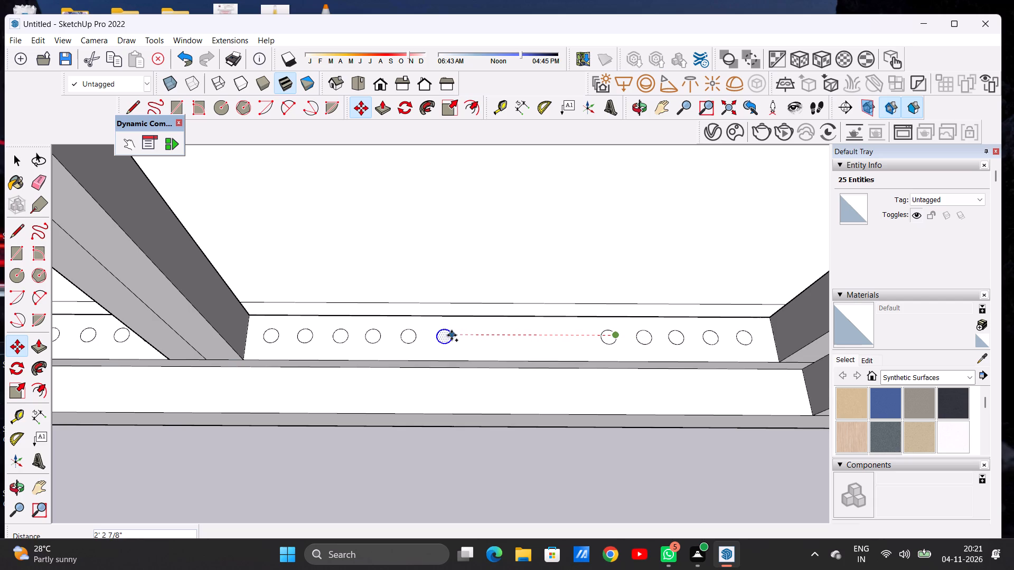
left_click(447, 335)
left_click(447, 335)
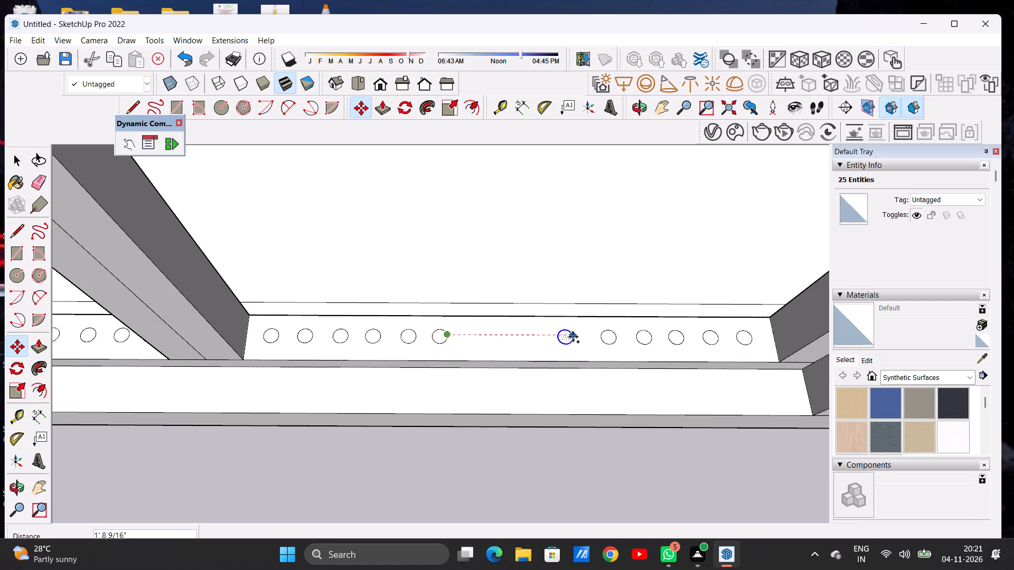
left_click(582, 337)
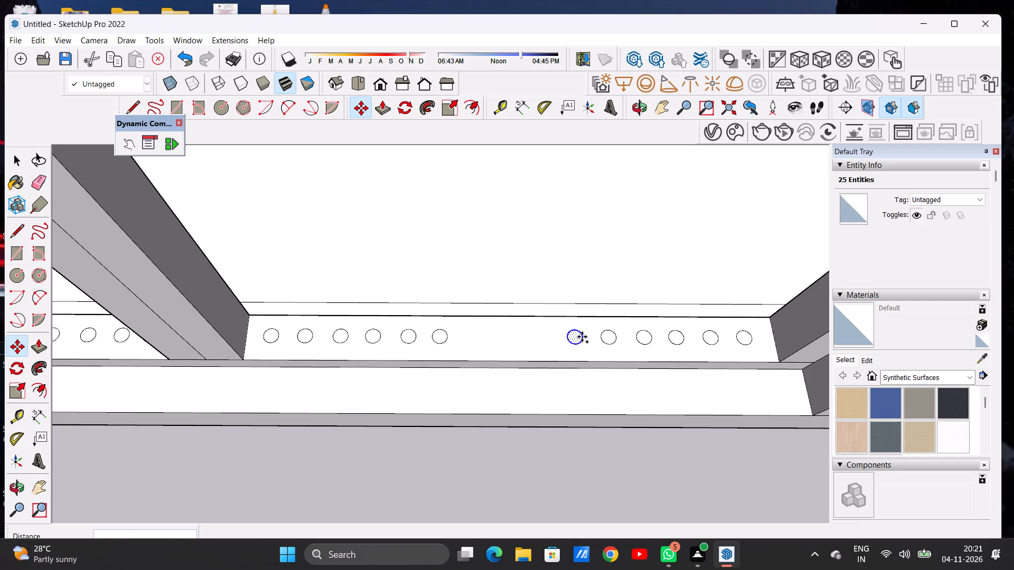
Fill the remaining middle gap of the right bay's row with three evenly spaced circle copies.
left_click(582, 337)
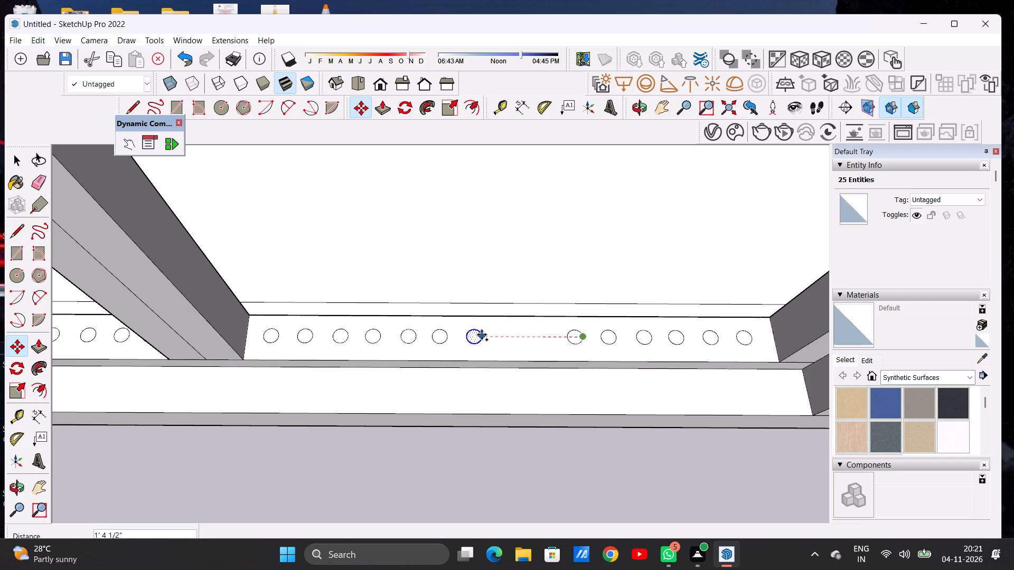
left_click(482, 335)
left_click(482, 335)
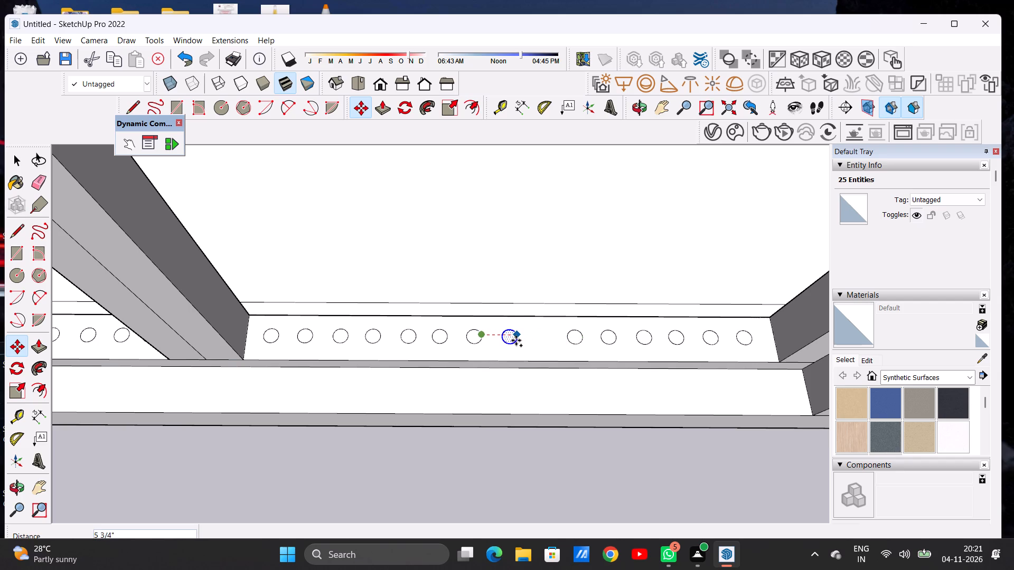
left_click(514, 341)
left_click(514, 341)
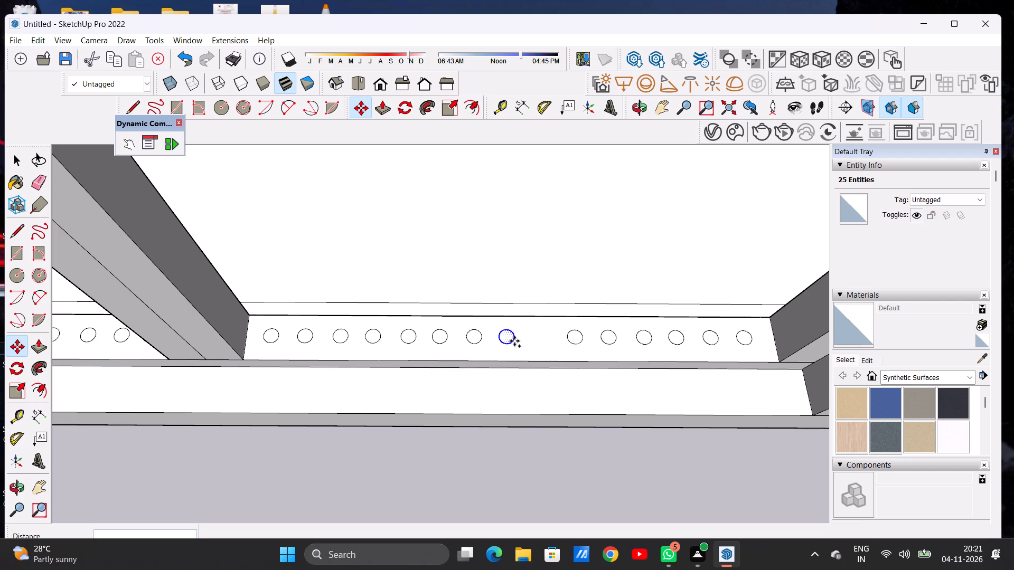
key("m")
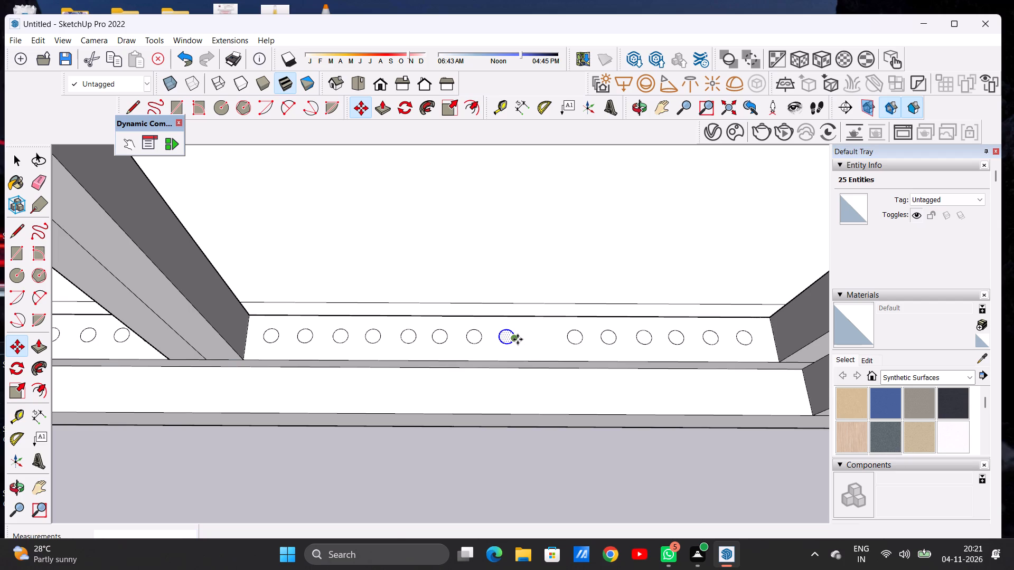
left_click(515, 340)
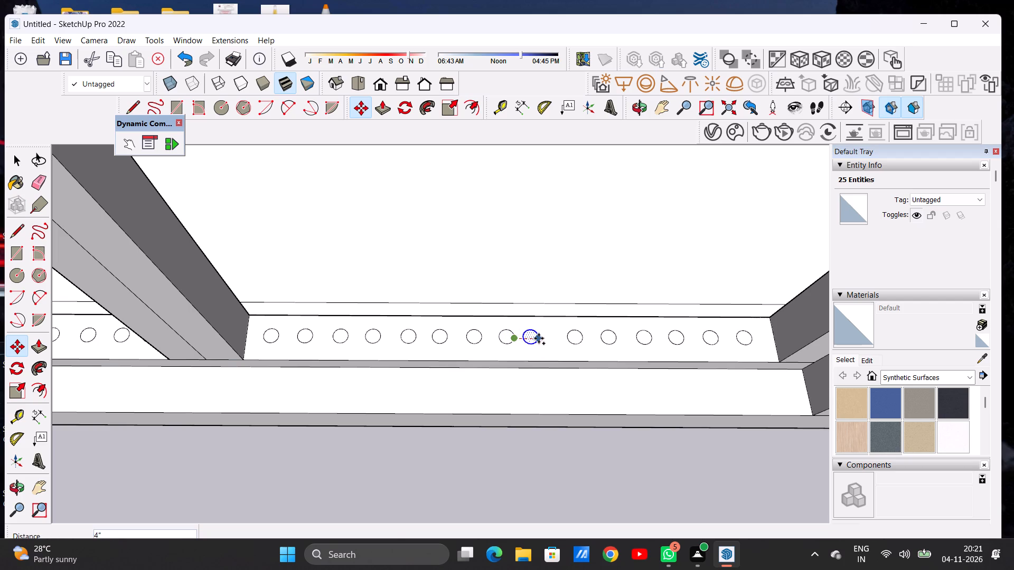
left_click(547, 338)
key("space")
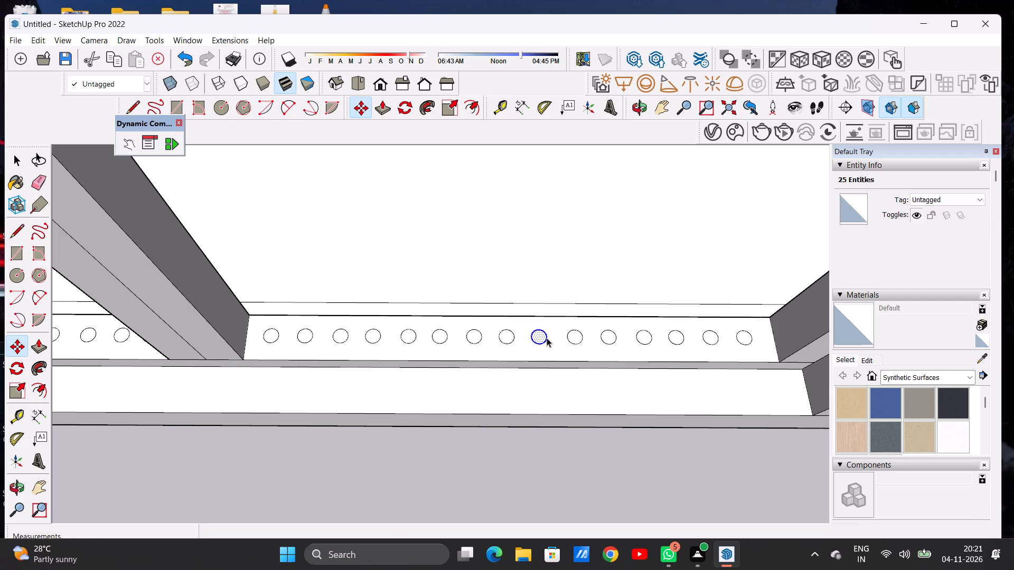
scroll(477, 349, "down", 10)
scroll(455, 374, "up", 1)
scroll(457, 377, "down", 2)
left_click(508, 447)
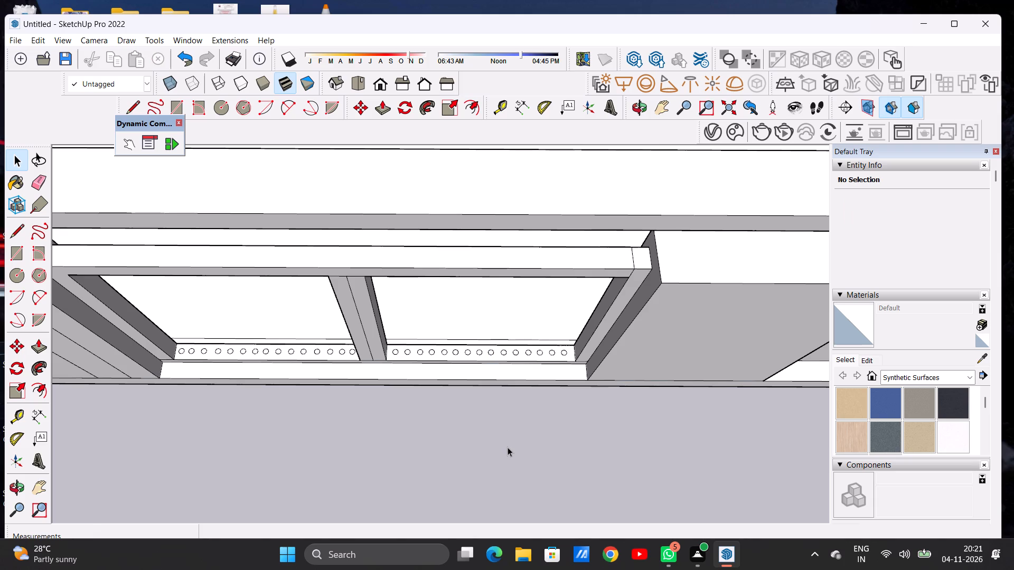
Push/Pull the right bay's endmost circle by the far upright about 6' 11 7/8" up to the top rail's underside.
key("o")
left_click_drag(546, 439, 554, 376)
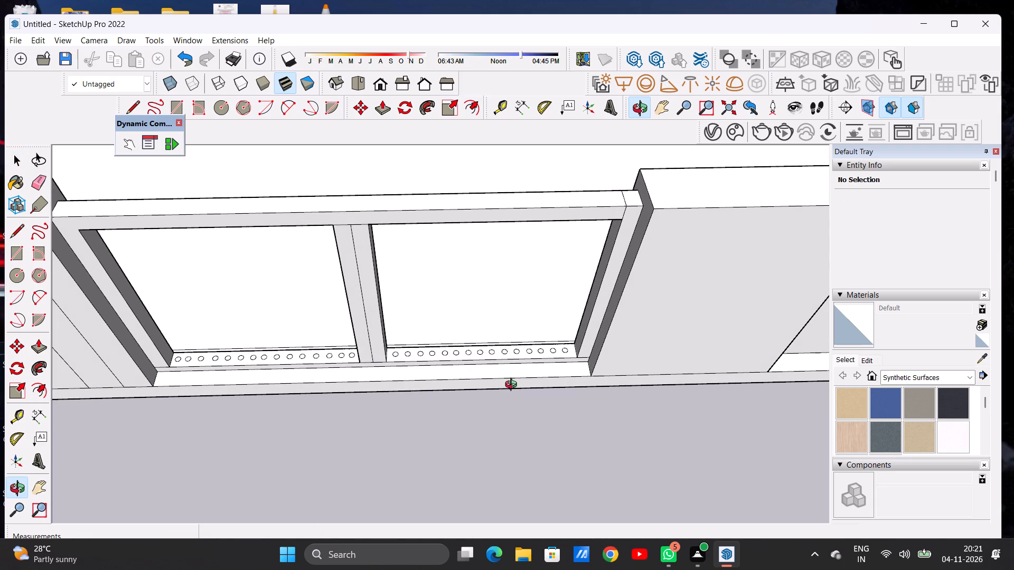
scroll(521, 392, "down", 6)
scroll(522, 345, "up", 3)
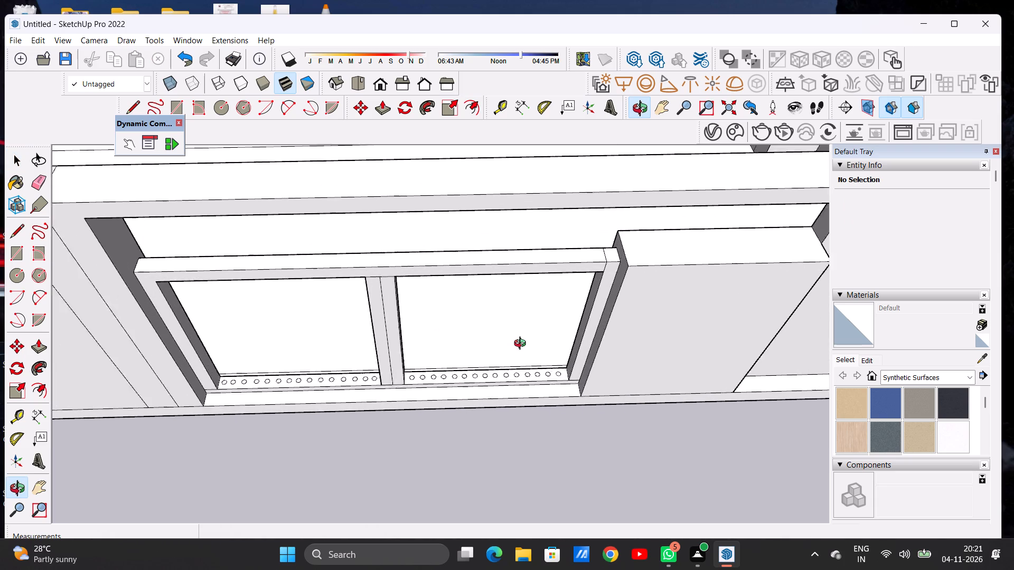
scroll(522, 345, "up", 4)
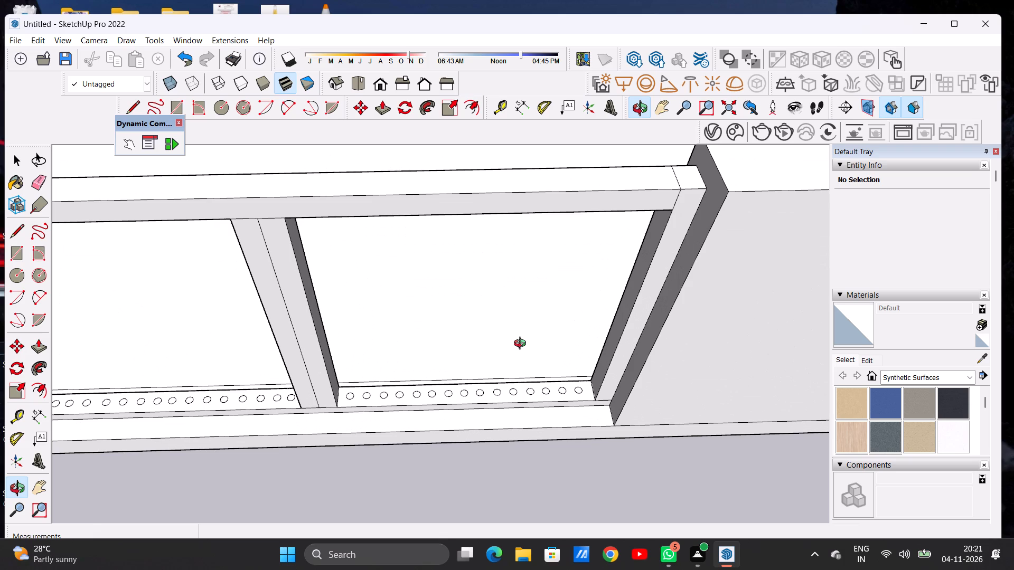
scroll(522, 345, "down", 5)
scroll(559, 383, "up", 1)
scroll(559, 383, "down", 1)
scroll(559, 383, "up", 1)
scroll(559, 383, "down", 1)
scroll(559, 383, "up", 6)
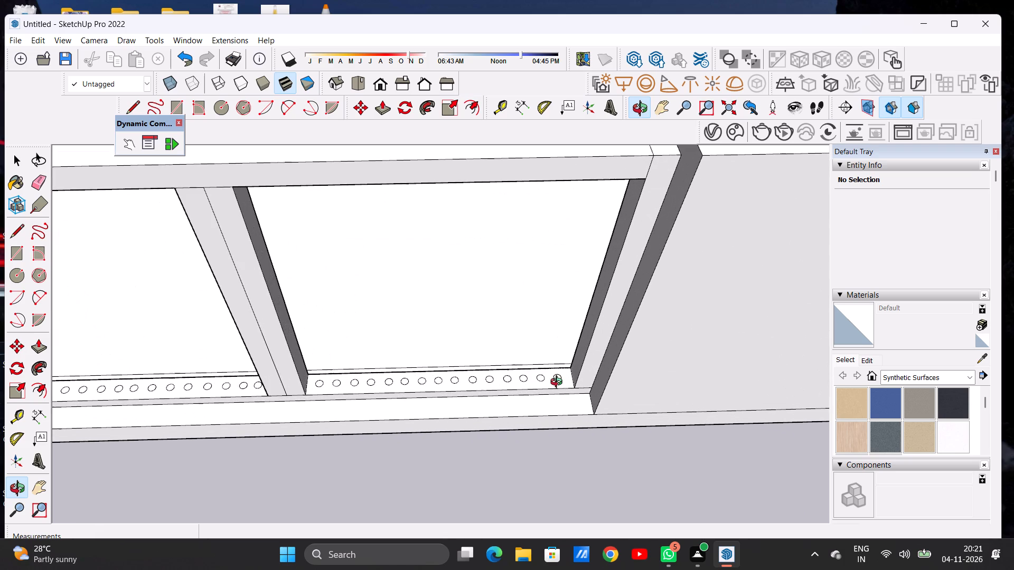
key("p")
scroll(567, 381, "up", 10)
left_click(548, 373)
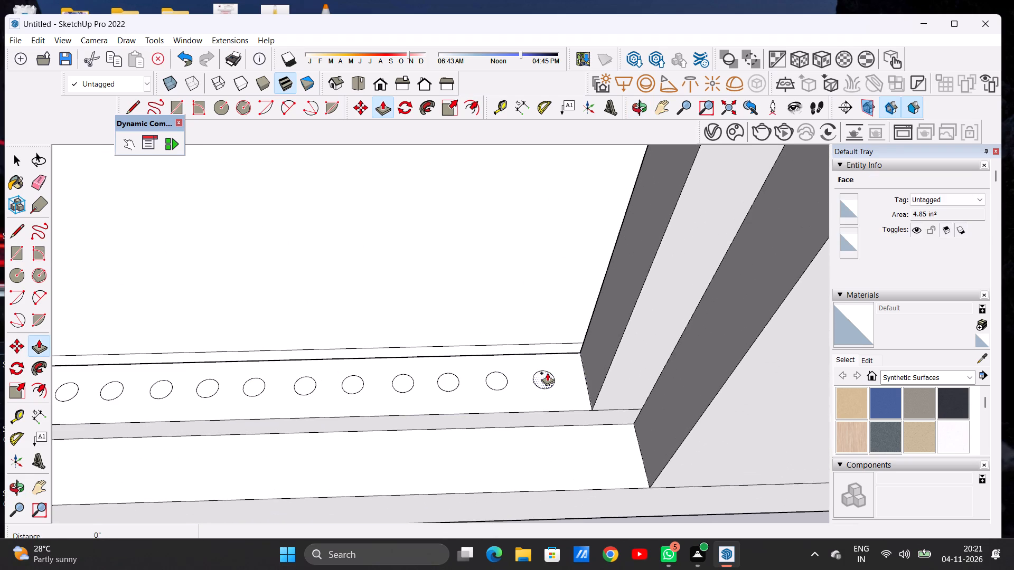
scroll(559, 284, "down", 9)
scroll(559, 332, "up", 2)
scroll(559, 332, "down", 8)
scroll(578, 198, "up", 5)
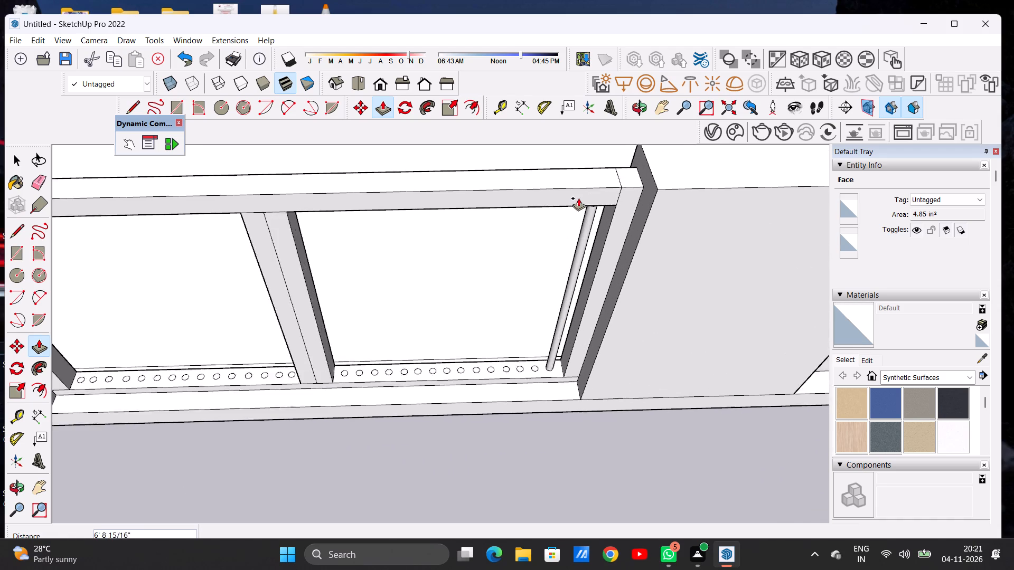
scroll(578, 198, "up", 5)
left_click(647, 208)
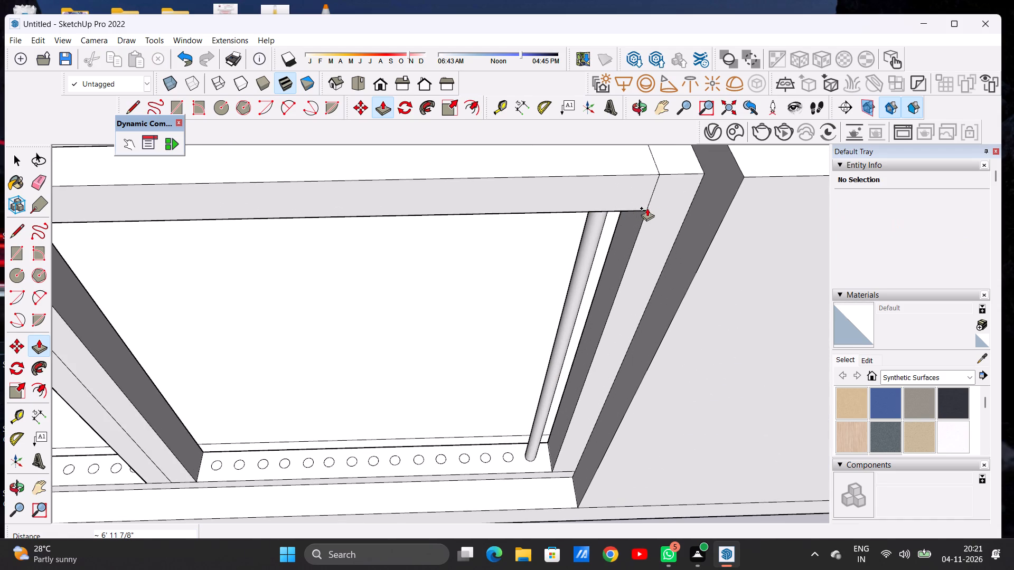
Push/Pull the right bay's second circle from the far upright about 6' 11 7/8" up to the top rail's underside.
scroll(476, 517, "up", 4)
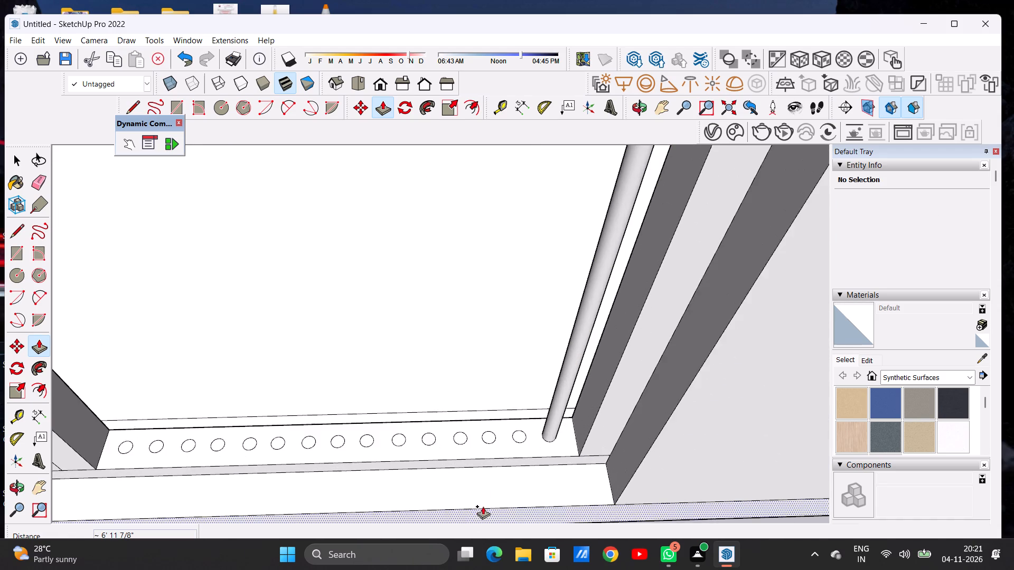
scroll(483, 506, "up", 6)
left_click(549, 393)
scroll(528, 325, "down", 4)
scroll(525, 329, "up", 1)
scroll(525, 329, "down", 4)
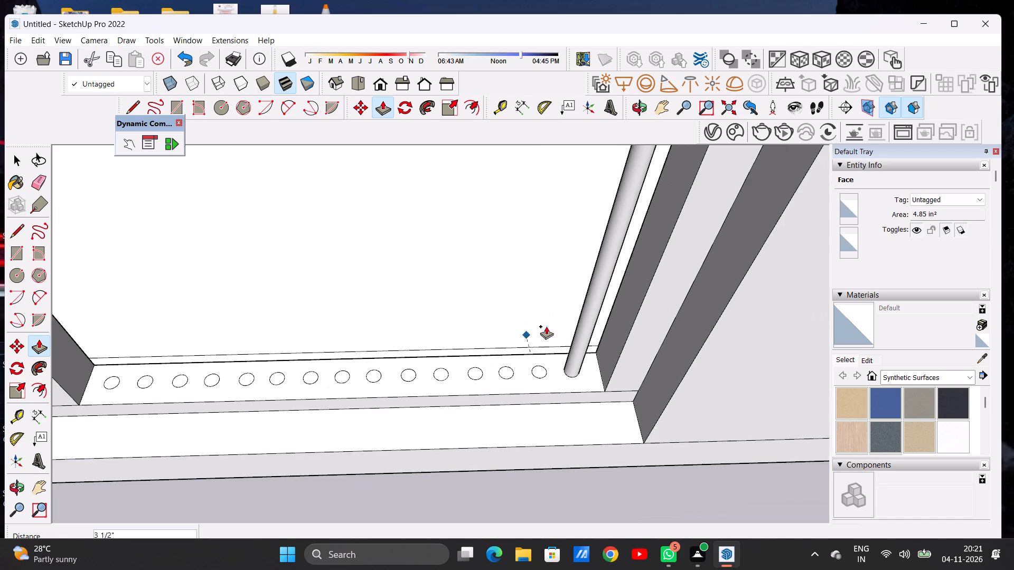
scroll(546, 326, "down", 8)
scroll(555, 329, "up", 1)
scroll(555, 329, "down", 5)
scroll(576, 214, "up", 10)
scroll(622, 257, "down", 1)
scroll(622, 257, "up", 2)
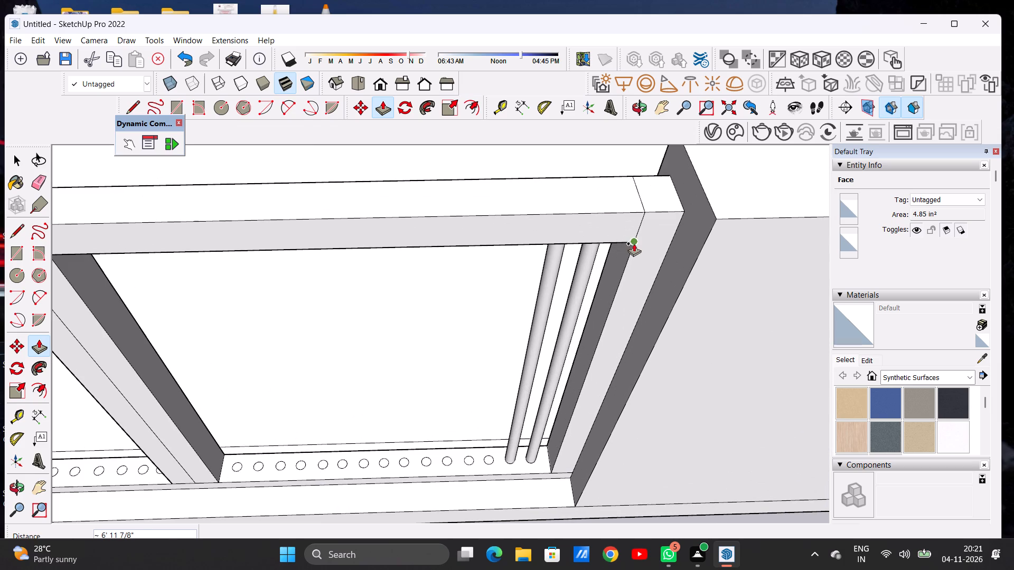
left_click(634, 243)
Extrude the third circle from the right bay's far upright about 6' 11 7/8", level with the top rail's underside.
scroll(480, 473, "up", 13)
scroll(486, 443, "down", 1)
scroll(486, 443, "up", 1)
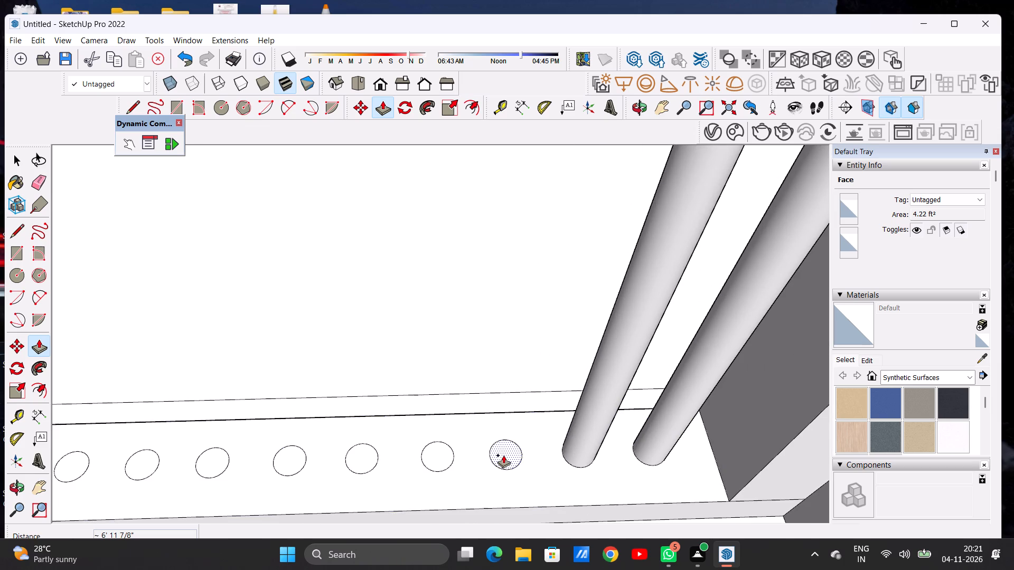
left_click(503, 455)
scroll(504, 314, "down", 4)
scroll(504, 341, "up", 1)
scroll(504, 341, "down", 2)
scroll(504, 342, "up", 1)
scroll(504, 344, "down", 20)
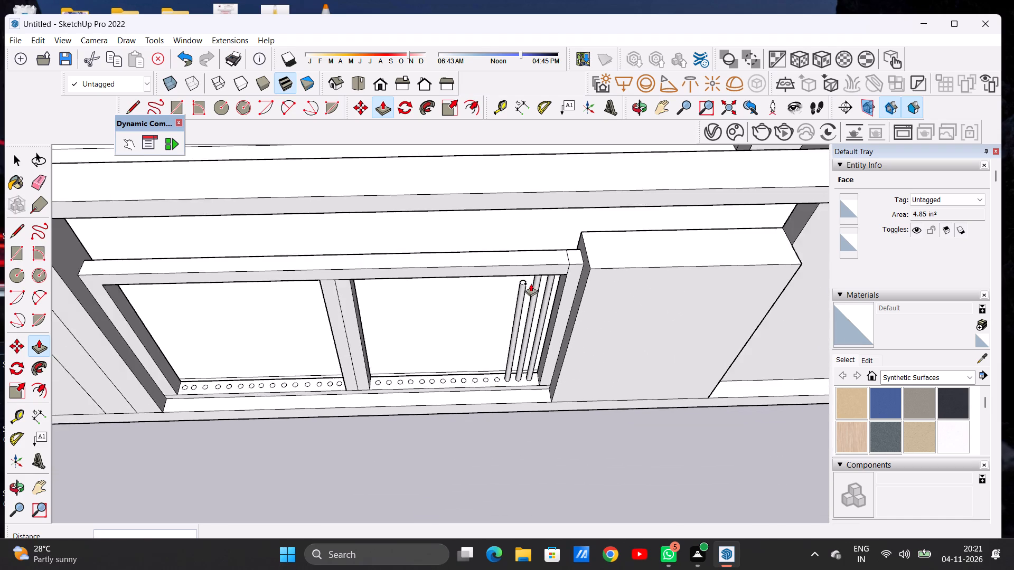
scroll(531, 283, "up", 1)
scroll(531, 283, "down", 1)
scroll(531, 283, "up", 3)
scroll(532, 275, "down", 1)
scroll(532, 275, "up", 1)
scroll(532, 275, "down", 1)
scroll(532, 275, "up", 2)
left_click(607, 264)
Raise the fourth circle from the right bay's far upright about 6' 11 7/8" into a bar meeting the top rail.
scroll(475, 458, "up", 4)
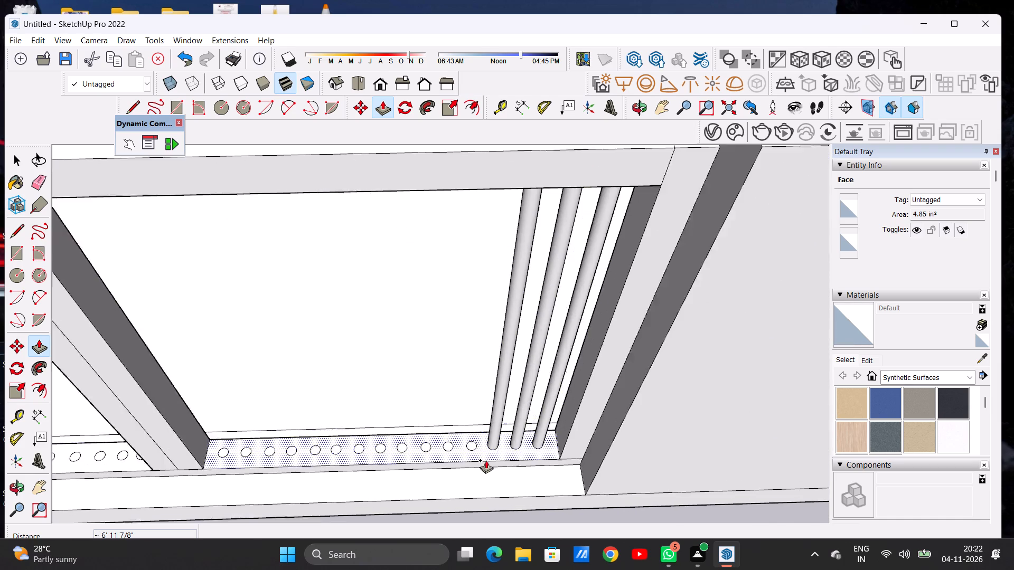
scroll(486, 460, "down", 1)
scroll(486, 460, "up", 7)
scroll(471, 435, "down", 1)
scroll(471, 435, "up", 1)
left_click(465, 439)
scroll(487, 299, "down", 11)
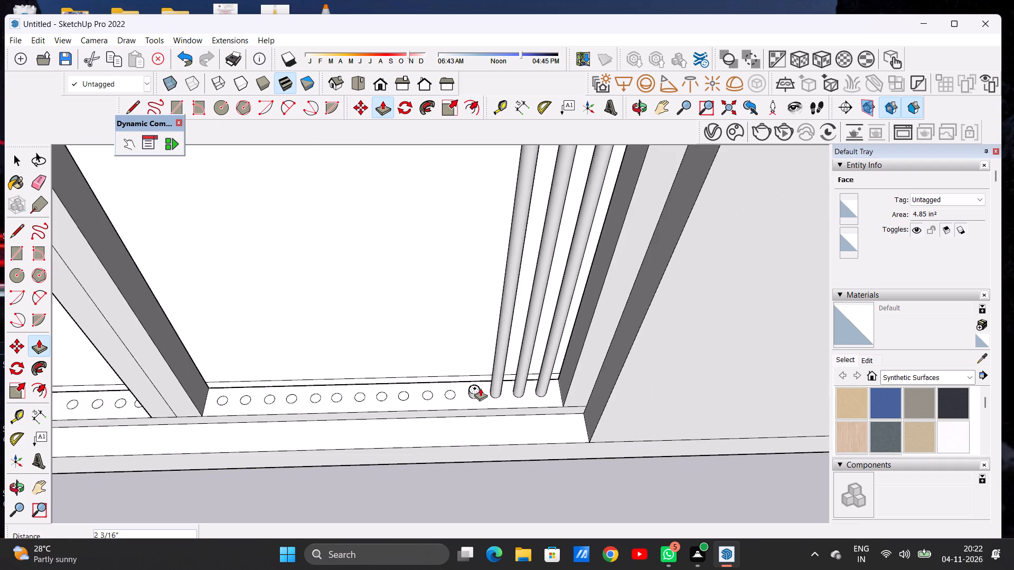
scroll(480, 388, "down", 9)
scroll(483, 323, "up", 14)
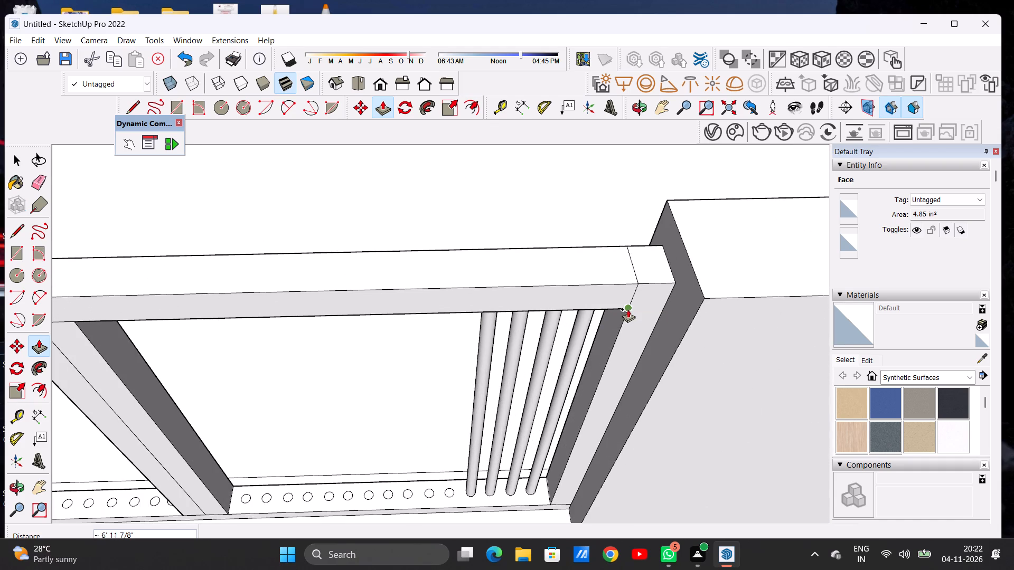
left_click(628, 308)
Push/Pull the fifth circle from the right bay's far upright about 6' 11 7/8" up to the top rail's underside.
scroll(439, 490, "up", 13)
left_click(445, 495)
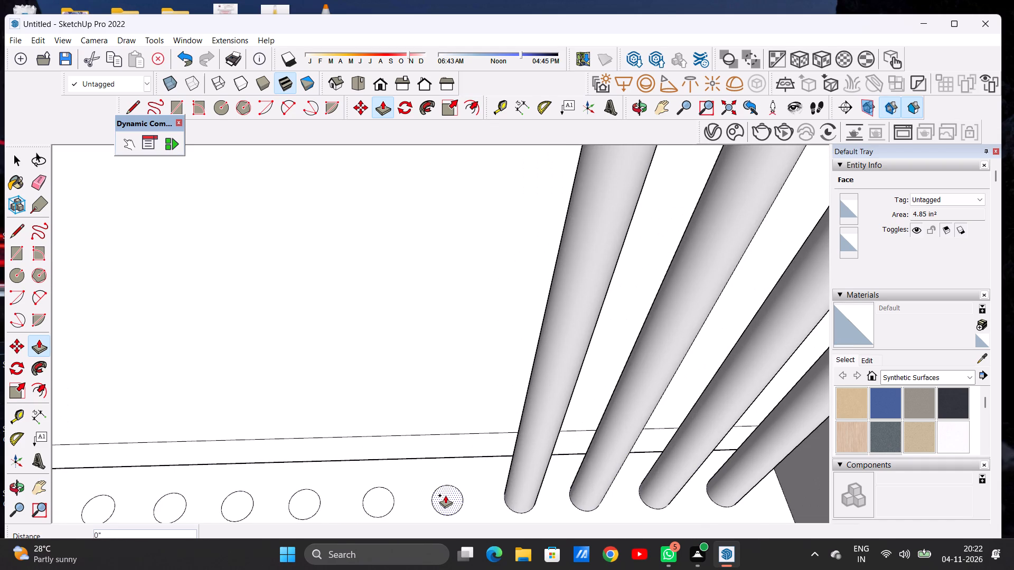
scroll(461, 377, "down", 19)
scroll(476, 286, "up", 4)
scroll(476, 286, "down", 3)
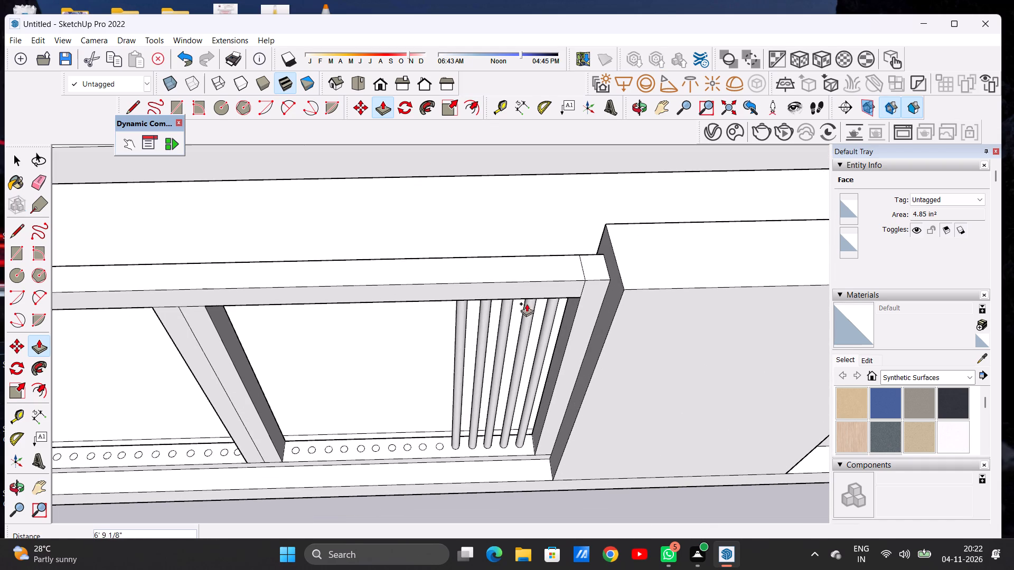
left_click(580, 293)
Extrude the sixth circle in the right bay, counted from the far upright, about 6' 11 7/8" to the top rail's underside.
scroll(442, 453, "up", 11)
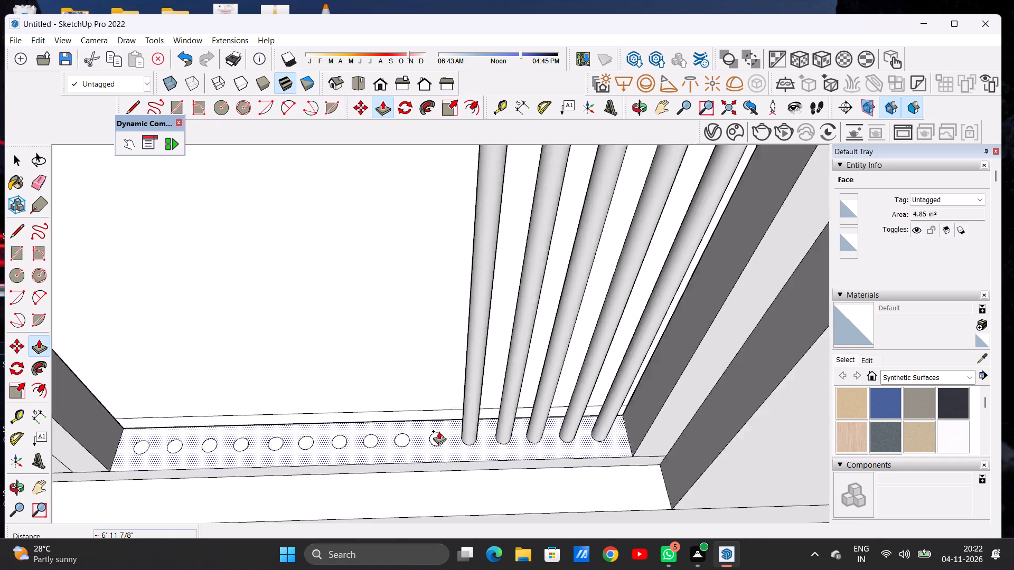
scroll(439, 431, "up", 4)
left_click(432, 449)
scroll(465, 302, "down", 11)
scroll(472, 357, "up", 1)
scroll(472, 357, "down", 5)
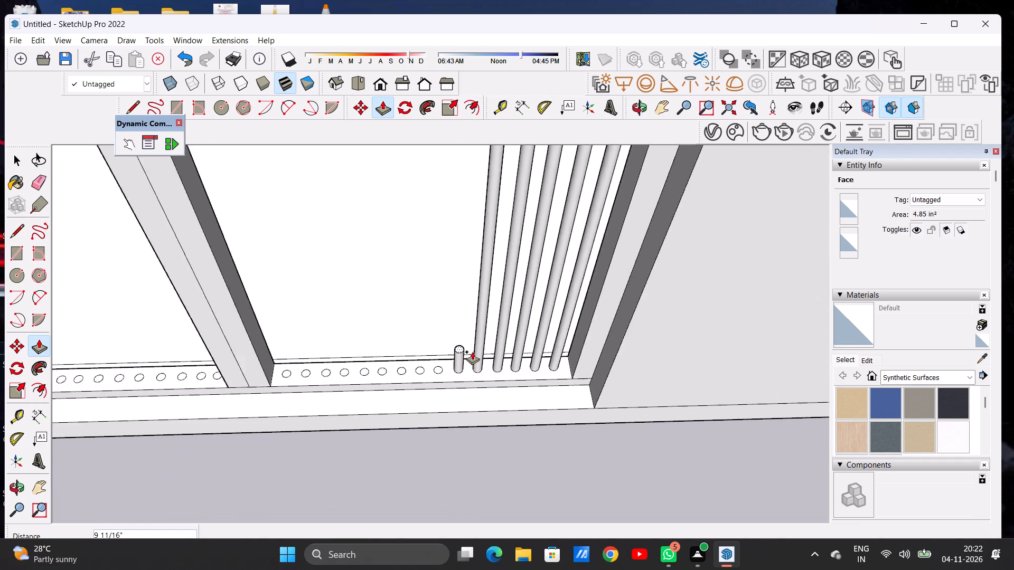
scroll(472, 351, "down", 2)
scroll(472, 351, "up", 1)
scroll(472, 351, "down", 6)
scroll(470, 268, "up", 8)
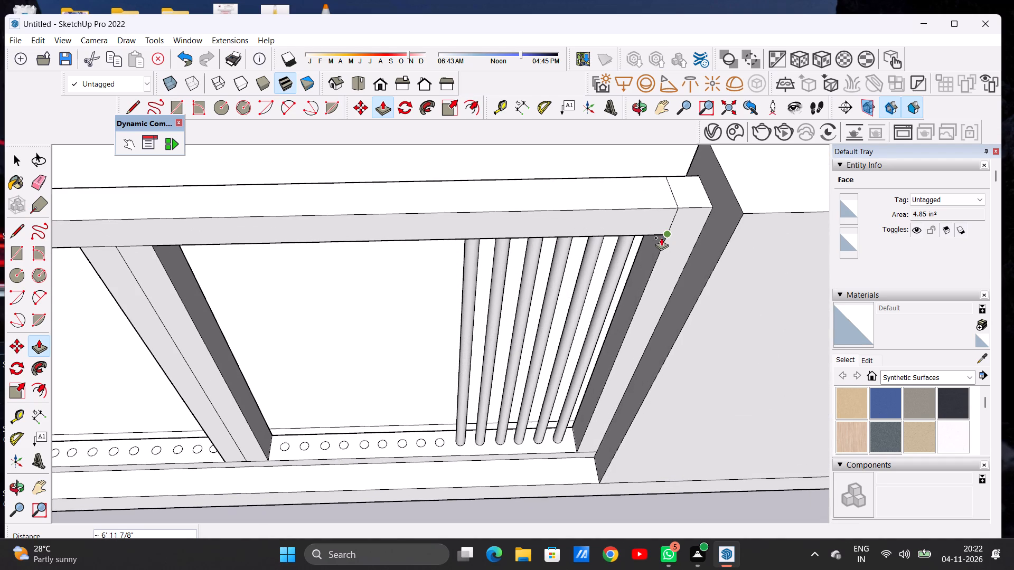
left_click(662, 237)
Raise the right bay's seventh circle from the far upright about 6' 11 7/8" to the top rail's underside.
scroll(421, 445, "up", 6)
scroll(418, 460, "down", 1)
scroll(469, 442, "up", 1)
scroll(469, 442, "down", 1)
scroll(469, 442, "up", 6)
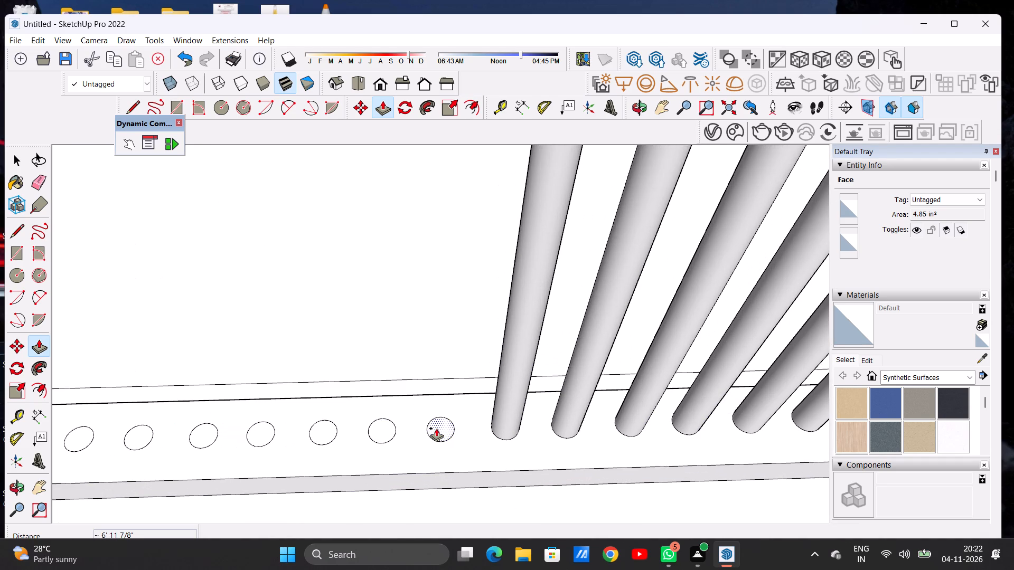
left_click(436, 428)
scroll(456, 297, "down", 20)
scroll(456, 297, "down", 4)
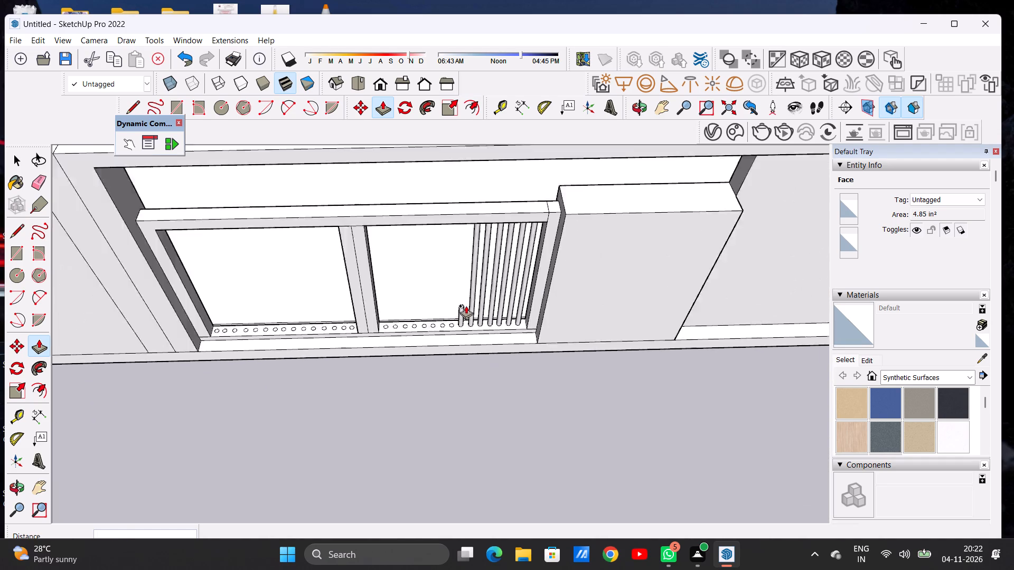
scroll(462, 242, "up", 7)
left_click(601, 241)
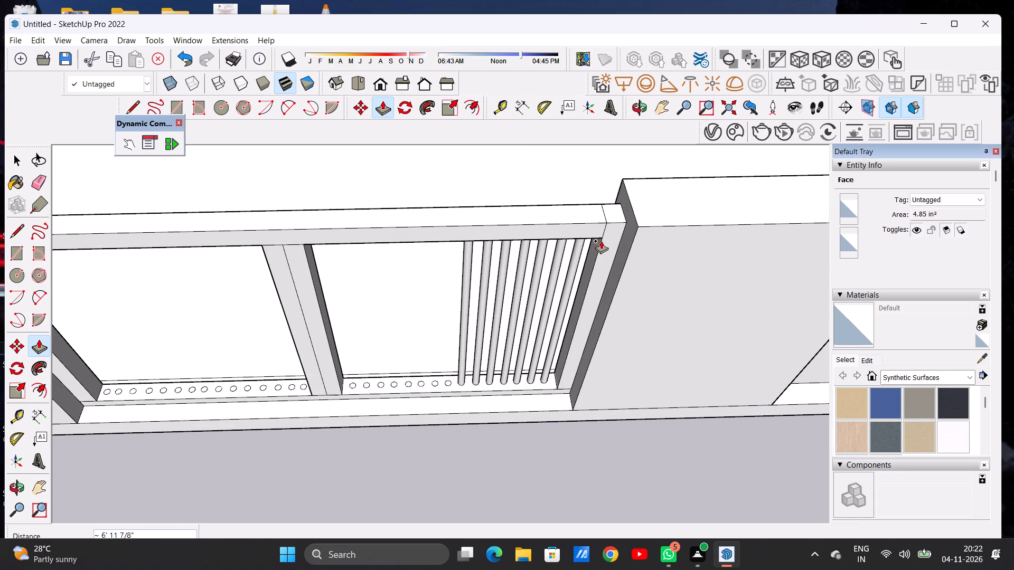
Push/Pull the eighth, middle circle of the right bay's row about 6' 11 7/8" up to the top rail's underside.
scroll(442, 384, "up", 5)
scroll(437, 403, "down", 2)
scroll(436, 403, "up", 1)
scroll(435, 403, "down", 1)
scroll(474, 368, "up", 7)
left_click(430, 382)
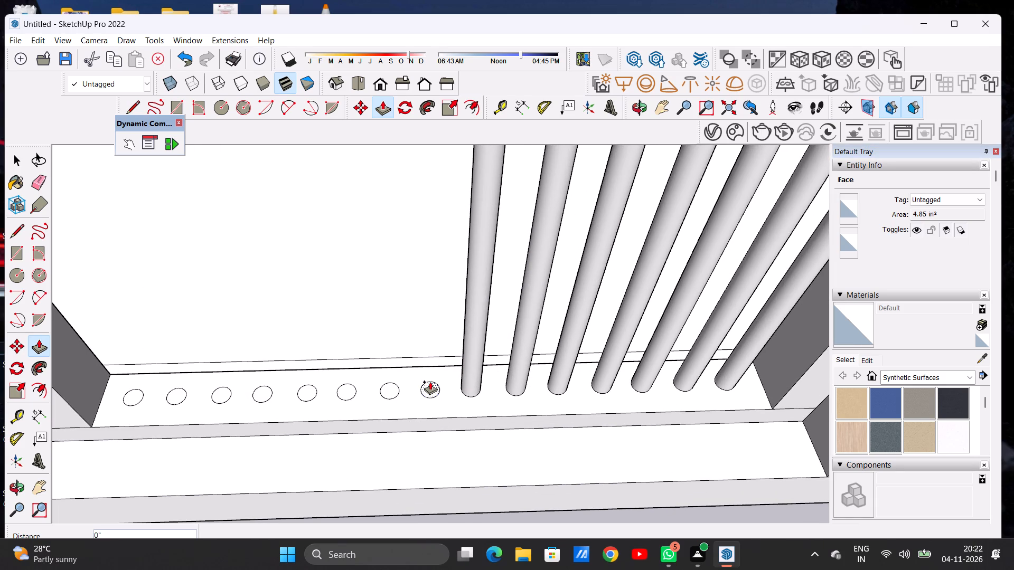
scroll(438, 322, "down", 20)
scroll(438, 322, "down", 5)
scroll(439, 271, "up", 9)
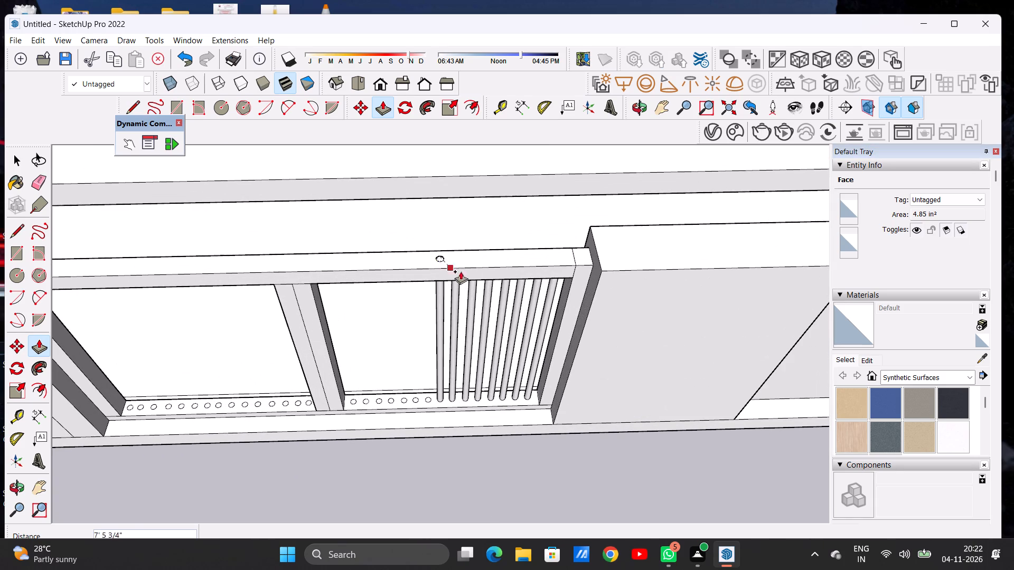
left_click(569, 281)
Extrude the ninth circle from the right bay's far upright about 6' 11 7/8" up to the top rail's underside.
scroll(409, 392, "up", 2)
scroll(409, 393, "down", 1)
scroll(409, 394, "up", 7)
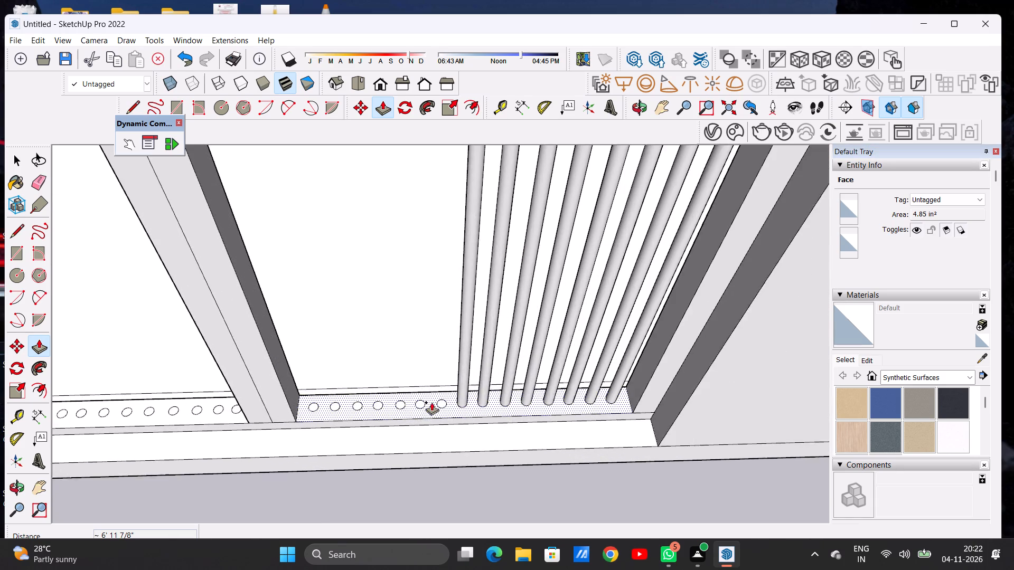
scroll(431, 402, "up", 12)
left_click(447, 402)
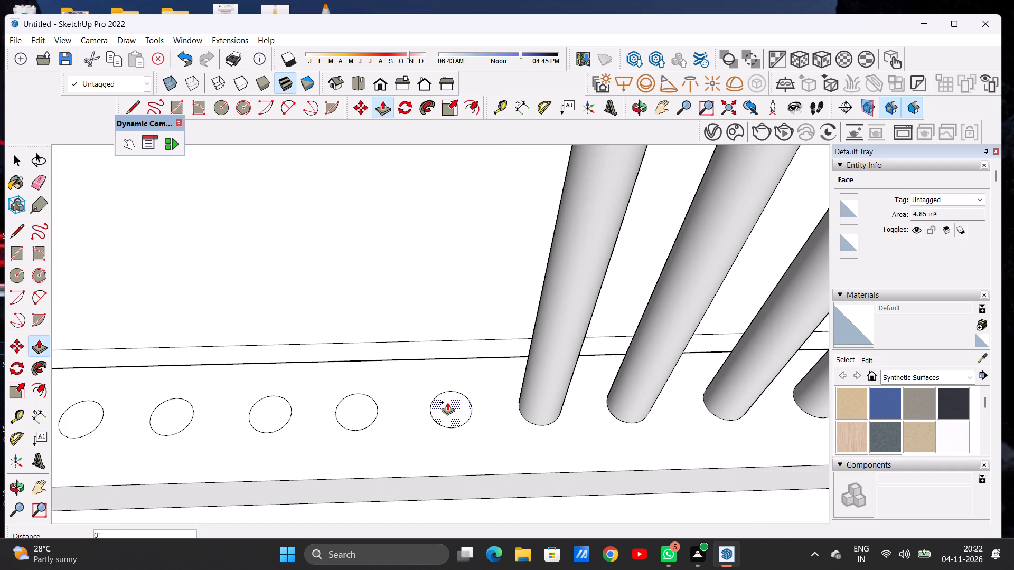
scroll(456, 298, "down", 13)
scroll(458, 300, "up", 1)
scroll(458, 300, "down", 8)
scroll(465, 291, "up", 1)
scroll(465, 291, "down", 11)
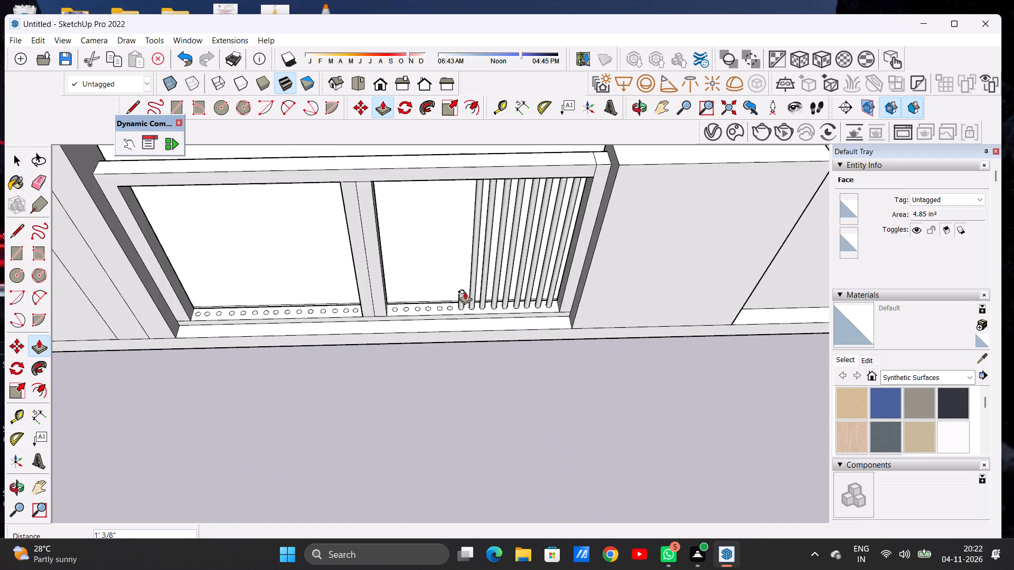
scroll(465, 291, "down", 3)
scroll(473, 220, "up", 1)
scroll(473, 220, "down", 1)
scroll(473, 220, "up", 1)
scroll(473, 220, "down", 1)
scroll(473, 220, "up", 3)
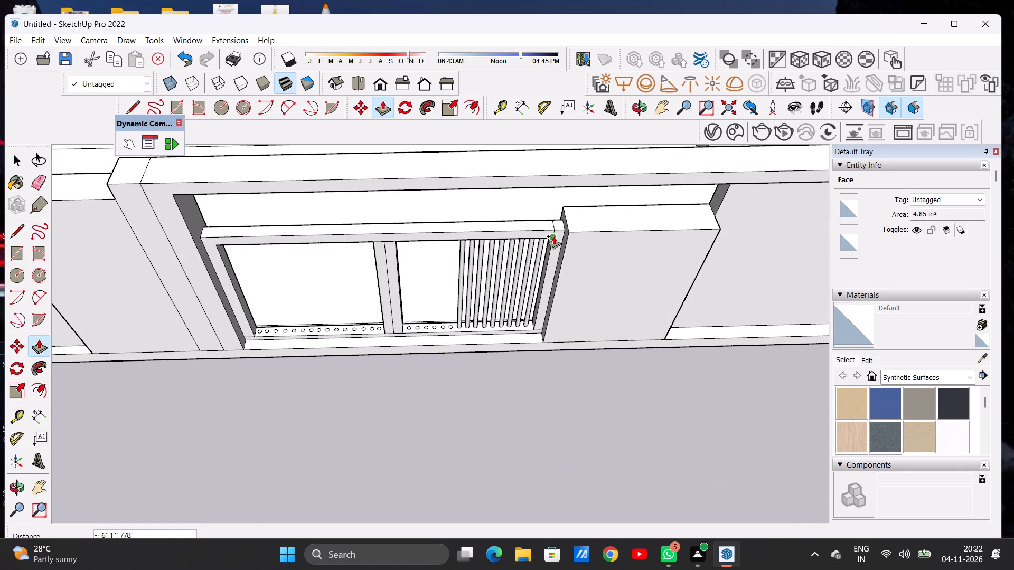
left_click(553, 236)
Push/Pull the tenth circle from the right bay's far upright about 6' 11 7/8", matching the top rail's underside.
scroll(440, 313, "up", 3)
scroll(440, 313, "down", 1)
scroll(440, 313, "up", 7)
scroll(462, 326, "down", 1)
scroll(462, 326, "up", 4)
scroll(453, 349, "down", 1)
scroll(453, 349, "up", 3)
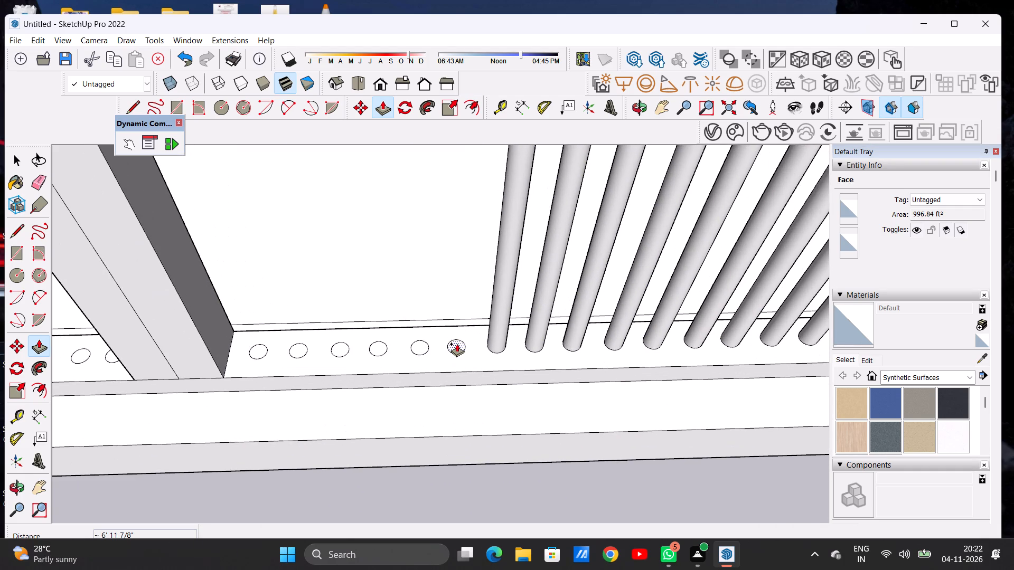
left_click(457, 344)
scroll(454, 253, "down", 10)
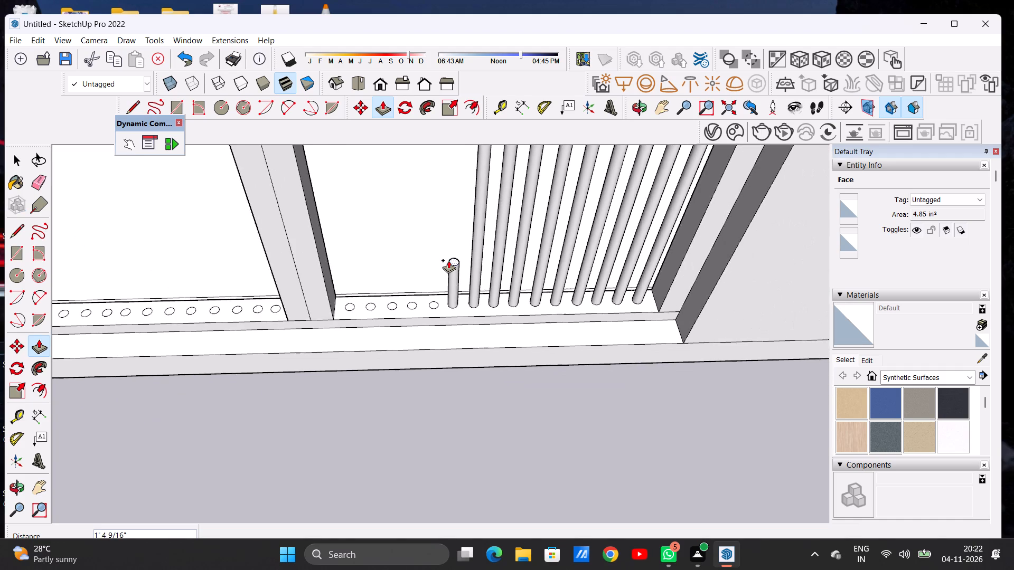
scroll(448, 260, "down", 16)
scroll(443, 218, "up", 4)
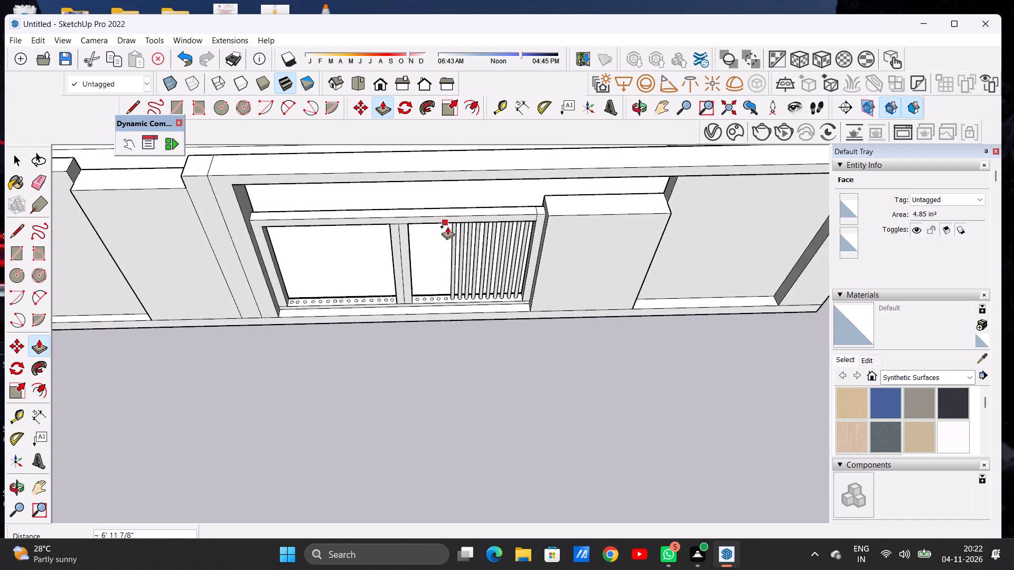
scroll(447, 226, "up", 7)
scroll(450, 230, "down", 1)
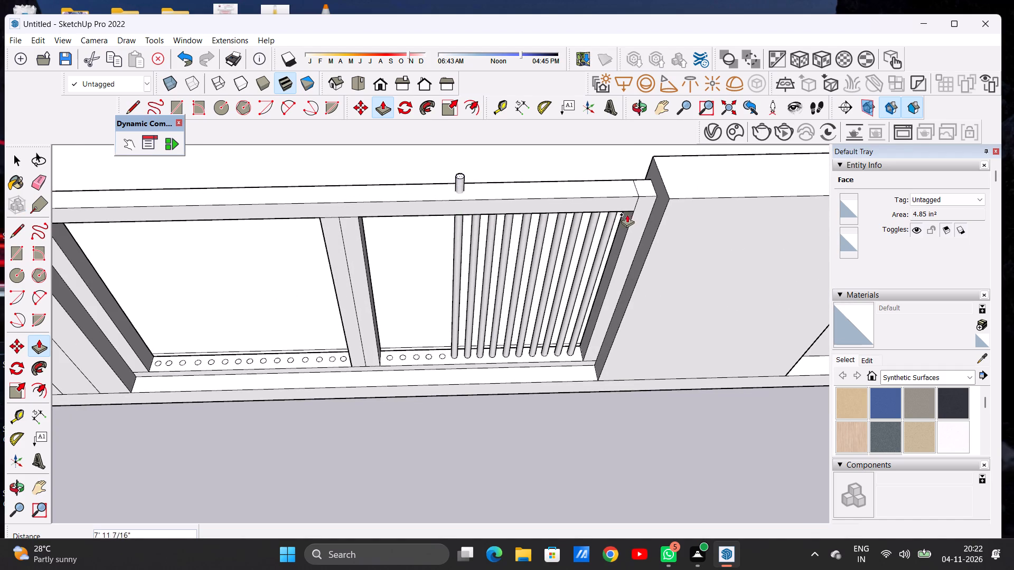
left_click(635, 212)
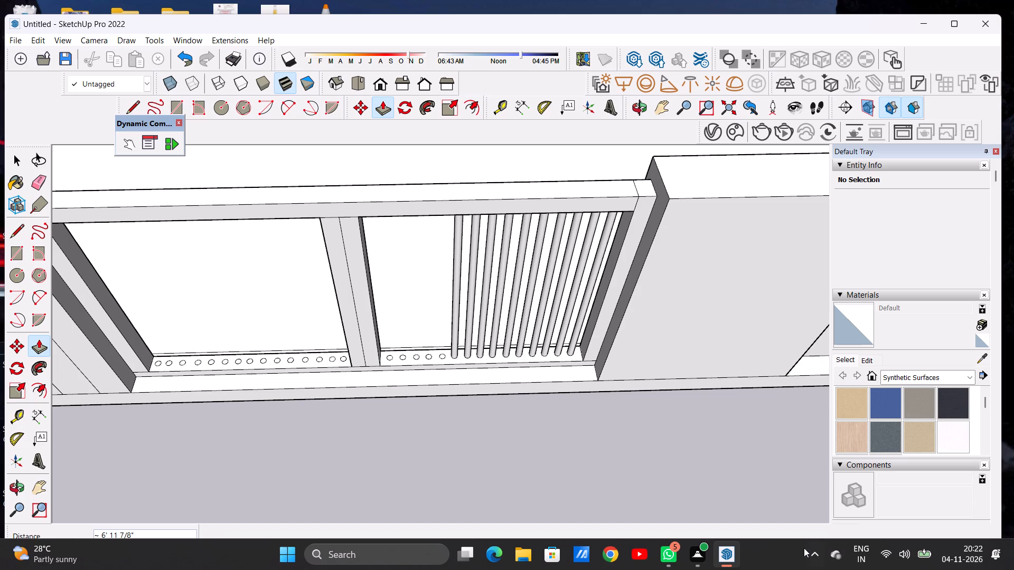
Raise the eleventh circle from the right bay's far upright about 6' 11 7/8" into a bar reaching the top rail's underside.
scroll(449, 367, "up", 10)
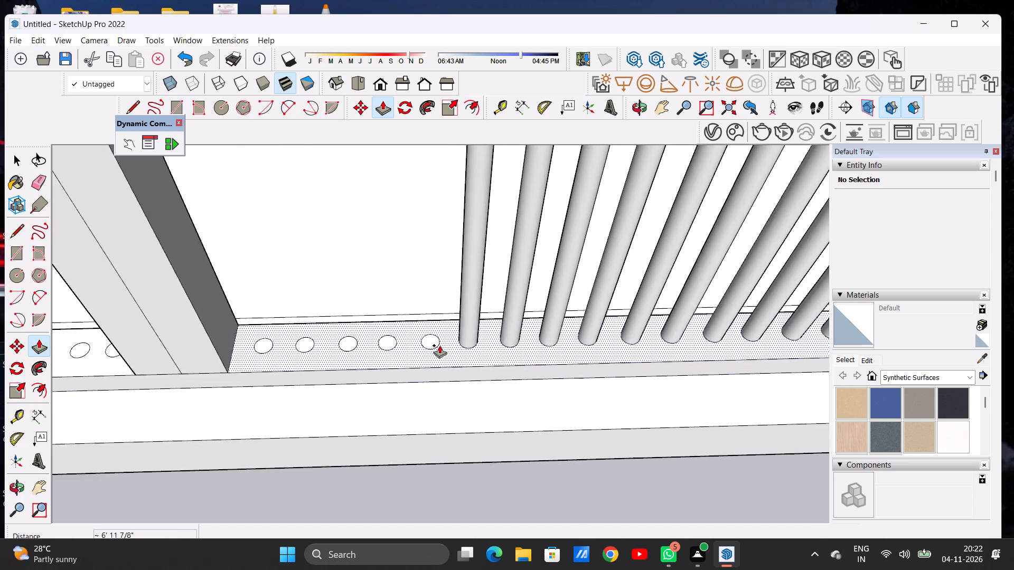
scroll(439, 345, "up", 6)
scroll(433, 340, "down", 1)
scroll(433, 340, "up", 1)
left_click(433, 340)
scroll(445, 282, "down", 5)
scroll(500, 336, "down", 6)
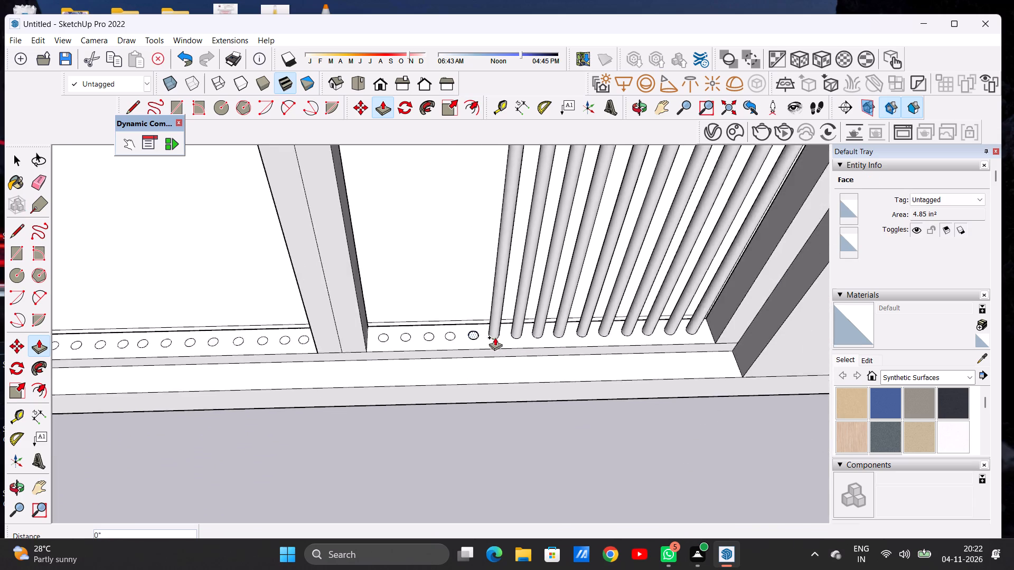
scroll(495, 337, "down", 9)
scroll(492, 336, "up", 1)
scroll(492, 336, "down", 1)
scroll(507, 235, "up", 5)
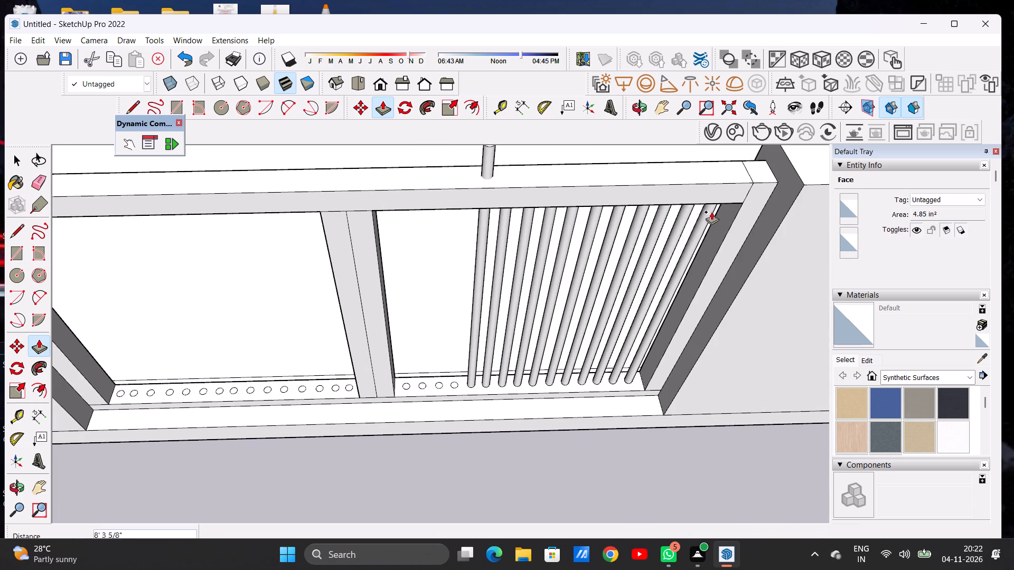
left_click(744, 205)
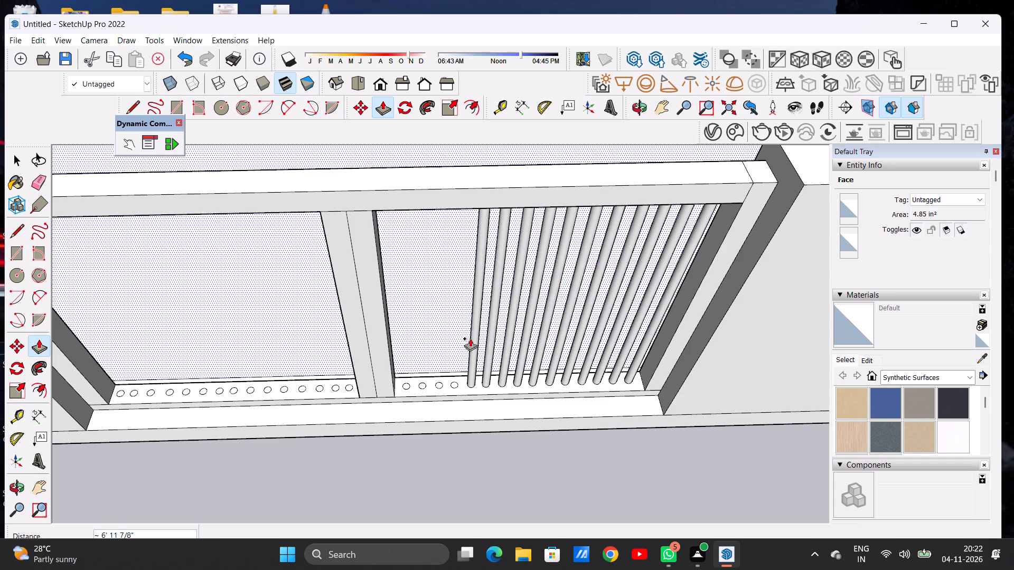
Push/Pull the right bay's twelfth circle from the far upright about 6' 11 7/8" up to the top rail's underside.
scroll(448, 361, "up", 15)
left_click(482, 443)
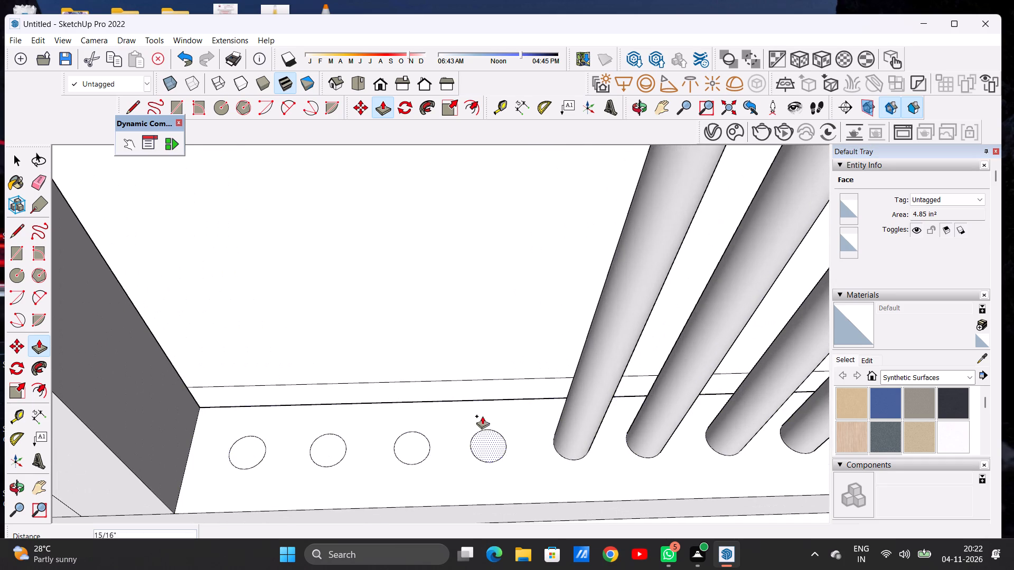
scroll(490, 317, "down", 2)
scroll(490, 327, "up", 1)
scroll(490, 329, "down", 1)
scroll(490, 329, "up", 4)
scroll(490, 329, "down", 7)
scroll(490, 321, "up", 1)
scroll(490, 321, "down", 17)
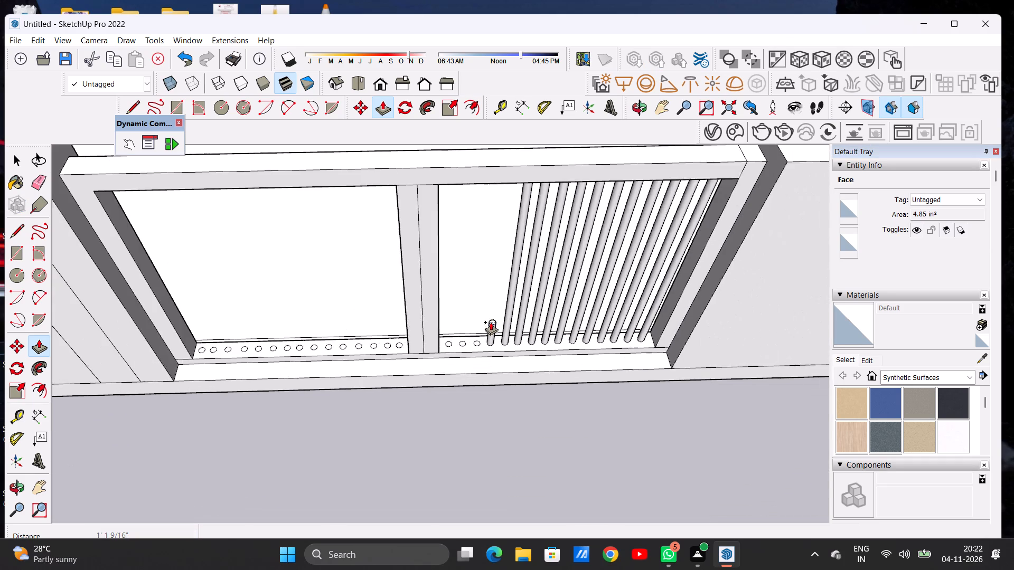
scroll(491, 322, "down", 3)
scroll(504, 237, "up", 6)
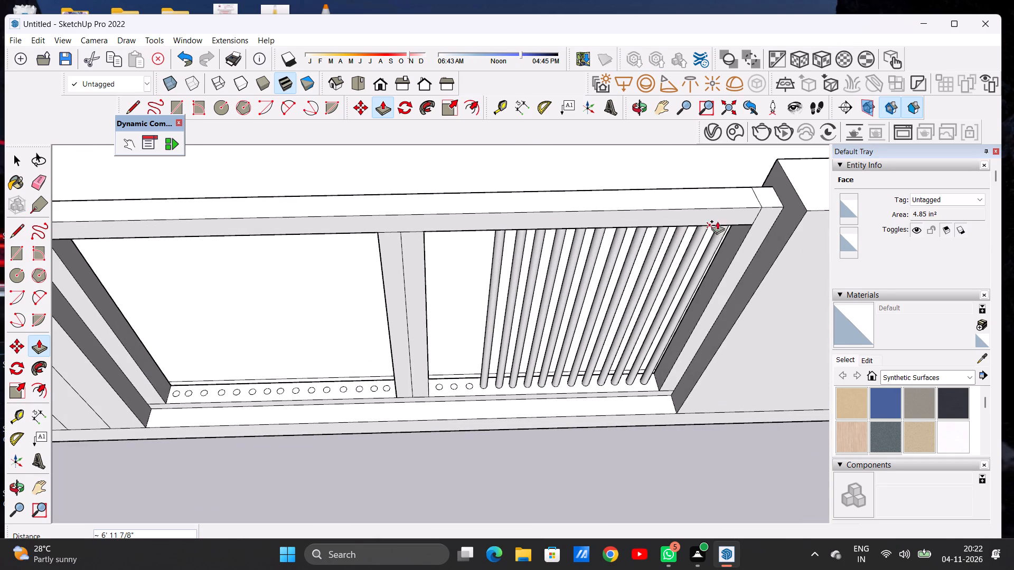
left_click(753, 230)
Push/Pull the right bay's thirteenth circle from the far upright about 6' 11 7/8" up to the top rail's underside.
scroll(478, 376, "up", 6)
scroll(465, 388, "down", 1)
scroll(465, 388, "up", 6)
scroll(465, 388, "down", 1)
left_click(466, 384)
scroll(475, 311, "down", 20)
scroll(484, 256, "up", 6)
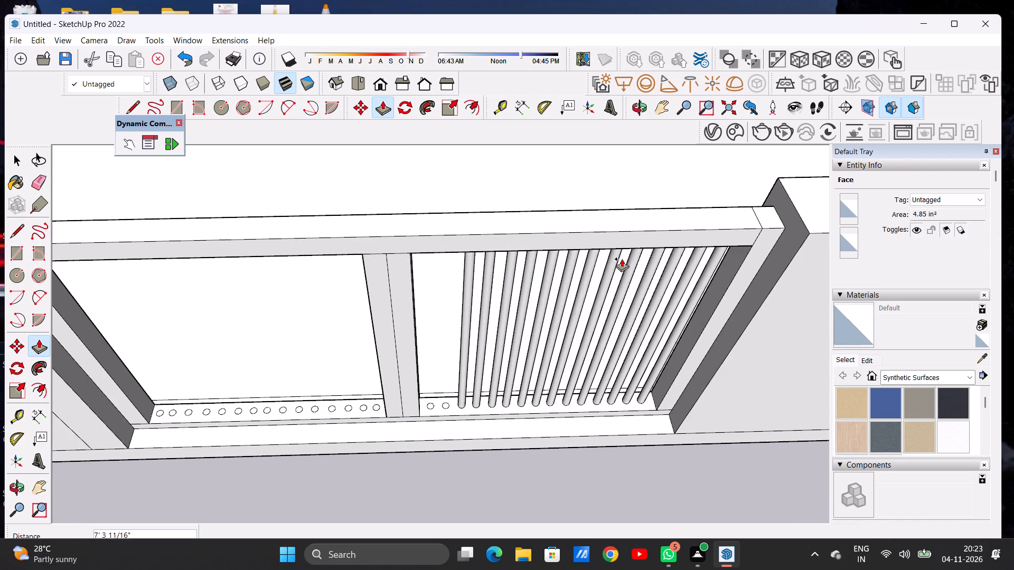
left_click(752, 246)
Extrude the right bay's fourteenth circle from the far upright about 6' 11 7/8" to meet the top rail's underside.
scroll(435, 405, "up", 5)
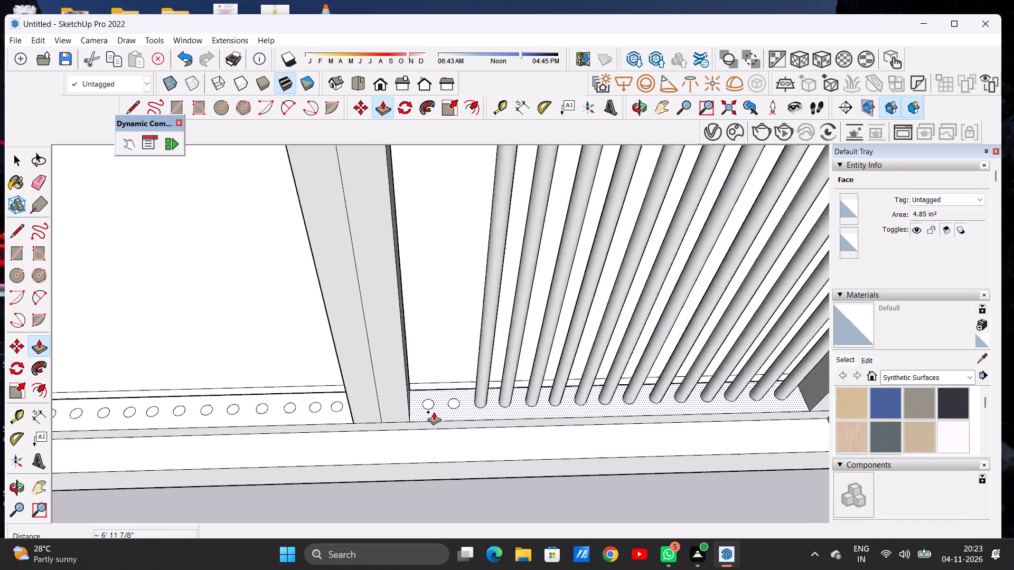
scroll(434, 412, "up", 1)
scroll(434, 412, "down", 1)
scroll(454, 400, "up", 7)
left_click(454, 400)
scroll(462, 338, "down", 10)
scroll(462, 347, "up", 1)
scroll(463, 347, "down", 4)
scroll(463, 347, "up", 1)
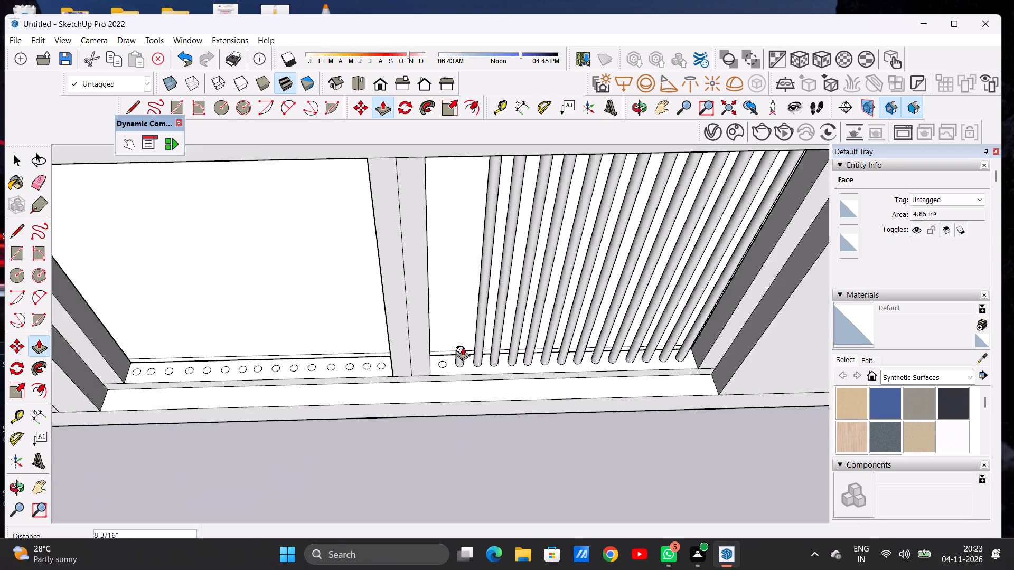
scroll(464, 345, "down", 10)
scroll(465, 345, "up", 1)
scroll(465, 345, "down", 4)
scroll(476, 297, "up", 7)
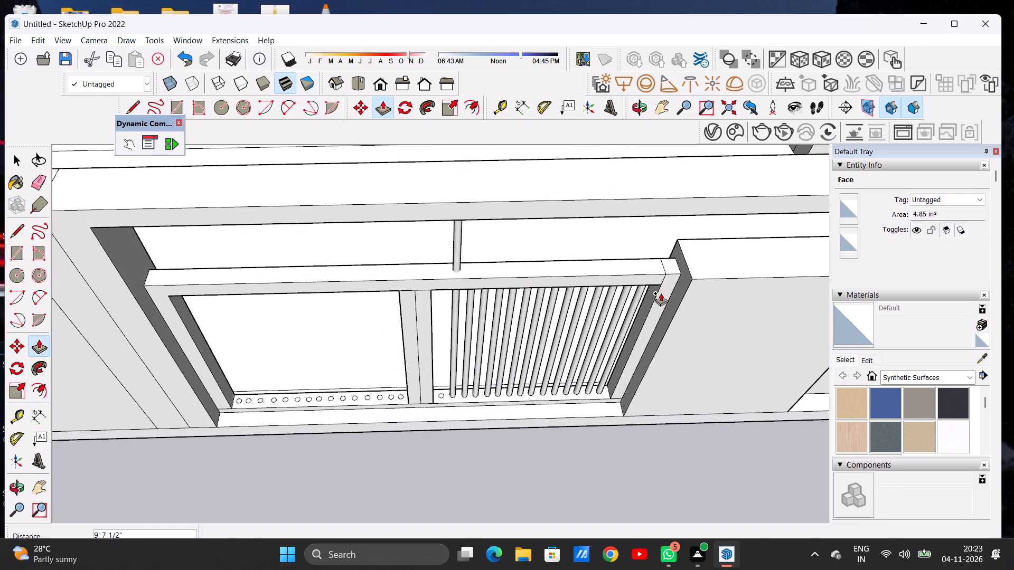
left_click(661, 286)
Raise the right bay's last circle, beside the middle upright, about 6' 11 7/8" into a bar reaching the top rail's underside.
scroll(450, 414, "up", 9)
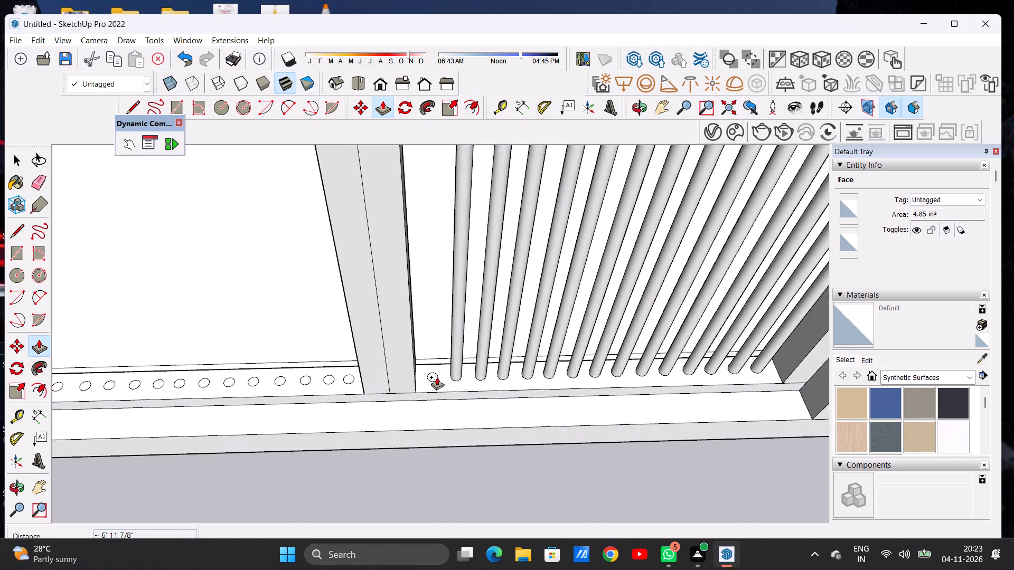
scroll(437, 377, "up", 3)
scroll(437, 377, "down", 1)
scroll(437, 377, "up", 11)
left_click(426, 380)
scroll(432, 325, "down", 11)
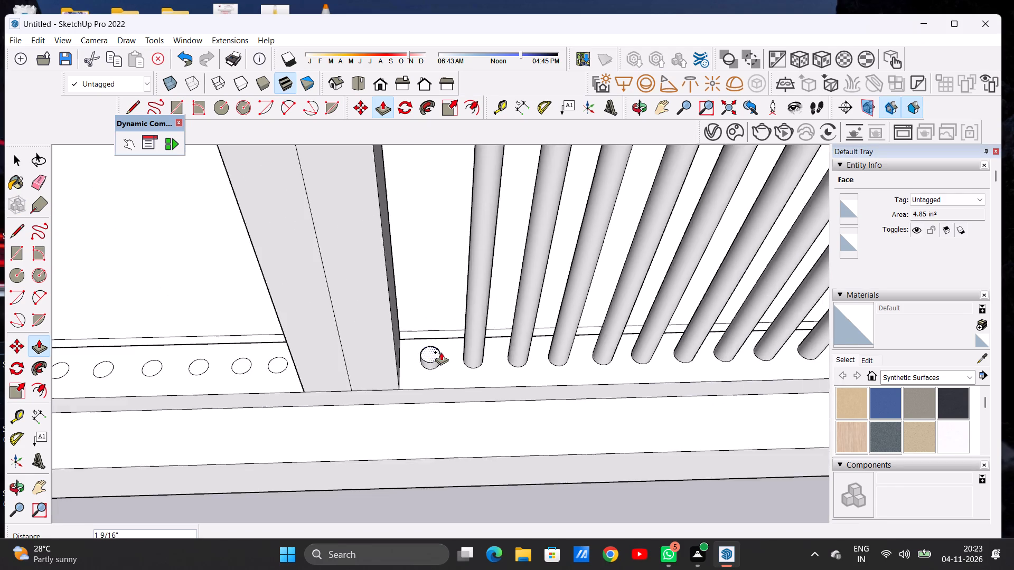
scroll(441, 352, "down", 20)
scroll(441, 352, "down", 1)
scroll(447, 301, "up", 9)
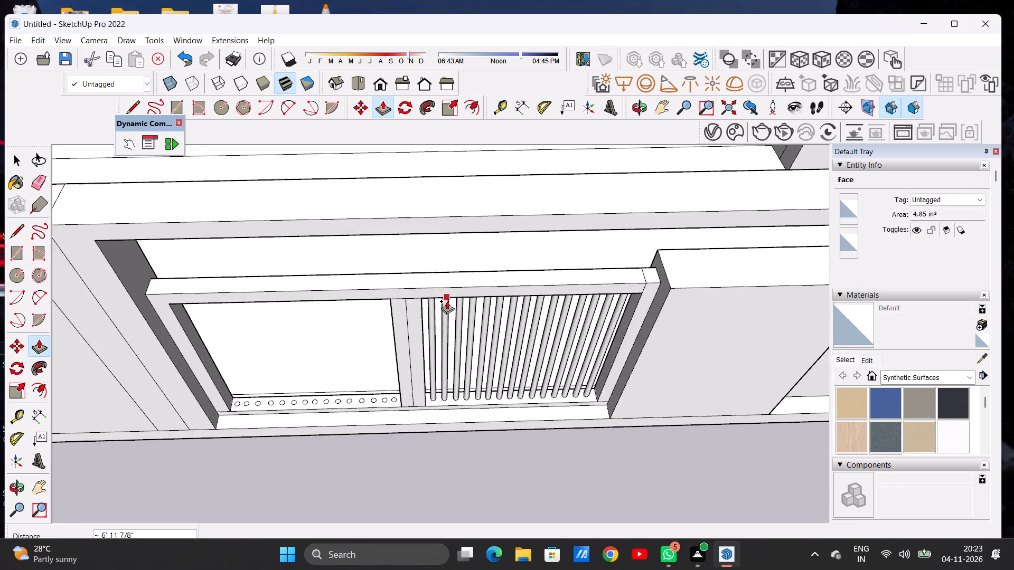
left_click(661, 297)
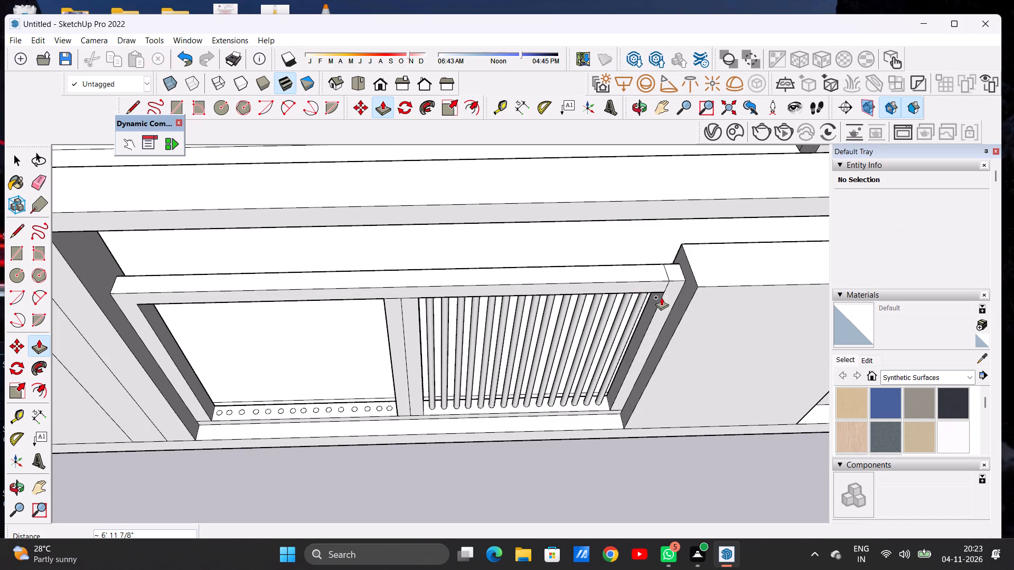
Push/Pull the left bay's first circle, beside the middle upright, about 6' 11 7/8" up to the top rail's underside.
scroll(649, 325, "down", 7)
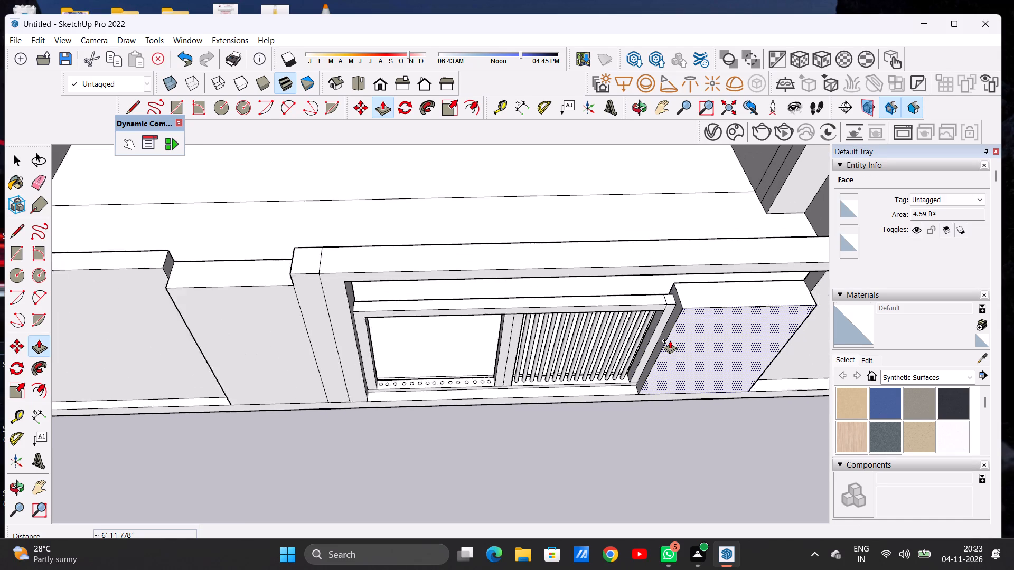
scroll(681, 362, "down", 6)
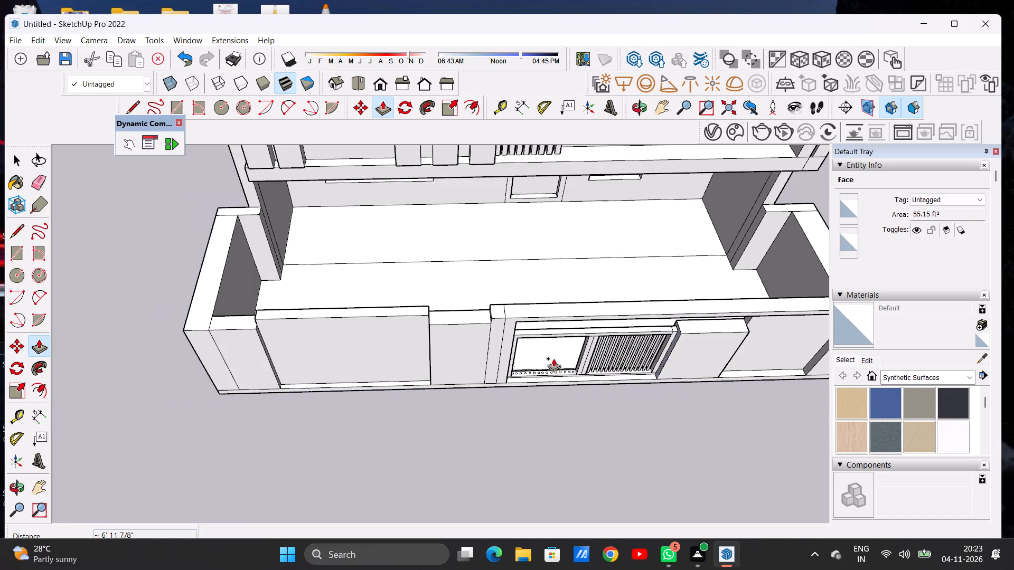
scroll(571, 358, "up", 20)
scroll(571, 358, "up", 6)
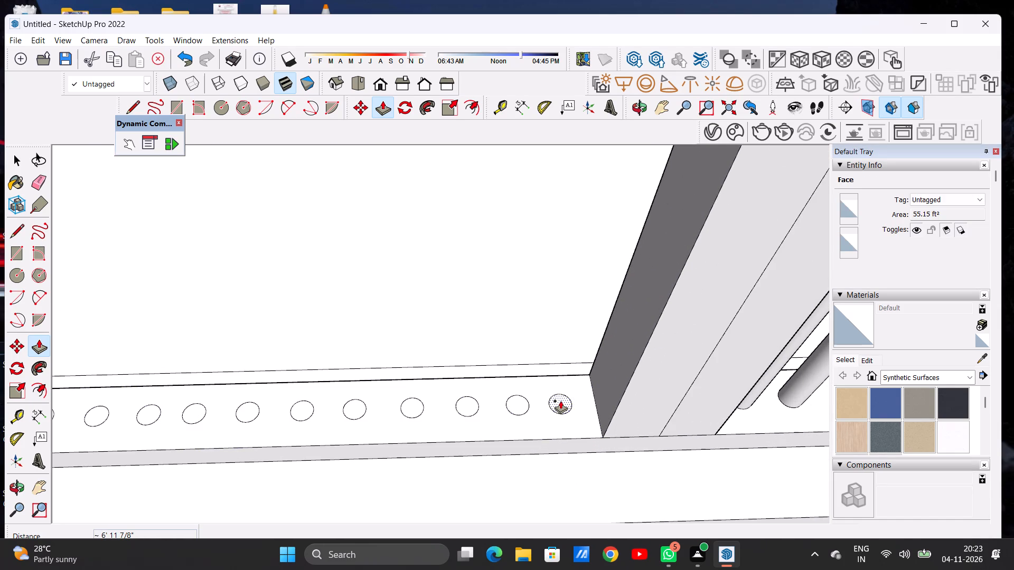
left_click(560, 401)
scroll(575, 319, "down", 20)
scroll(575, 319, "down", 6)
scroll(593, 285, "up", 2)
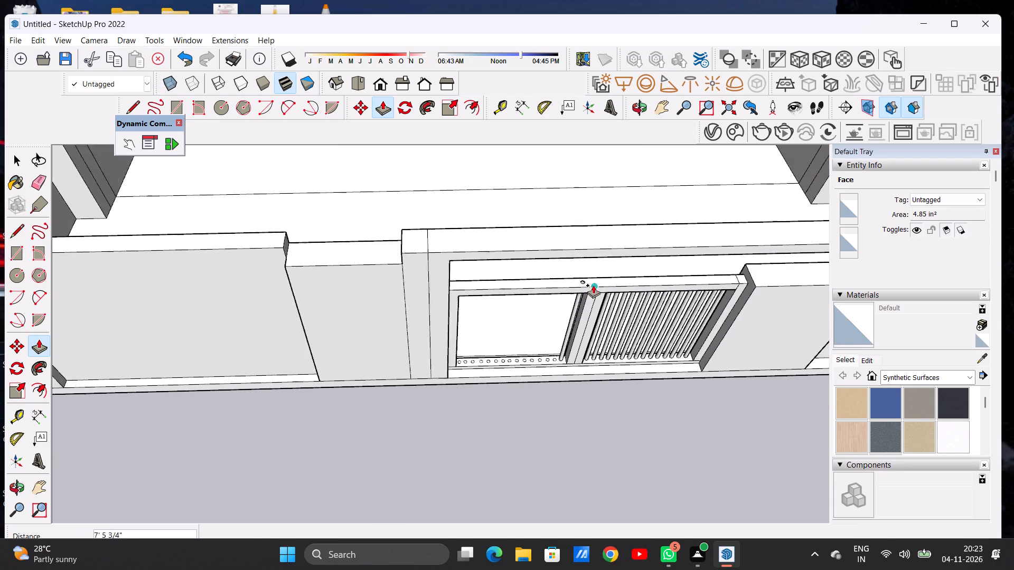
scroll(593, 285, "up", 7)
scroll(587, 292, "down", 1)
scroll(587, 292, "up", 4)
left_click(587, 299)
Extrude the left bay's second circle from the middle upright about 6' 11 7/8" up to the top rail's underside.
scroll(504, 410, "up", 9)
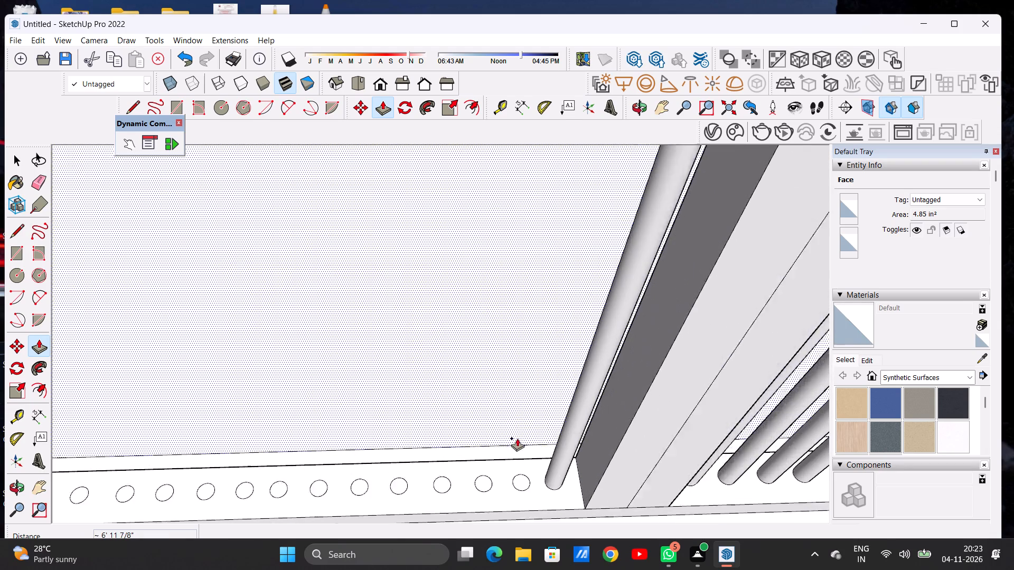
left_click(520, 486)
scroll(528, 405, "down", 13)
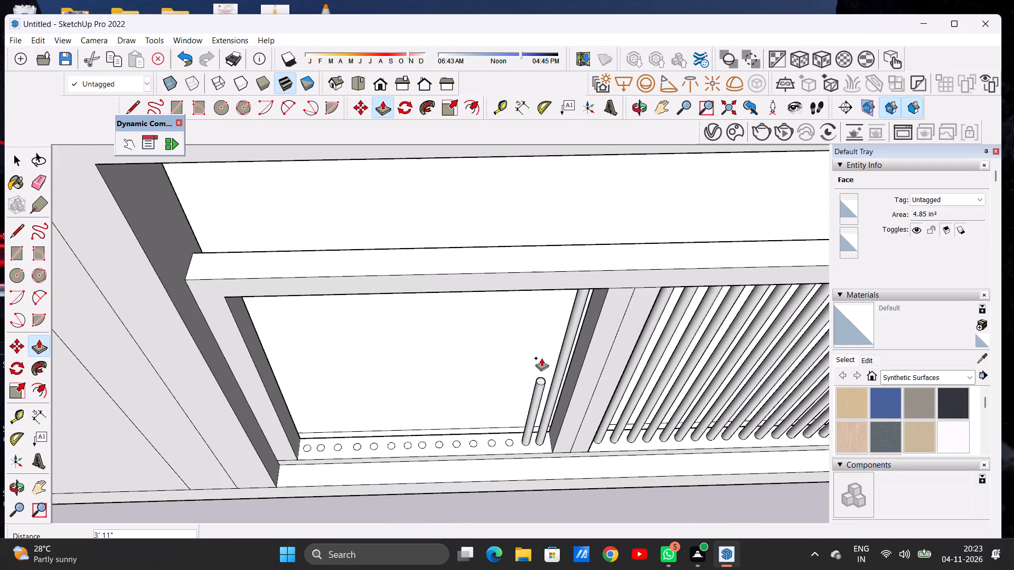
left_click(606, 290)
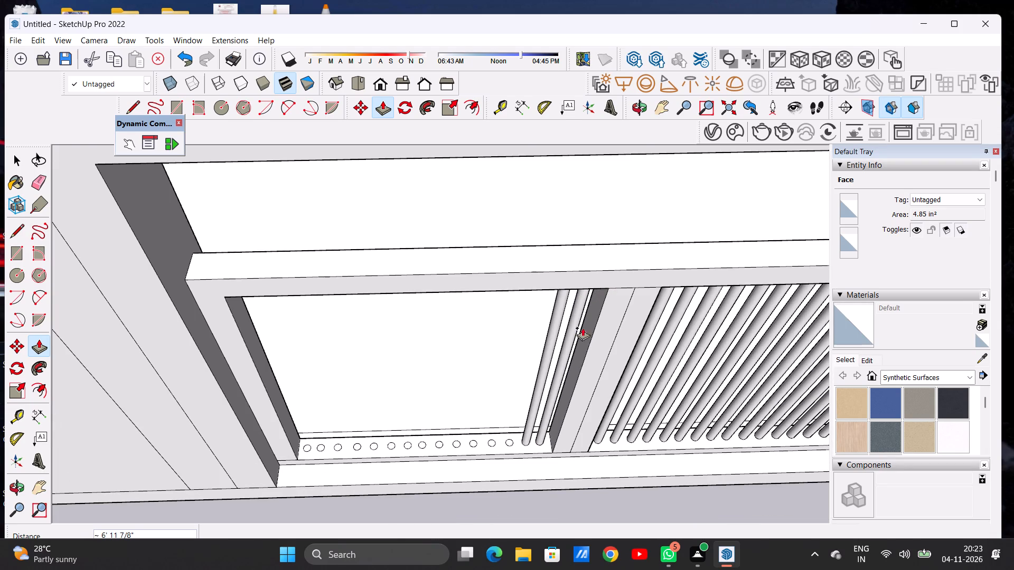
Raise the left bay's third circle from the middle upright about 6' 11 7/8" into a bar meeting the top rail's underside.
scroll(509, 431, "up", 7)
scroll(512, 442, "down", 1)
scroll(511, 457, "up", 9)
left_click(510, 440)
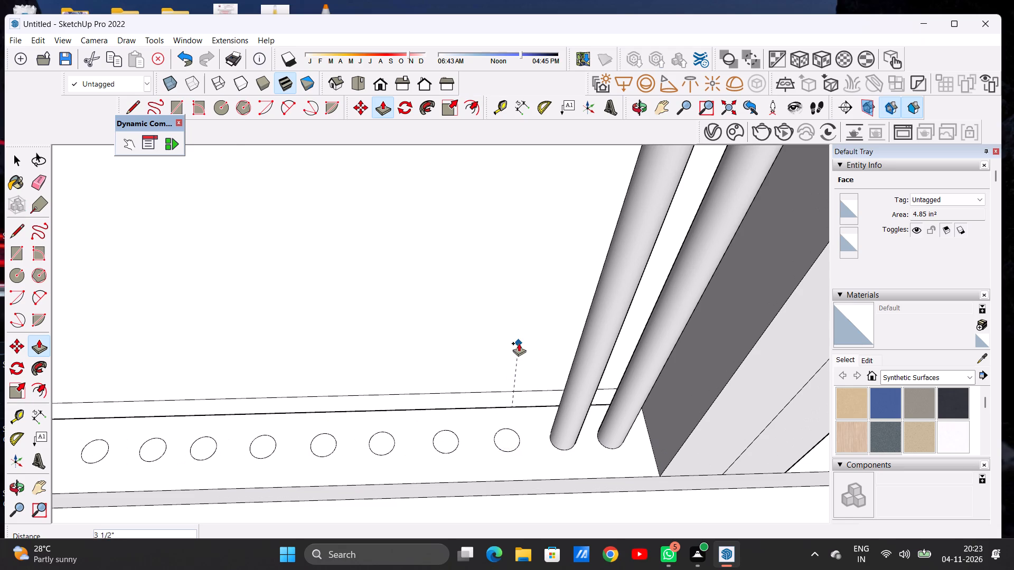
scroll(519, 343, "down", 20)
scroll(519, 343, "down", 4)
scroll(539, 281, "down", 1)
scroll(539, 281, "up", 4)
scroll(539, 281, "down", 1)
scroll(539, 281, "up", 1)
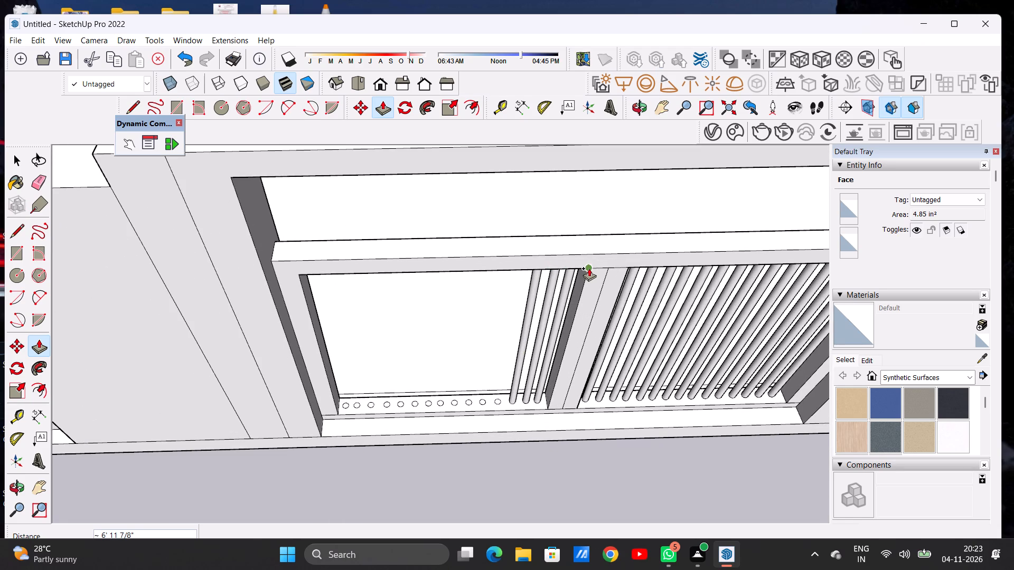
left_click(589, 268)
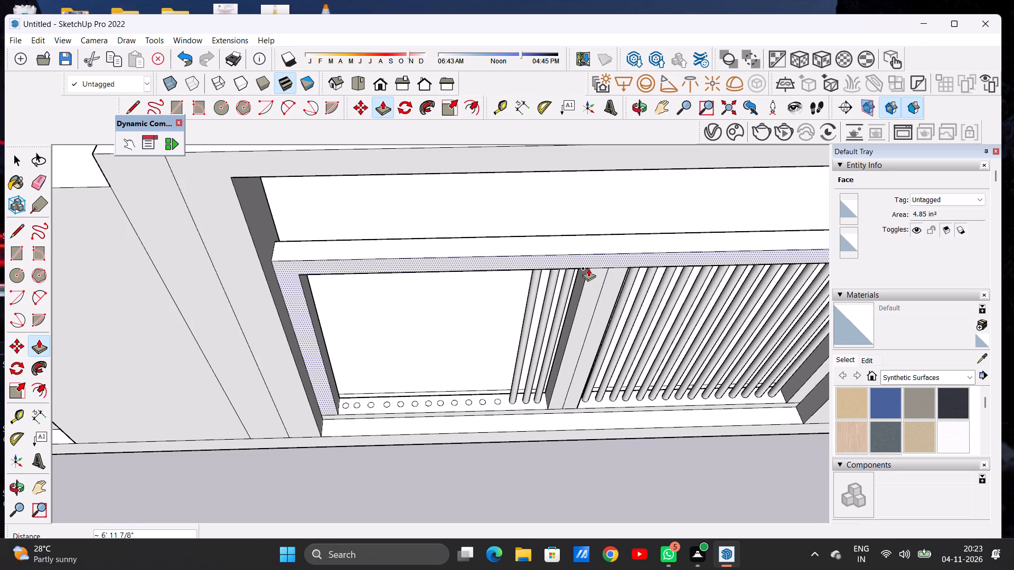
Push/Pull the left bay's fourth circle from the middle upright about 6' 11 7/8", matching the top rail's underside.
scroll(504, 425, "up", 9)
scroll(503, 389, "down", 1)
scroll(503, 389, "up", 4)
scroll(491, 376, "down", 1)
scroll(491, 376, "up", 5)
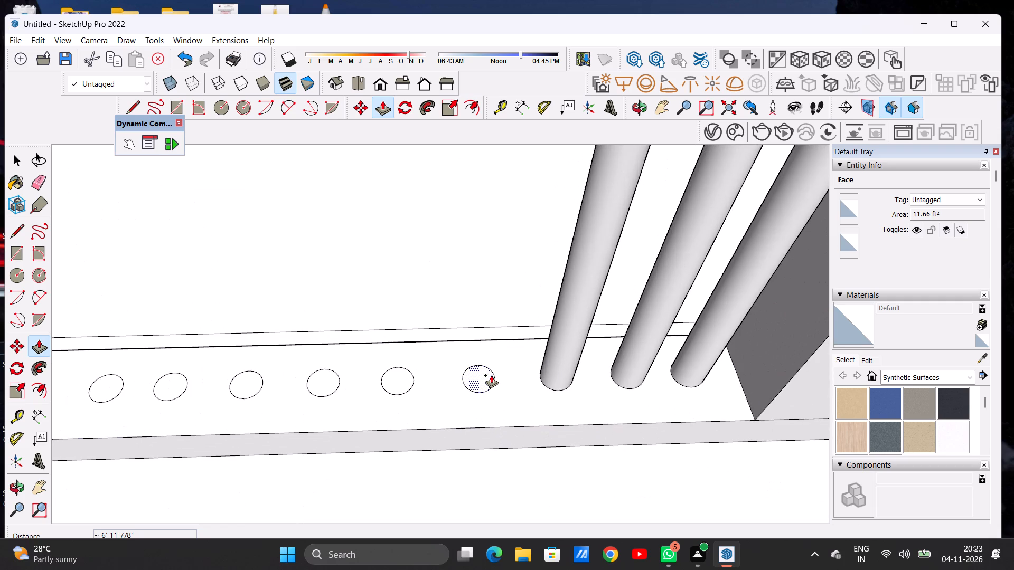
left_click(487, 375)
scroll(497, 307, "down", 20)
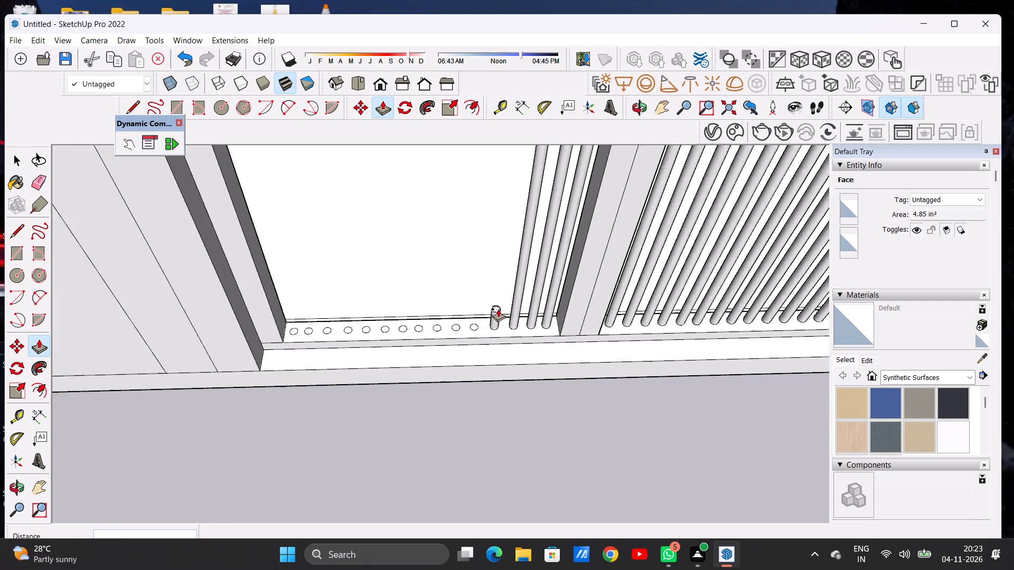
scroll(498, 309, "down", 8)
scroll(507, 240, "up", 6)
scroll(507, 238, "down", 1)
scroll(507, 238, "up", 10)
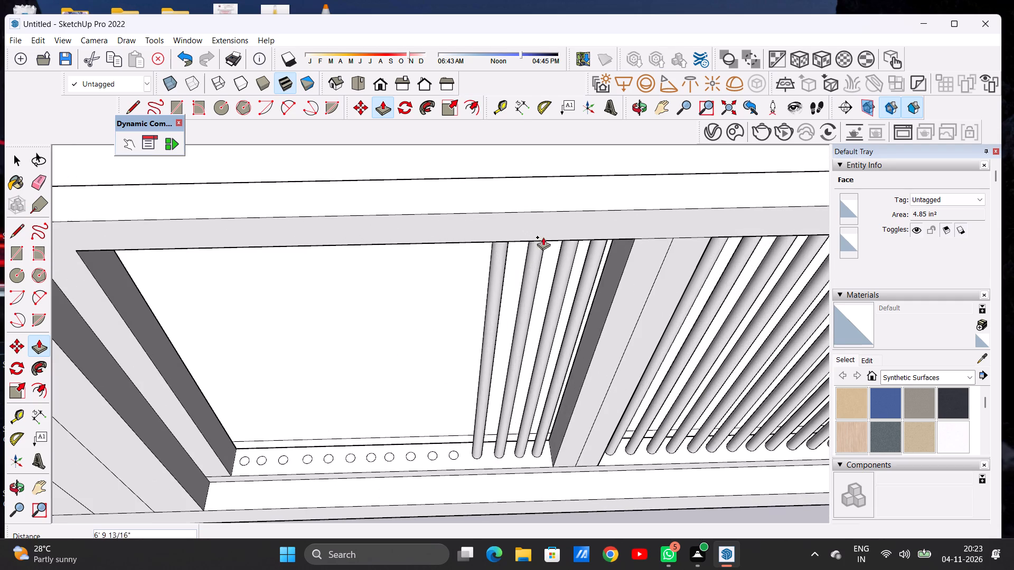
left_click(633, 244)
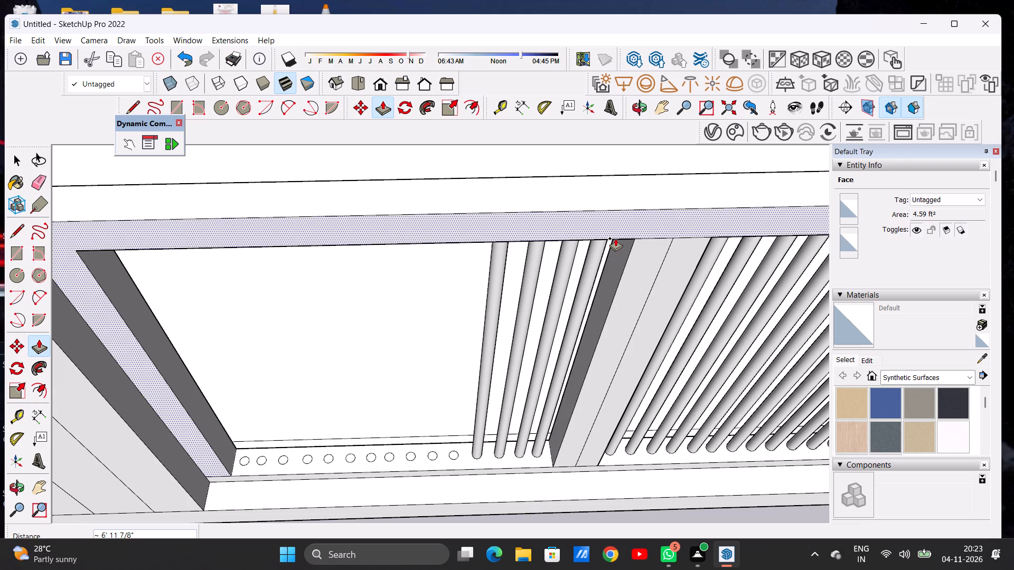
Extrude the left bay's fifth circle from the middle upright about 6' 11 7/8" up to the top rail's underside.
scroll(448, 455, "up", 3)
scroll(448, 455, "down", 1)
scroll(448, 455, "up", 14)
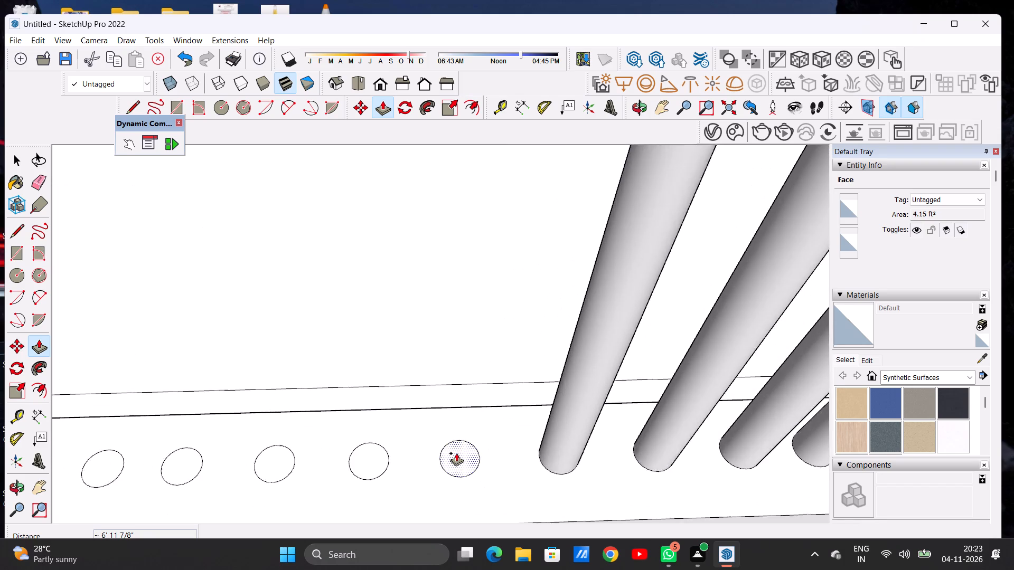
left_click(456, 453)
scroll(472, 335, "down", 7)
scroll(472, 356, "up", 4)
scroll(471, 355, "down", 2)
scroll(471, 355, "up", 3)
scroll(471, 355, "down", 15)
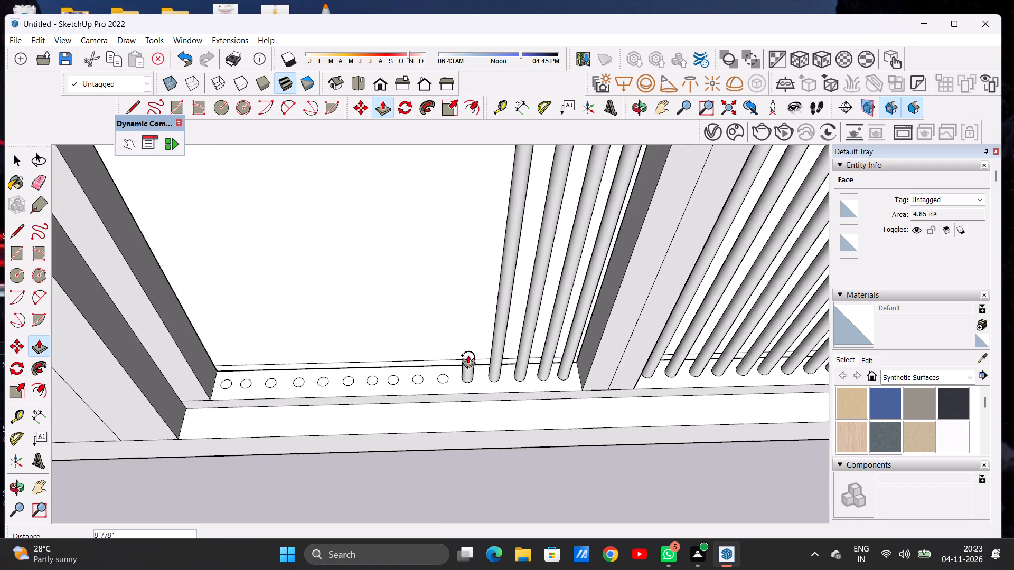
scroll(468, 355, "down", 8)
scroll(475, 251, "up", 10)
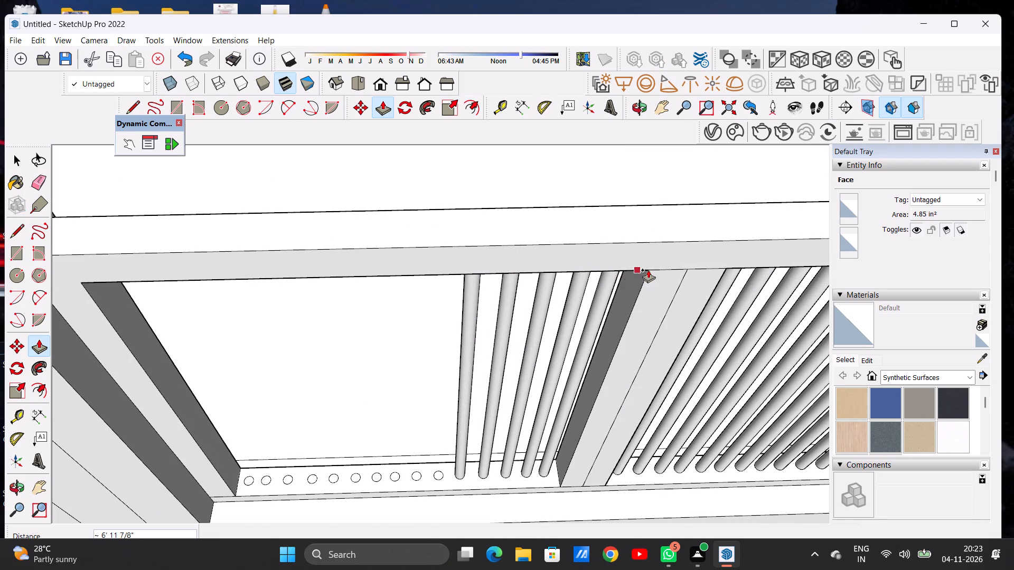
left_click(649, 268)
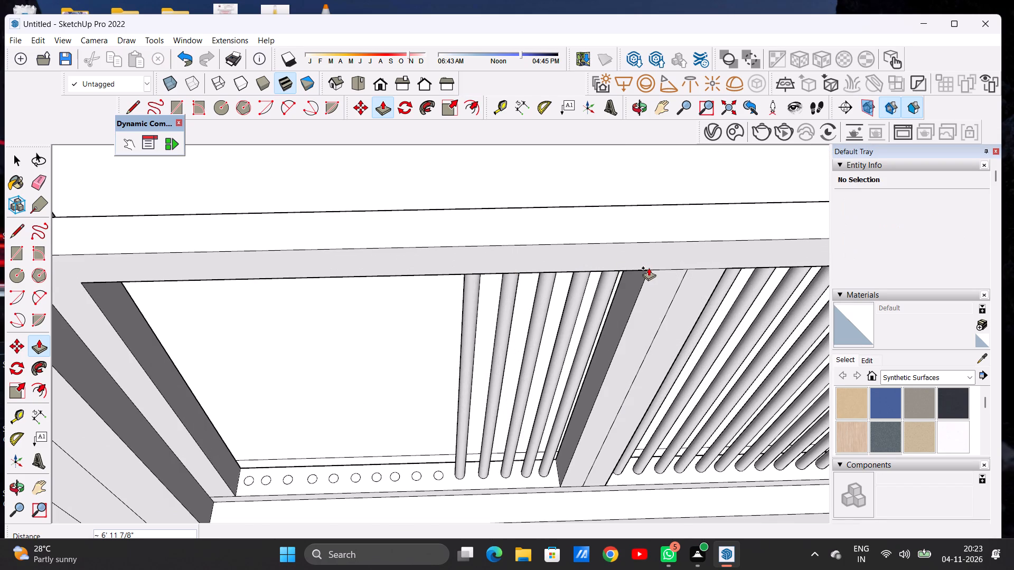
Raise the left bay's sixth circle from the middle upright about 6' 11 7/8" into a bar reaching the top rail's underside.
scroll(641, 277, "down", 4)
scroll(468, 443, "up", 4)
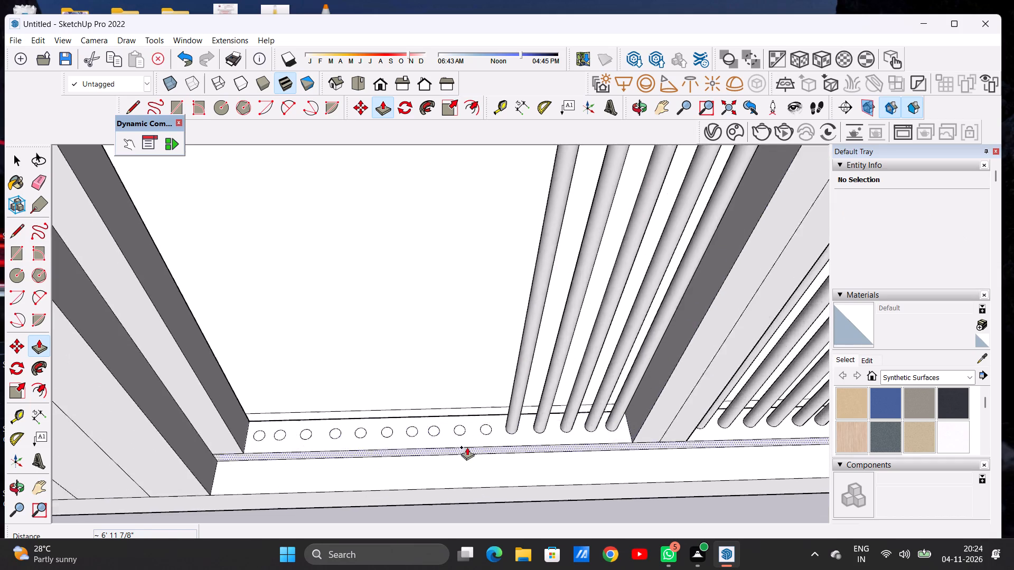
scroll(467, 447, "up", 20)
left_click(495, 421)
scroll(502, 318, "down", 20)
scroll(502, 318, "down", 20)
scroll(502, 318, "down", 5)
scroll(496, 246, "up", 4)
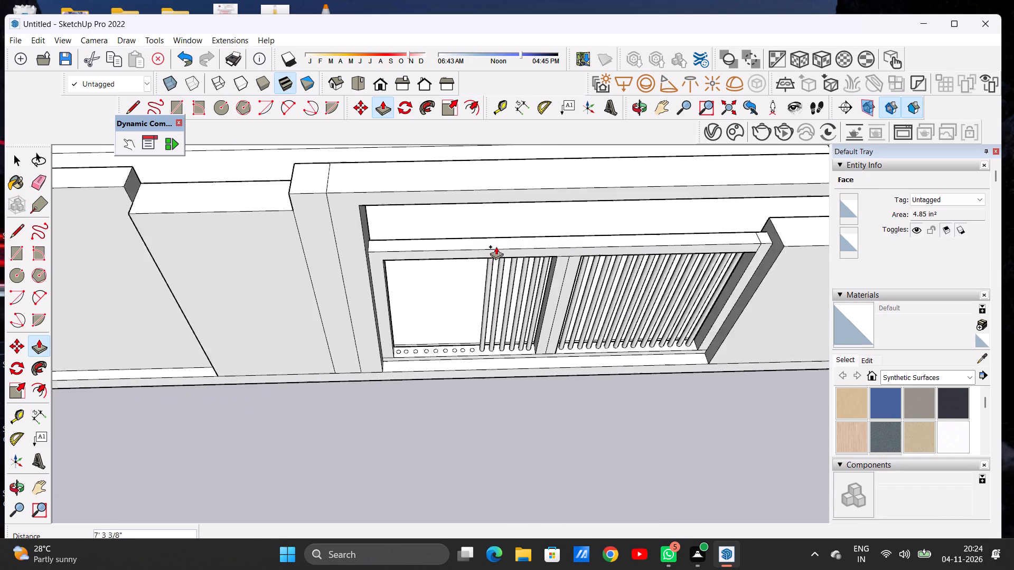
scroll(496, 246, "up", 7)
left_click(635, 269)
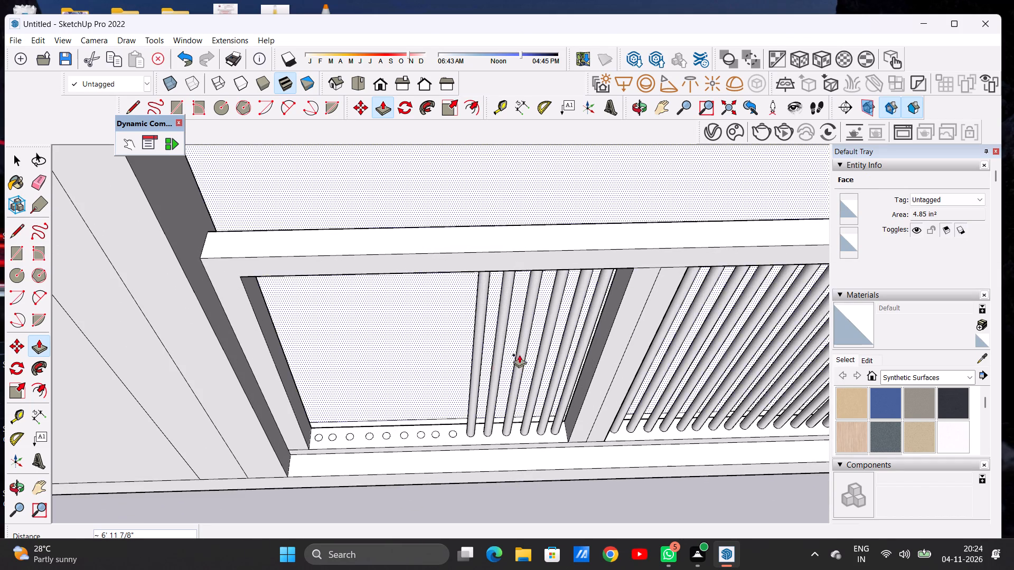
Push/Pull the left bay's seventh circle from the middle upright up to the top rail's underside.
scroll(447, 425, "up", 11)
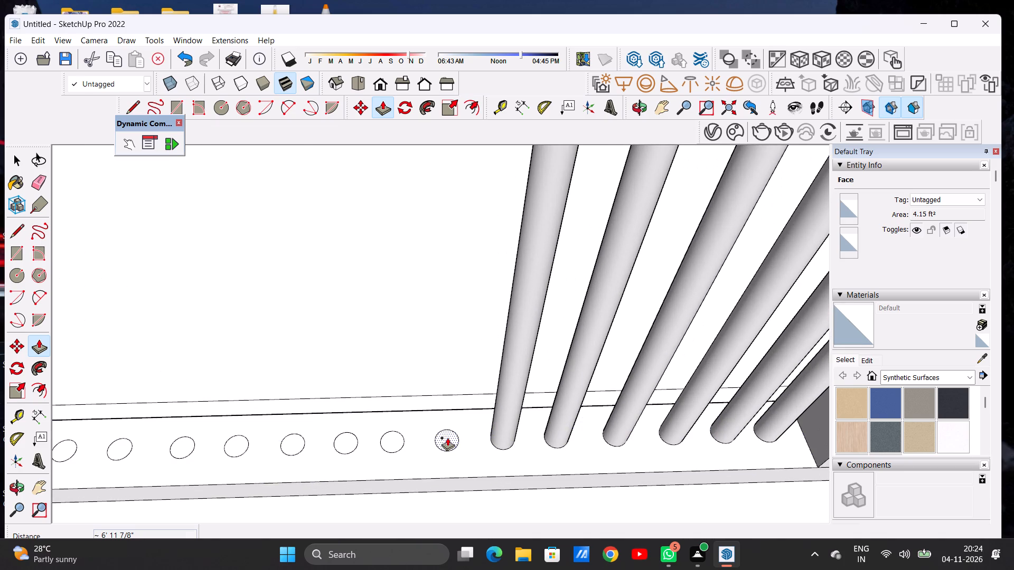
left_click(447, 438)
scroll(455, 339, "down", 10)
scroll(458, 356, "up", 1)
scroll(458, 374, "down", 15)
scroll(463, 289, "up", 4)
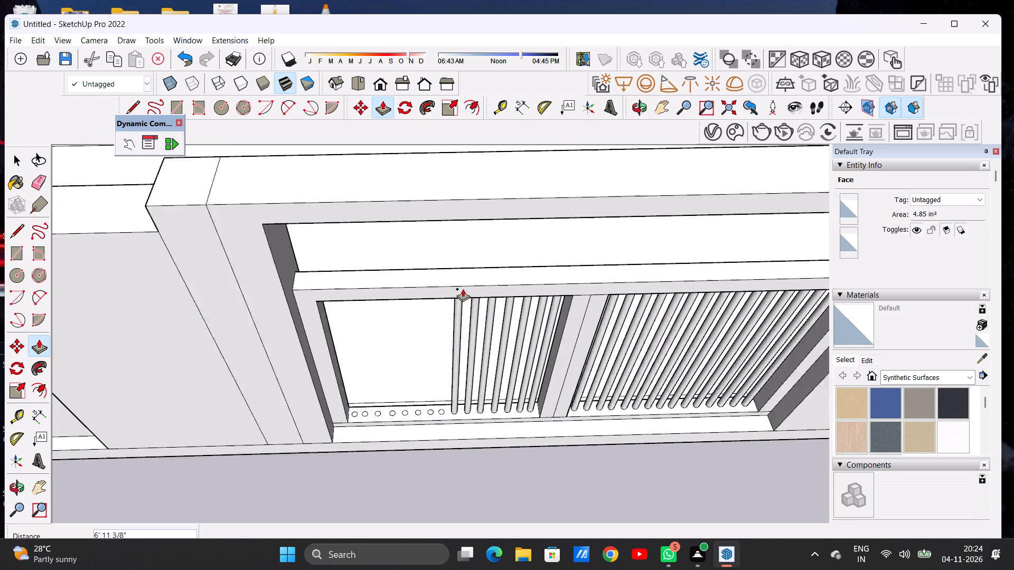
scroll(463, 289, "up", 3)
left_click(608, 300)
Extrude the left bay's eighth circle from the middle upright about 6' 11 7/8" to meet the top rail's underside.
scroll(441, 445, "up", 4)
scroll(441, 446, "down", 1)
scroll(441, 446, "up", 10)
left_click(436, 441)
scroll(445, 346, "down", 6)
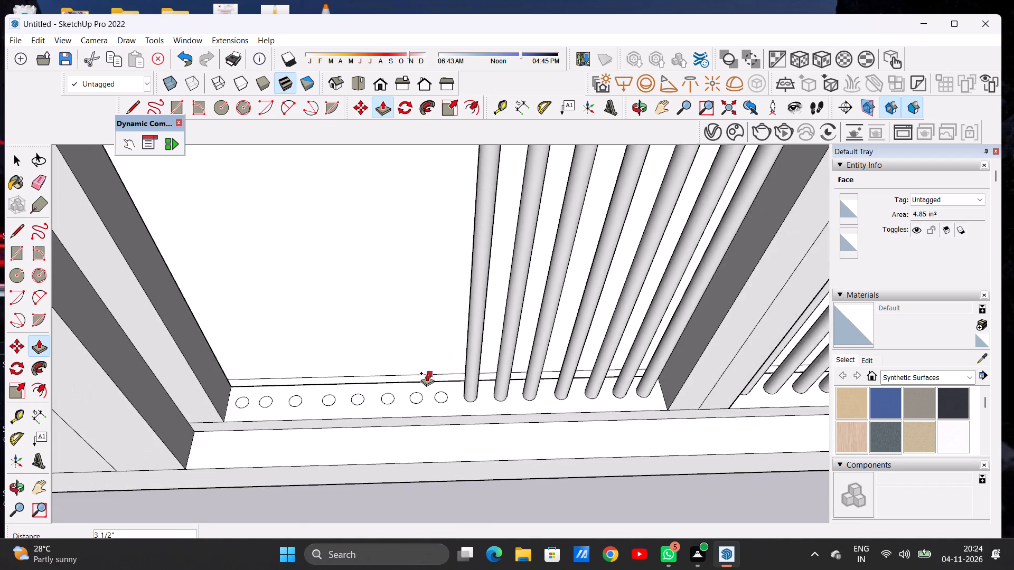
scroll(427, 373, "down", 2)
scroll(427, 373, "up", 1)
scroll(427, 373, "down", 10)
scroll(444, 263, "up", 6)
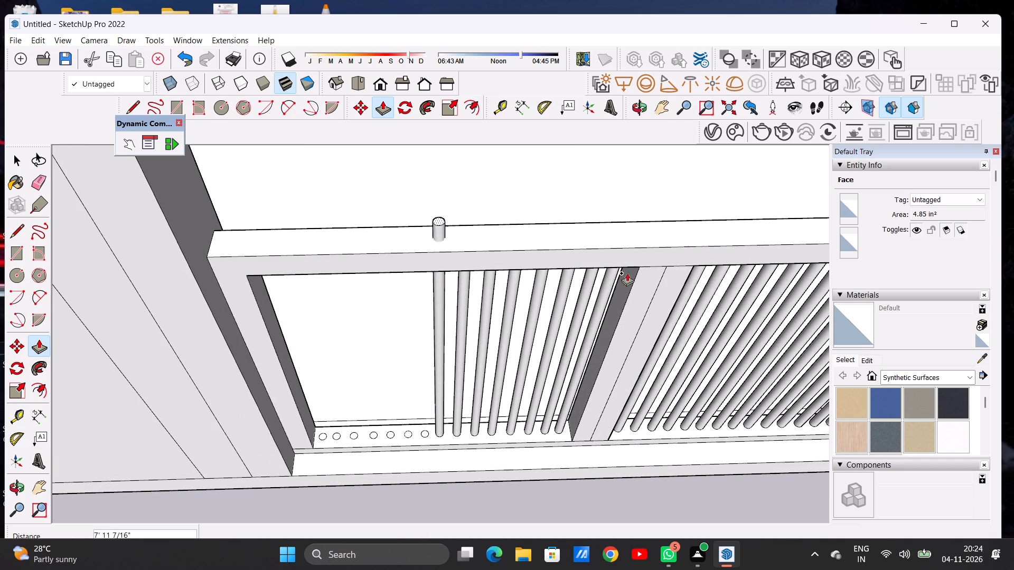
left_click(640, 269)
Extrude the left bay's ninth circle from the middle upright about 6' 11 7/8" up to the top rail's underside.
scroll(409, 429, "up", 7)
scroll(435, 438, "down", 1)
scroll(435, 438, "up", 8)
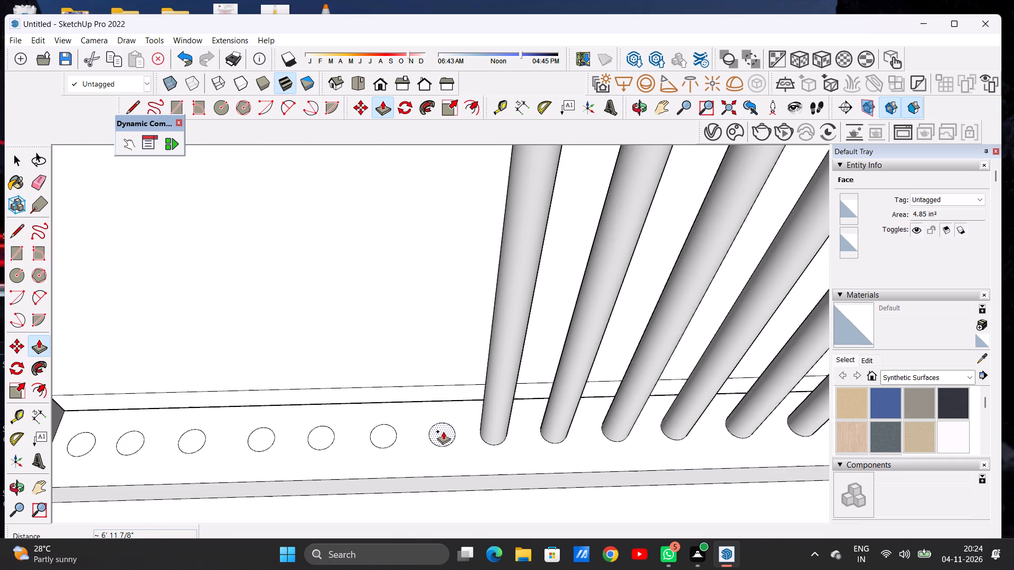
left_click(443, 431)
scroll(442, 351, "down", 11)
scroll(448, 378, "up", 1)
scroll(448, 378, "down", 13)
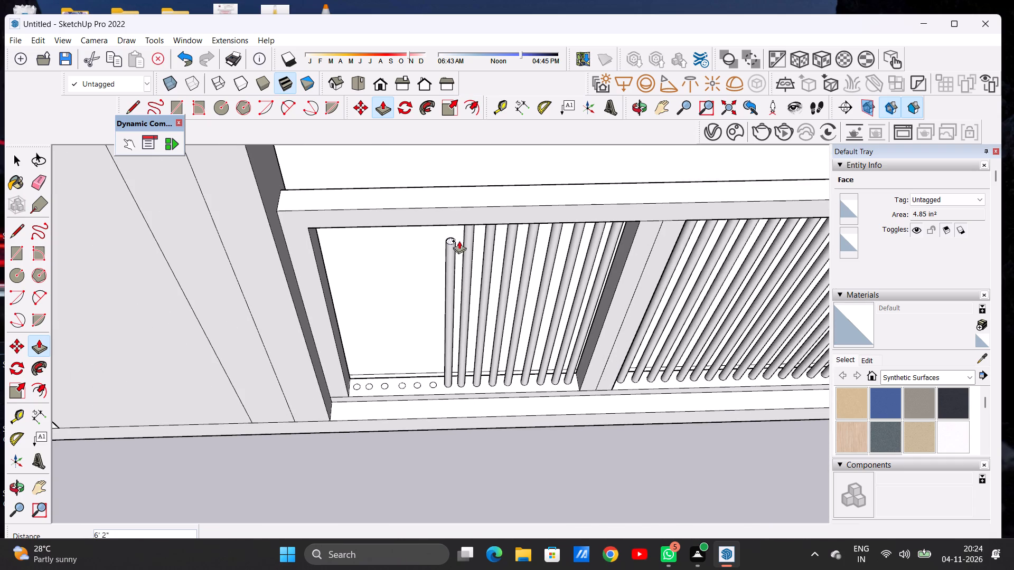
left_click(637, 226)
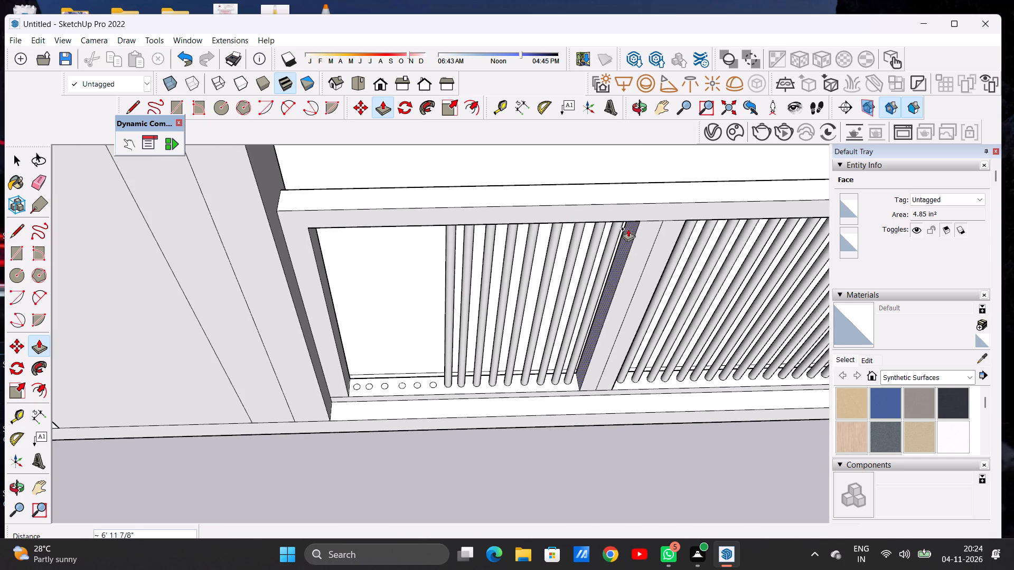
Raise the left bay's tenth circle from the middle upright about 6' 11 7/8" to meet the top rail's underside.
scroll(430, 374, "up", 14)
left_click(437, 388)
scroll(441, 293, "down", 2)
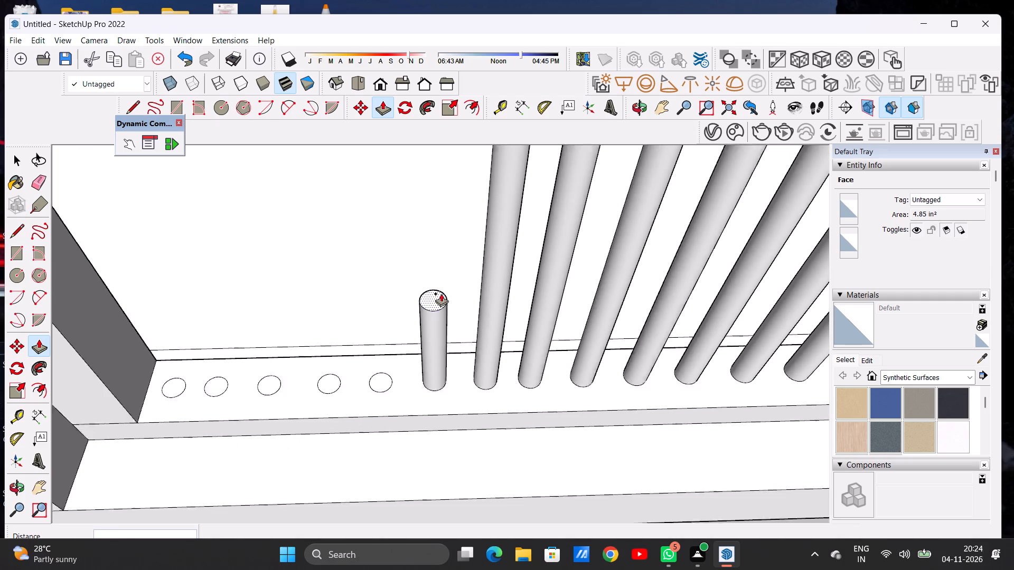
scroll(441, 293, "down", 8)
scroll(443, 305, "up", 1)
scroll(443, 305, "down", 15)
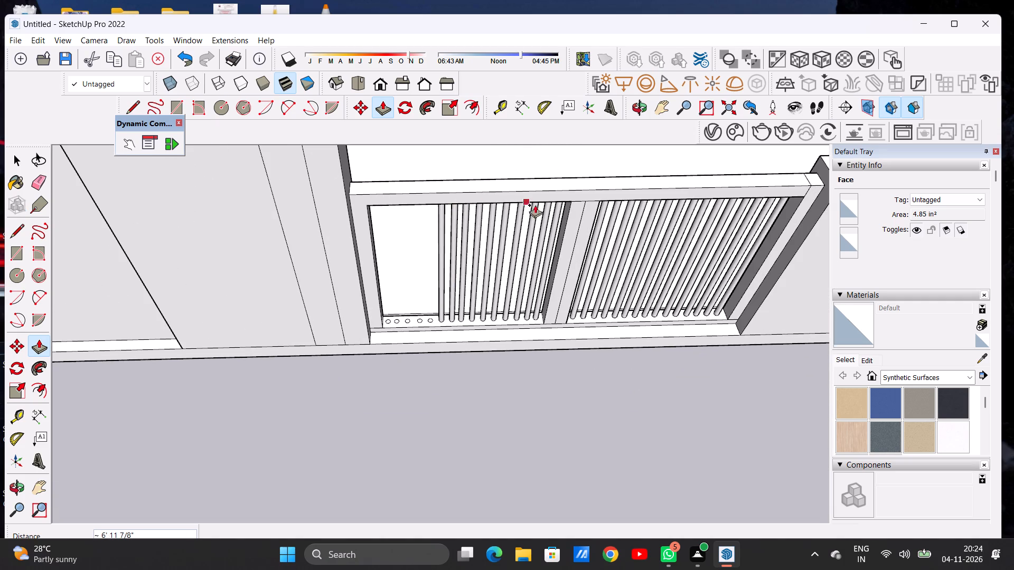
left_click(570, 205)
Push/Pull the left bay's eleventh circle from the middle upright about 6' 11 7/8" up to the top rail's underside.
scroll(414, 321, "up", 1)
scroll(414, 321, "down", 1)
scroll(414, 321, "up", 3)
scroll(414, 321, "down", 1)
scroll(414, 321, "up", 6)
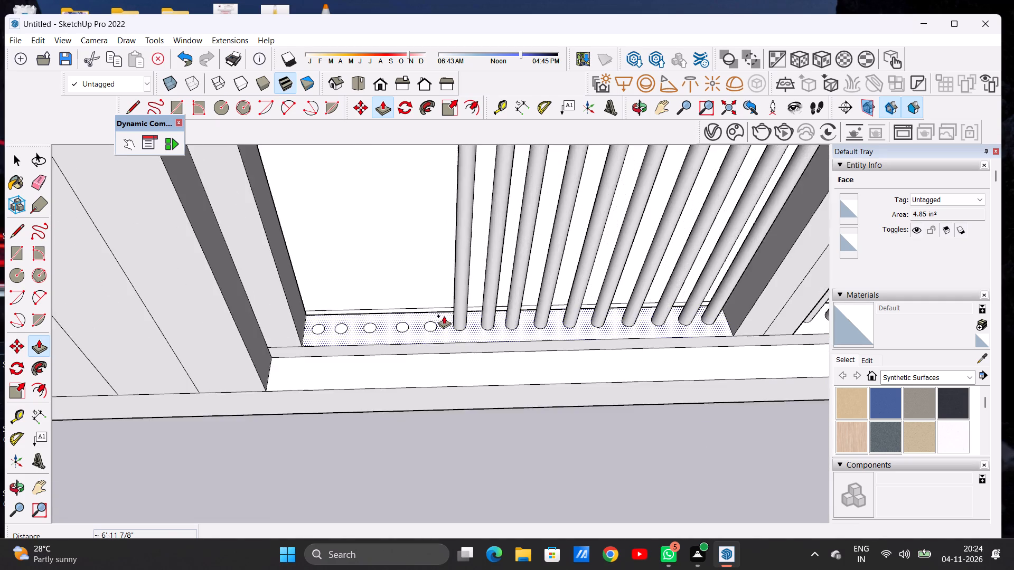
scroll(444, 316, "up", 10)
left_click(426, 328)
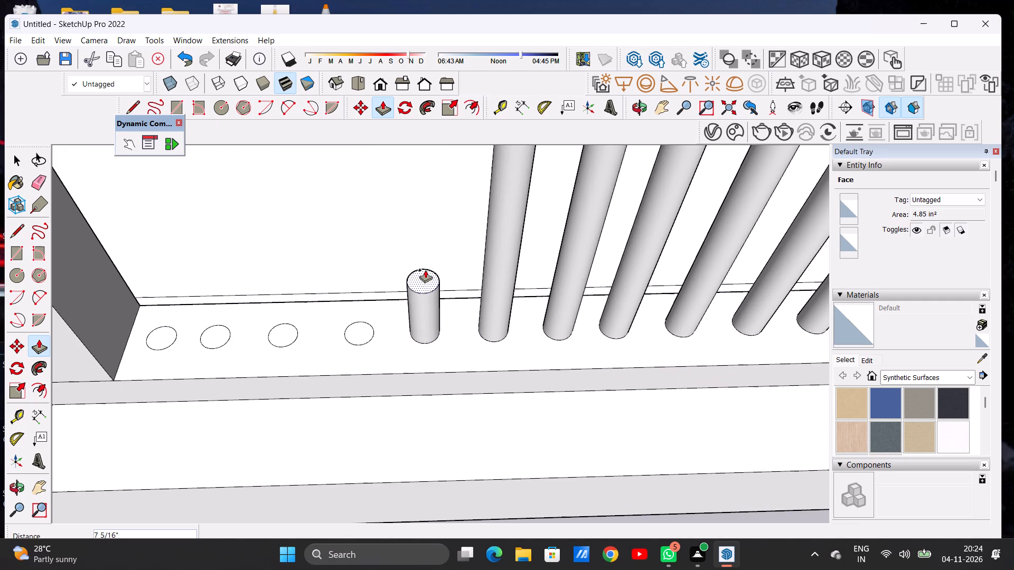
scroll(420, 278, "down", 20)
scroll(420, 278, "down", 4)
scroll(413, 282, "up", 1)
scroll(413, 282, "down", 13)
scroll(416, 242, "up", 3)
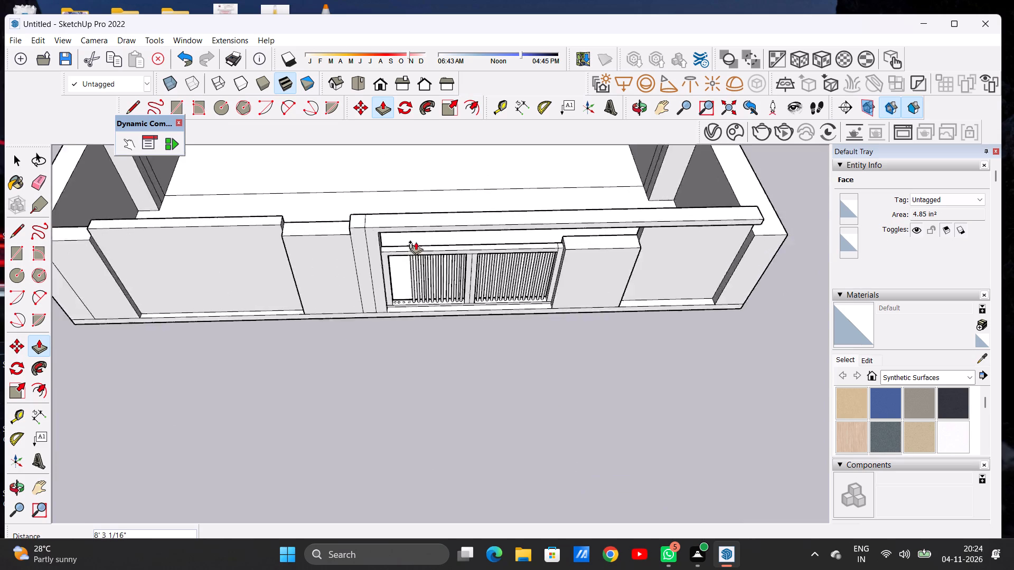
scroll(416, 242, "up", 5)
scroll(416, 262, "down", 1)
scroll(416, 262, "up", 3)
scroll(414, 263, "down", 2)
scroll(414, 263, "up", 3)
scroll(414, 263, "down", 1)
scroll(414, 263, "up", 1)
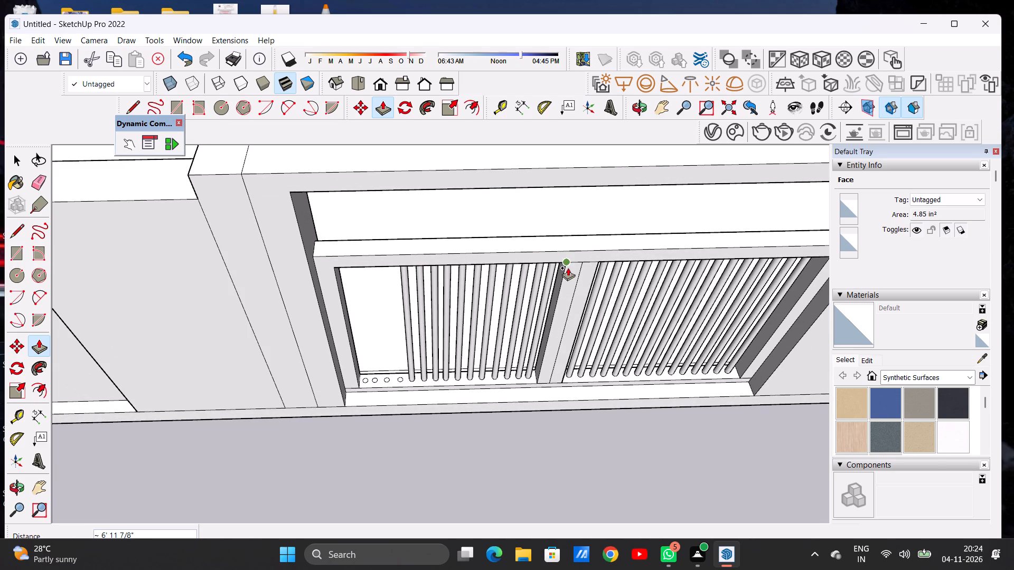
left_click(567, 267)
Extrude the left bay's twelfth circle from the middle upright about 6' 11 7/8" into a bar reaching the top rail's underside.
scroll(400, 375, "up", 11)
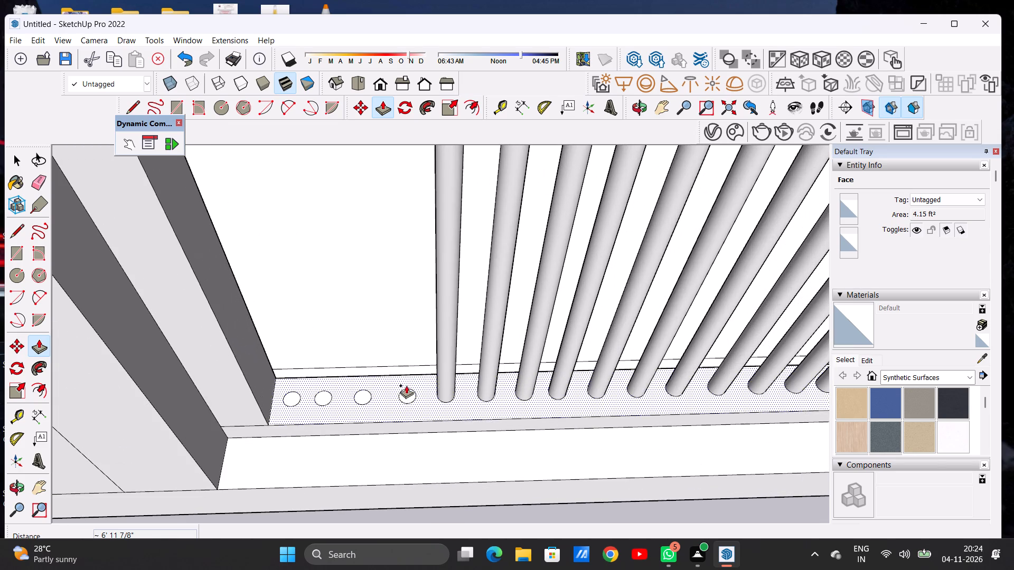
left_click(406, 392)
scroll(406, 311, "down", 14)
scroll(407, 326, "up", 1)
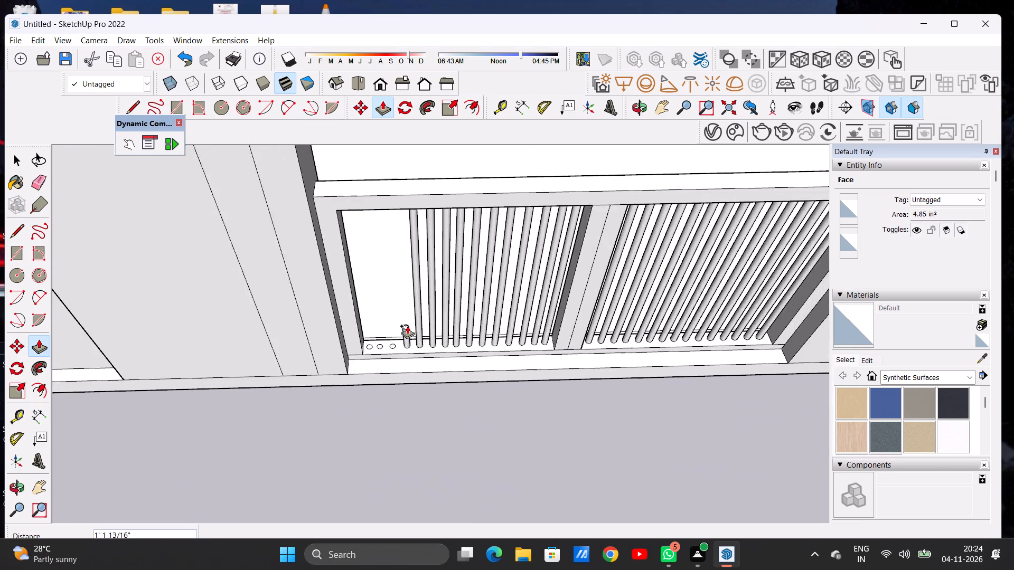
scroll(407, 326, "down", 6)
scroll(411, 267, "up", 12)
scroll(406, 262, "down", 2)
scroll(406, 262, "up", 1)
scroll(398, 255, "down", 4)
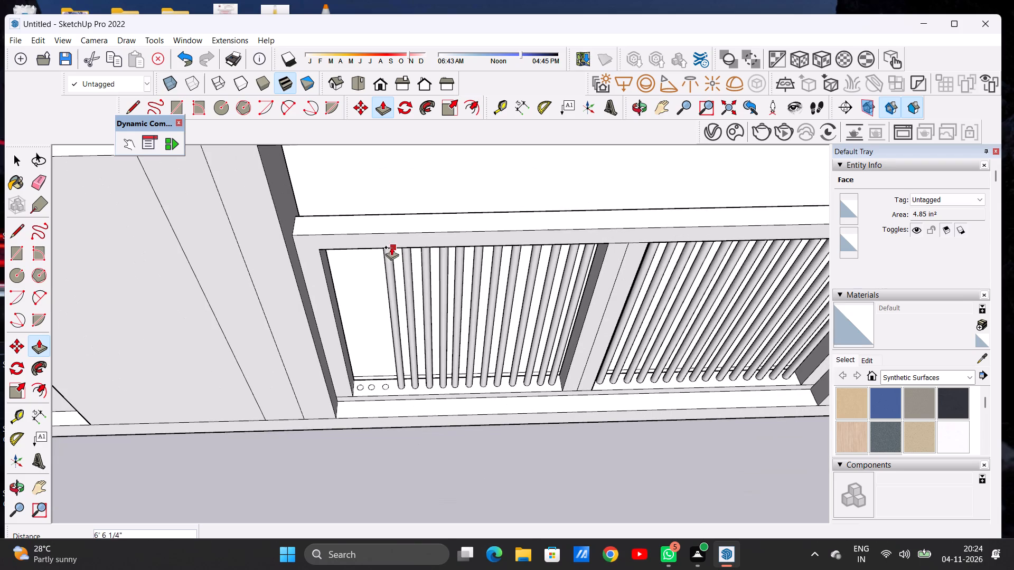
left_click(607, 245)
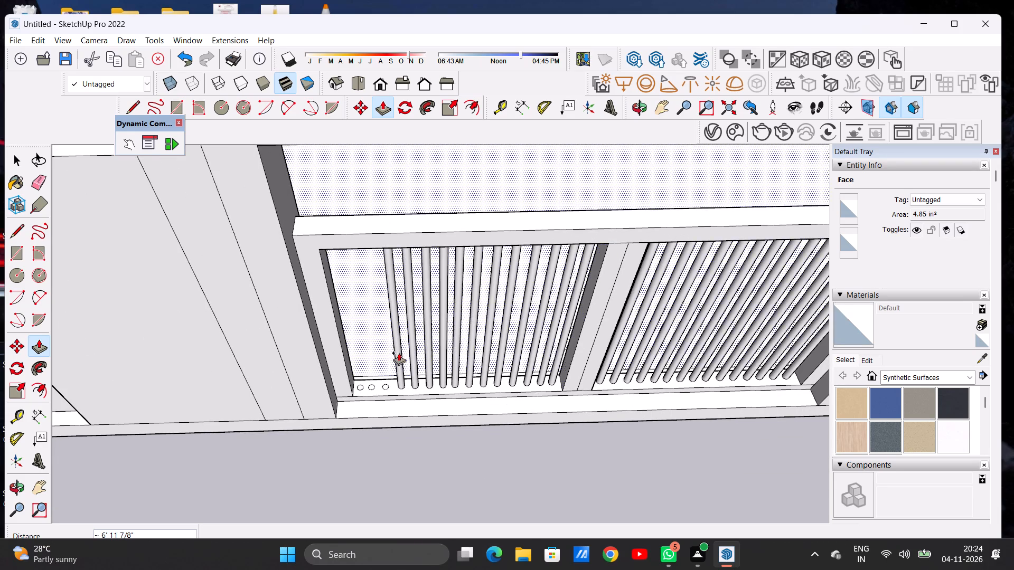
Push/Pull the left bay's thirteenth circle from the middle upright about 6' 11 7/8" to the top rail's underside.
scroll(388, 379, "up", 7)
scroll(381, 382, "down", 1)
scroll(381, 383, "up", 6)
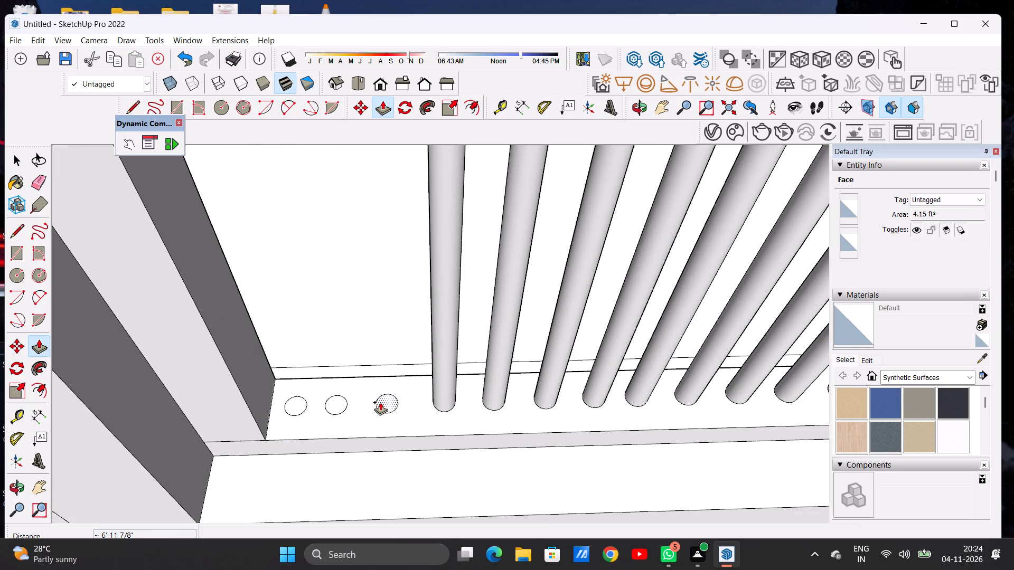
left_click(380, 402)
scroll(380, 318, "down", 10)
scroll(380, 341, "up", 1)
scroll(380, 341, "down", 5)
scroll(378, 339, "up", 1)
scroll(378, 339, "down", 1)
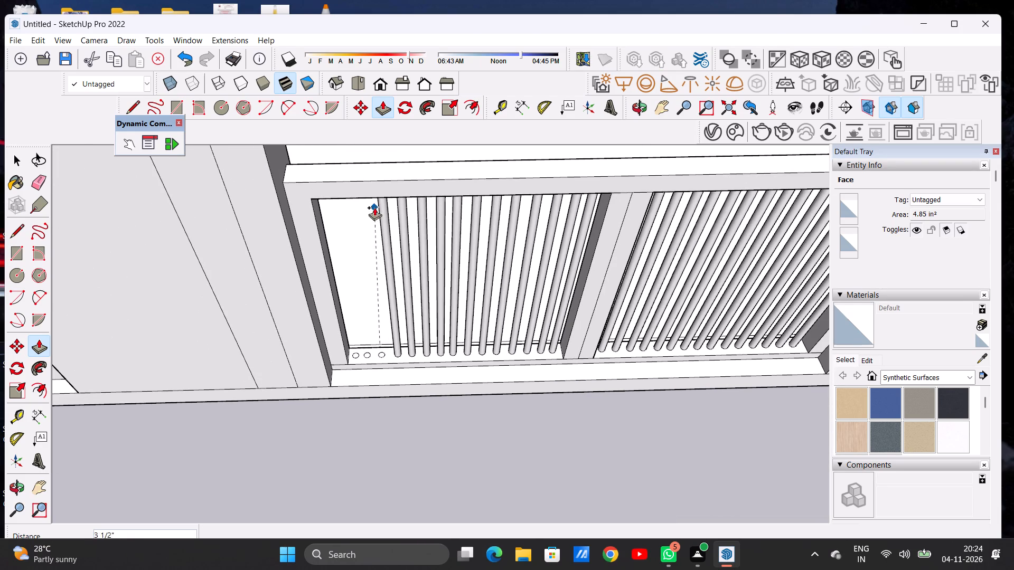
left_click(609, 194)
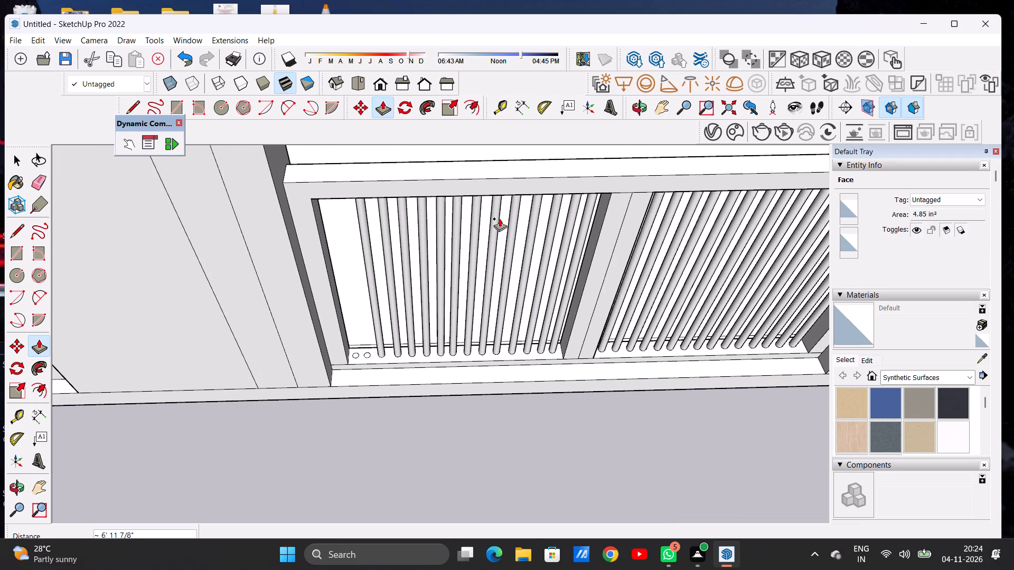
Raise the left bay's fourteenth circle from the middle upright about 6' 11 7/8" up to the top rail's underside.
scroll(361, 348, "up", 4)
scroll(362, 355, "down", 1)
scroll(362, 355, "up", 12)
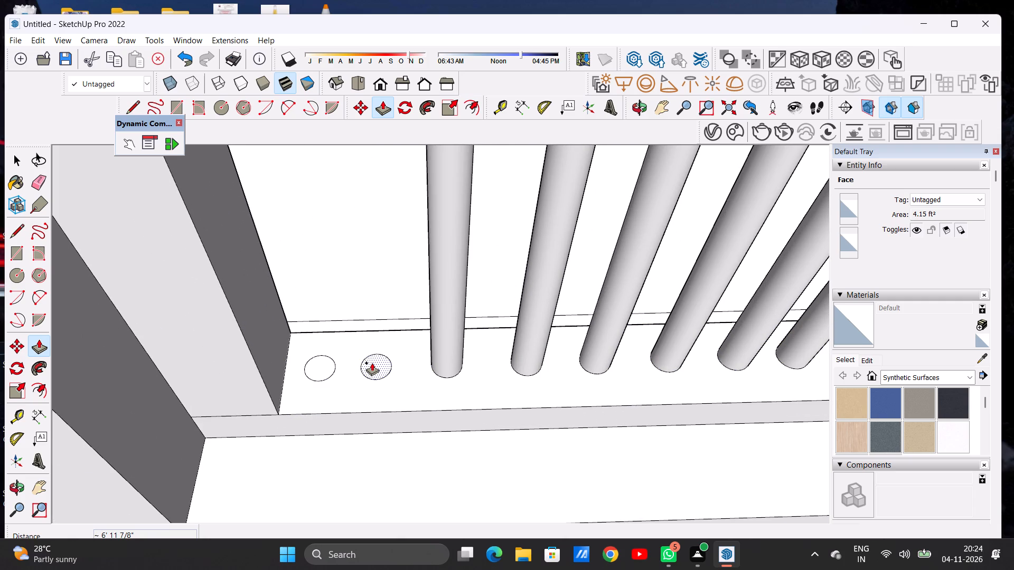
left_click(372, 363)
scroll(362, 302, "down", 18)
scroll(355, 322, "up", 1)
scroll(355, 322, "down", 4)
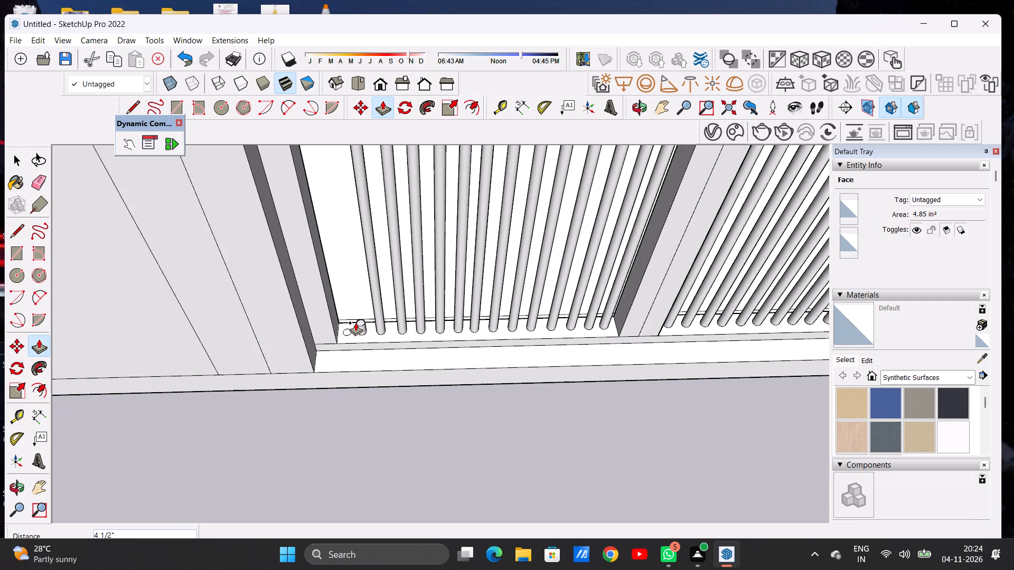
scroll(352, 314, "down", 10)
scroll(357, 254, "up", 13)
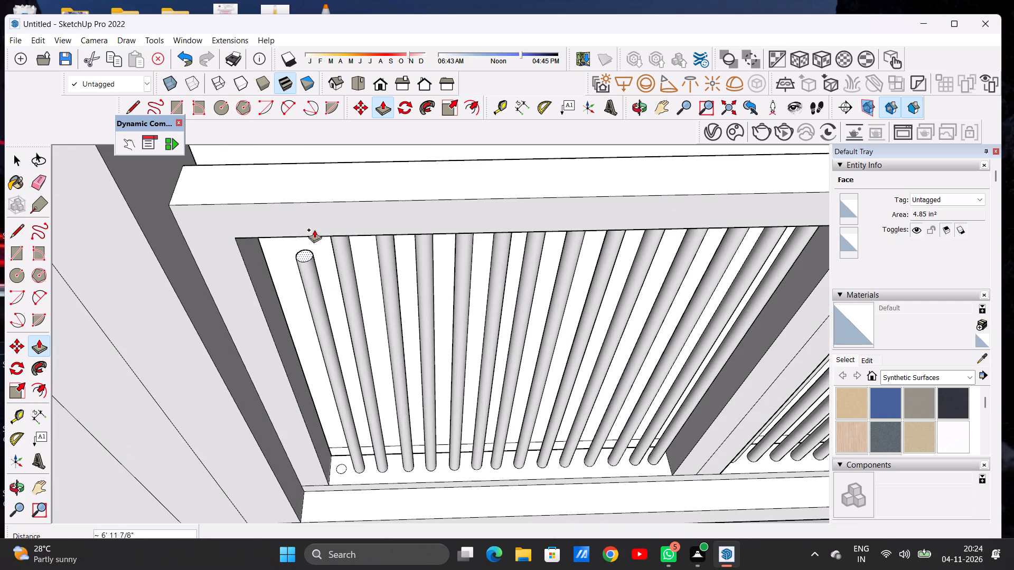
left_click(241, 239)
Extrude the left bay's last circle, beside the outer left upright, about 6' 11 7/8" up to the top rail's underside.
scroll(326, 453, "up", 3)
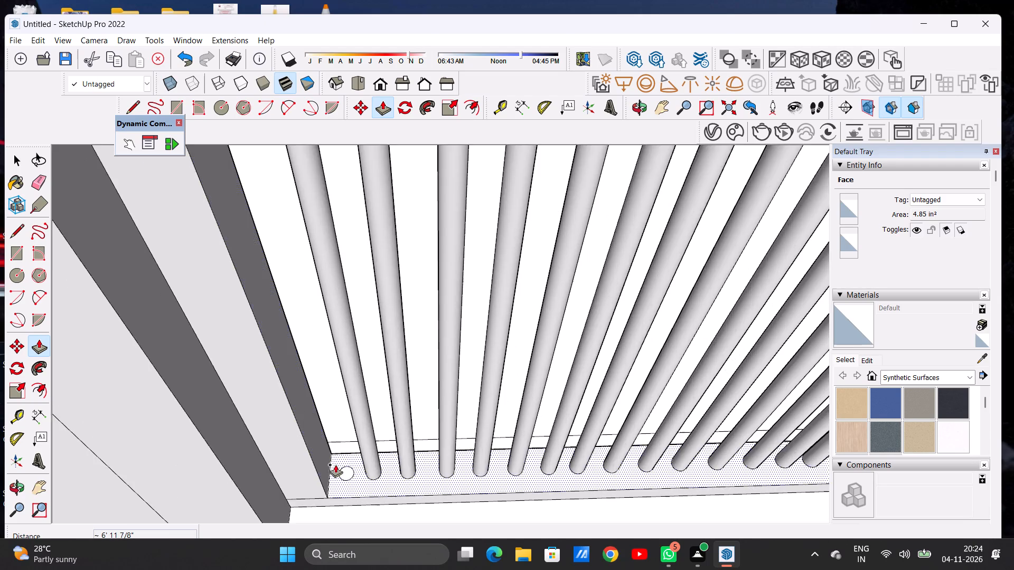
scroll(335, 464, "up", 4)
scroll(349, 470, "down", 1)
scroll(349, 470, "up", 5)
left_click(349, 470)
scroll(354, 366, "down", 11)
scroll(366, 384, "up", 1)
scroll(366, 384, "down", 5)
scroll(366, 384, "up", 1)
scroll(366, 385, "down", 1)
scroll(366, 385, "up", 1)
scroll(366, 385, "down", 2)
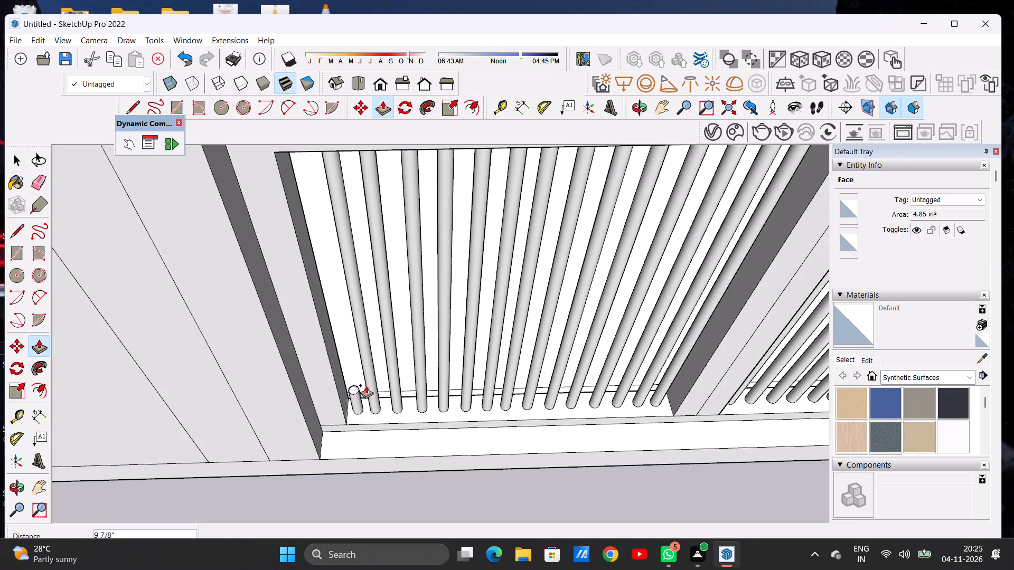
scroll(366, 385, "down", 1)
left_click(305, 232)
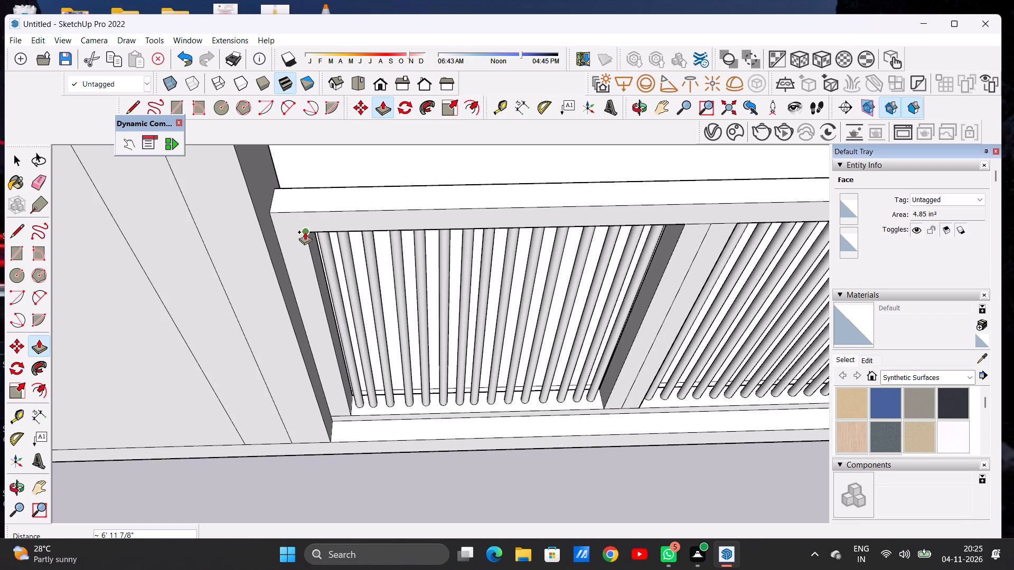
key("space")
Examine both barred gate bays from the front, close up and in the context of the compound wall and house facade.
type("O")
scroll(380, 330, "down", 8)
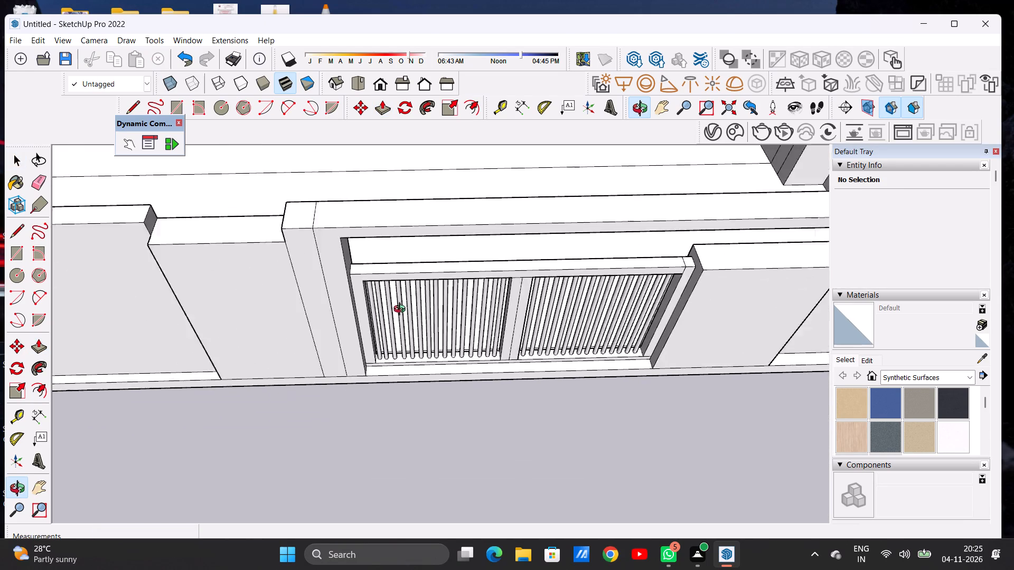
scroll(402, 310, "down", 2)
scroll(402, 310, "up", 1)
scroll(383, 305, "down", 7)
scroll(443, 320, "up", 1)
scroll(452, 323, "down", 2)
scroll(454, 325, "up", 3)
left_click_drag(454, 336, 465, 217)
scroll(425, 307, "up", 3)
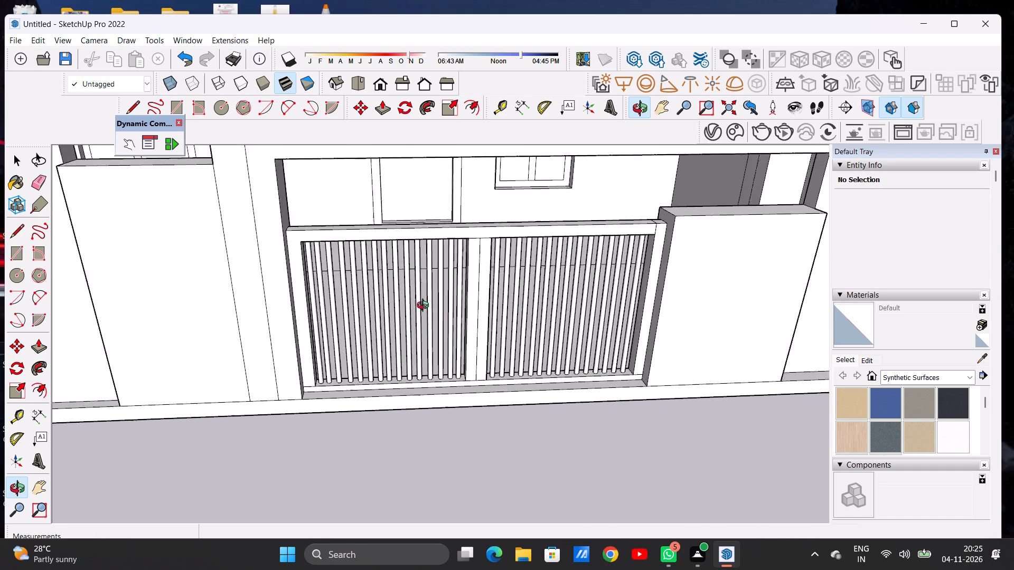
scroll(425, 307, "up", 2)
left_click_drag(442, 328, 438, 255)
scroll(462, 265, "up", 1)
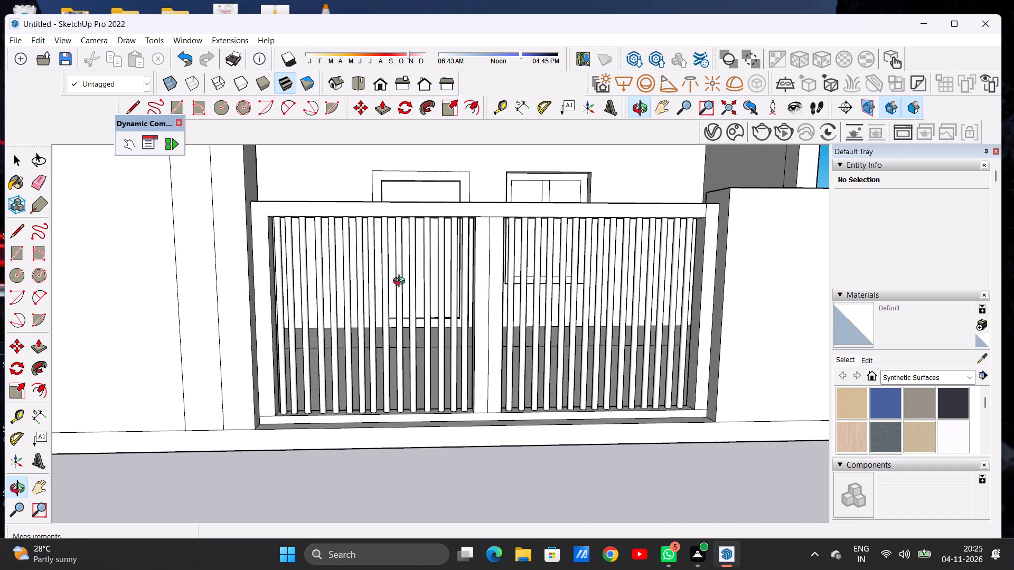
scroll(356, 311, "down", 7)
scroll(505, 313, "down", 4)
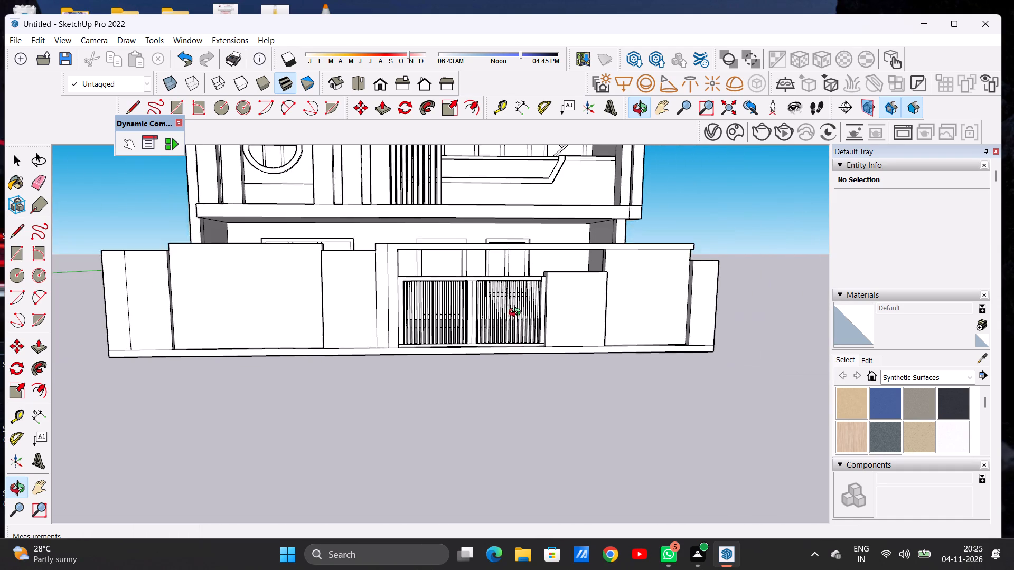
scroll(517, 313, "down", 3)
scroll(414, 289, "up", 2)
scroll(414, 289, "down", 1)
scroll(414, 289, "up", 8)
scroll(430, 277, "down", 1)
scroll(430, 277, "up", 5)
scroll(381, 284, "down", 1)
scroll(381, 284, "up", 2)
scroll(381, 284, "down", 2)
scroll(377, 288, "up", 1)
scroll(335, 310, "down", 6)
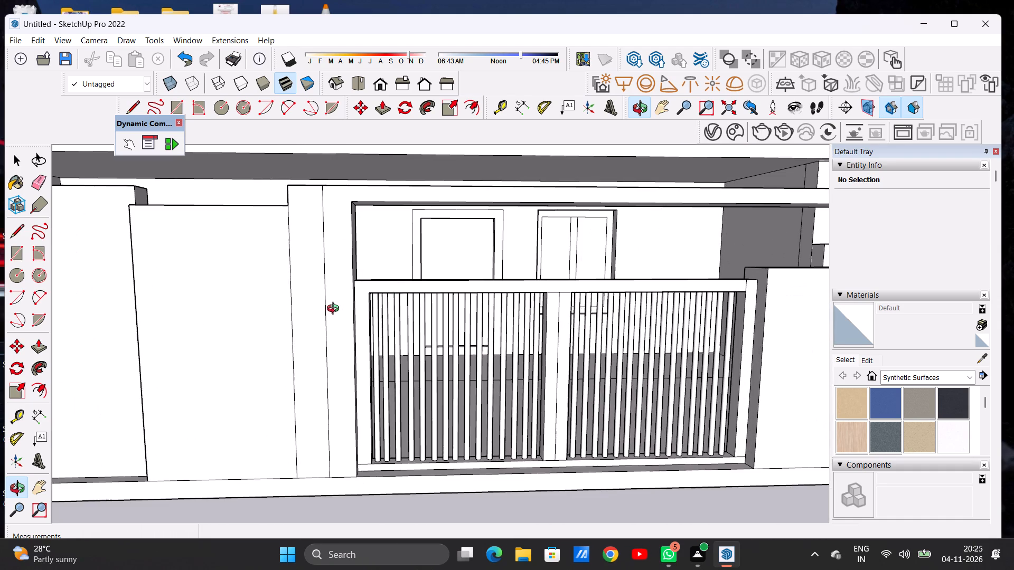
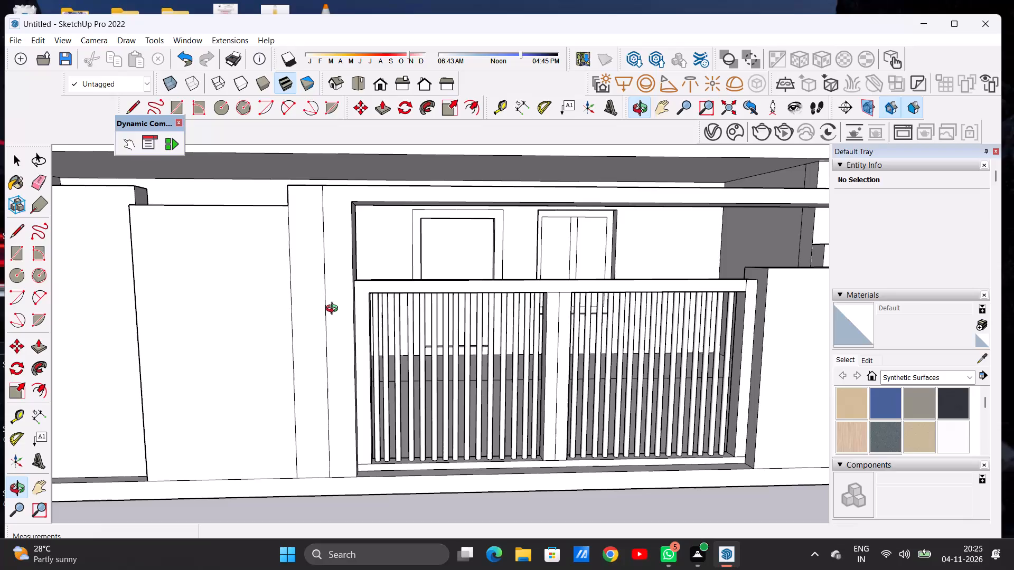
Erase the seam edge where the gate's right outer upright meets the top rail.
scroll(340, 305, "down", 6)
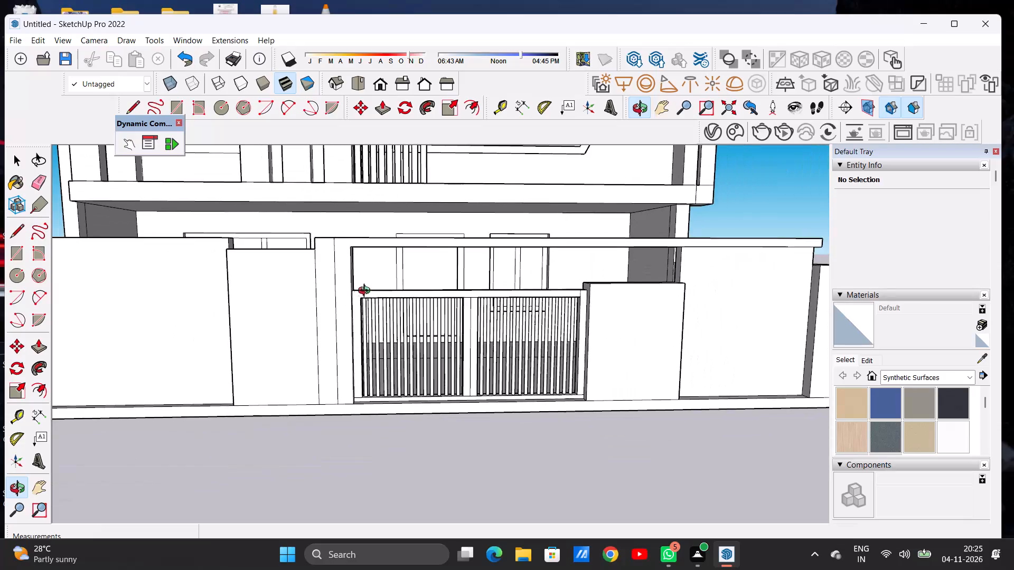
scroll(373, 290, "down", 3)
scroll(449, 263, "up", 14)
scroll(510, 332, "down", 8)
scroll(679, 349, "up", 12)
key("e")
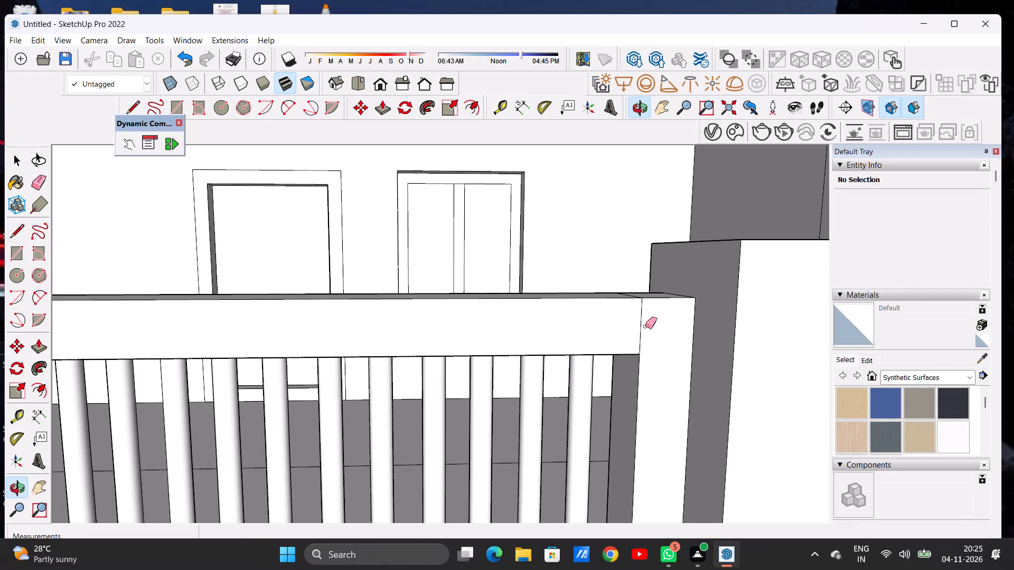
left_click_drag(645, 326, 633, 335)
scroll(654, 328, "down", 8)
scroll(622, 298, "down", 8)
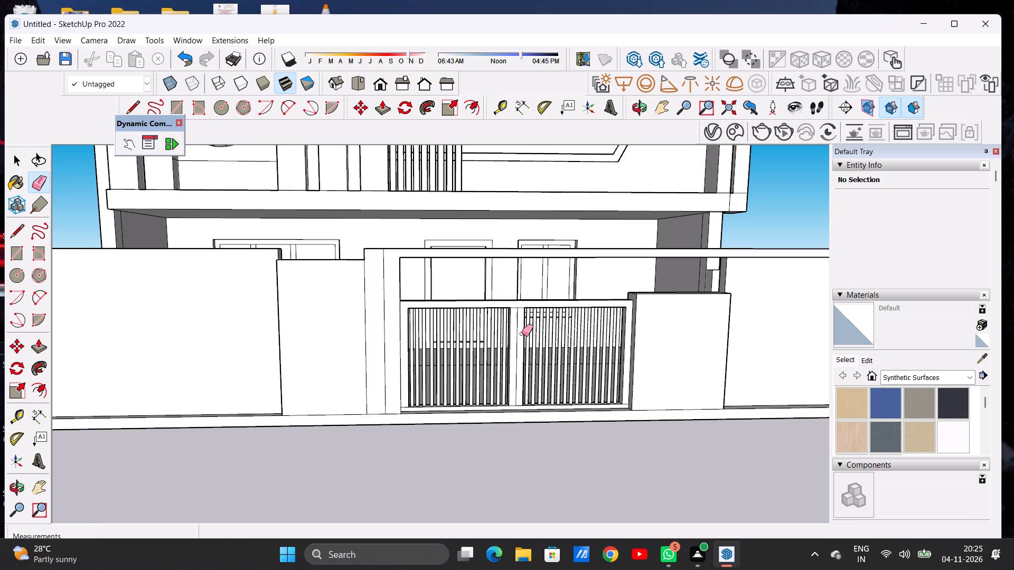
Erase the seam edge where the gate's left outer upright meets the threshold.
scroll(487, 340, "down", 3)
scroll(497, 381, "up", 8)
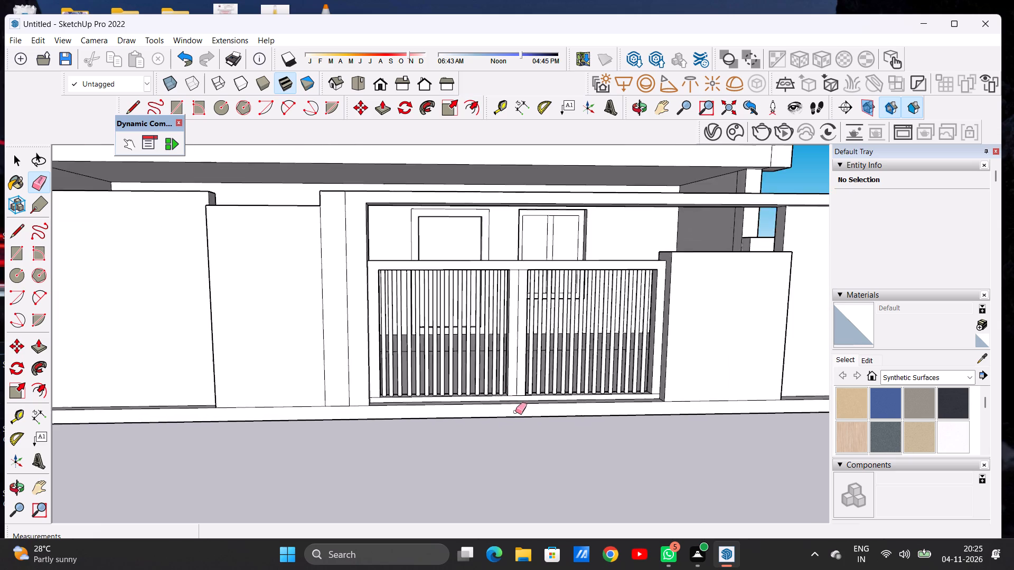
scroll(515, 412, "up", 2)
scroll(515, 412, "down", 1)
scroll(515, 412, "up", 6)
scroll(443, 383, "down", 4)
scroll(387, 385, "down", 2)
scroll(275, 385, "down", 1)
scroll(275, 385, "up", 2)
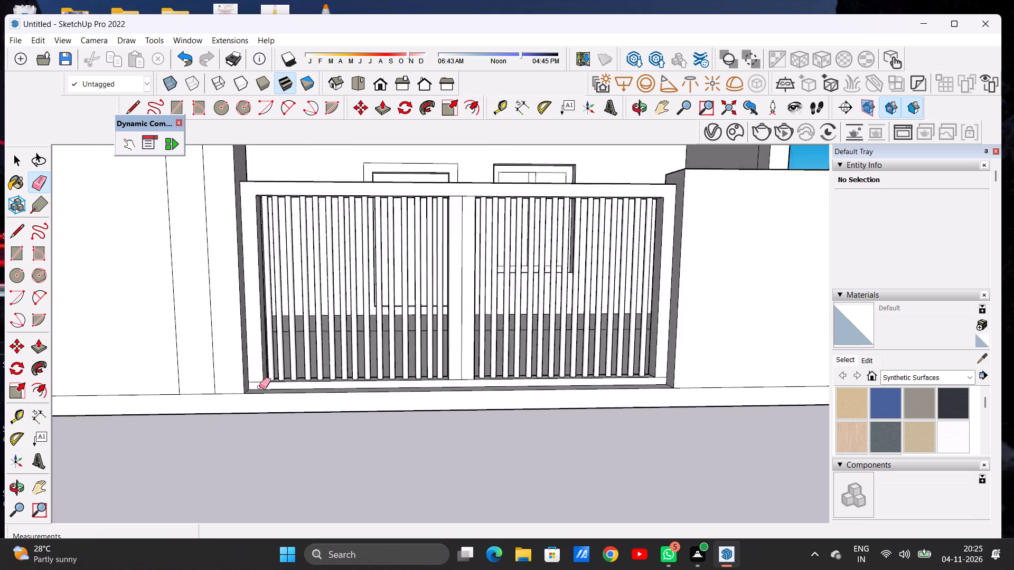
scroll(259, 387, "up", 12)
left_click_drag(241, 367, 246, 386)
scroll(258, 389, "down", 11)
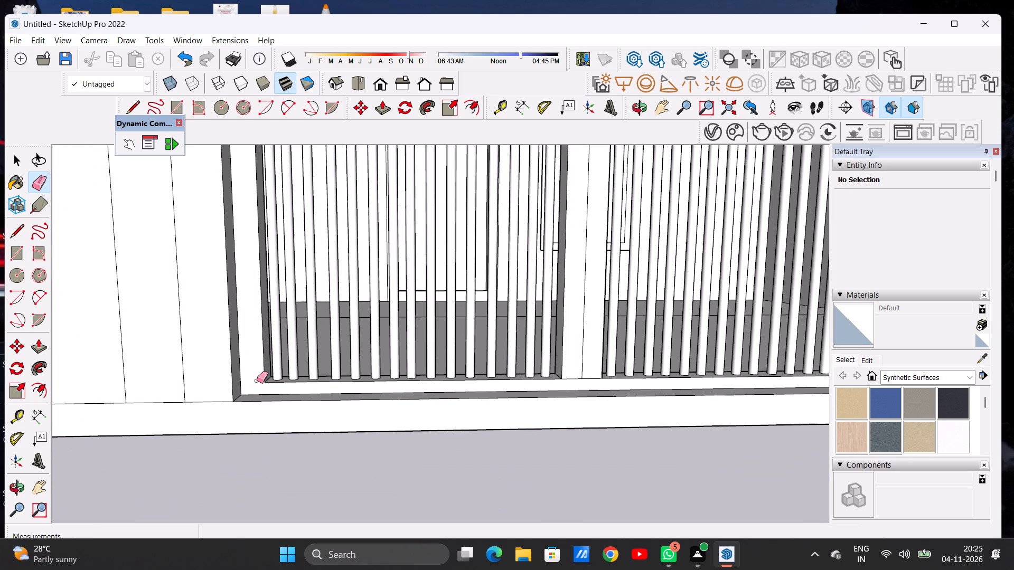
Erase the seam edge where the gate's right outer upright meets the threshold.
scroll(276, 367, "down", 7)
scroll(570, 376, "up", 9)
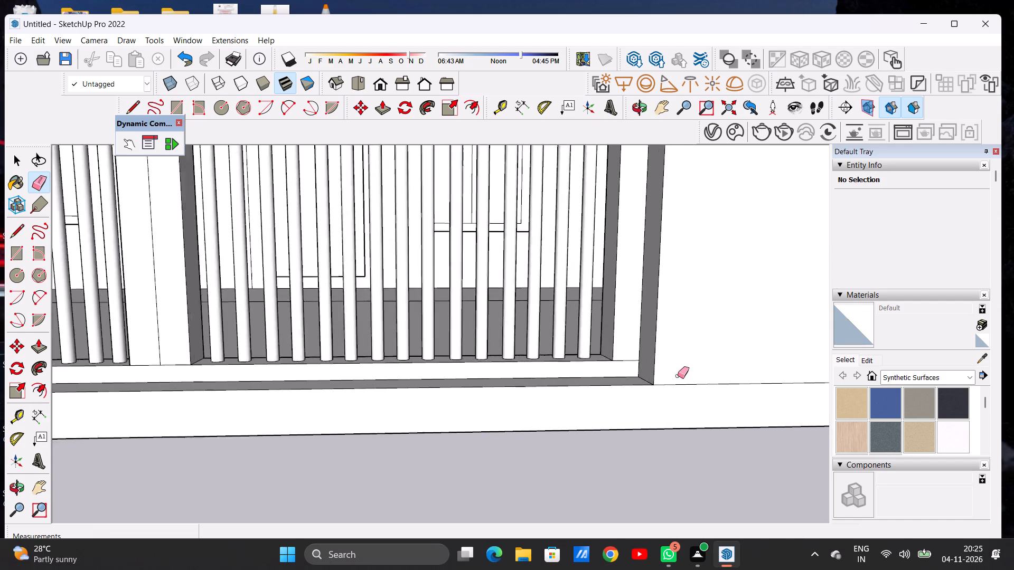
scroll(678, 376, "up", 5)
scroll(614, 357, "down", 1)
scroll(614, 357, "up", 3)
left_click_drag(606, 345, 606, 359)
key("space")
Examine the finished gate within the compound wall, and the whole house from the front, above and the side.
scroll(559, 386, "down", 6)
scroll(559, 387, "up", 1)
scroll(559, 387, "down", 5)
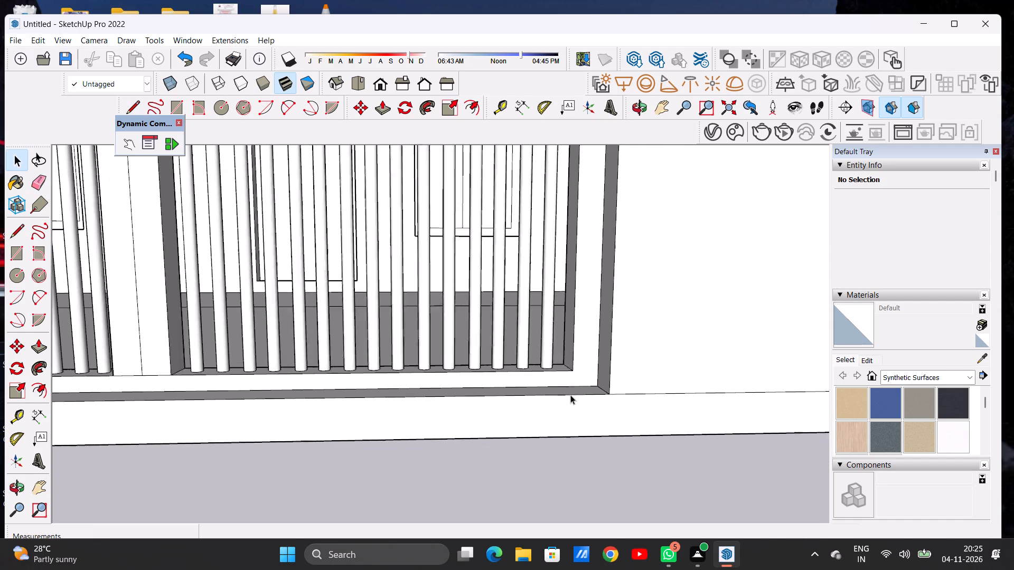
scroll(571, 395, "up", 1)
scroll(570, 395, "down", 12)
key("o")
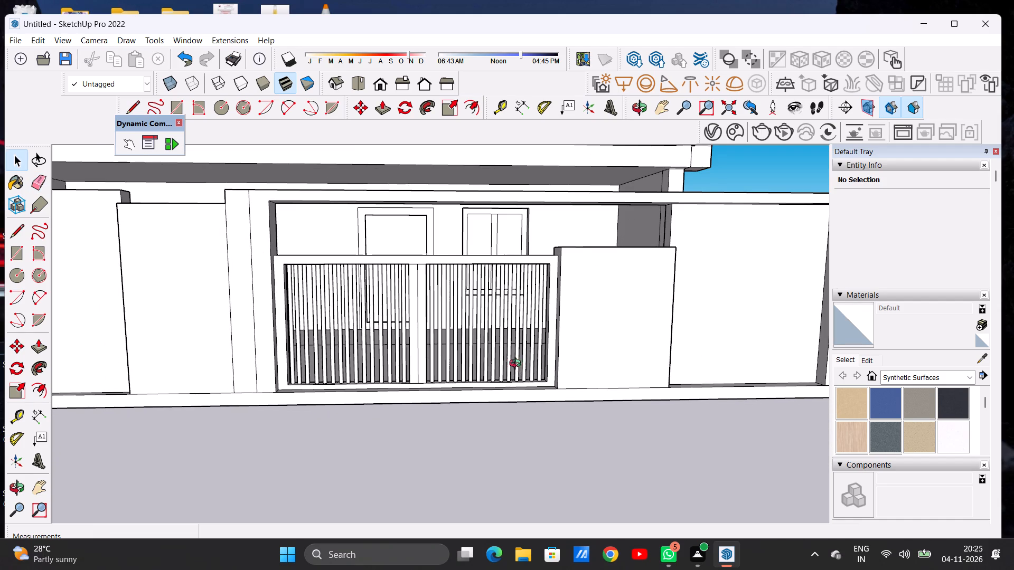
scroll(514, 316, "down", 7)
left_click_drag(483, 314, 480, 357)
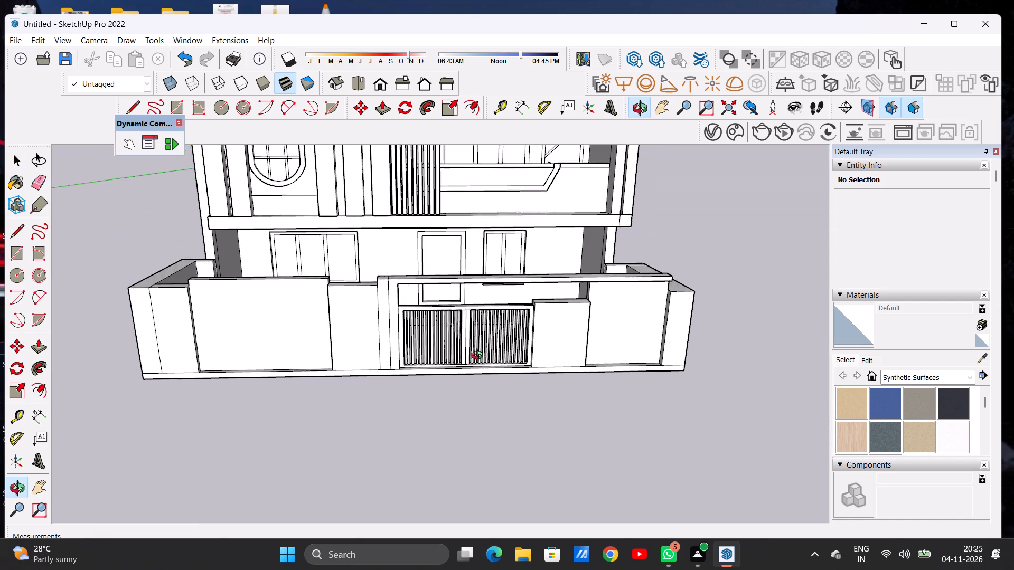
left_click_drag(480, 357, 479, 351)
left_click_drag(482, 309, 457, 436)
left_click_drag(485, 293, 523, 303)
left_click_drag(509, 380, 515, 307)
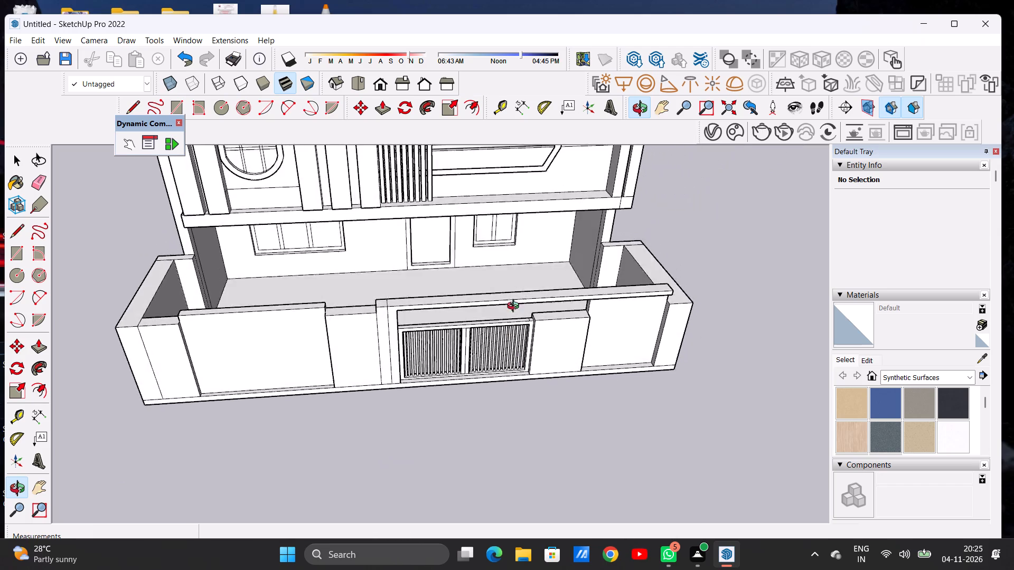
left_click_drag(515, 307, 515, 296)
scroll(512, 299, "down", 7)
left_click_drag(484, 373, 463, 319)
scroll(449, 377, "down", 12)
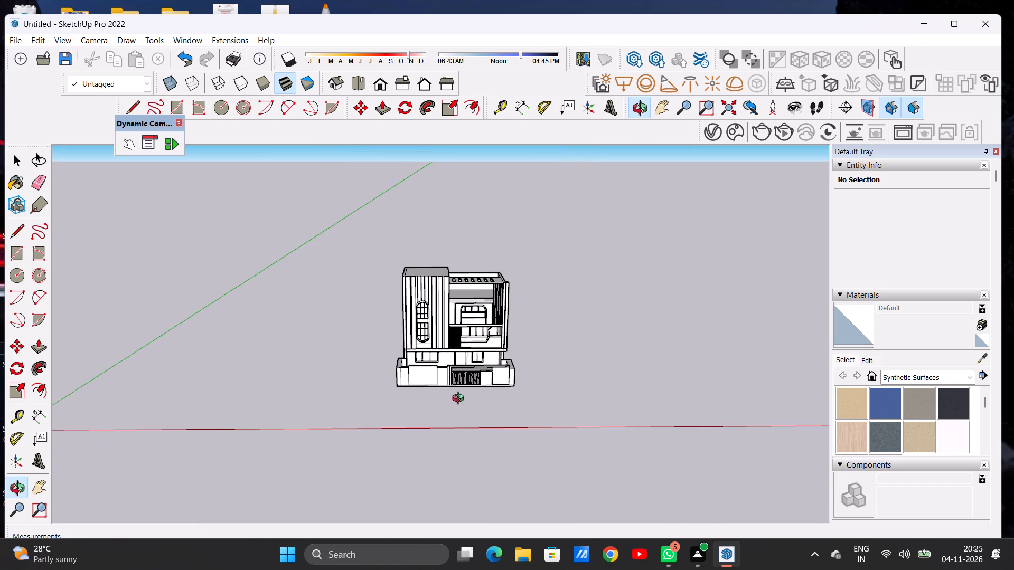
scroll(436, 335, "up", 9)
scroll(421, 325, "down", 1)
scroll(420, 325, "up", 7)
scroll(423, 342, "down", 5)
left_click_drag(393, 356, 516, 400)
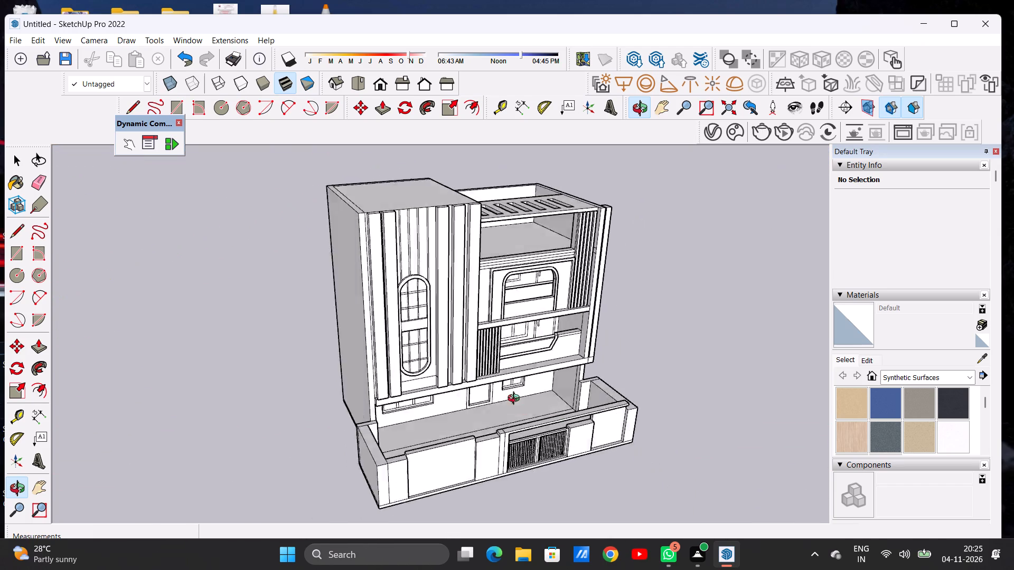
left_click_drag(516, 400, 529, 422)
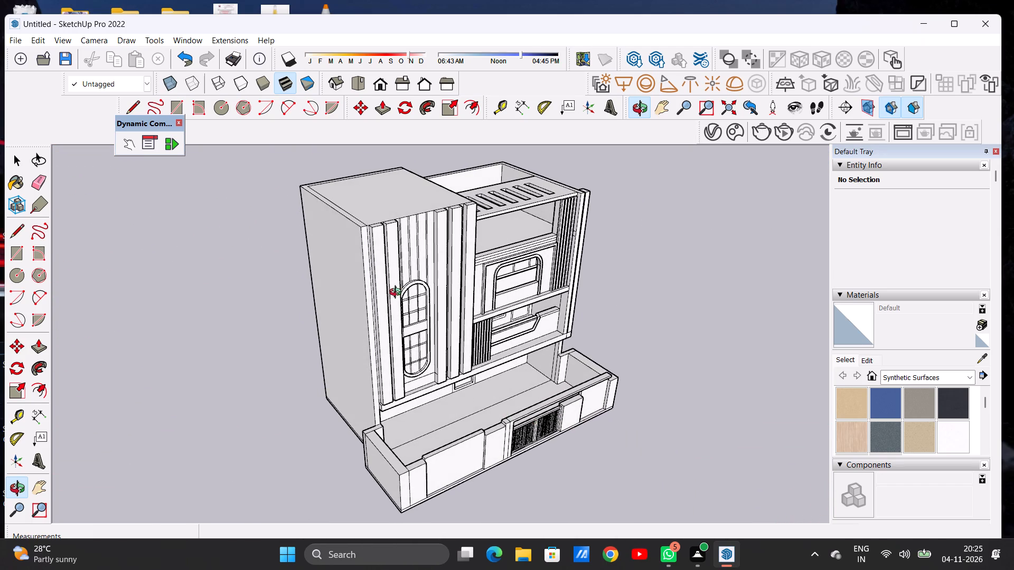
scroll(396, 256, "up", 2)
scroll(396, 255, "down", 1)
scroll(396, 255, "up", 4)
scroll(370, 254, "down", 7)
left_click_drag(454, 327, 280, 313)
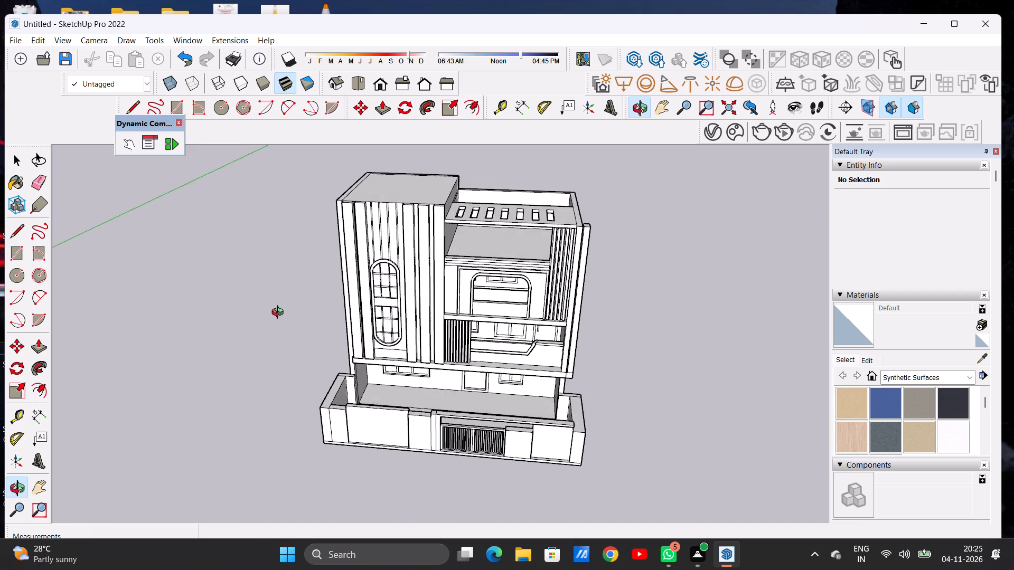
left_click_drag(280, 313, 279, 317)
Paint the tower's left front corner strips and the front of the adjacent vertical fin with Wood Veneer 01 from the Wood materials.
scroll(367, 233, "up", 4)
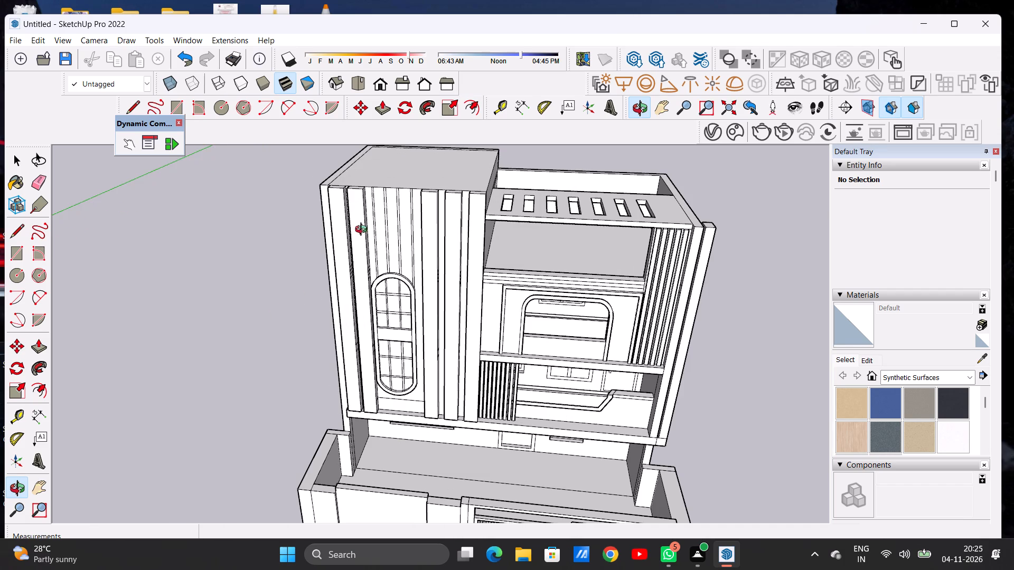
scroll(356, 230, "up", 2)
scroll(356, 230, "down", 1)
scroll(356, 230, "up", 1)
left_click_drag(343, 241, 505, 258)
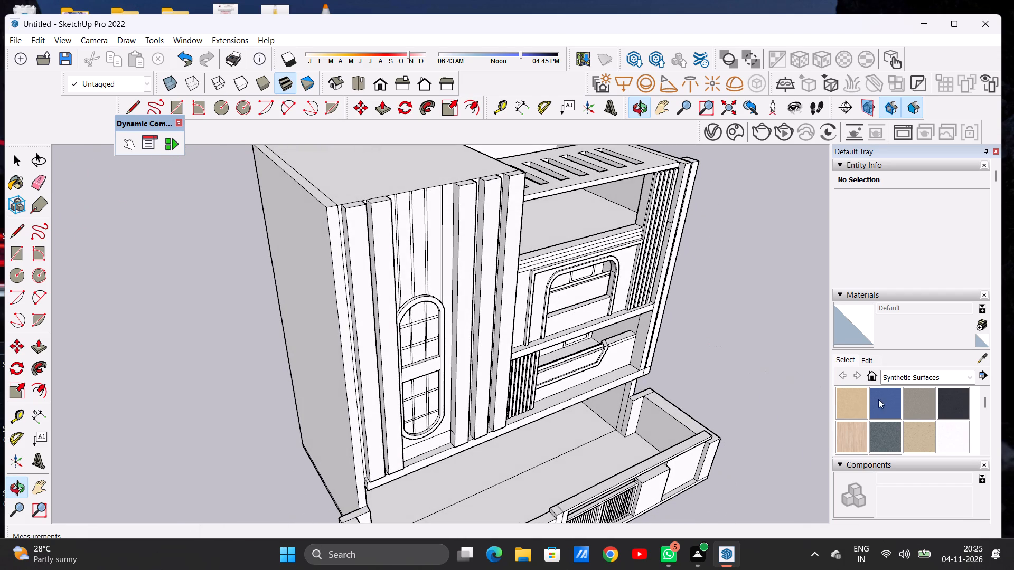
left_click(889, 379)
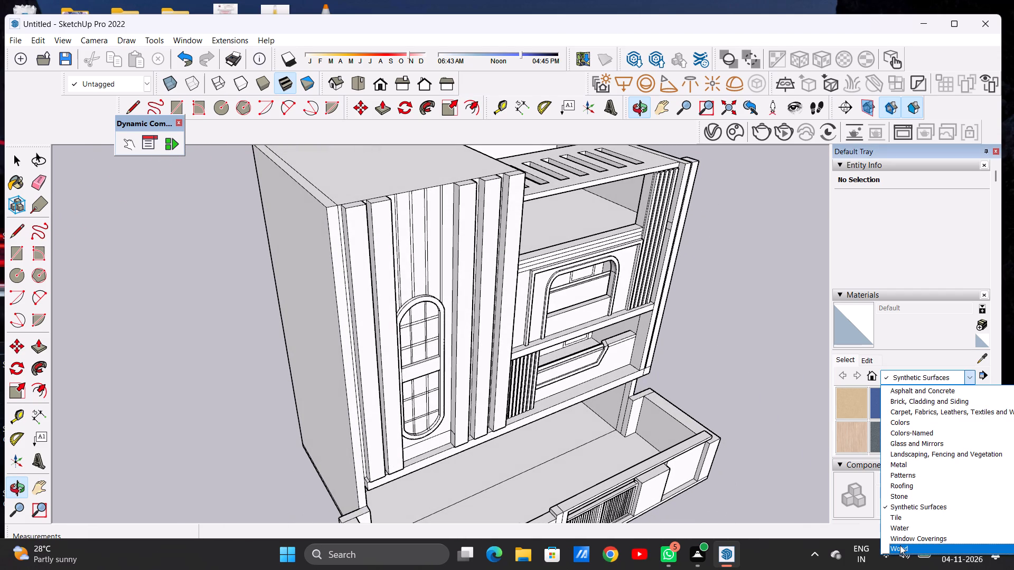
left_click(900, 545)
scroll(917, 435, "down", 2)
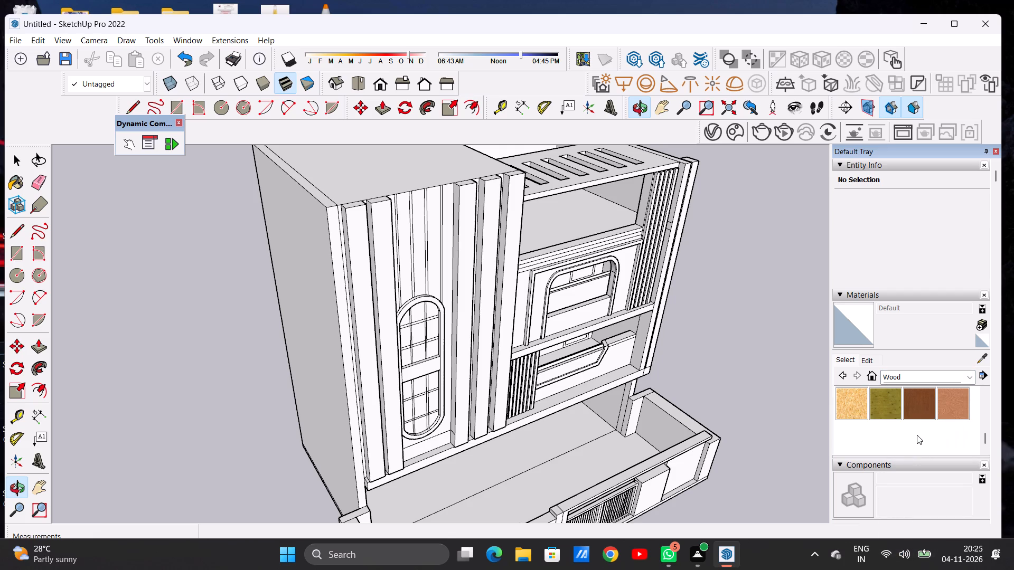
left_click(921, 407)
scroll(384, 365, "up", 1)
scroll(378, 369, "down", 1)
scroll(376, 370, "up", 3)
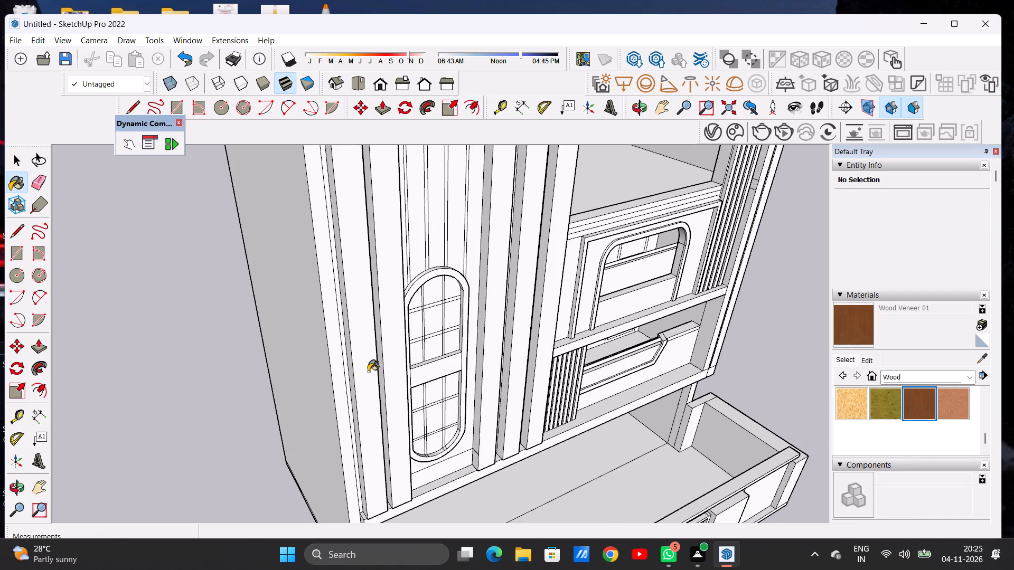
scroll(357, 374, "up", 7)
left_click(322, 384)
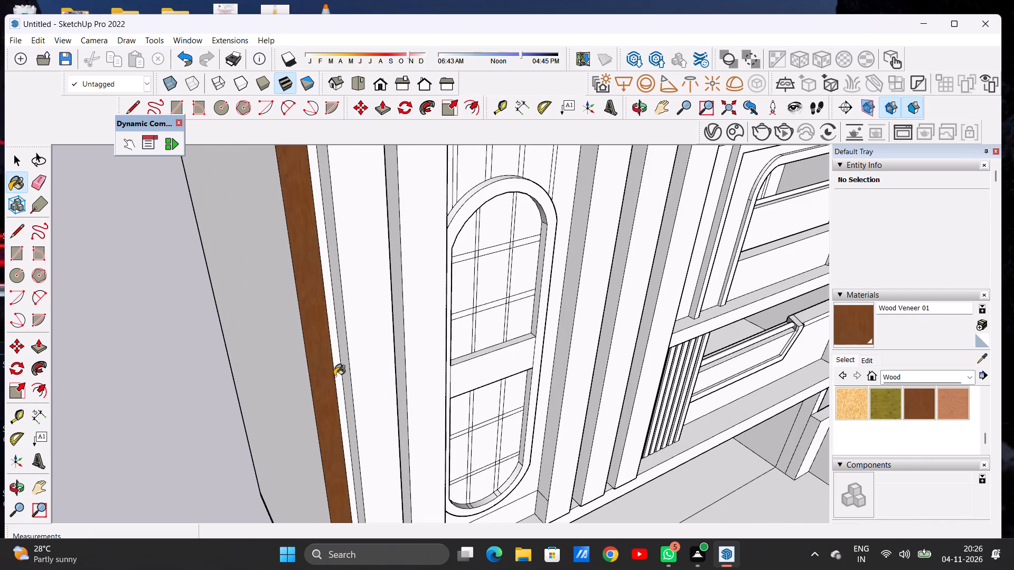
left_click(337, 369)
left_click(354, 363)
scroll(333, 372, "down", 13)
scroll(333, 372, "up", 1)
scroll(333, 372, "down", 1)
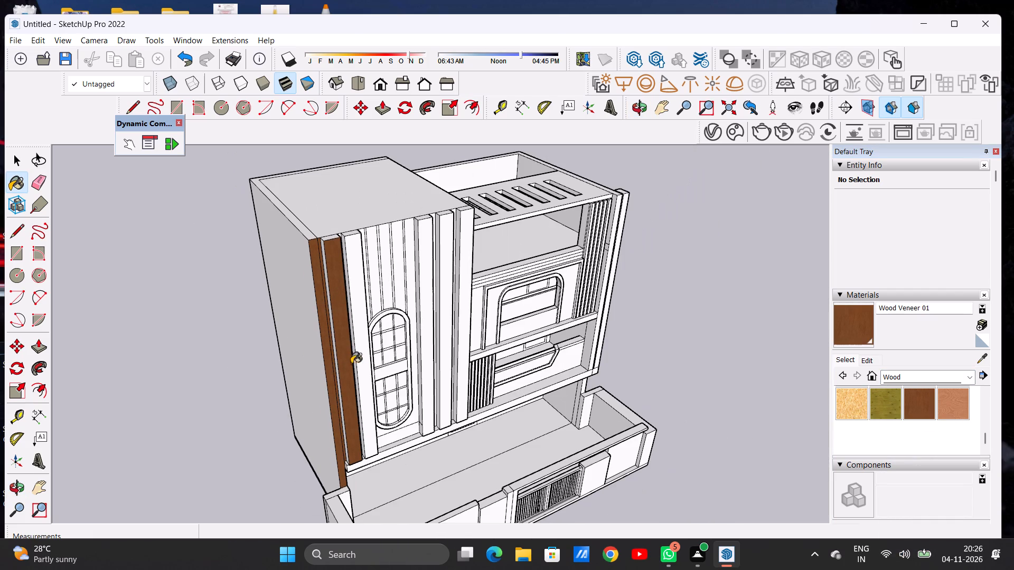
Darken the Wood Veneer 01 material to a deeper brown.
scroll(361, 369, "up", 13)
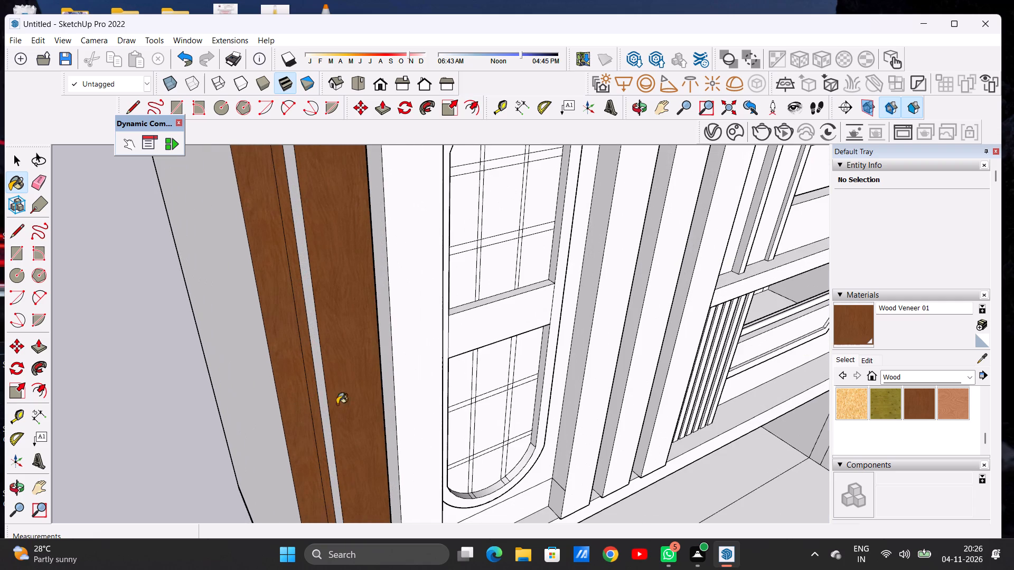
left_click(866, 363)
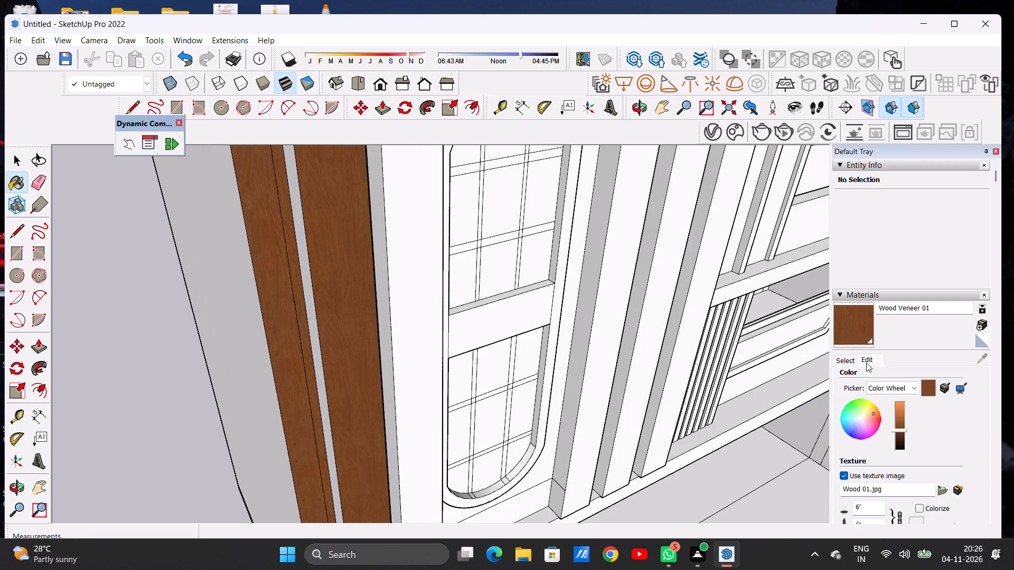
left_click(899, 434)
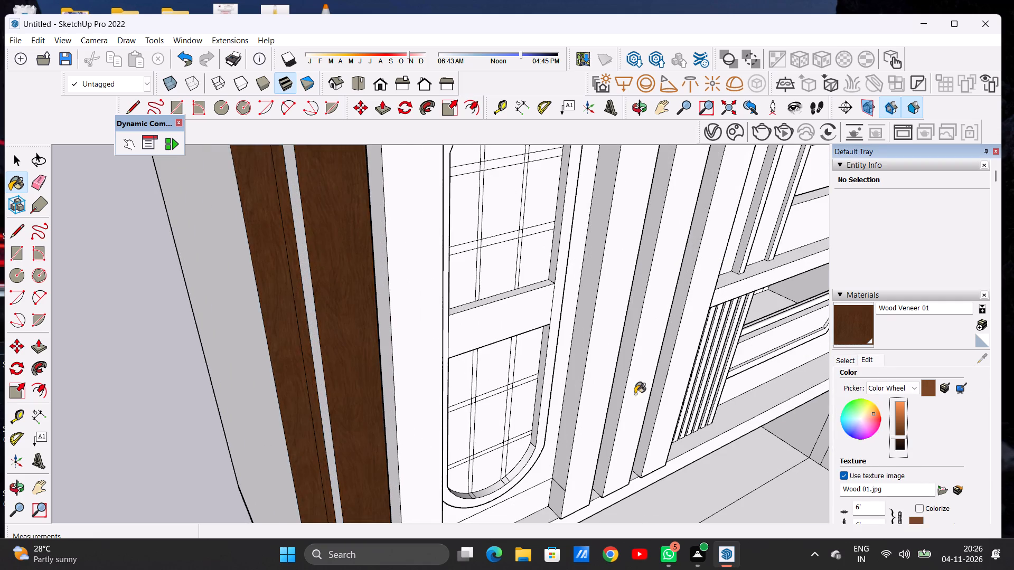
Paint the front face of the second vertical fin, beside the arched window, with the darkened Wood Veneer 01.
scroll(379, 365, "down", 11)
scroll(307, 364, "up", 1)
scroll(364, 377, "up", 4)
scroll(364, 377, "down", 1)
scroll(364, 377, "up", 1)
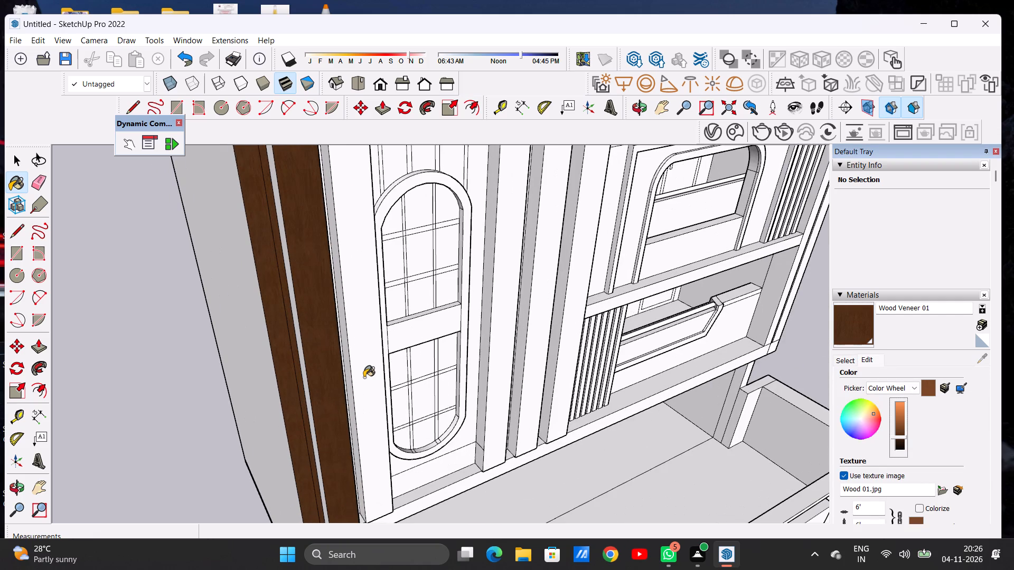
left_click(364, 377)
Paint the side faces of the two left vertical fins that face the arched window with Wood Veneer 01.
key("o")
left_click_drag(425, 378, 313, 376)
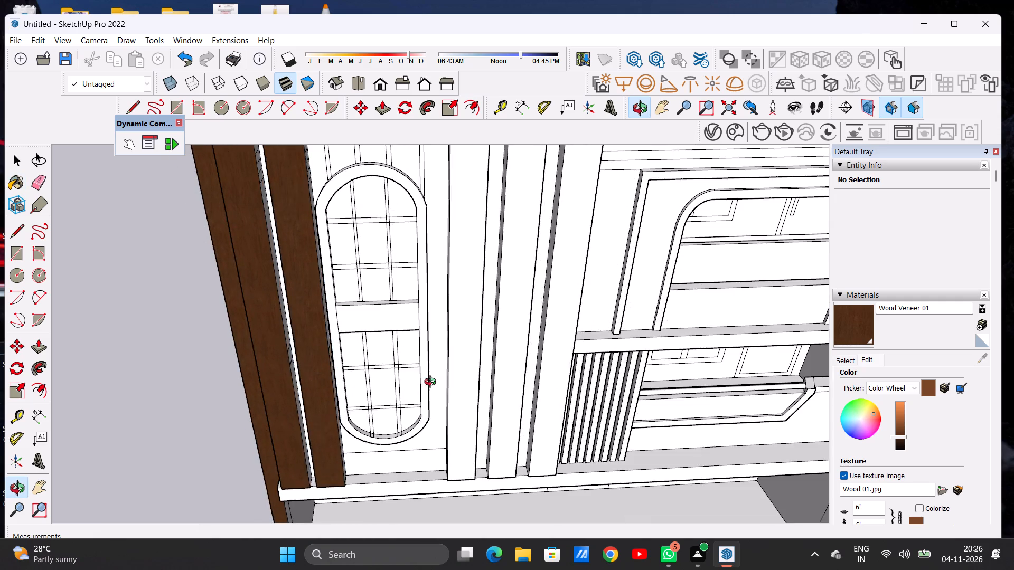
scroll(433, 384, "down", 15)
left_click_drag(405, 372, 270, 336)
scroll(373, 289, "up", 17)
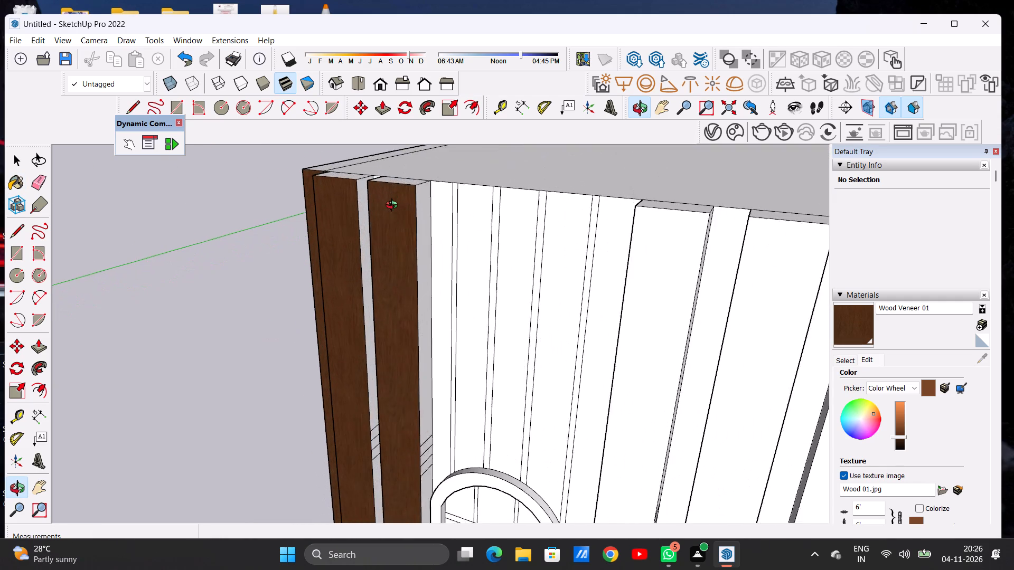
scroll(394, 206, "up", 4)
left_click(852, 331)
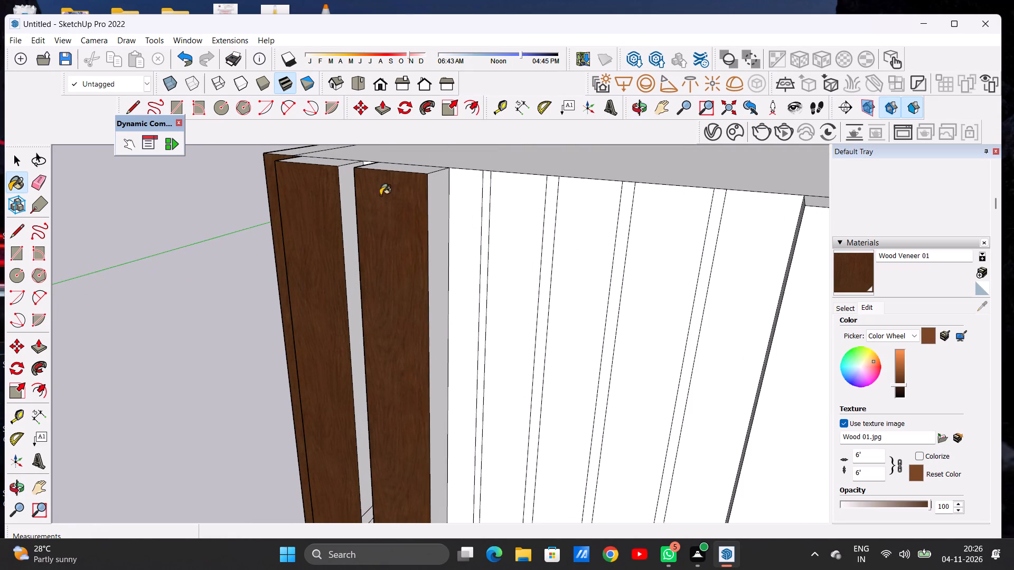
scroll(377, 193, "up", 1)
scroll(389, 153, "down", 1)
scroll(438, 7, "up", 4)
left_click(338, 176)
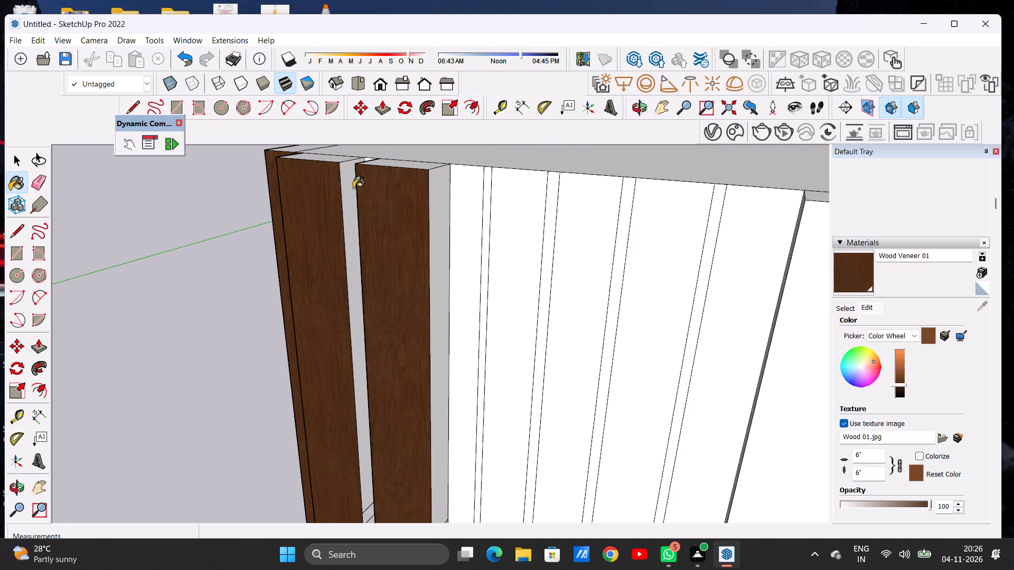
left_click(342, 192)
left_click(348, 180)
left_click(436, 191)
Paint the top faces of the two left vertical fins with Wood Veneer 01.
scroll(400, 233, "down", 13)
scroll(374, 217, "up", 12)
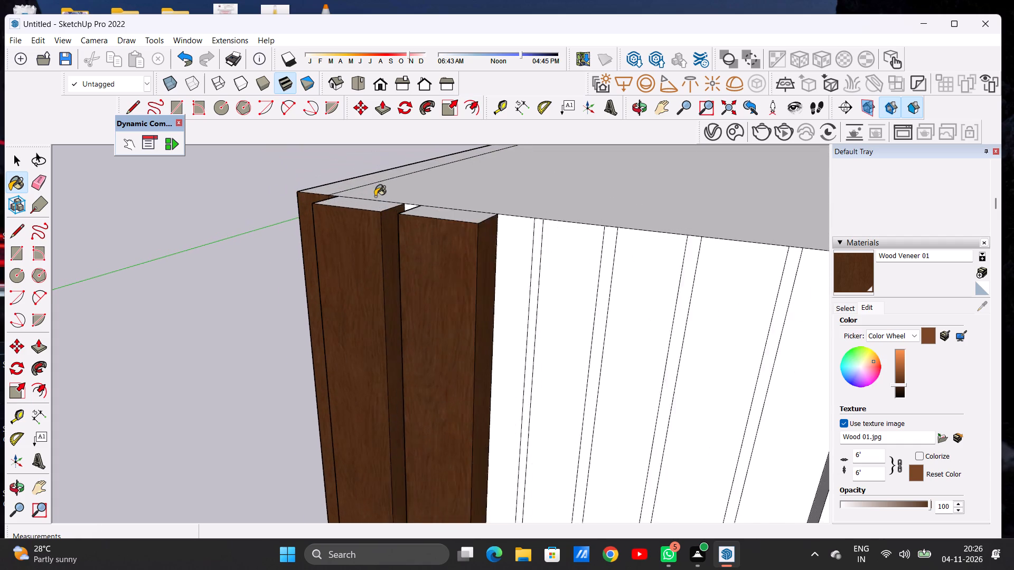
scroll(375, 196, "up", 8)
scroll(371, 204, "down", 1)
scroll(369, 205, "up", 1)
left_click(364, 220)
left_click(490, 236)
Paint the outer side faces of the two left vertical fins, facing away from the arched window, with Wood Veneer 01.
scroll(478, 239, "down", 6)
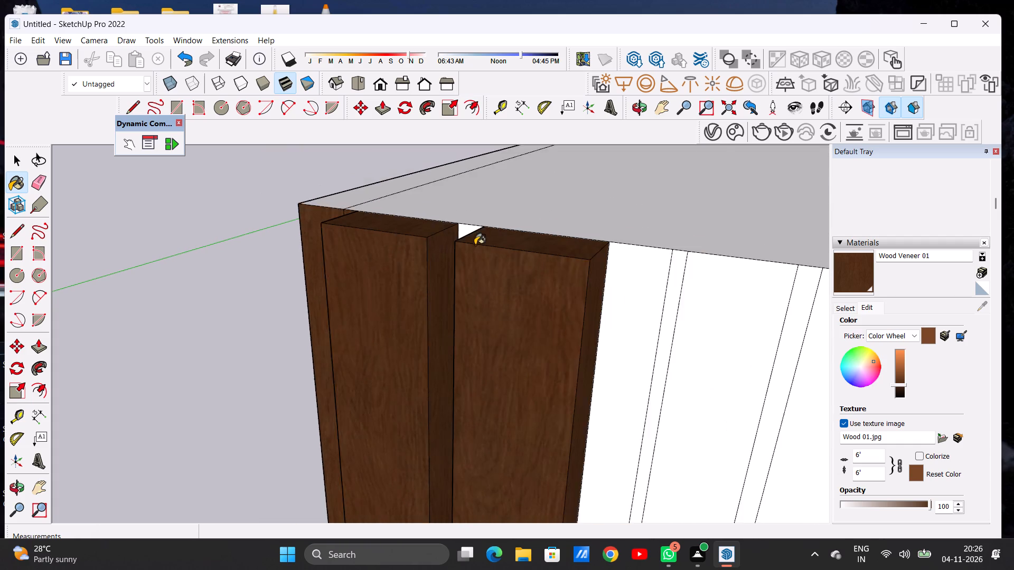
scroll(475, 245, "down", 18)
key("o")
left_click_drag(439, 256, 446, 264)
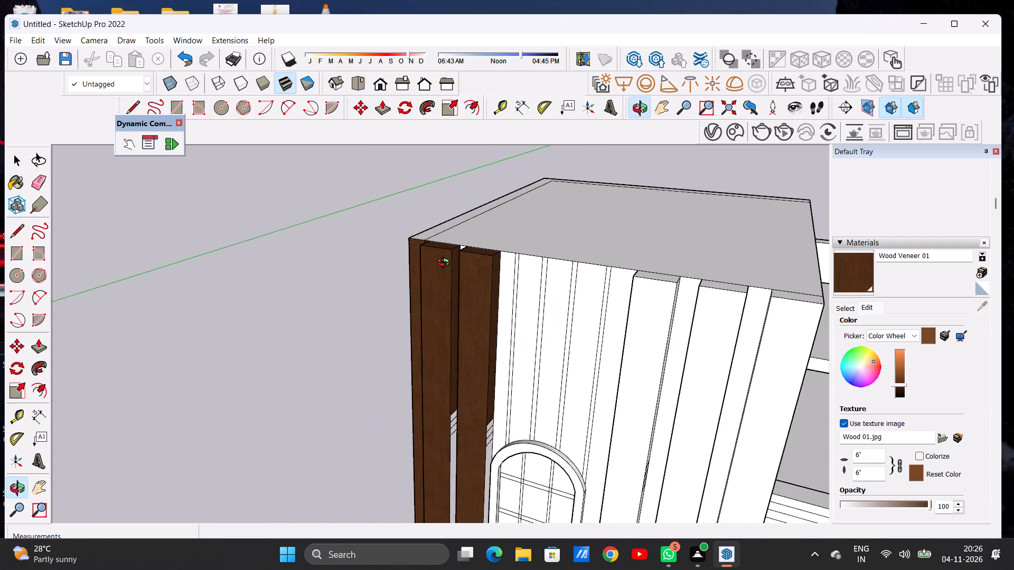
left_click_drag(446, 264, 720, 249)
scroll(443, 249, "up", 5)
scroll(447, 250, "down", 1)
scroll(451, 244, "up", 5)
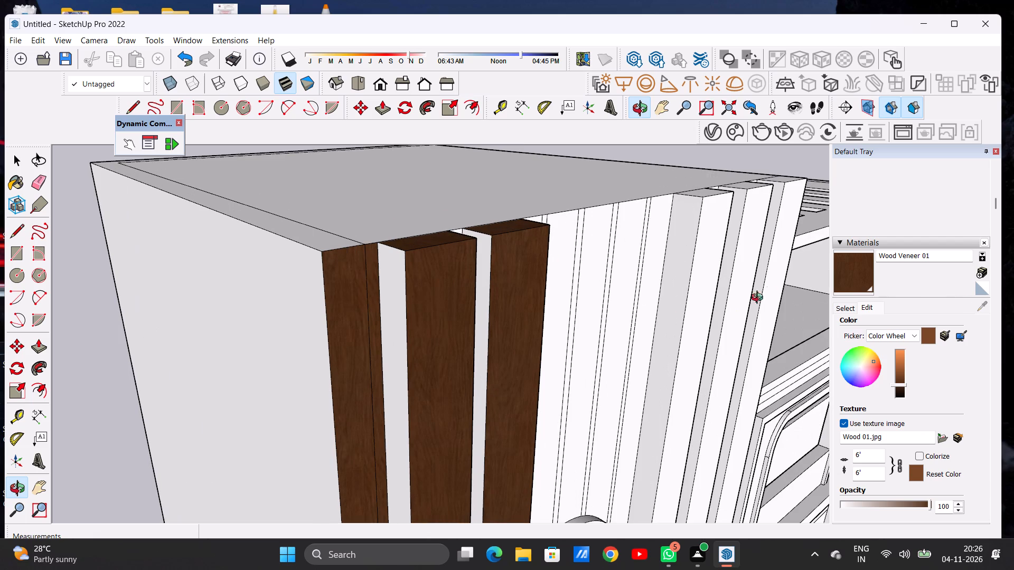
left_click(846, 278)
scroll(377, 240, "up", 6)
left_click(404, 272)
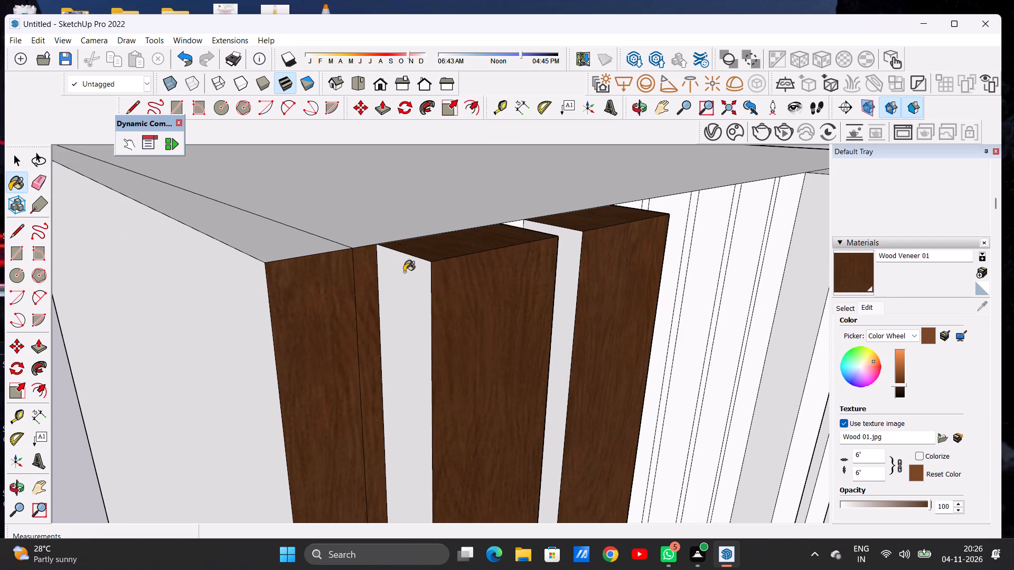
left_click(568, 241)
Paint the lower parts of the two left fins' window-facing sides, down to the ledge, with Wood Veneer 01.
key("o")
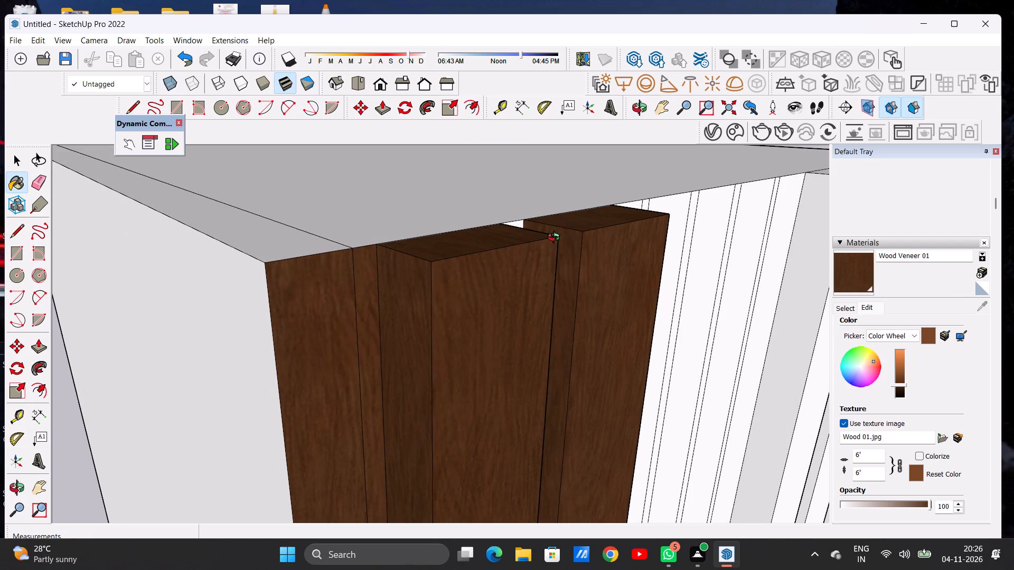
scroll(463, 242, "down", 3)
scroll(431, 248, "up", 1)
scroll(427, 248, "down", 2)
scroll(418, 248, "up", 1)
scroll(413, 249, "down", 10)
left_click_drag(493, 265, 327, 245)
scroll(486, 269, "down", 9)
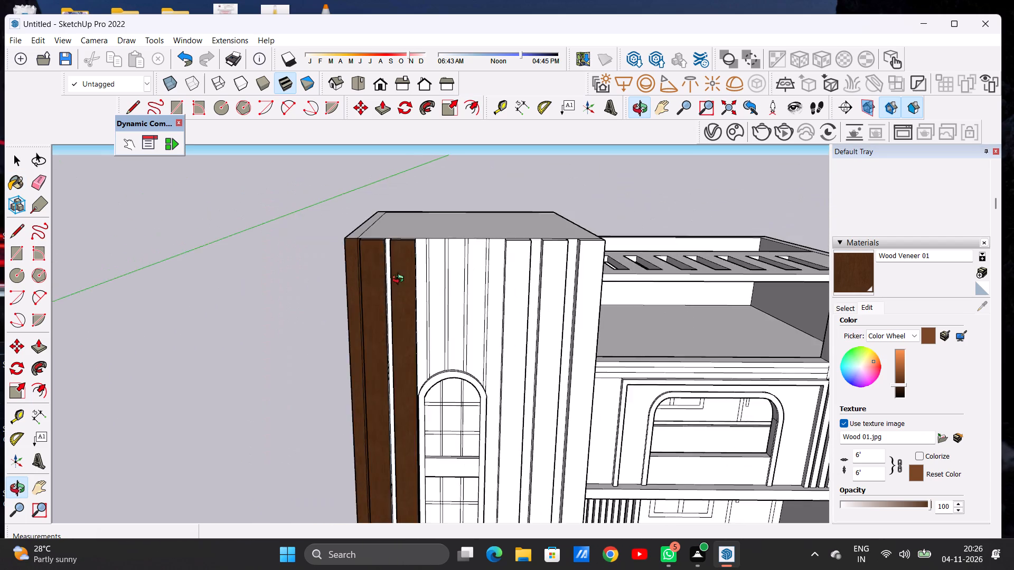
scroll(400, 280, "down", 5)
scroll(390, 265, "up", 1)
scroll(391, 253, "down", 8)
scroll(395, 391, "up", 18)
scroll(406, 312, "down", 1)
scroll(406, 312, "up", 6)
left_click_drag(402, 350, 314, 365)
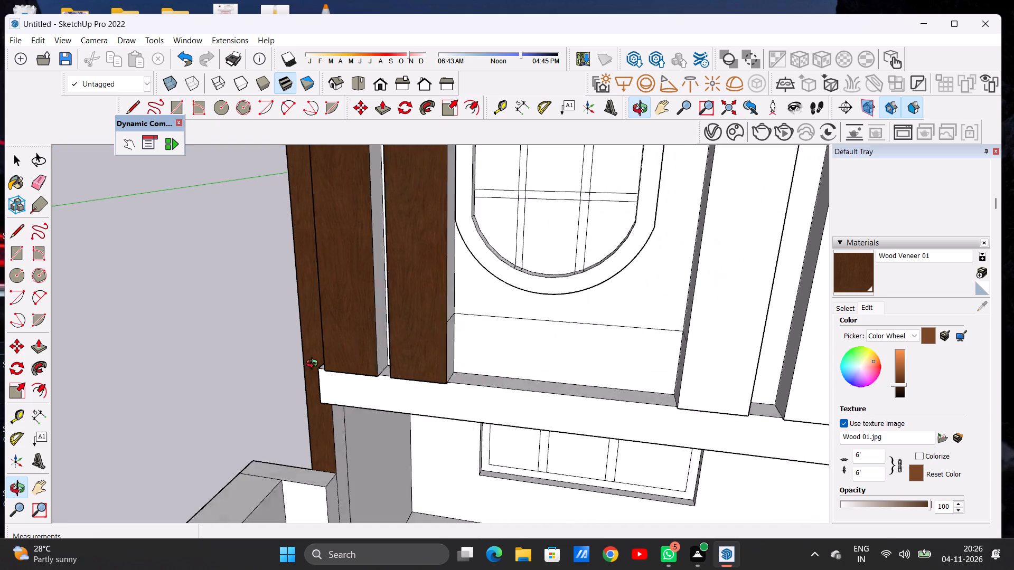
left_click_drag(314, 365, 294, 389)
scroll(399, 286, "up", 5)
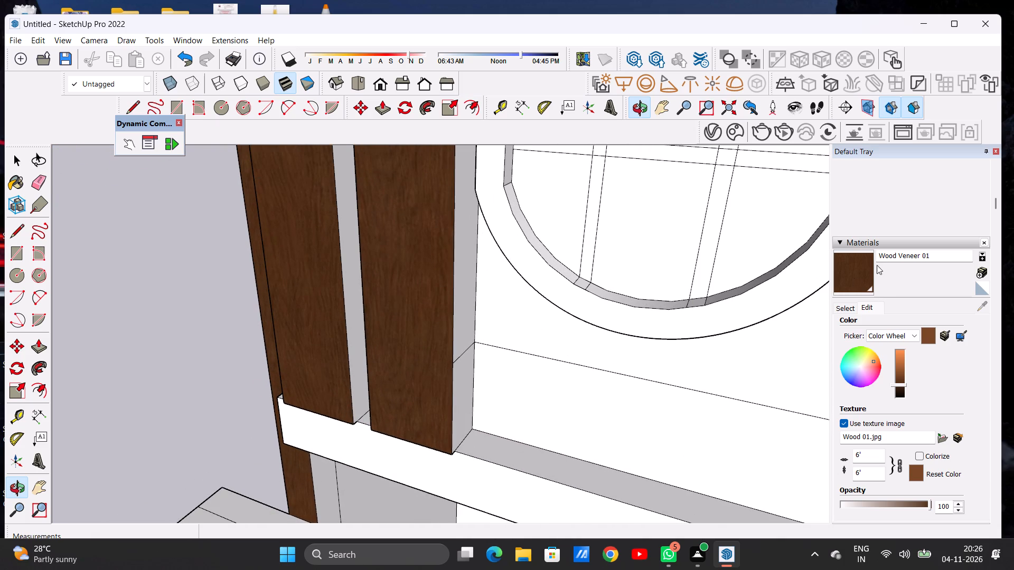
left_click(847, 272)
left_click(352, 308)
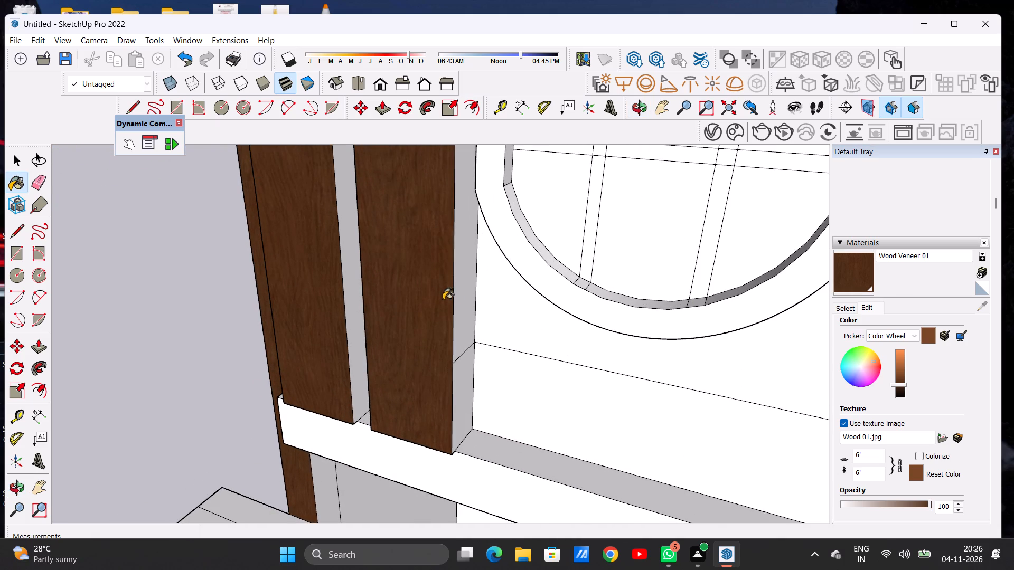
left_click(463, 295)
left_click(461, 373)
key("space")
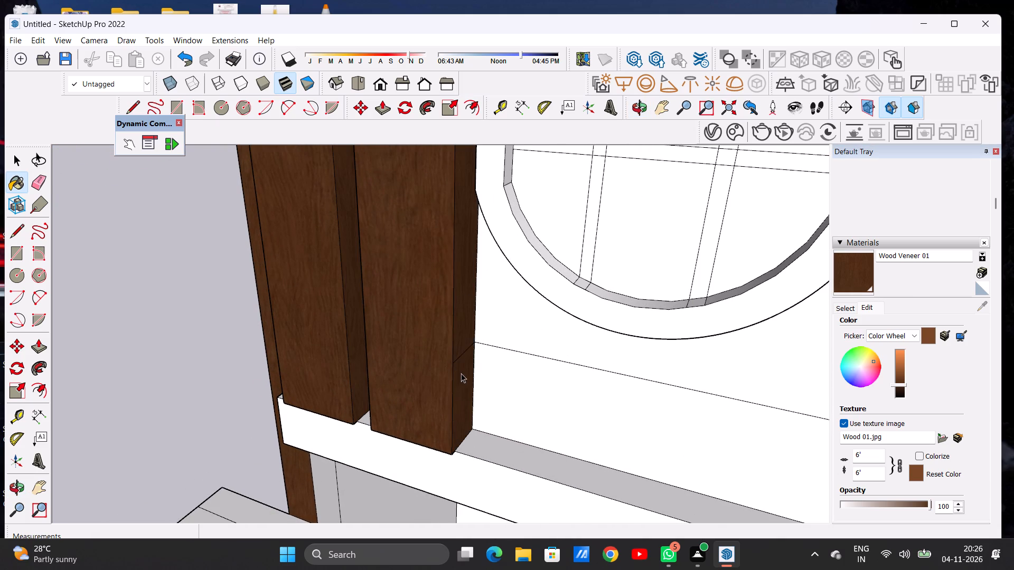
Paint the unpainted side segments of the two left fins around and below the window's arch top with Wood Veneer 01.
type("O")
scroll(436, 368, "down", 16)
scroll(453, 366, "up", 1)
scroll(455, 352, "down", 8)
left_click_drag(410, 357, 531, 339)
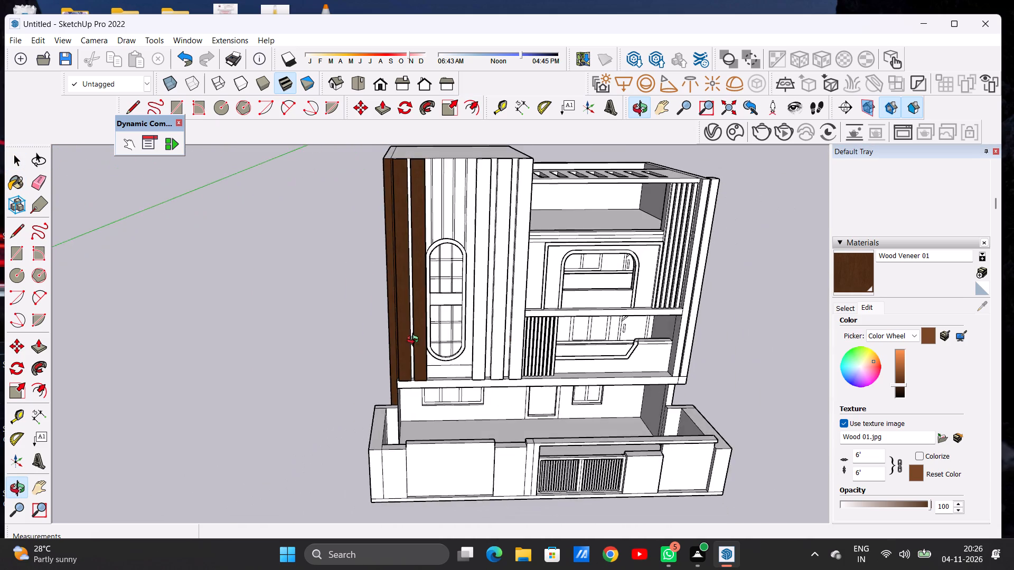
left_click_drag(406, 341, 287, 321)
left_click_drag(436, 308, 351, 319)
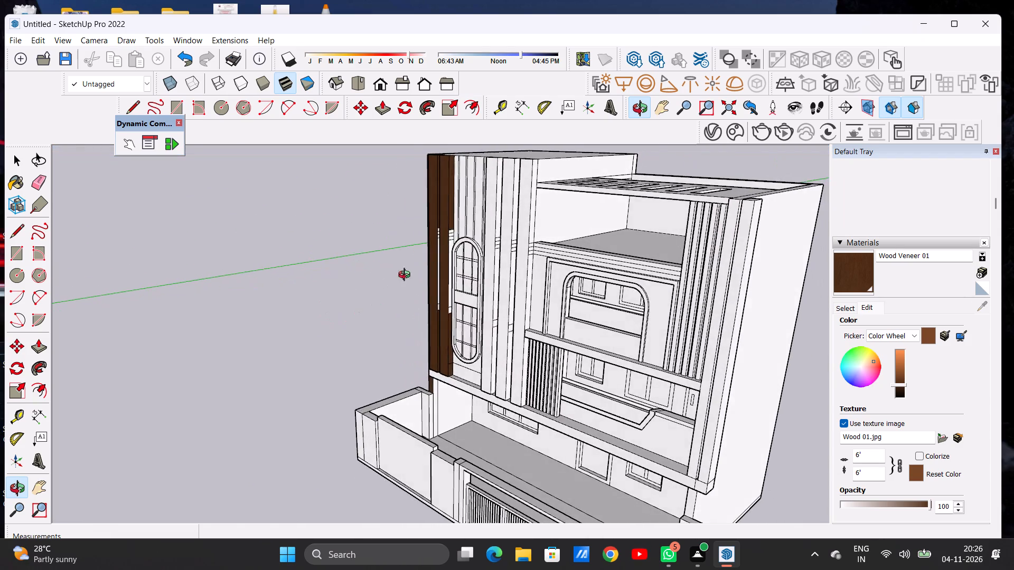
scroll(456, 245, "up", 11)
scroll(448, 236, "down", 1)
scroll(448, 236, "up", 10)
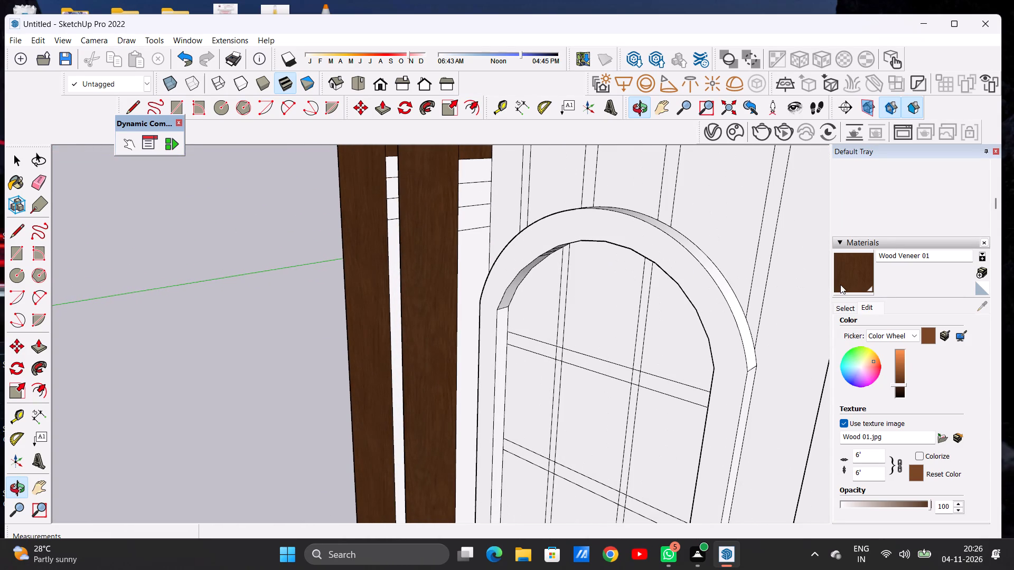
left_click(840, 284)
scroll(391, 184, "up", 5)
left_click(399, 163)
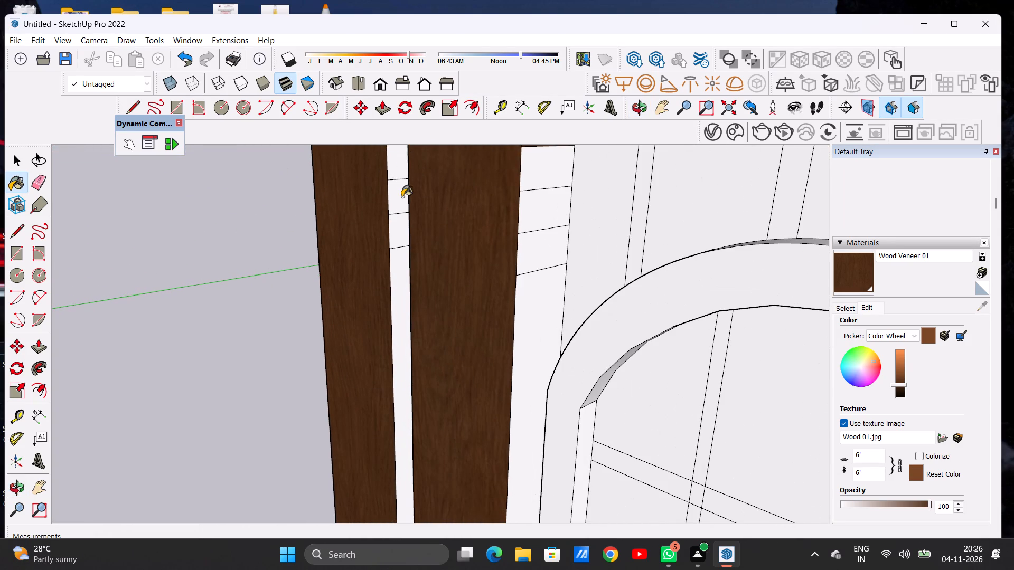
left_click(402, 197)
left_click(396, 229)
left_click(396, 271)
left_click(534, 303)
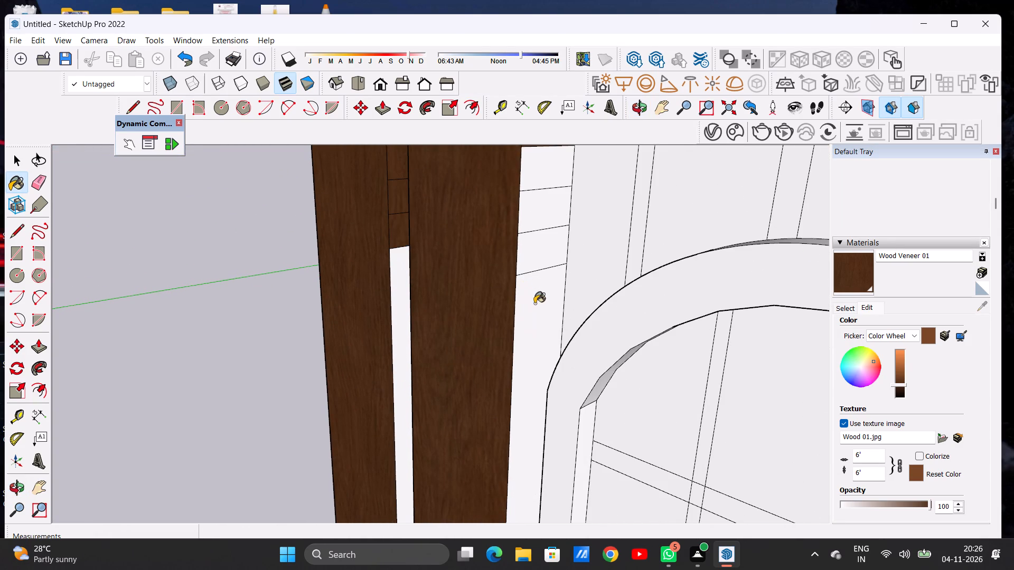
left_click(534, 261)
left_click(530, 216)
left_click(530, 172)
Fill the remaining white side patches on the two left fins at the window's mid-height with Wood Veneer 01.
scroll(474, 281, "down", 12)
scroll(472, 311, "up", 1)
scroll(472, 311, "down", 3)
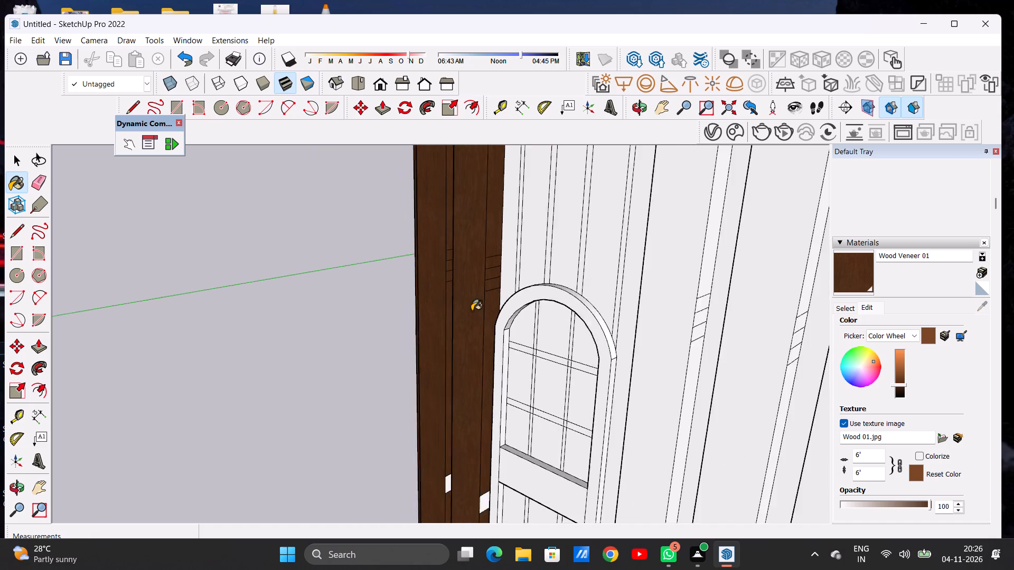
scroll(472, 311, "down", 11)
scroll(456, 403, "up", 20)
scroll(456, 403, "up", 4)
scroll(502, 363, "down", 1)
scroll(494, 359, "up", 1)
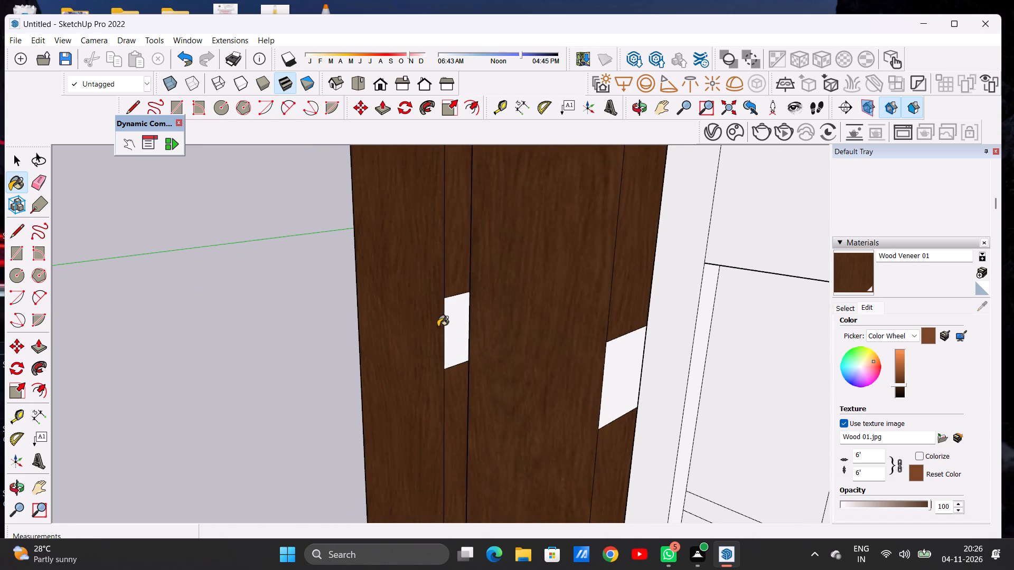
left_click(452, 330)
left_click(621, 368)
Paint the panel below the arched window and the front faces of the three fins to its right with Wood Veneer 01.
scroll(538, 369, "down", 16)
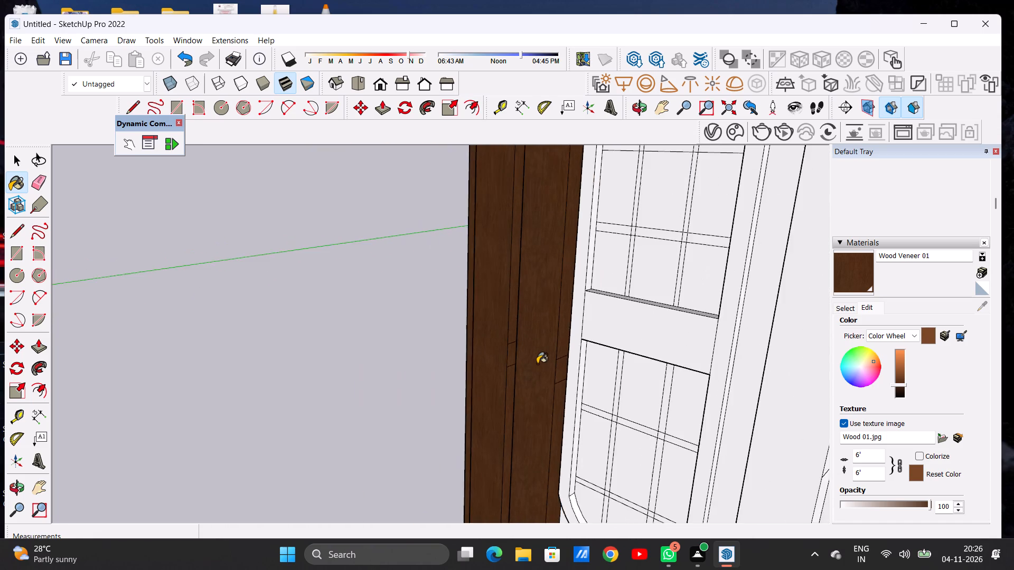
scroll(537, 364, "down", 7)
scroll(529, 362, "up", 1)
scroll(526, 362, "down", 13)
scroll(547, 372, "up", 5)
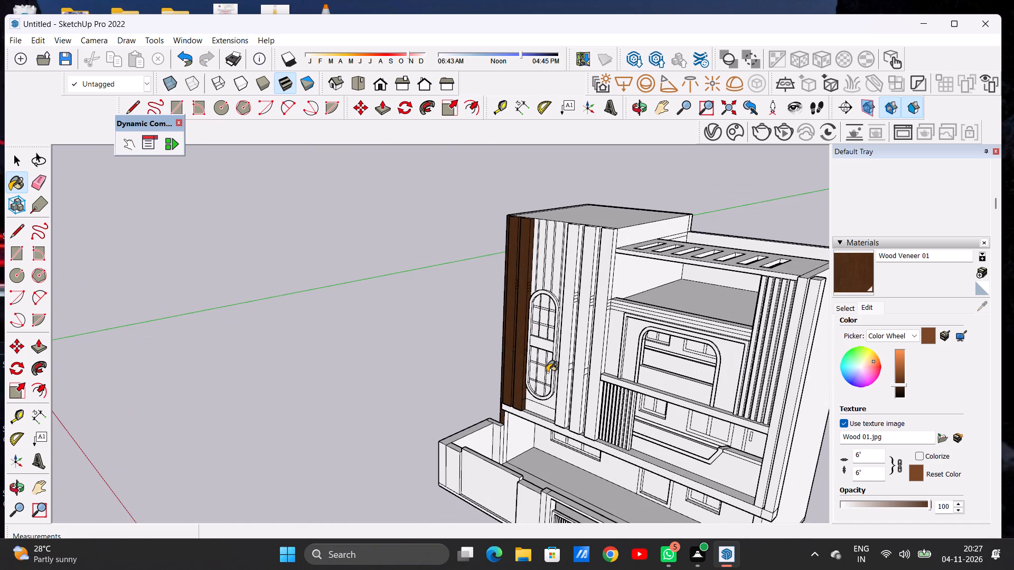
key("o")
left_click_drag(530, 370, 713, 323)
scroll(525, 381, "up", 1)
scroll(524, 387, "down", 1)
scroll(521, 393, "up", 12)
left_click(450, 425)
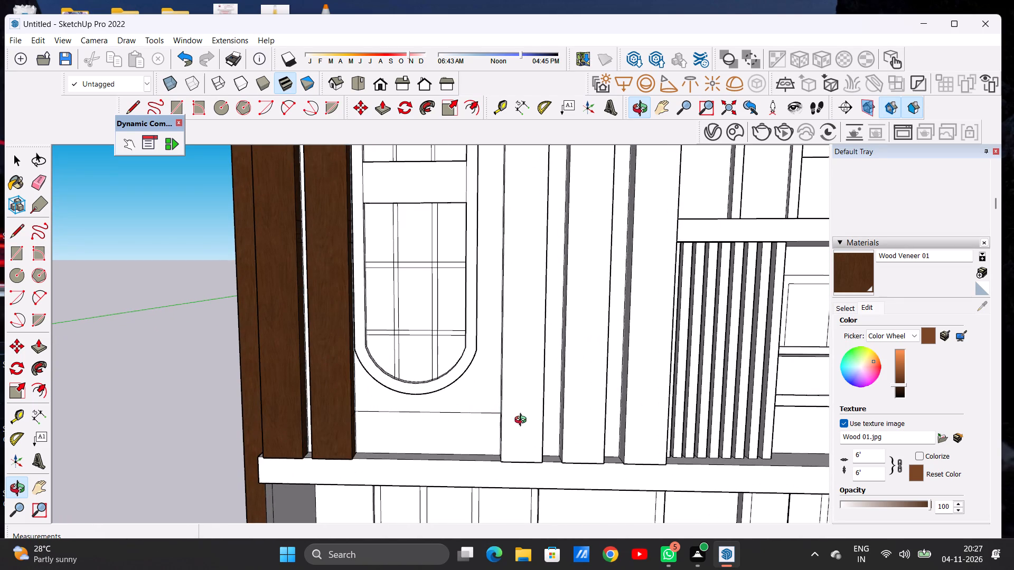
left_click(850, 273)
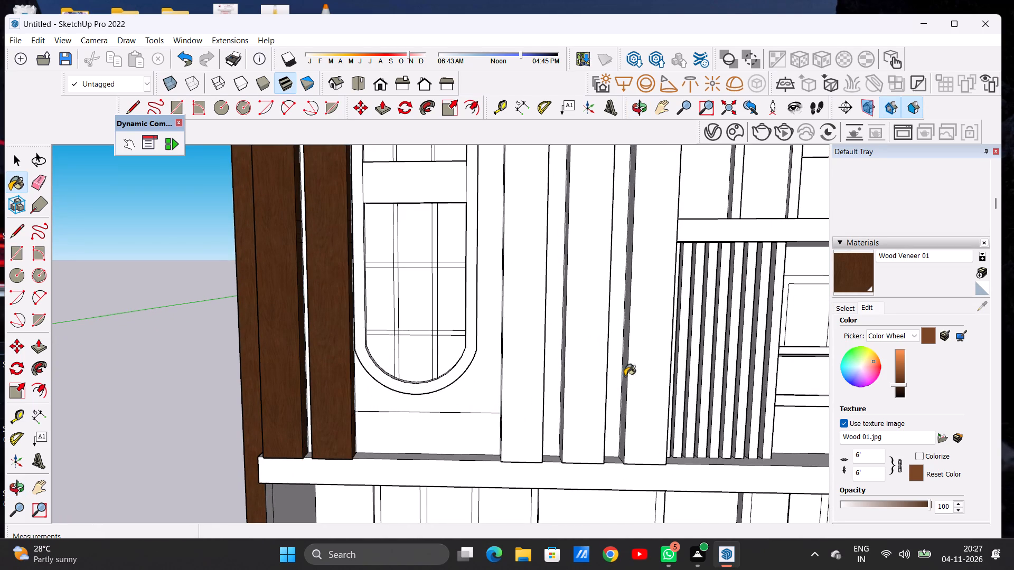
left_click(460, 430)
left_click(519, 415)
left_click(585, 403)
left_click(637, 401)
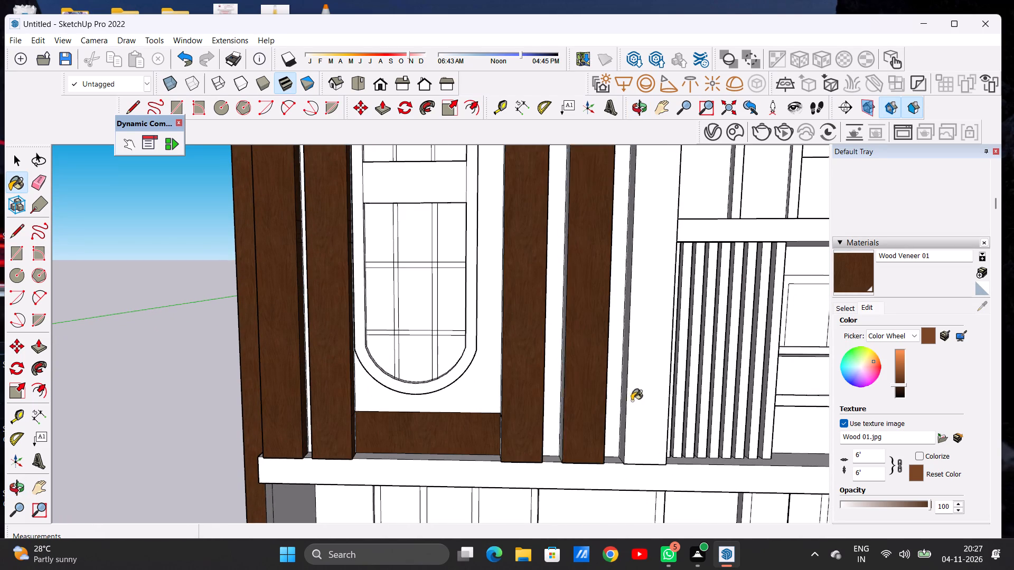
Paint the window-facing sides of the three right fins, including the short segment at the first fin's base, with Wood Veneer 01.
scroll(571, 397, "down", 8)
key("o")
left_click_drag(546, 389, 678, 422)
scroll(541, 335, "up", 9)
left_click(845, 272)
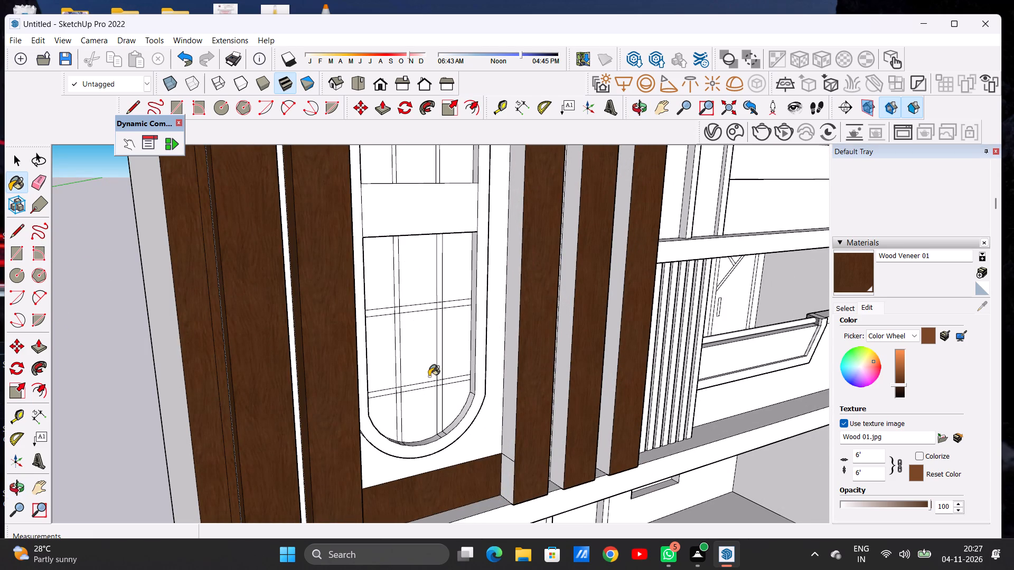
scroll(506, 367, "up", 5)
left_click(515, 358)
left_click(605, 351)
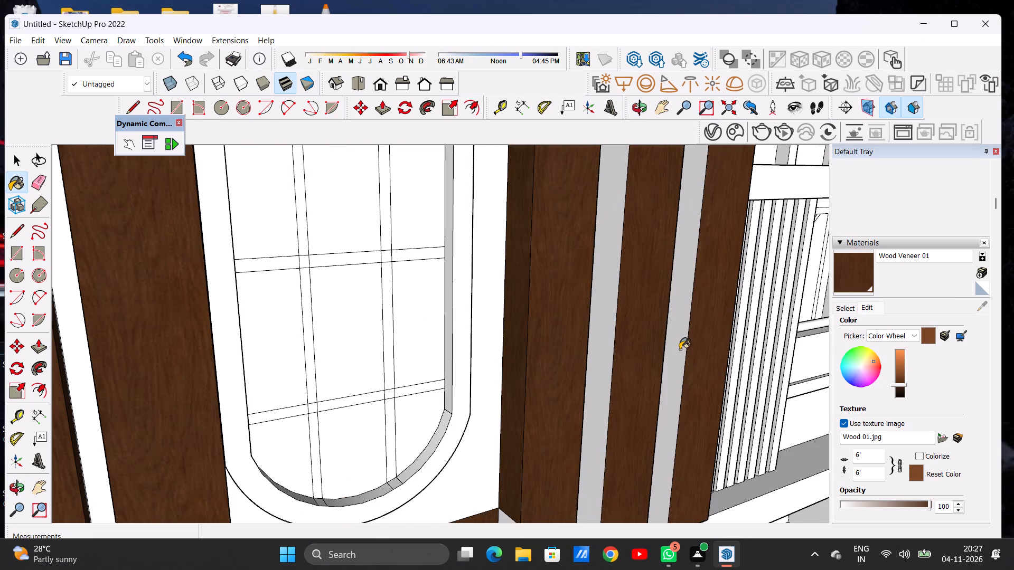
left_click(680, 349)
scroll(543, 369, "down", 4)
scroll(530, 469, "up", 2)
scroll(525, 480, "down", 1)
scroll(525, 480, "up", 1)
left_click(518, 483)
Paint the lower and middle segments of the three right fins' sides facing away from the arched window with Wood Veneer 01.
scroll(452, 388, "down", 8)
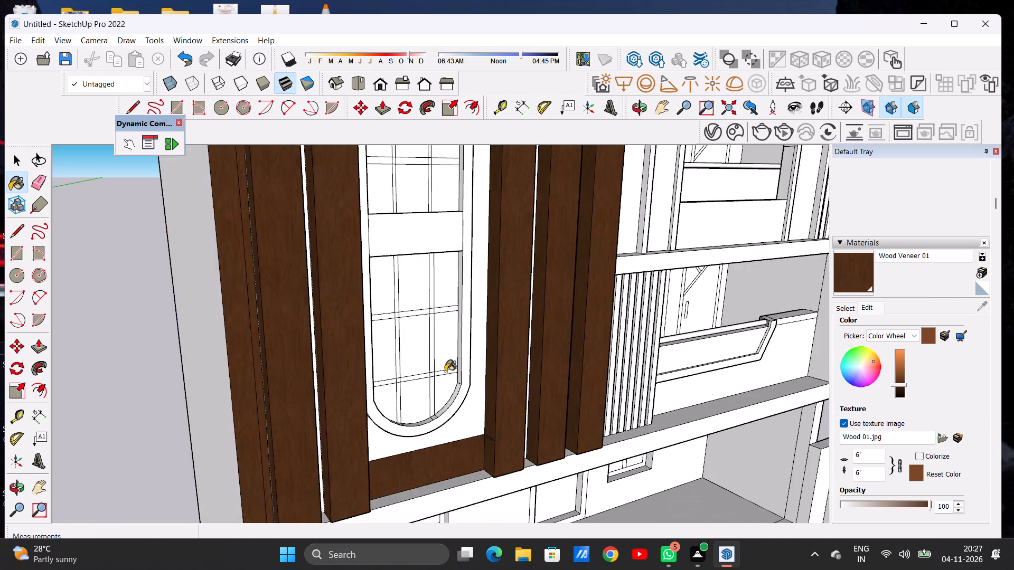
scroll(445, 372, "down", 3)
scroll(542, 426, "up", 6)
key("o")
left_click_drag(549, 361, 373, 361)
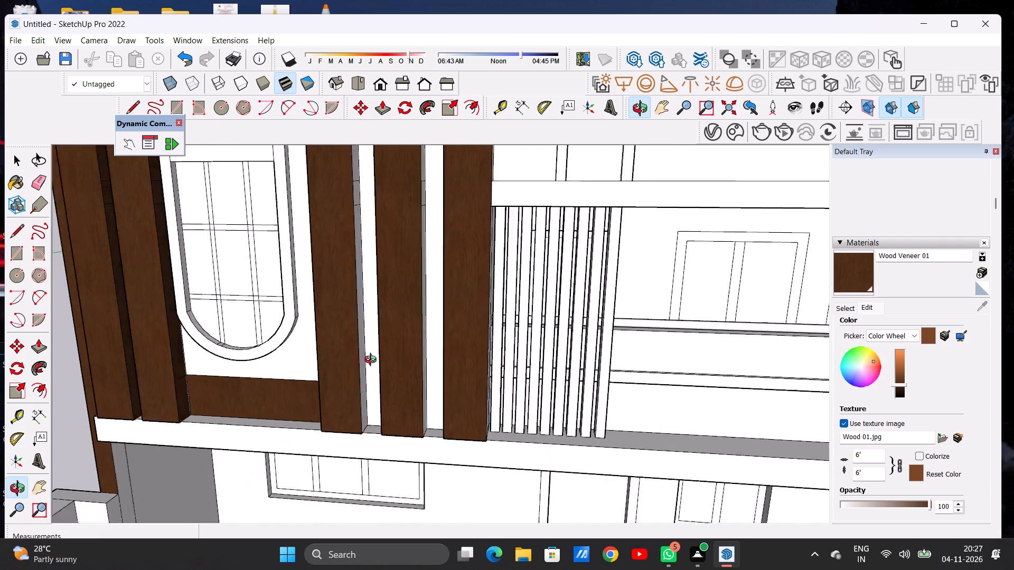
left_click_drag(373, 361, 281, 367)
scroll(497, 423, "down", 7)
left_click_drag(431, 366, 410, 374)
scroll(417, 285, "up", 2)
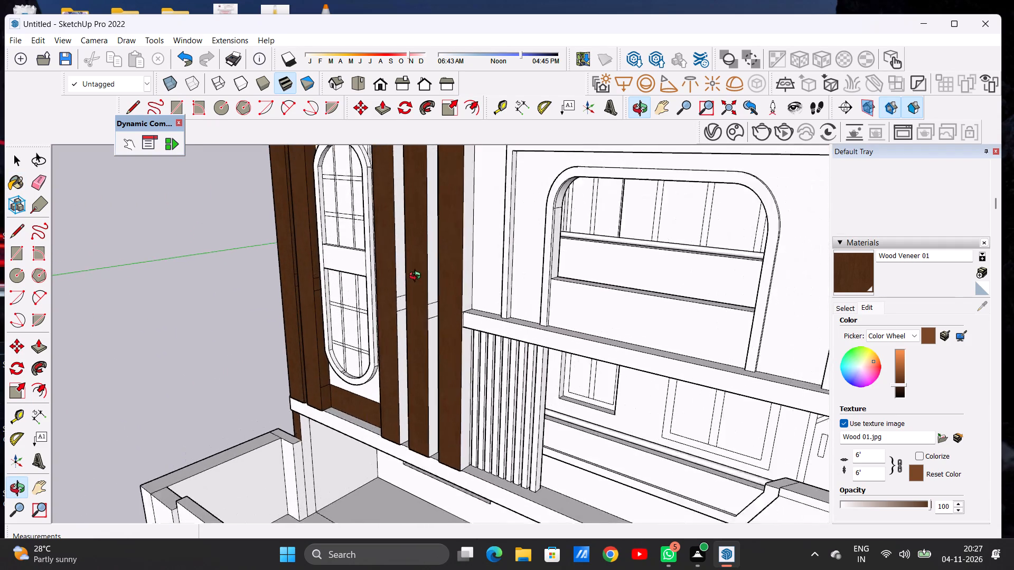
scroll(417, 277, "down", 1)
scroll(417, 277, "up", 5)
left_click(841, 282)
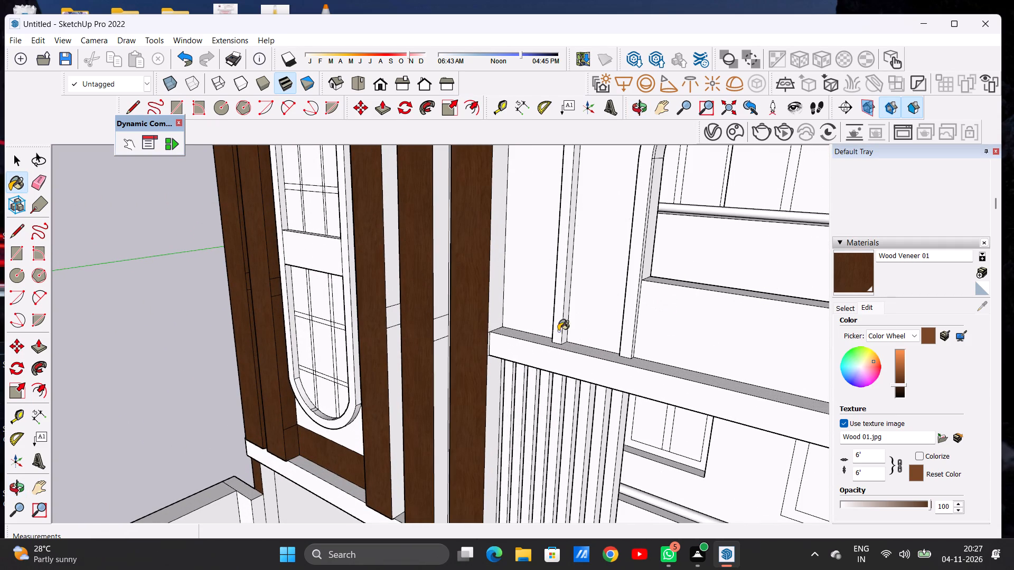
scroll(386, 318, "up", 8)
left_click(398, 314)
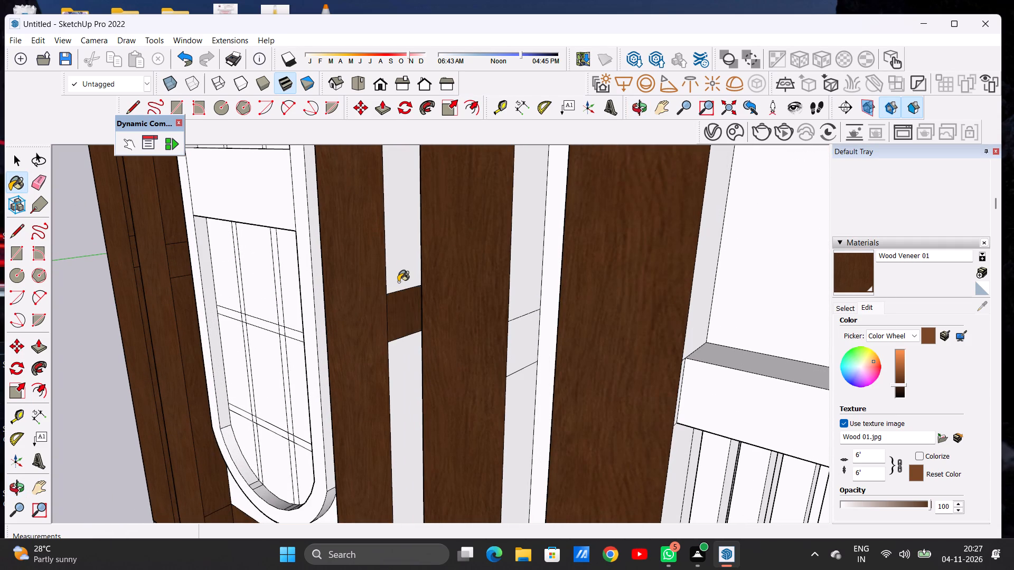
left_click(398, 275)
left_click(400, 365)
left_click(527, 409)
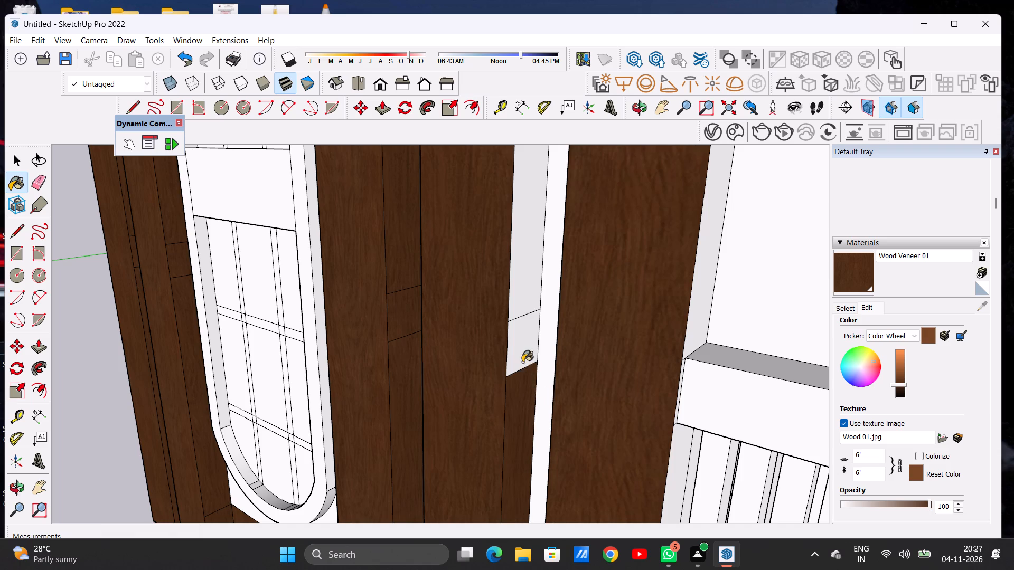
left_click(522, 362)
left_click(518, 310)
left_click(701, 281)
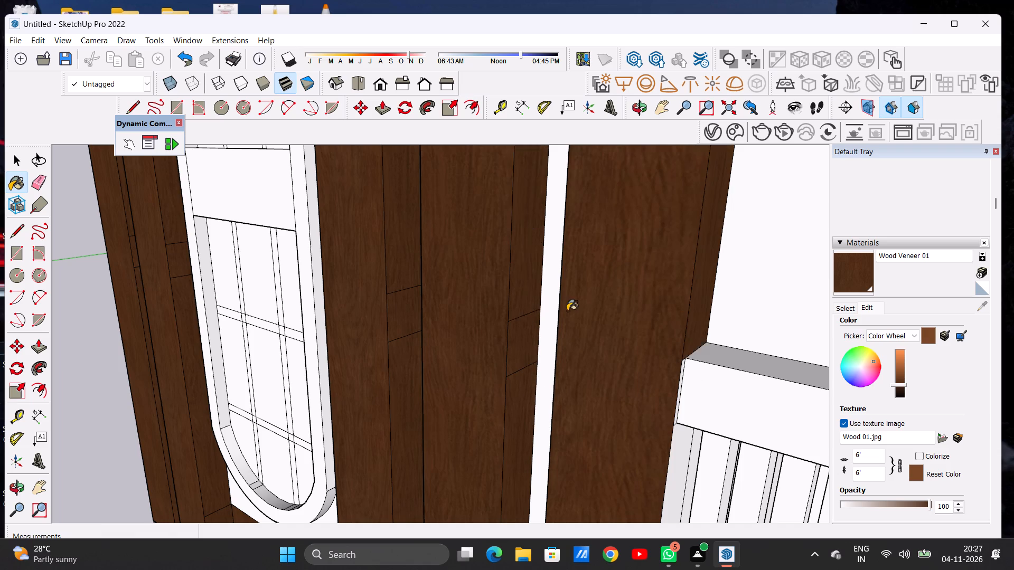
Paint the upper segments on the first right fin's side facing away from the arched window with Wood Veneer 01.
scroll(567, 311, "down", 3)
scroll(567, 311, "up", 2)
scroll(567, 305, "down", 1)
scroll(567, 305, "up", 2)
scroll(559, 281, "down", 3)
scroll(559, 281, "up", 1)
scroll(559, 281, "down", 3)
scroll(559, 279, "up", 1)
scroll(558, 271, "down", 16)
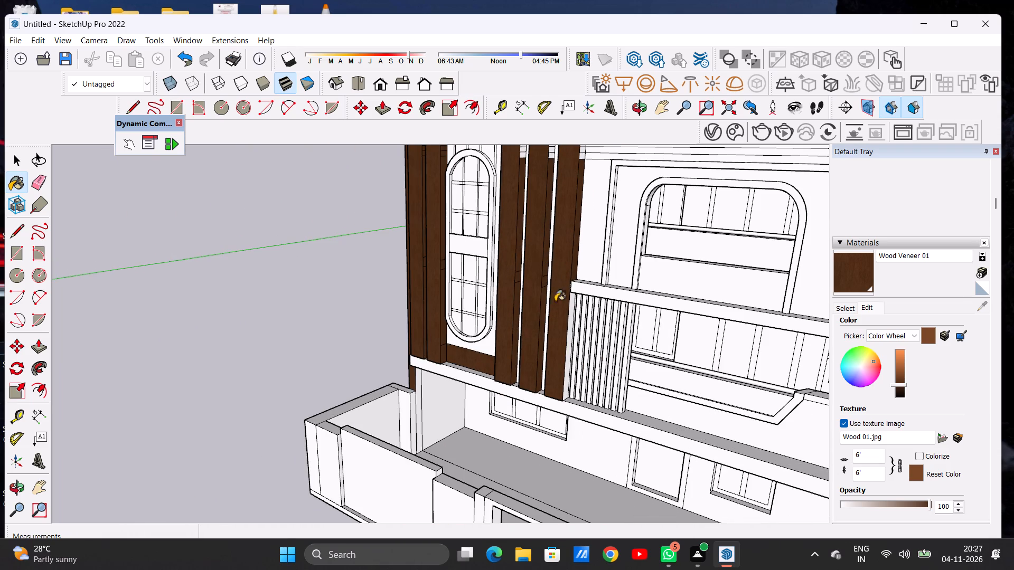
scroll(556, 309, "down", 14)
scroll(552, 233, "up", 6)
scroll(552, 233, "down", 1)
scroll(552, 233, "up", 3)
scroll(552, 233, "down", 1)
scroll(552, 233, "up", 15)
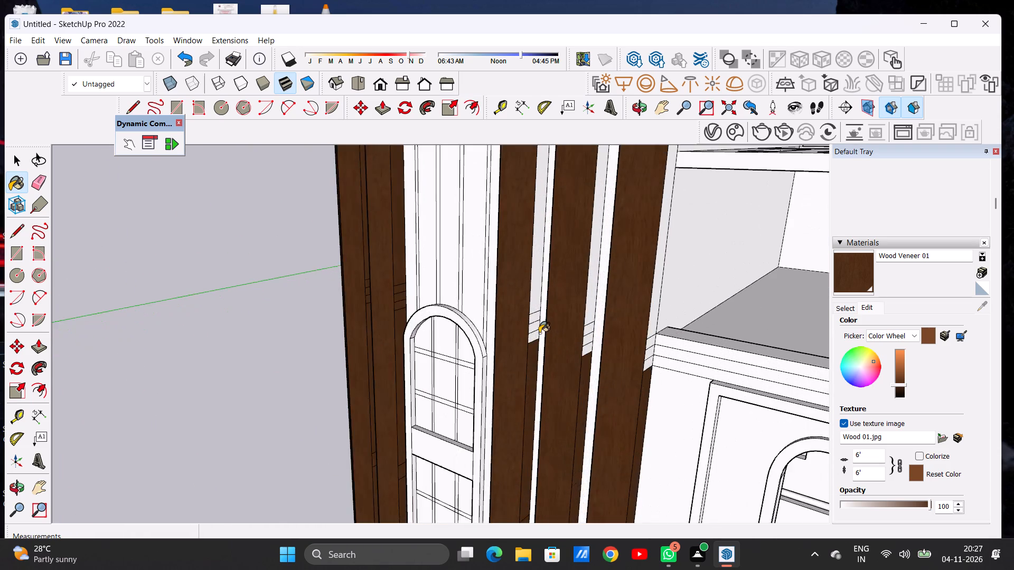
scroll(539, 333, "up", 2)
scroll(539, 333, "down", 1)
scroll(539, 333, "up", 4)
left_click(524, 346)
left_click(522, 322)
left_click(527, 303)
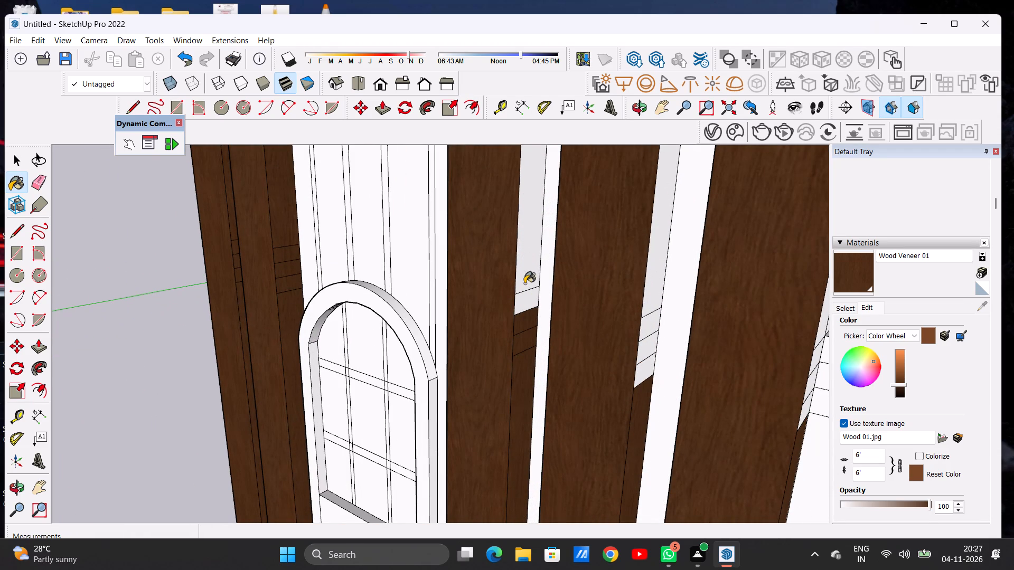
left_click(524, 283)
Paint the upper segments on the second and third right fins' sides facing away from the arched window with Wood Veneer 01.
scroll(478, 322, "down", 10)
scroll(534, 340, "up", 18)
left_click(510, 358)
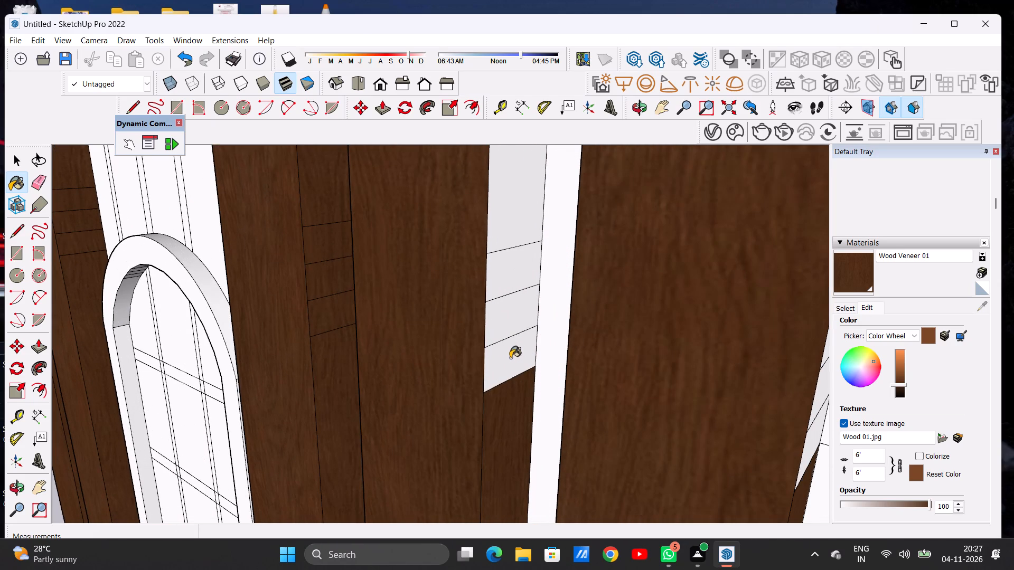
left_click(501, 315)
left_click(503, 275)
left_click(510, 217)
scroll(453, 309, "down", 20)
scroll(453, 309, "down", 2)
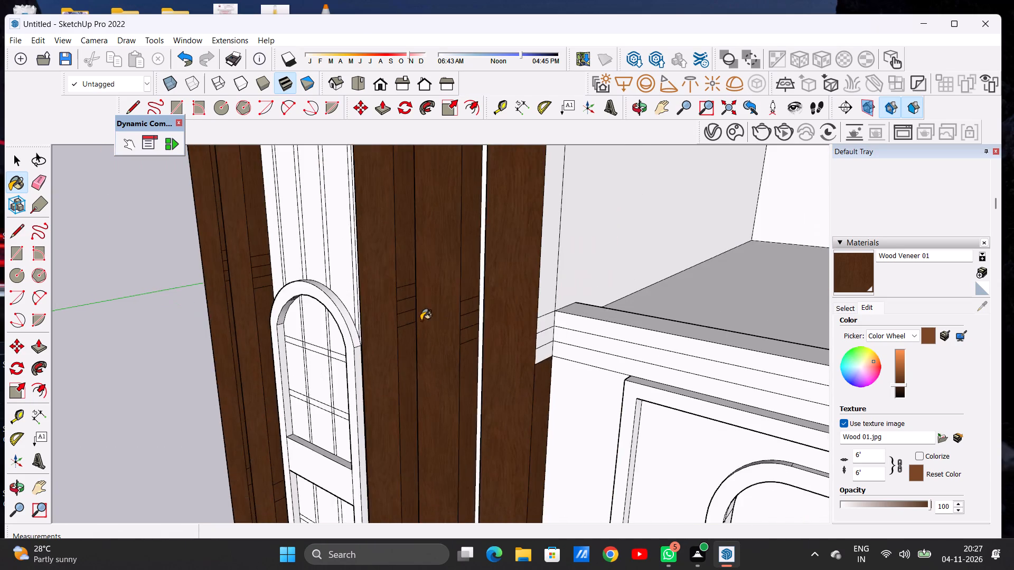
scroll(421, 320, "down", 6)
scroll(491, 322, "up", 20)
scroll(491, 322, "up", 2)
left_click(458, 366)
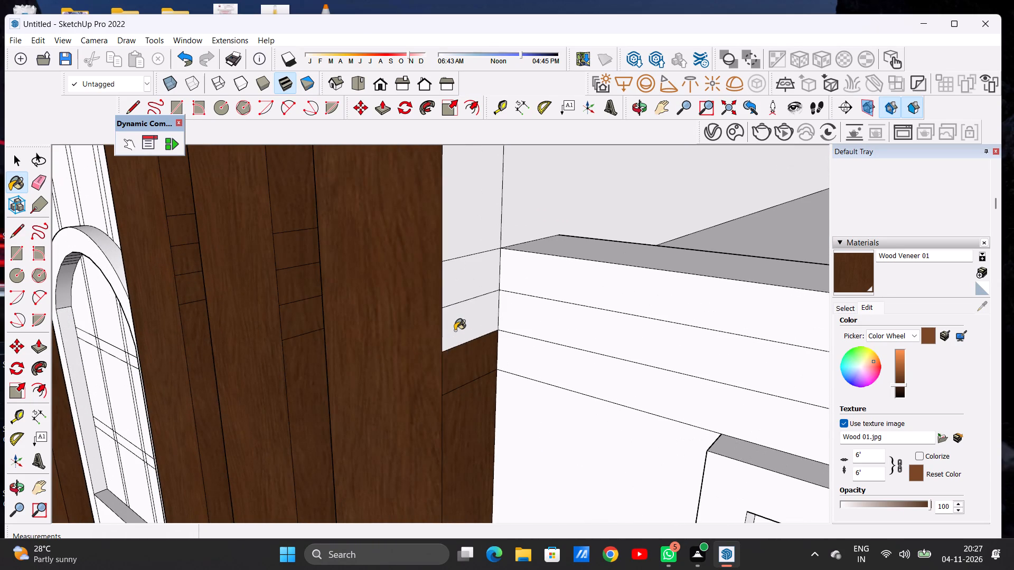
left_click(455, 330)
left_click(458, 291)
left_click(454, 236)
Paint the top faces of the three fins to the right of the arched window with Wood Veneer 01.
scroll(485, 335, "down", 1)
scroll(486, 338, "up", 1)
scroll(486, 345, "down", 5)
scroll(487, 347, "up", 1)
scroll(487, 347, "down", 3)
scroll(487, 347, "up", 1)
scroll(487, 349, "down", 4)
scroll(489, 355, "up", 1)
scroll(489, 355, "down", 7)
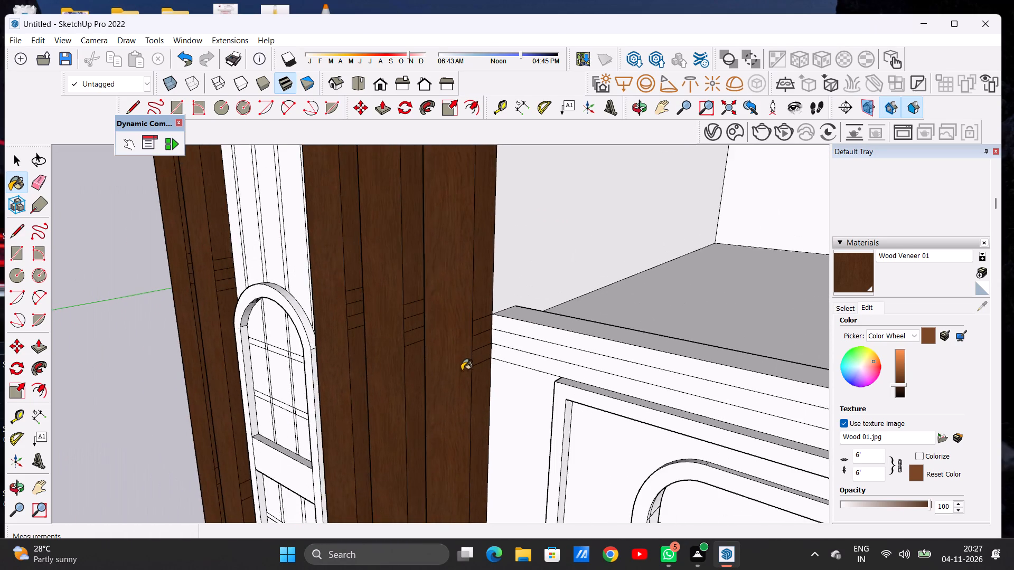
scroll(462, 370, "down", 15)
key("o")
left_click_drag(463, 278, 455, 393)
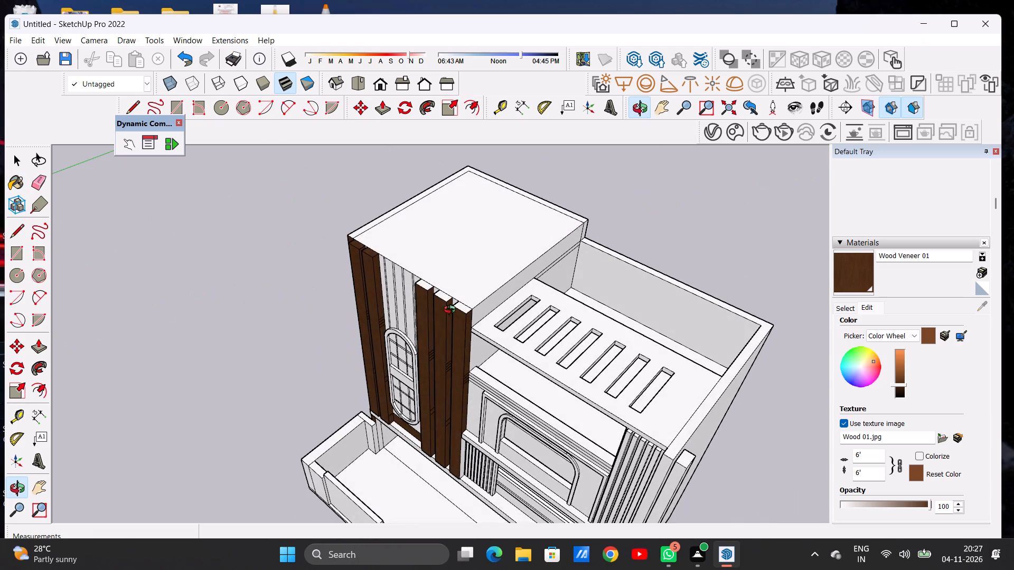
scroll(457, 258, "up", 9)
left_click(853, 281)
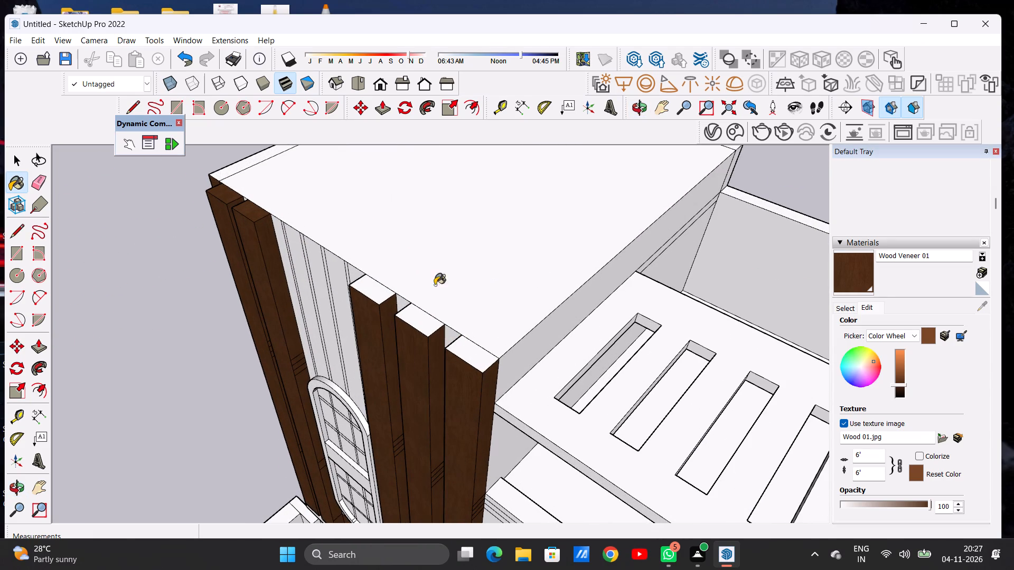
left_click(370, 292)
left_click(410, 324)
left_click(459, 357)
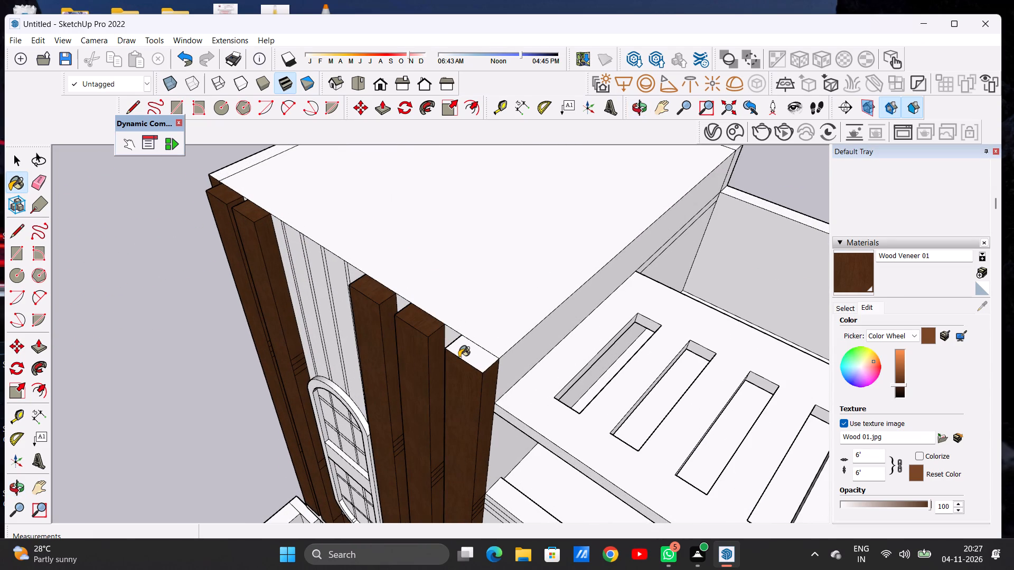
left_click(463, 355)
key("space")
Examine the whole front facade with its wood-clad tower fins.
type("O")
scroll(449, 353, "down", 4)
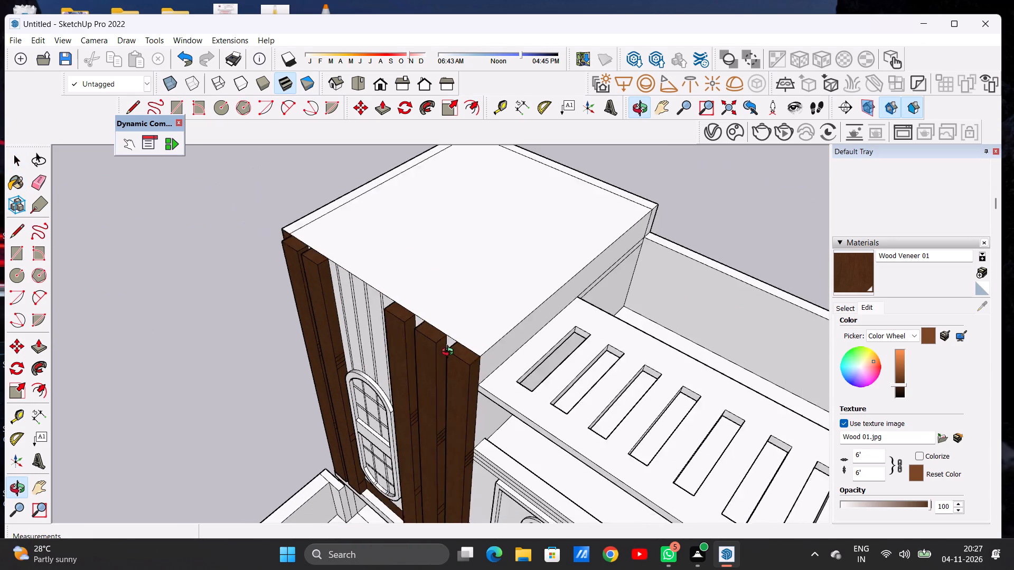
scroll(450, 353, "down", 19)
left_click_drag(446, 395, 573, 242)
left_click_drag(497, 349, 540, 338)
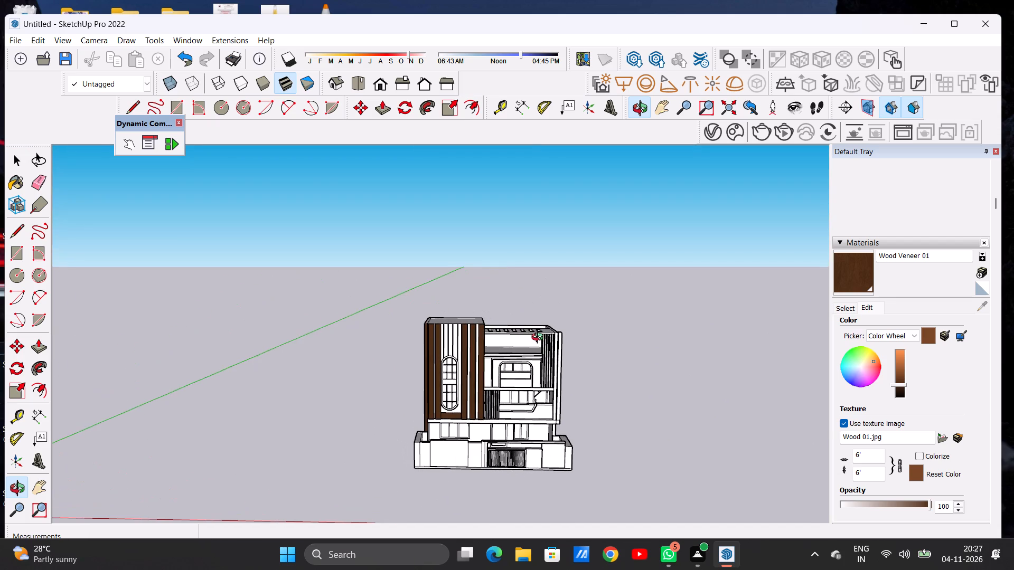
left_click_drag(540, 338, 537, 336)
left_click(536, 335)
scroll(524, 397, "up", 6)
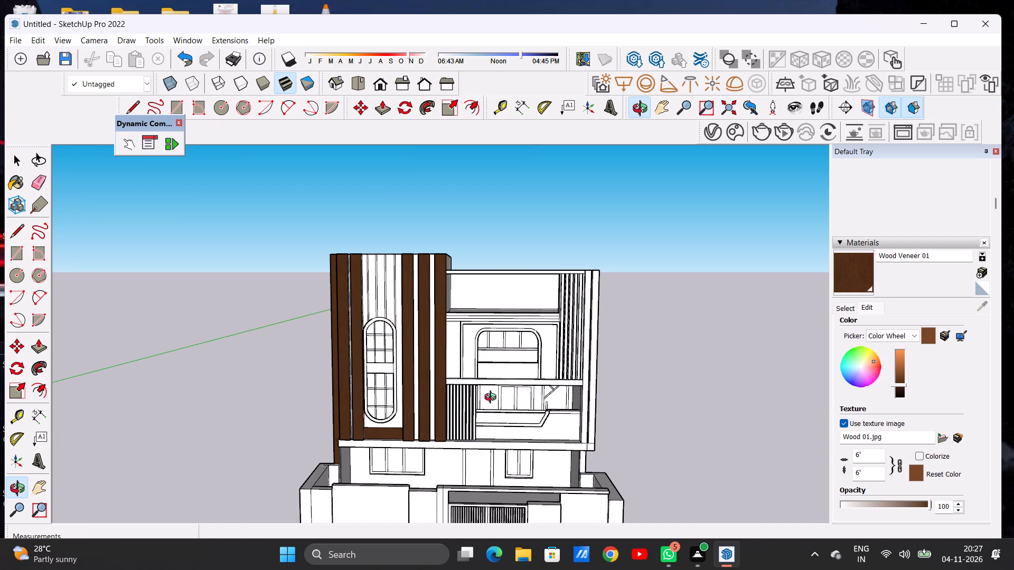
scroll(465, 402, "down", 1)
scroll(558, 348, "up", 2)
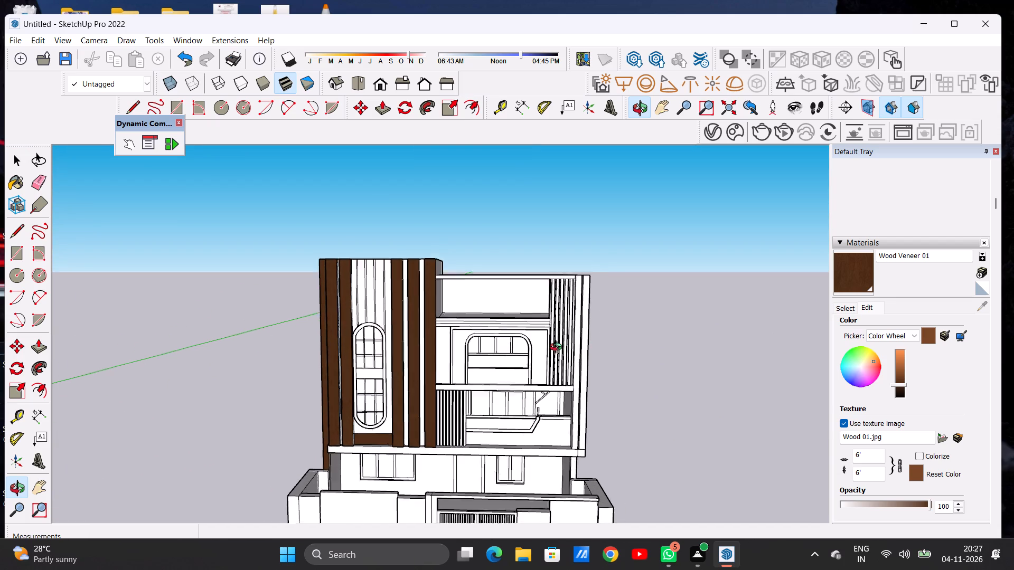
Paint the front faces of the five vertical slats at the upper balcony's right end with Formica Laminate Dark from Synthetic Surfaces.
scroll(558, 348, "up", 8)
left_click_drag(546, 289, 611, 368)
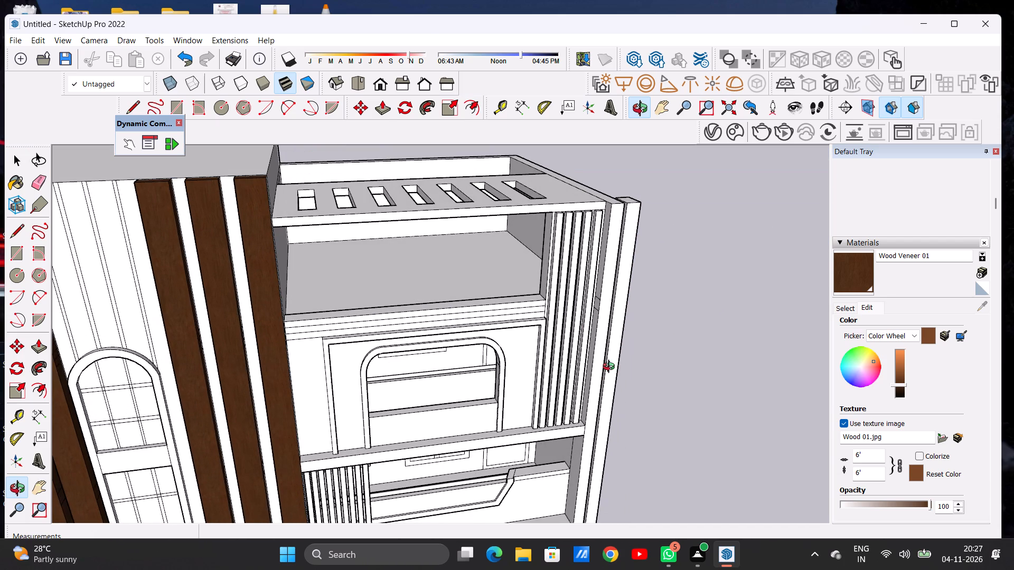
left_click(840, 309)
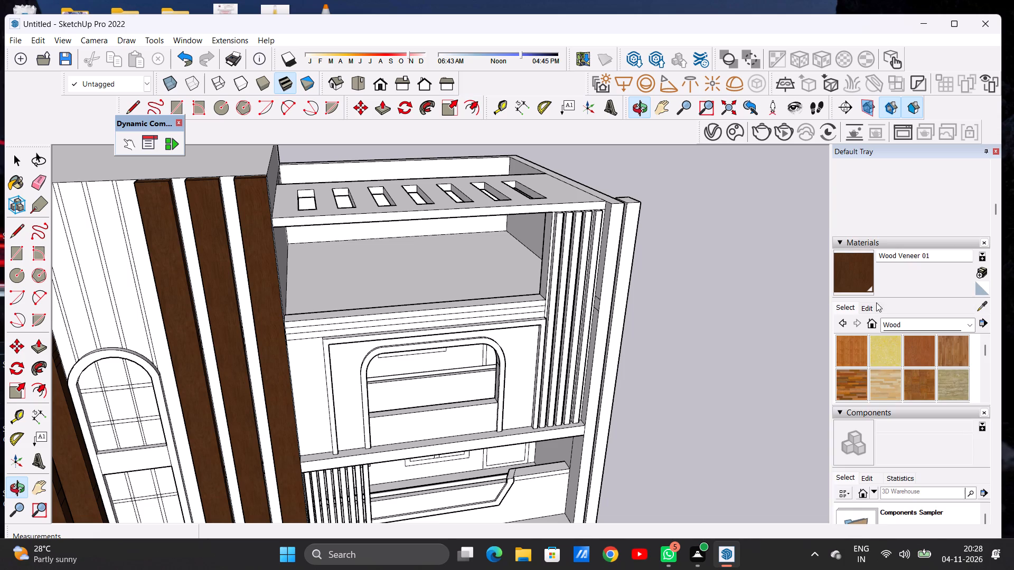
left_click(898, 325)
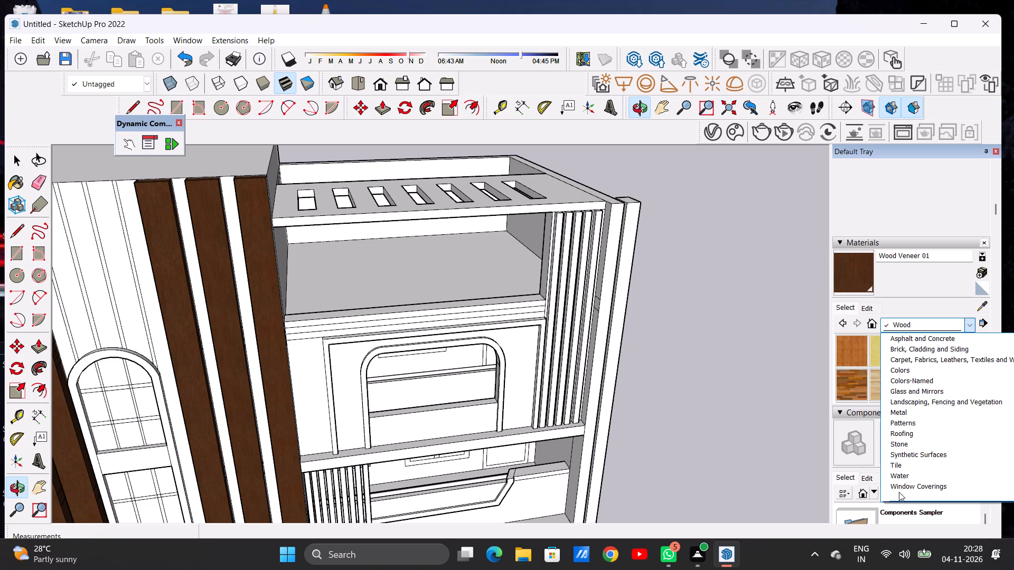
left_click(903, 453)
left_click(946, 351)
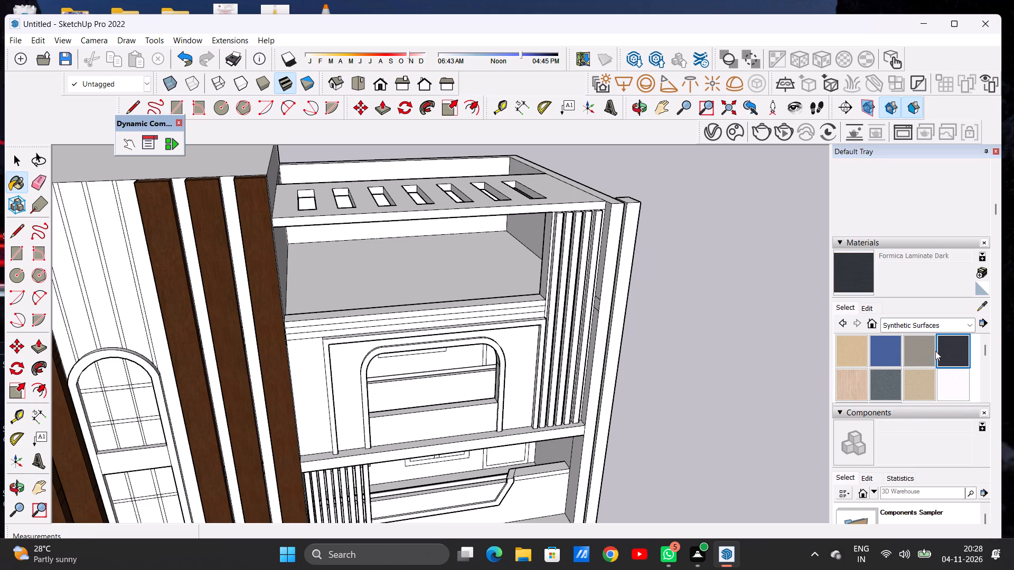
scroll(583, 354, "up", 5)
scroll(539, 279, "up", 3)
scroll(538, 279, "down", 1)
scroll(538, 279, "up", 4)
left_click(524, 274)
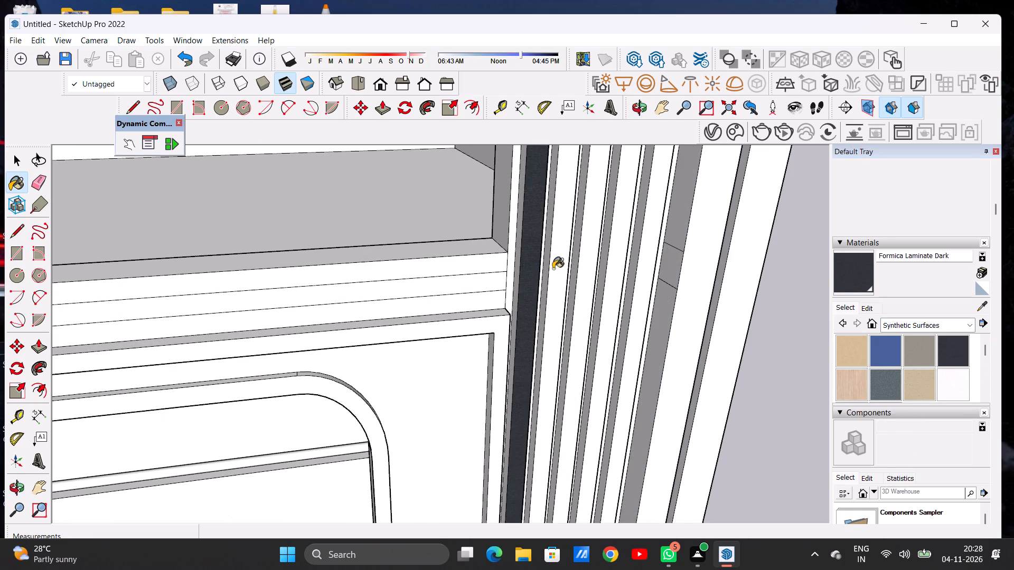
left_click(558, 268)
left_click(586, 269)
left_click(615, 275)
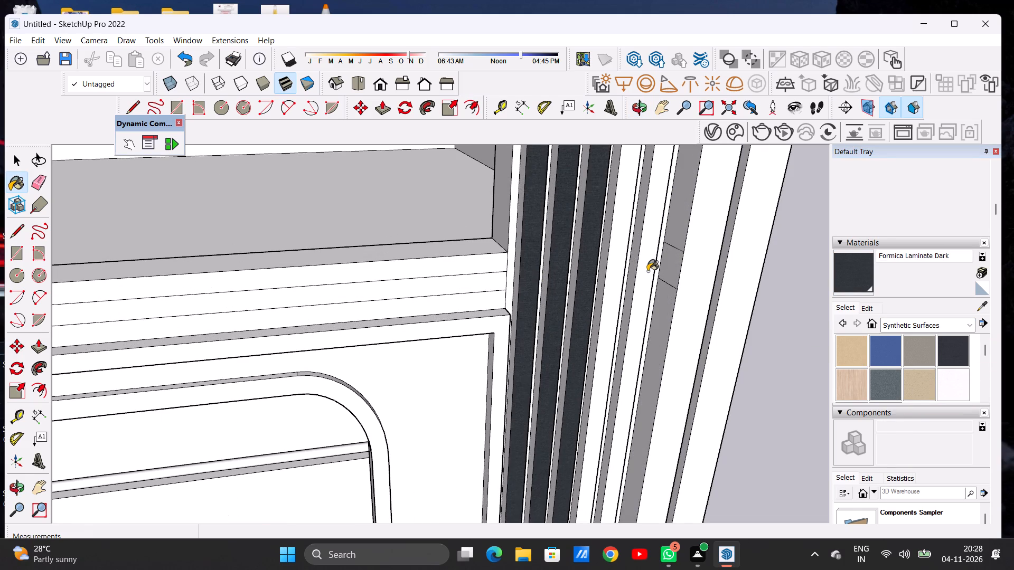
left_click(647, 271)
Paint the tower-facing sides of the five upper balcony slats with Formica Laminate Dark.
scroll(552, 293, "down", 5)
scroll(558, 297, "up", 9)
scroll(534, 301, "down", 1)
scroll(534, 301, "up", 4)
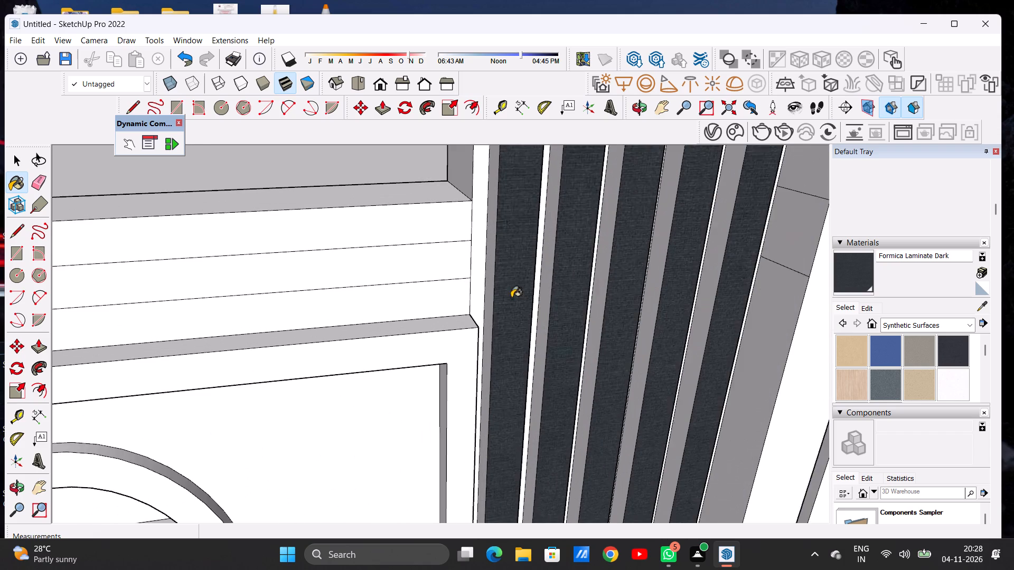
scroll(511, 298, "up", 3)
left_click(487, 272)
left_click(566, 277)
scroll(495, 288, "down", 4)
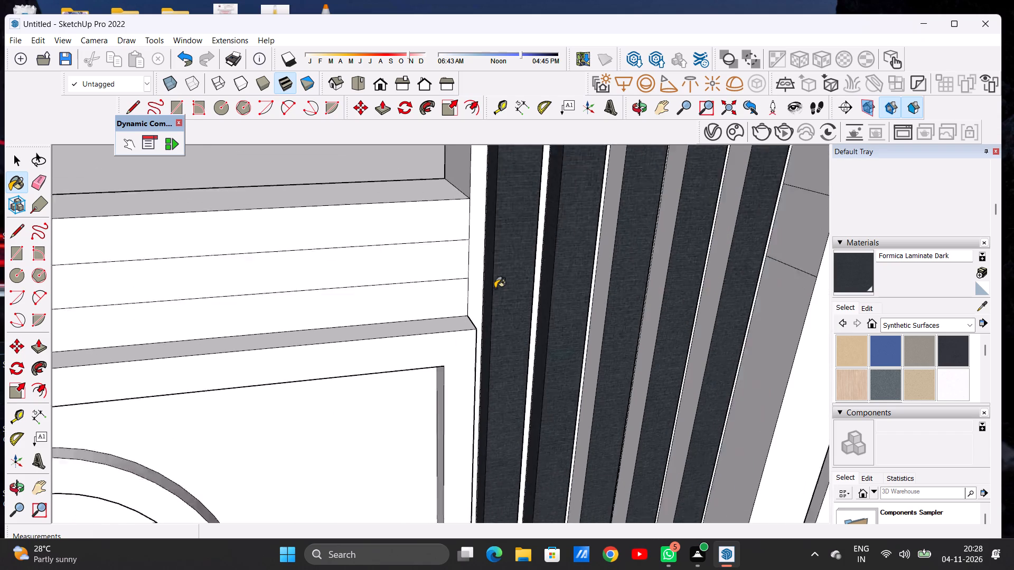
scroll(495, 288, "down", 4)
scroll(602, 279, "up", 7)
left_click(525, 293)
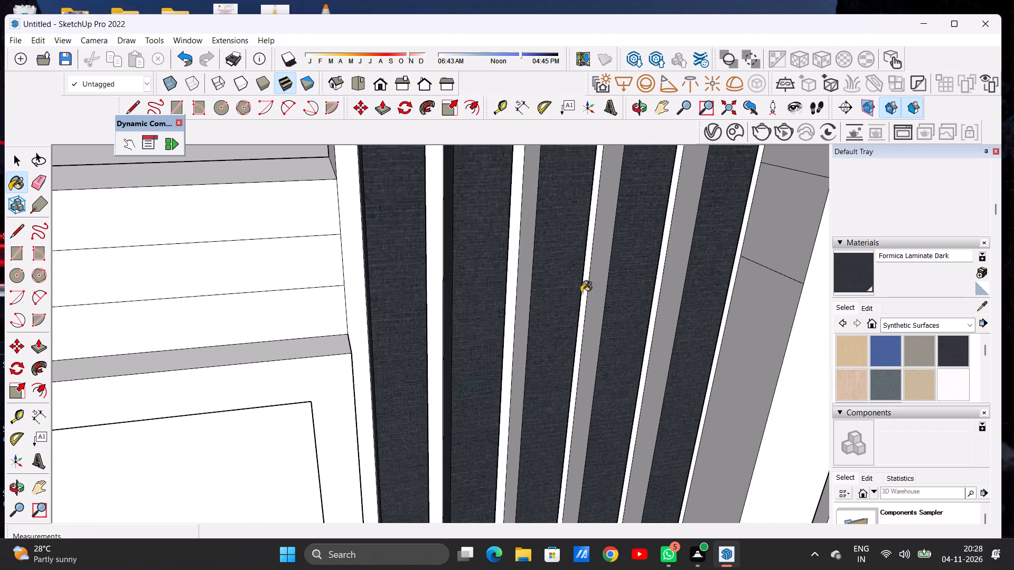
left_click(596, 292)
scroll(409, 298, "down", 7)
scroll(571, 298, "up", 5)
scroll(572, 298, "down", 1)
scroll(572, 298, "up", 1)
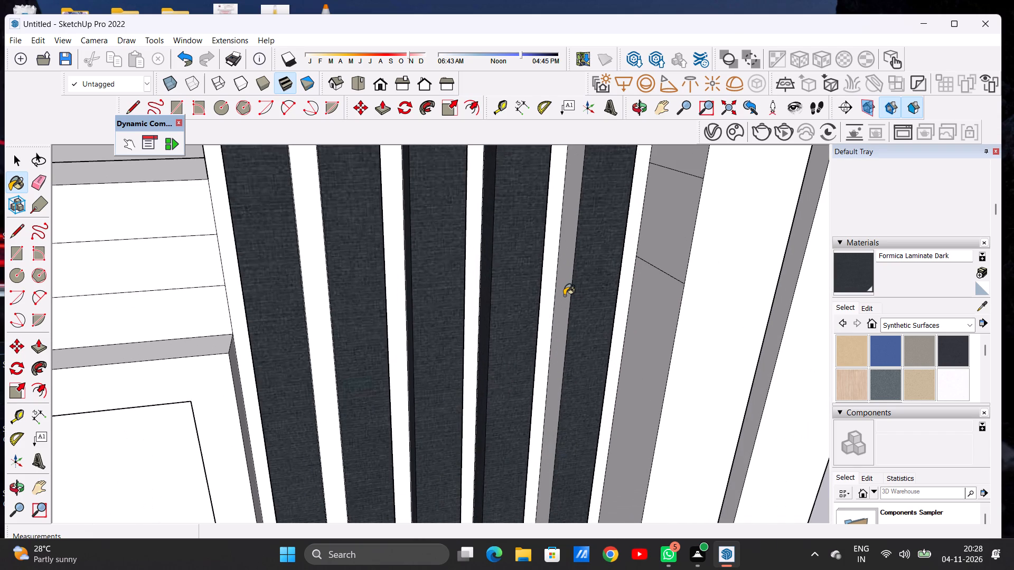
left_click(564, 296)
Paint the sides of the five upper balcony slats that face away from the tower with Formica Laminate Dark.
key("o")
scroll(486, 334, "down", 17)
left_click_drag(504, 322, 487, 322)
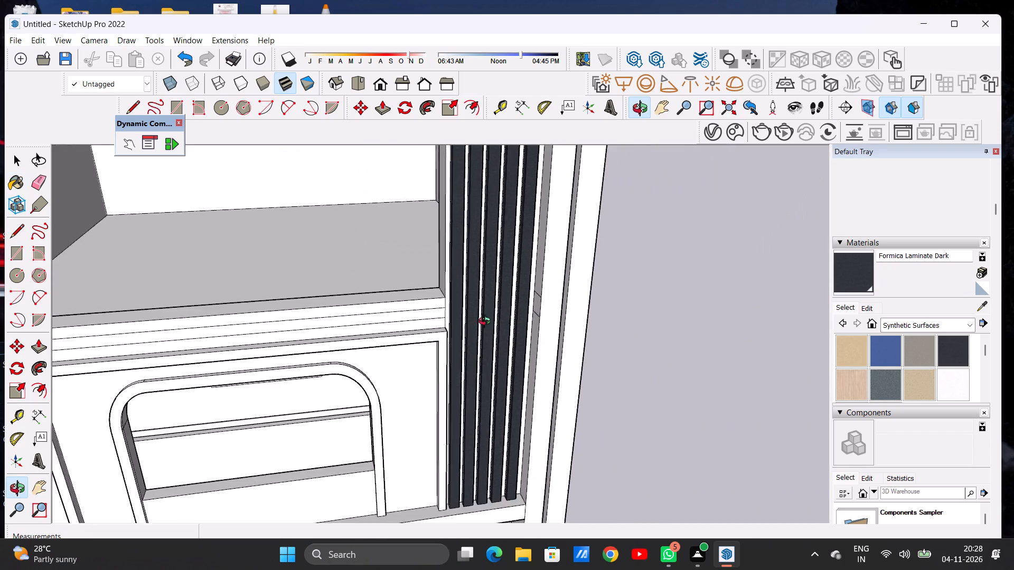
left_click_drag(487, 322, 266, 366)
scroll(358, 192, "up", 8)
scroll(380, 240, "down", 6)
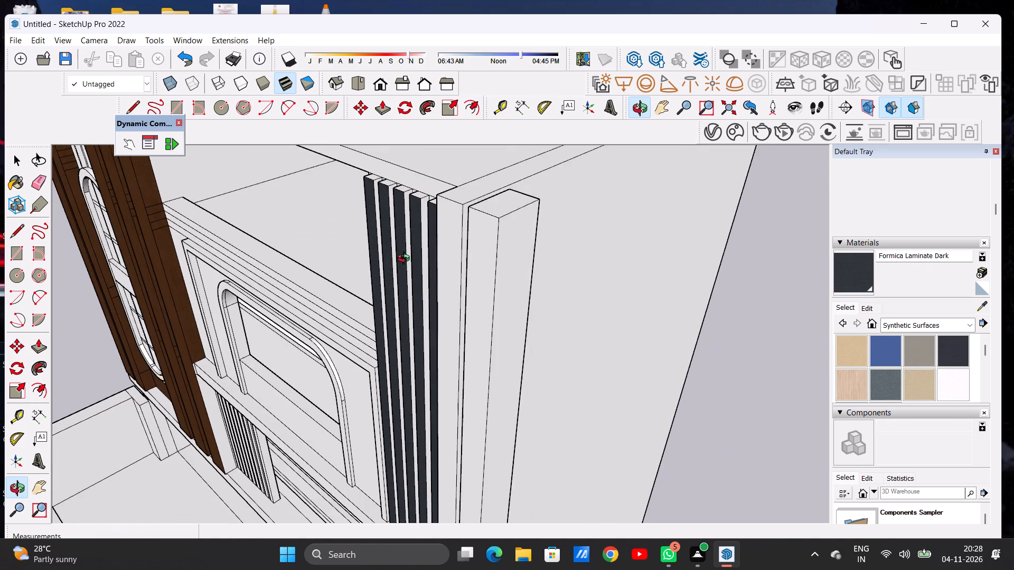
scroll(402, 174, "up", 7)
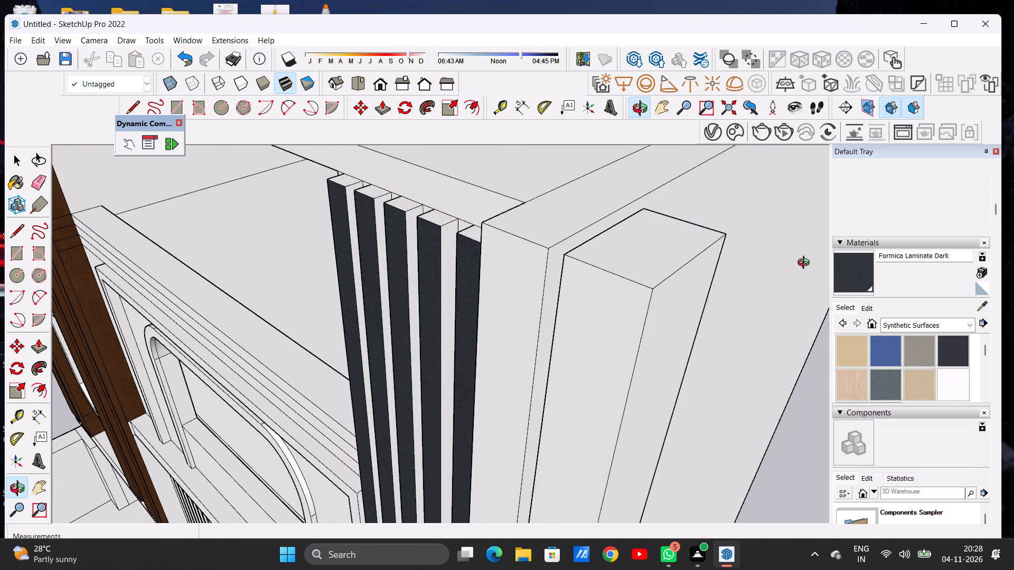
left_click(842, 270)
scroll(350, 203, "up", 7)
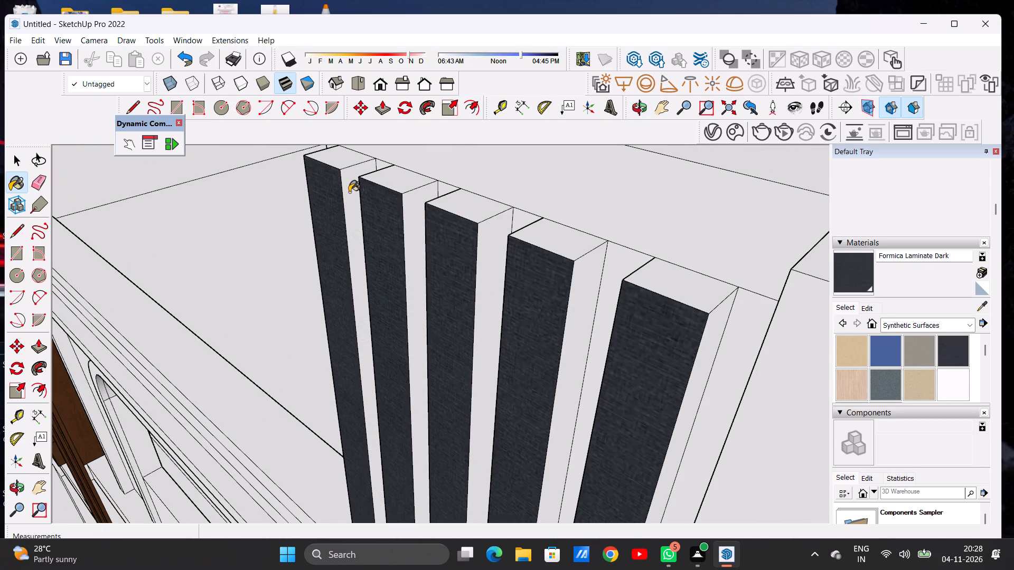
left_click(349, 192)
left_click(407, 203)
left_click(485, 231)
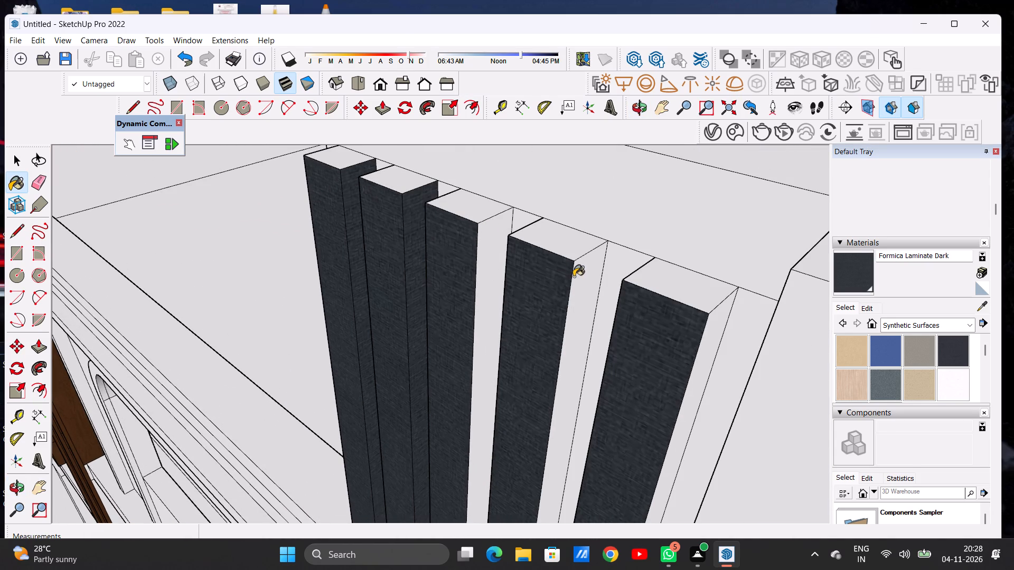
left_click(575, 278)
scroll(516, 256, "down", 1)
scroll(516, 256, "up", 1)
scroll(516, 256, "down", 6)
scroll(636, 308, "up", 6)
left_click(629, 309)
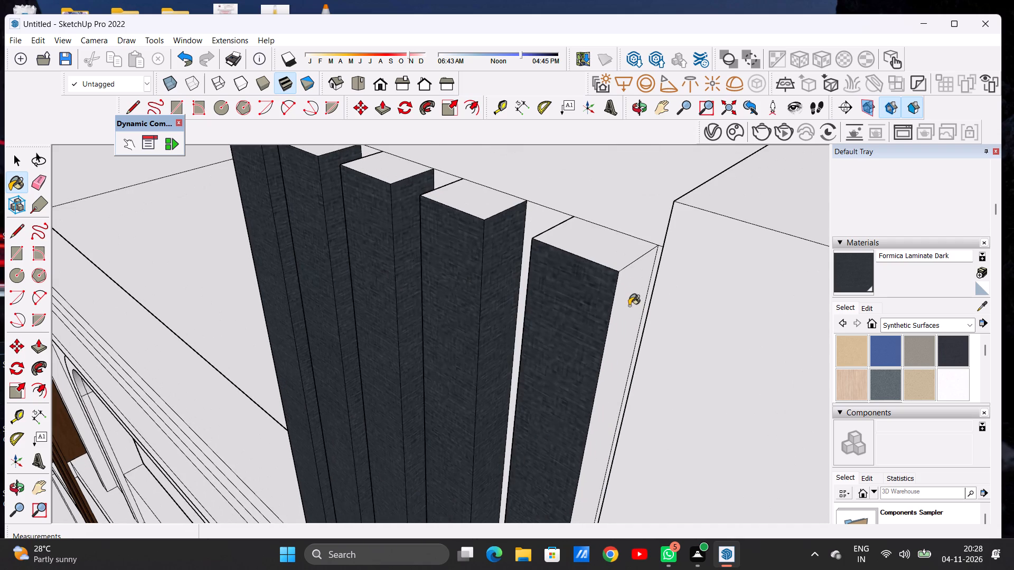
Paint the top faces of the five upper balcony slats with Formica Laminate Dark.
left_click(609, 262)
scroll(645, 283, "down", 8)
scroll(392, 177, "up", 3)
left_click(401, 183)
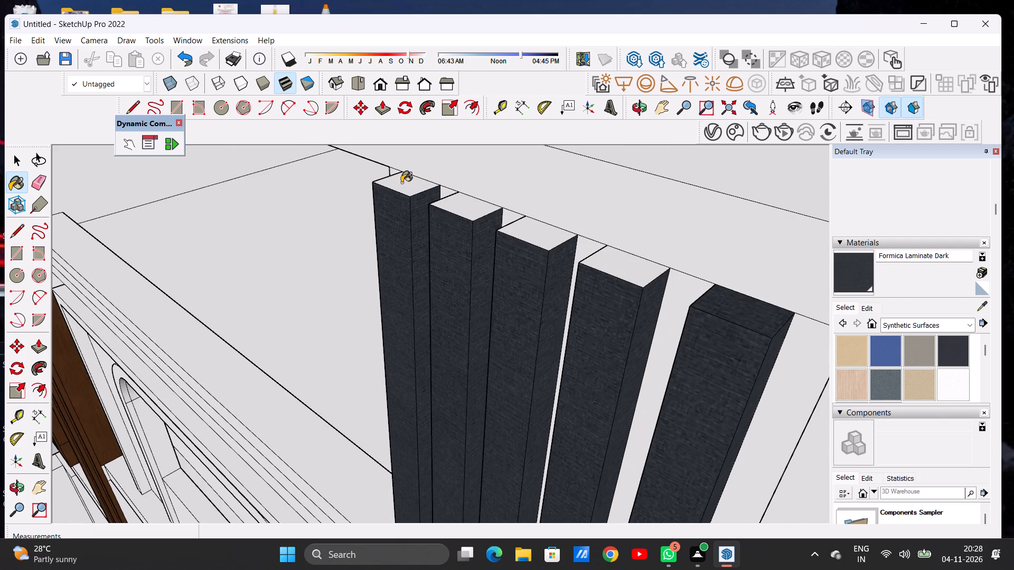
left_click(461, 203)
left_click(544, 239)
left_click(608, 263)
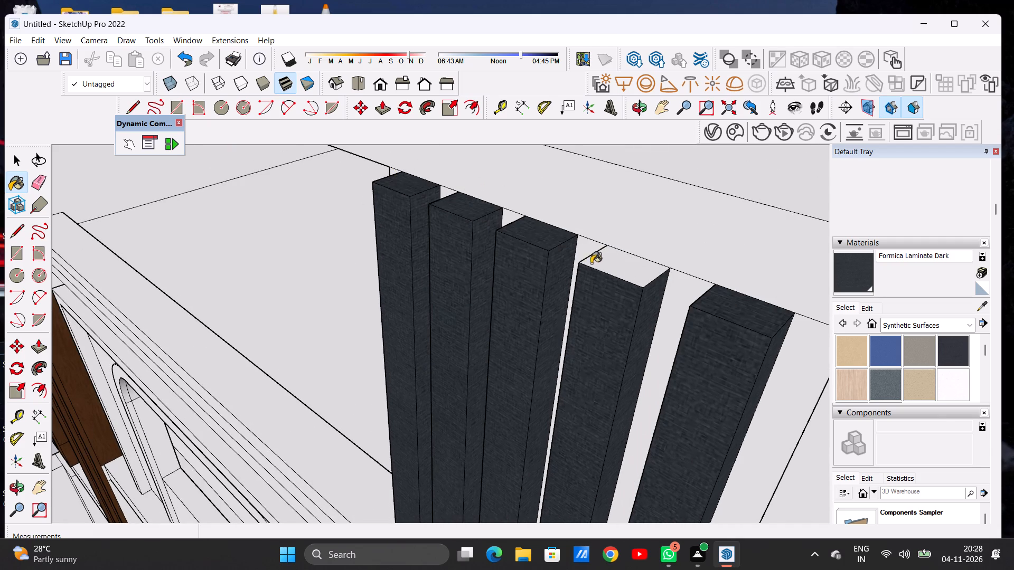
scroll(580, 270, "down", 7)
key("space")
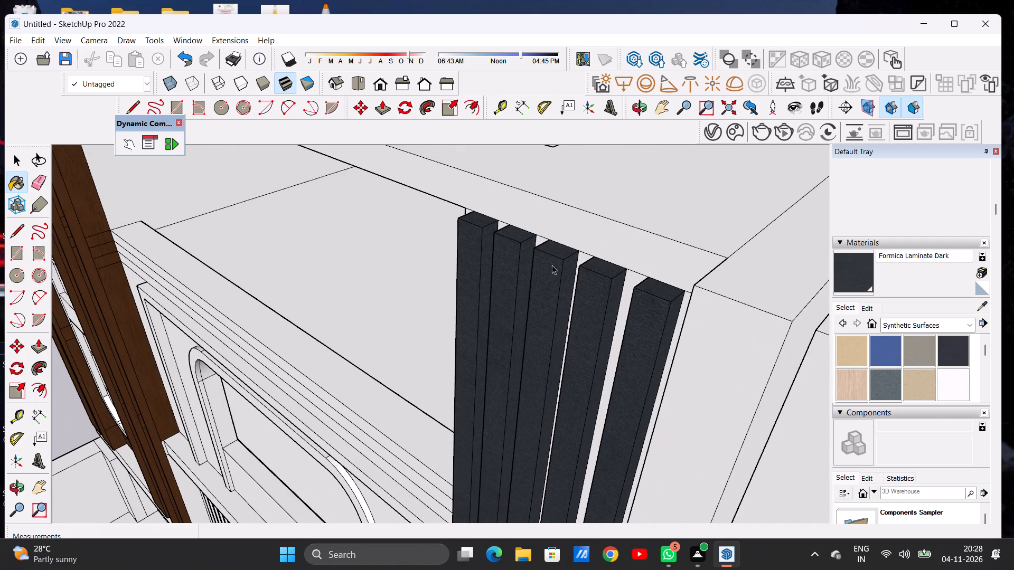
Examine the upper balcony slats and the whole front facade with the materials applied.
key("o")
scroll(525, 250, "down", 16)
left_click_drag(511, 284, 611, 270)
left_click_drag(536, 283, 599, 283)
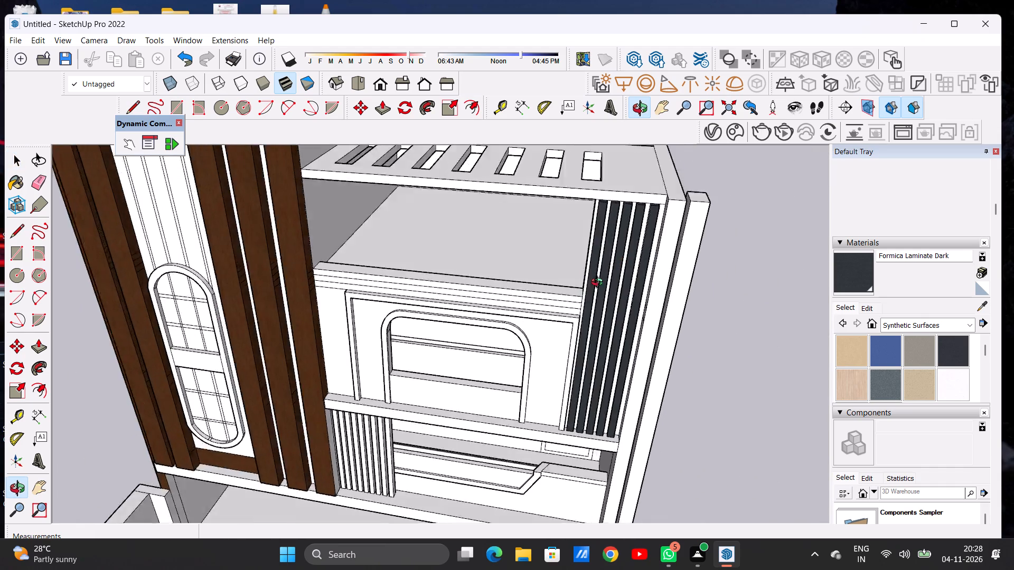
left_click_drag(599, 283, 606, 247)
scroll(597, 304, "down", 7)
scroll(594, 311, "up", 1)
scroll(594, 311, "down", 9)
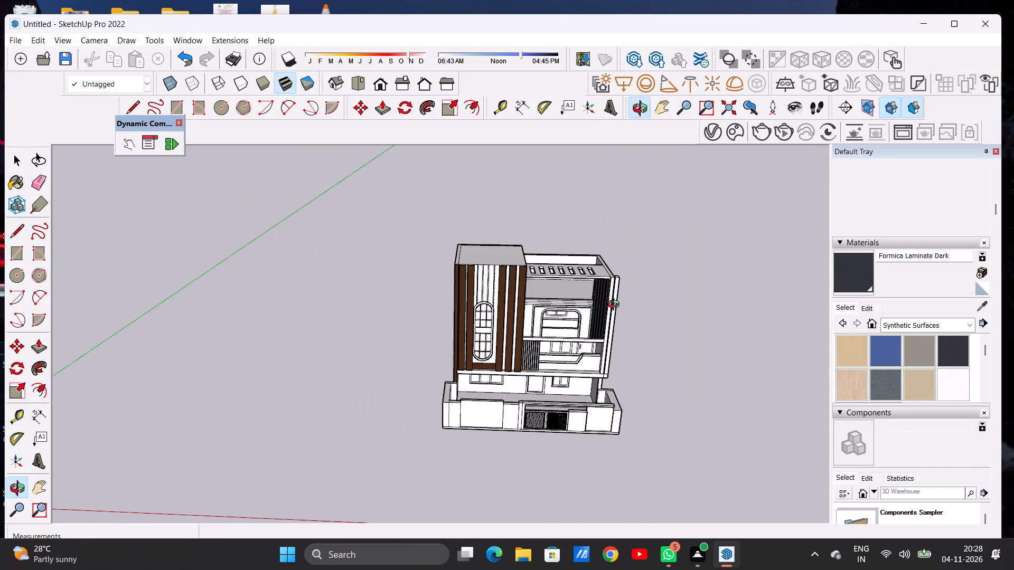
Paint the upper balcony's back wall, both beside the tower and around the arched opening, with Quartz Light Brown.
left_click_drag(618, 291, 615, 236)
scroll(604, 315, "up", 13)
scroll(552, 316, "down", 1)
left_click_drag(589, 324, 590, 311)
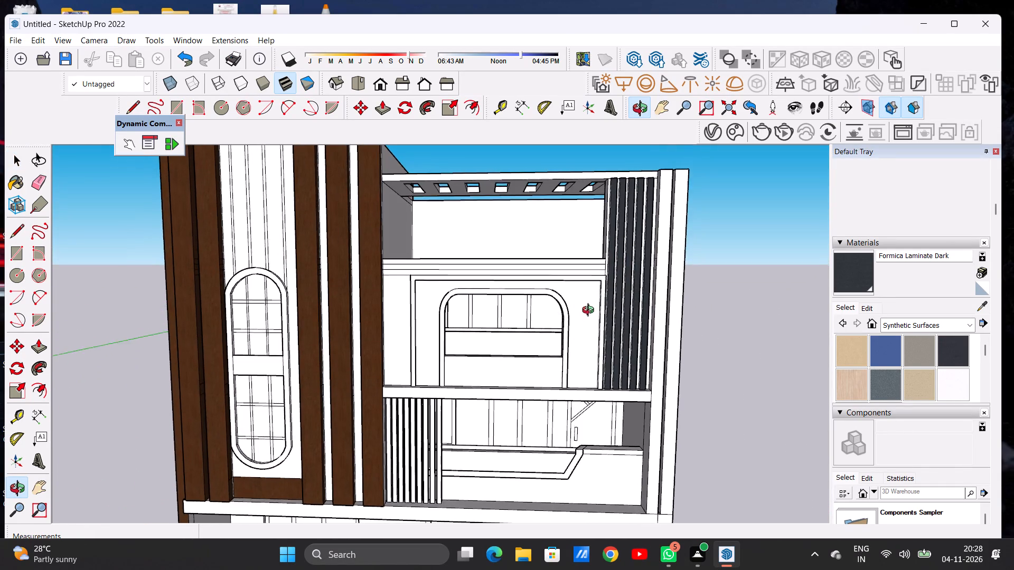
left_click_drag(590, 311, 590, 309)
scroll(587, 332, "up", 4)
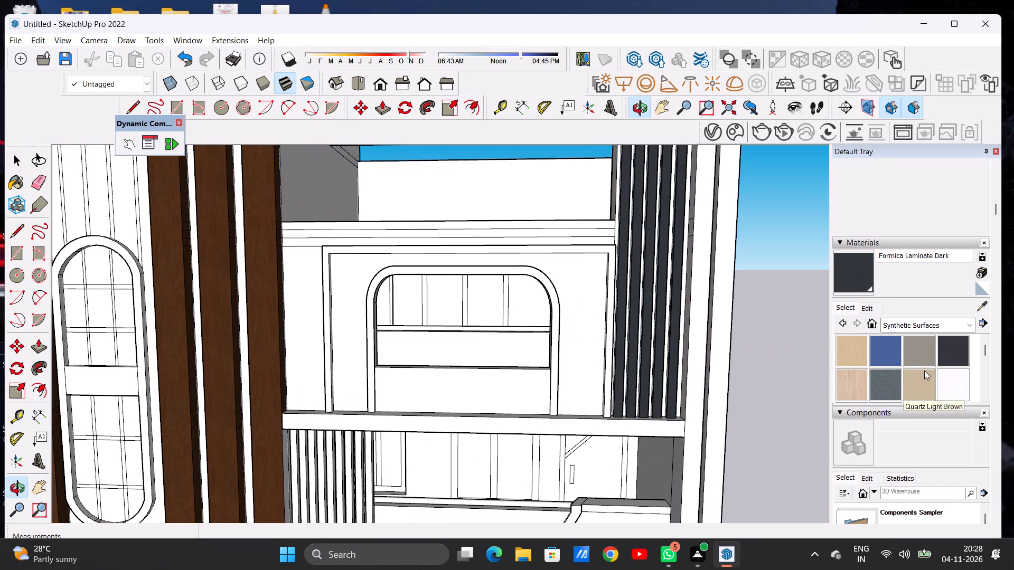
left_click(914, 386)
scroll(337, 279, "up", 6)
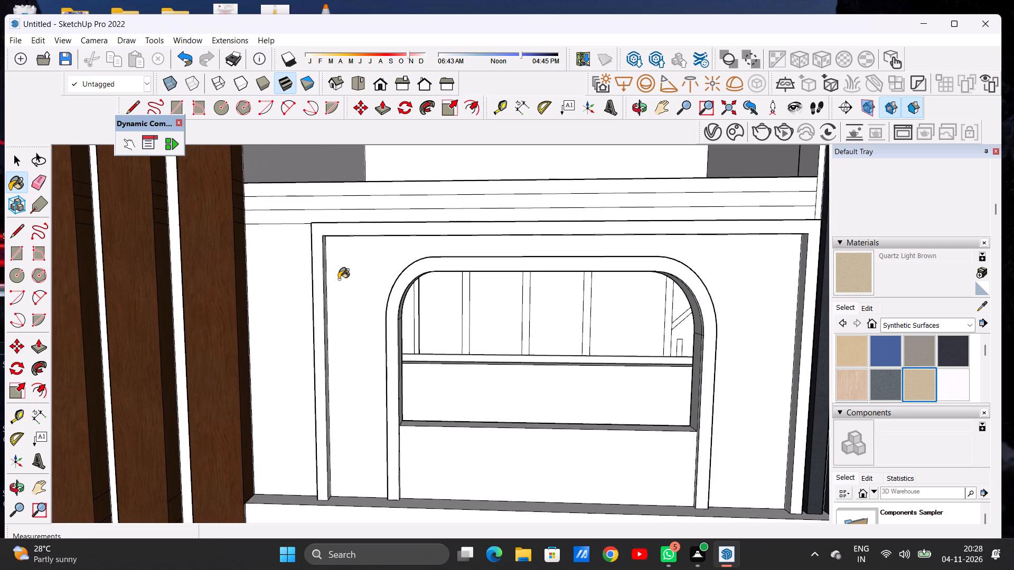
left_click(339, 281)
scroll(366, 286, "down", 4)
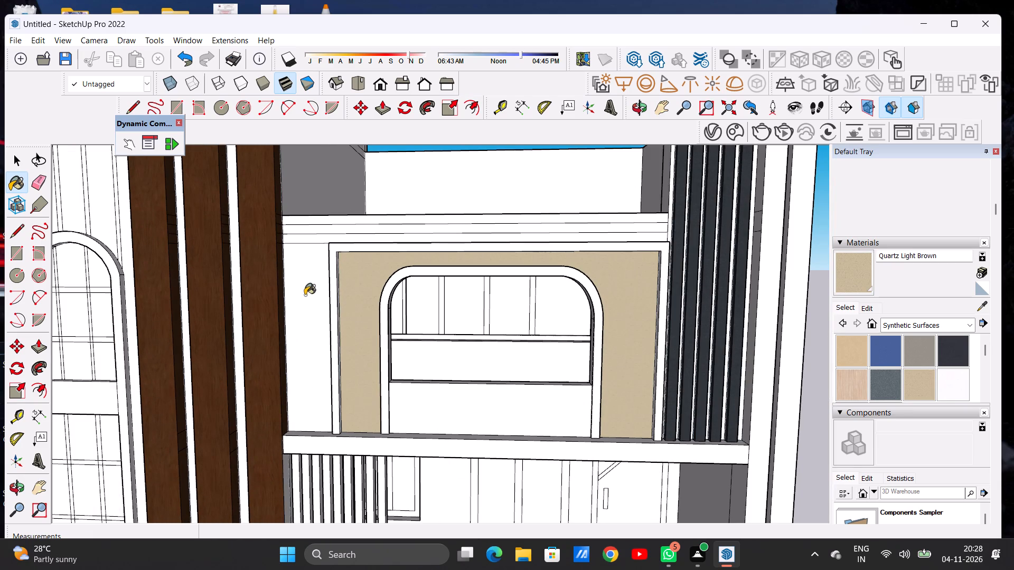
left_click(303, 299)
scroll(326, 308, "down", 2)
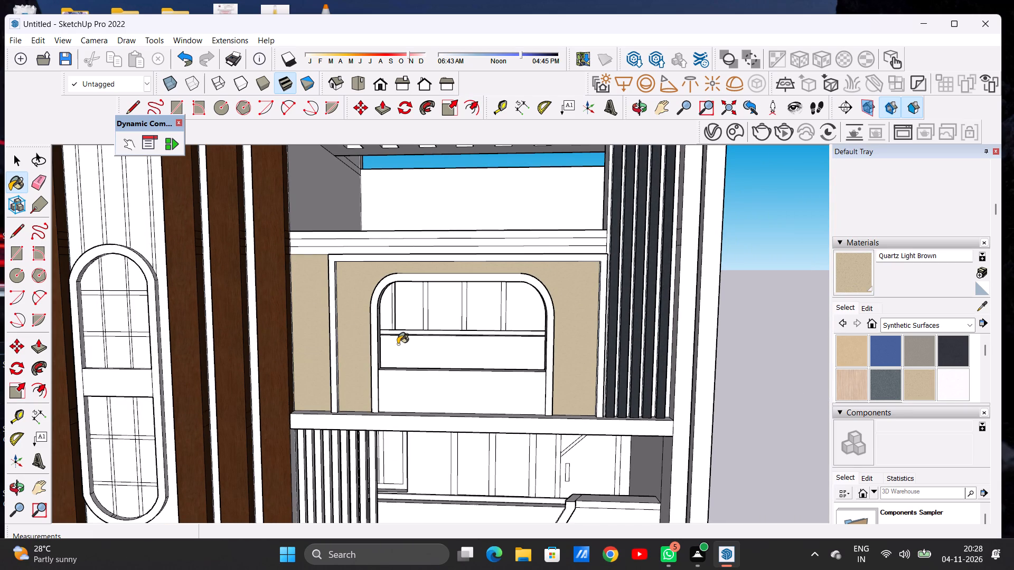
Paint the front faces of the arch trim and the surrounding rectangular frame with Quartz Light Brown.
scroll(380, 357, "up", 14)
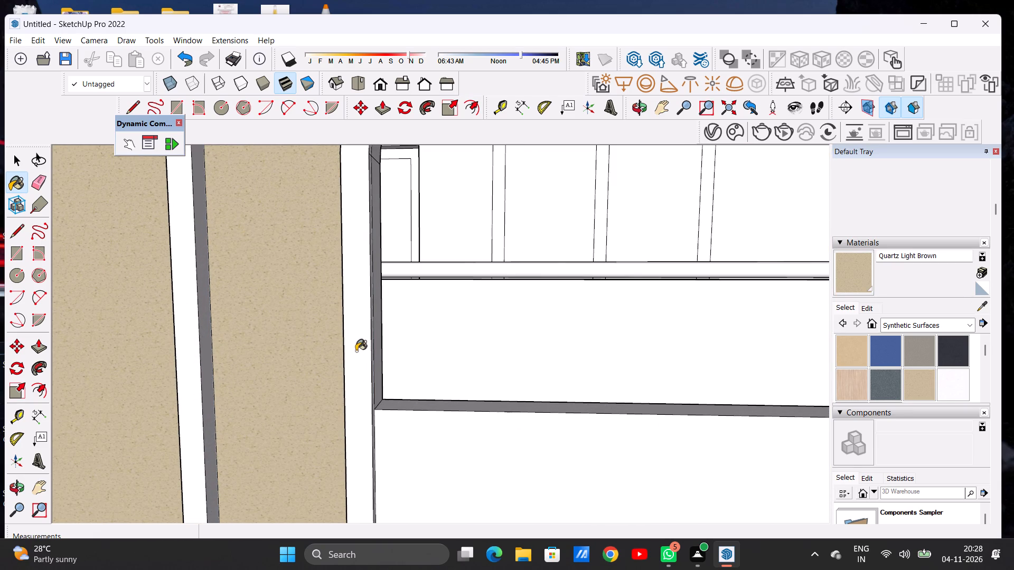
left_click(356, 351)
left_click(191, 344)
scroll(359, 345, "down", 16)
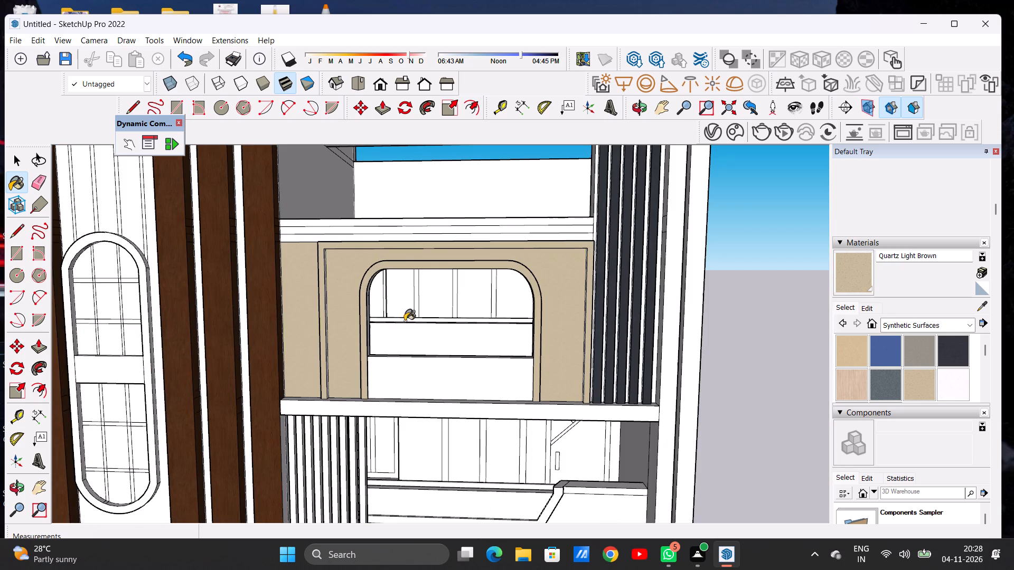
Paint the straight and curved inner faces of the arched opening on the side away from the tower with Quartz Light Brown.
scroll(546, 339, "up", 4)
key("o")
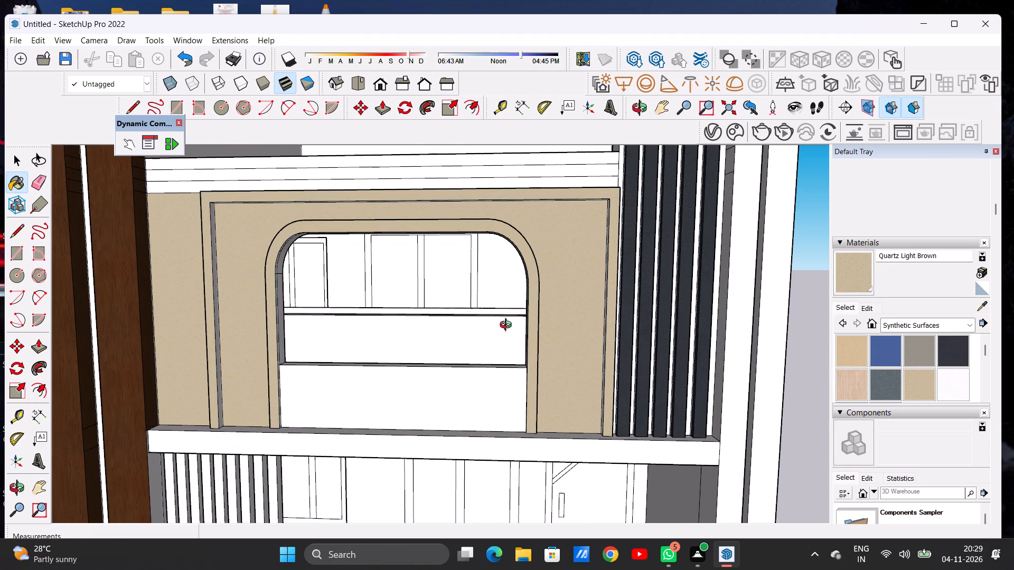
left_click_drag(508, 327, 658, 395)
scroll(554, 268, "up", 7)
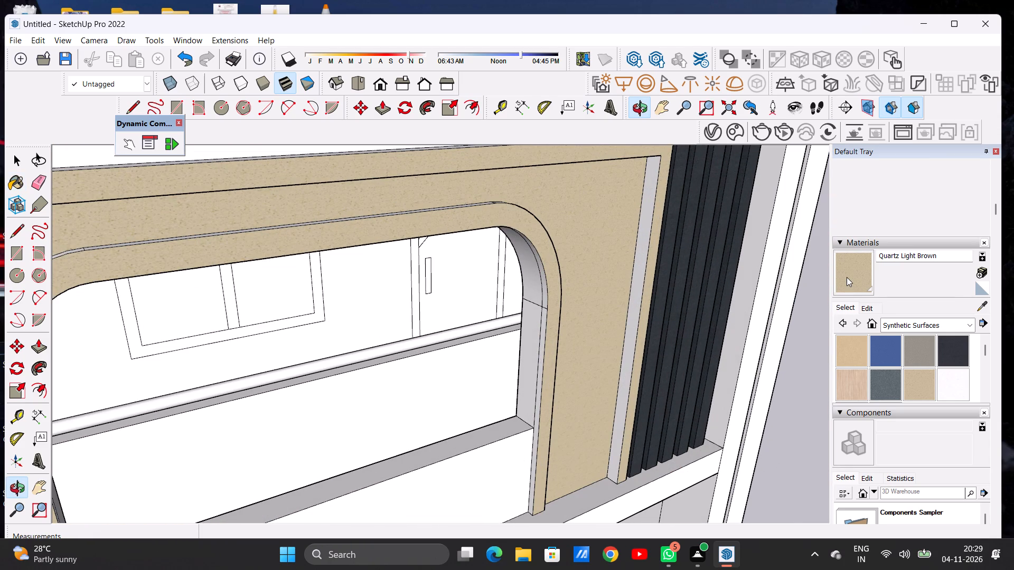
left_click(846, 273)
scroll(535, 361, "up", 1)
scroll(535, 361, "down", 2)
scroll(535, 361, "up", 4)
left_click(546, 347)
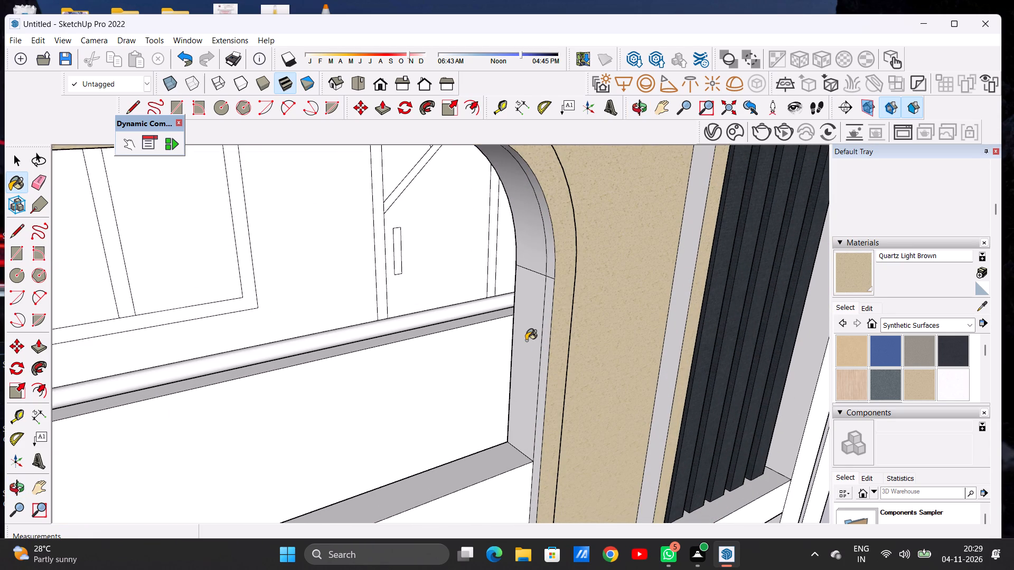
left_click(526, 340)
left_click(552, 267)
left_click(537, 265)
Paint the tower-facing side edges of the rectangular frame and arch trim with Quartz Light Brown.
scroll(613, 303, "down", 10)
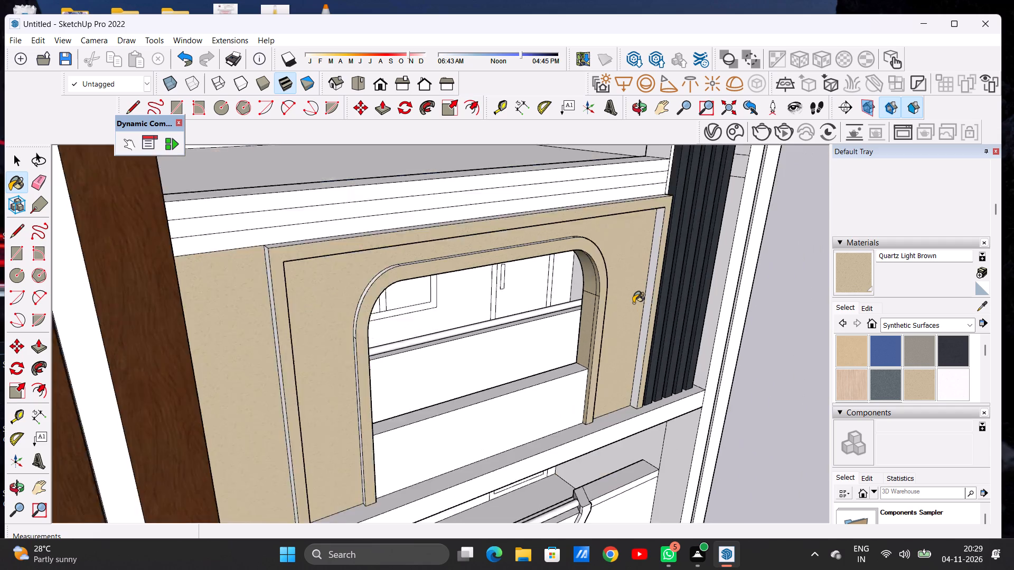
scroll(633, 303, "down", 2)
scroll(648, 306, "up", 7)
left_click(643, 309)
scroll(641, 332, "down", 17)
scroll(537, 394, "up", 20)
scroll(537, 394, "up", 3)
left_click(456, 351)
scroll(452, 357, "down", 6)
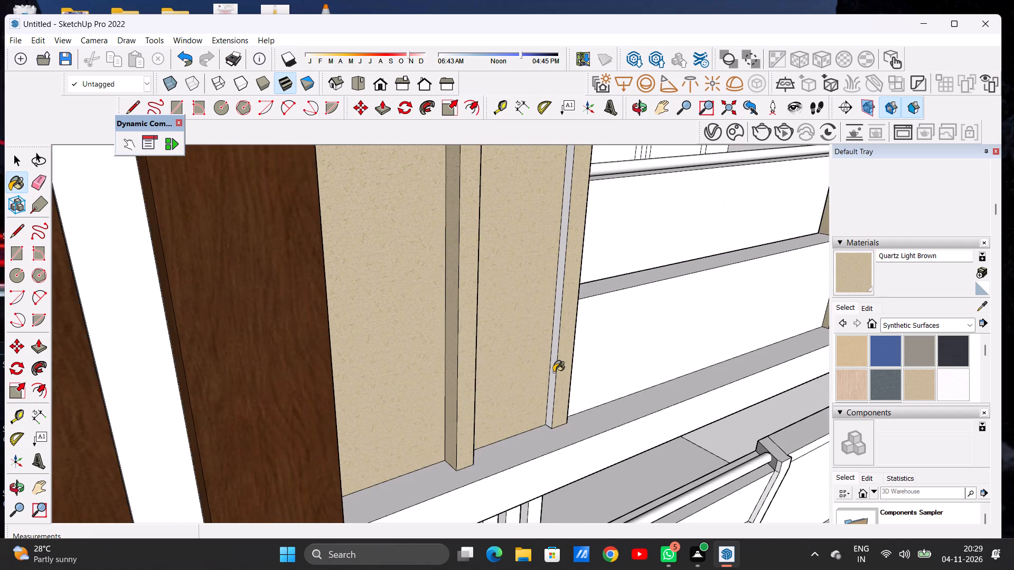
scroll(553, 371, "up", 4)
scroll(553, 371, "down", 1)
scroll(553, 371, "up", 2)
left_click(556, 359)
Paint the arch trim's tower-side curved outer edge and its straight top edge with Quartz Light Brown.
scroll(513, 382, "down", 6)
scroll(512, 385, "up", 2)
scroll(512, 385, "down", 13)
scroll(550, 250, "up", 1)
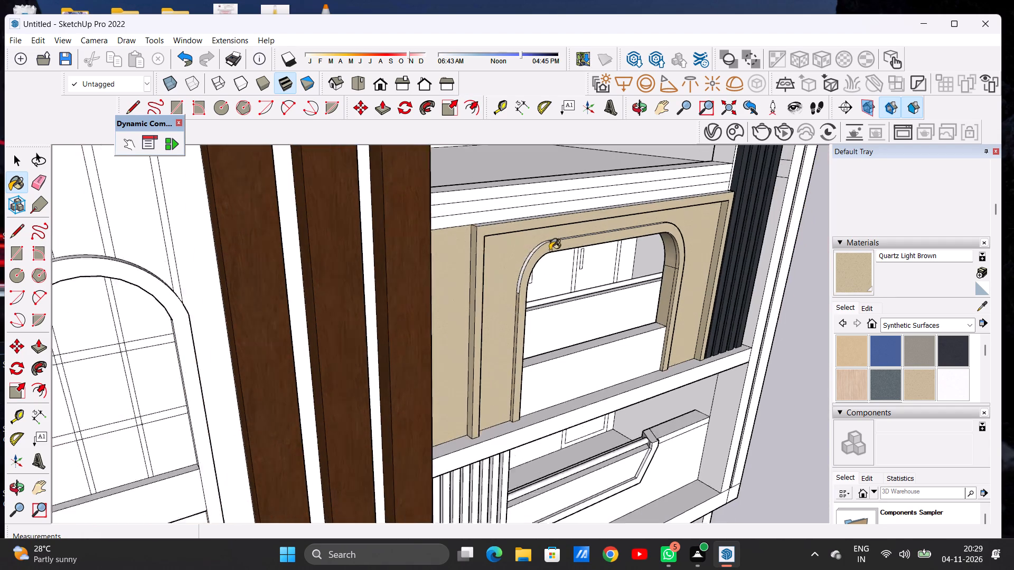
scroll(550, 250, "up", 7)
scroll(530, 250, "down", 1)
scroll(530, 250, "up", 10)
left_click(502, 270)
scroll(502, 270, "down", 7)
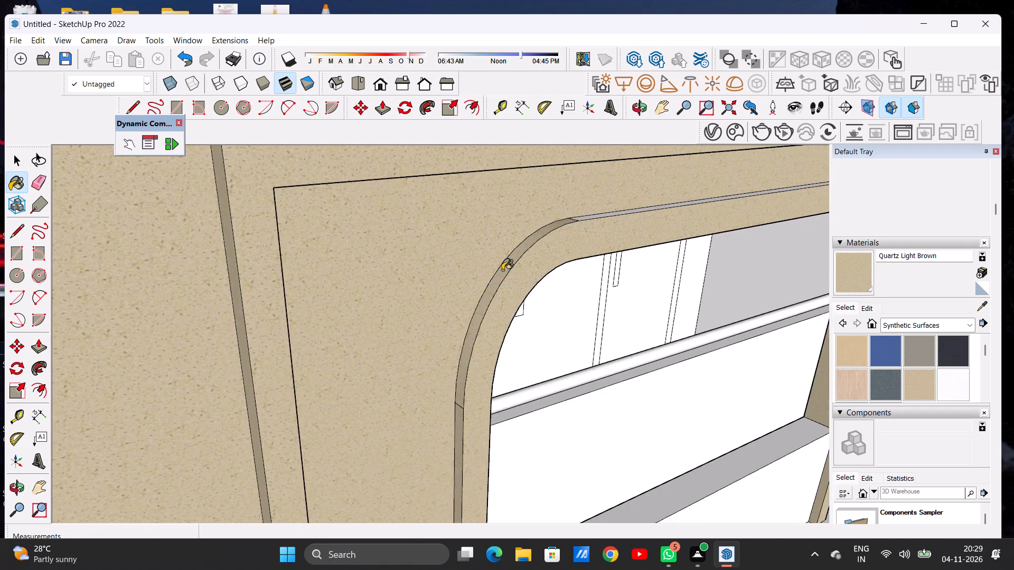
scroll(502, 270, "down", 5)
scroll(542, 249, "up", 18)
left_click(539, 242)
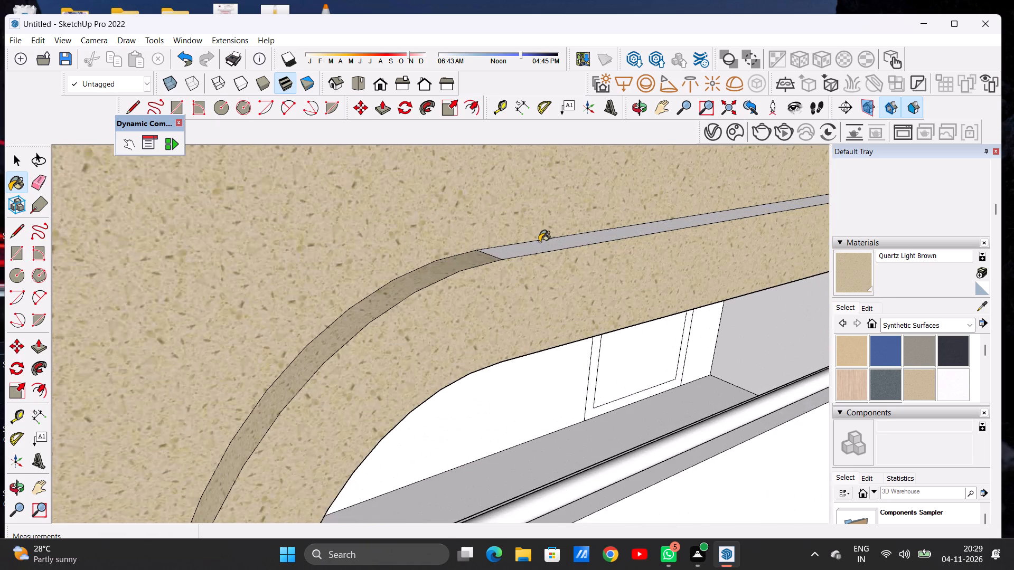
scroll(484, 287, "down", 20)
scroll(484, 287, "down", 3)
Paint the top edge of the rectangular frame around the arch with Quartz Light Brown.
scroll(381, 265, "up", 6)
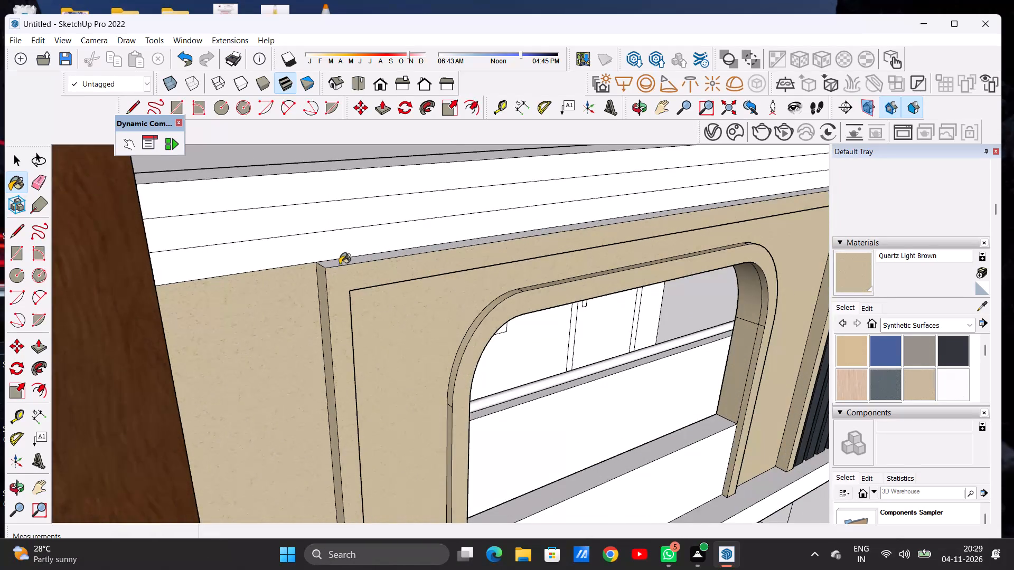
scroll(340, 264, "down", 1)
scroll(340, 264, "up", 3)
scroll(340, 264, "down", 1)
scroll(340, 264, "up", 7)
scroll(329, 259, "down", 1)
left_click(323, 269)
scroll(340, 298, "down", 6)
scroll(340, 306, "up", 1)
scroll(340, 307, "down", 3)
scroll(355, 312, "up", 1)
scroll(355, 312, "down", 7)
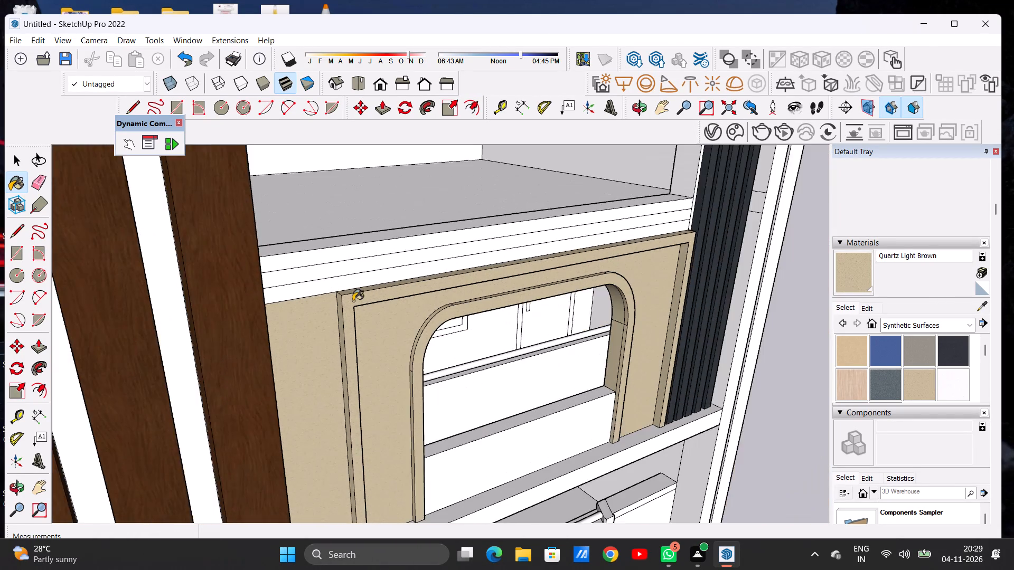
scroll(353, 301, "down", 6)
Paint the rectangular frame's inner side and the arched opening's inner faces on the tower side with Quartz Light Brown.
key("o")
left_click_drag(483, 310, 196, 320)
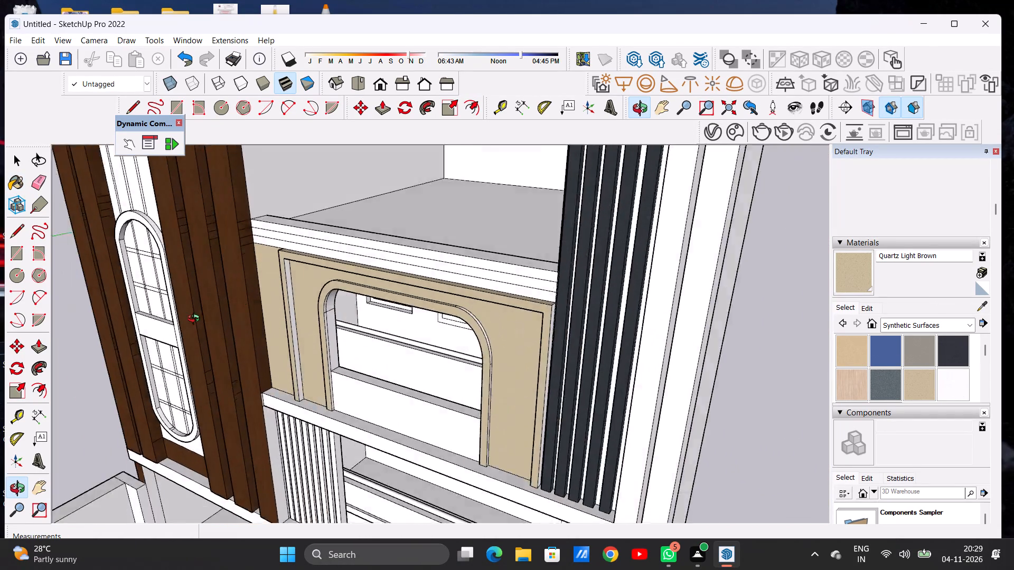
left_click_drag(196, 320, 176, 322)
scroll(298, 271, "up", 1)
scroll(298, 271, "down", 1)
scroll(298, 271, "up", 1)
scroll(298, 271, "down", 1)
scroll(298, 271, "up", 3)
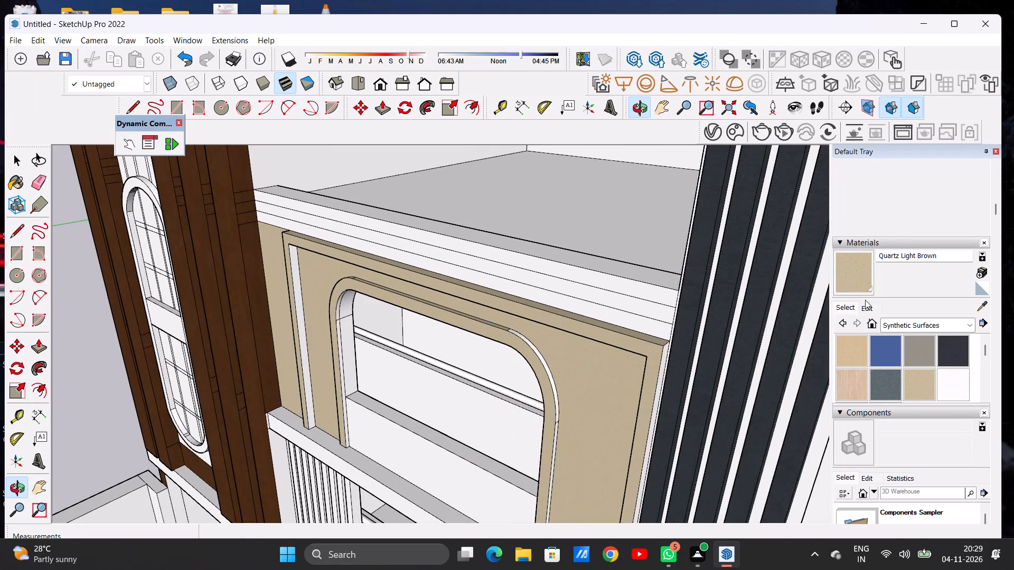
left_click(852, 279)
scroll(309, 288, "up", 8)
left_click(293, 291)
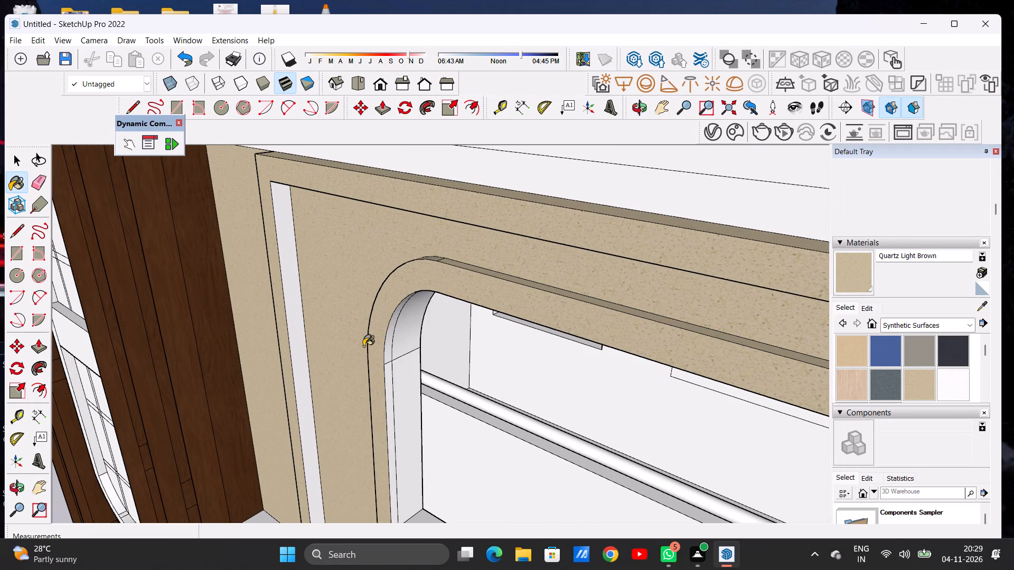
left_click(397, 339)
left_click(398, 391)
left_click(384, 398)
left_click(390, 394)
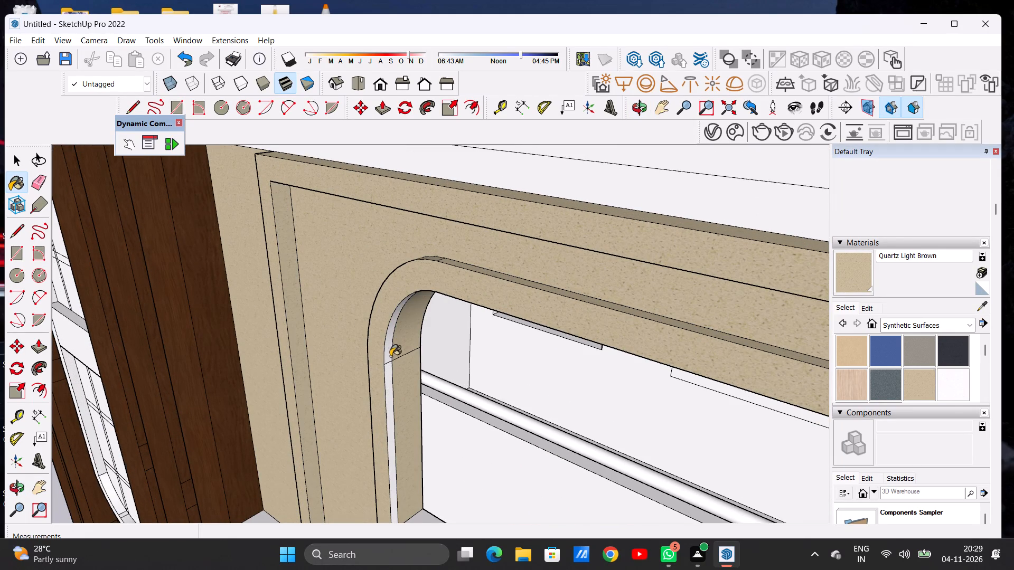
left_click(389, 348)
key("space")
Examine the painted arched wall and the whole front facade.
type("O")
scroll(393, 343, "down", 4)
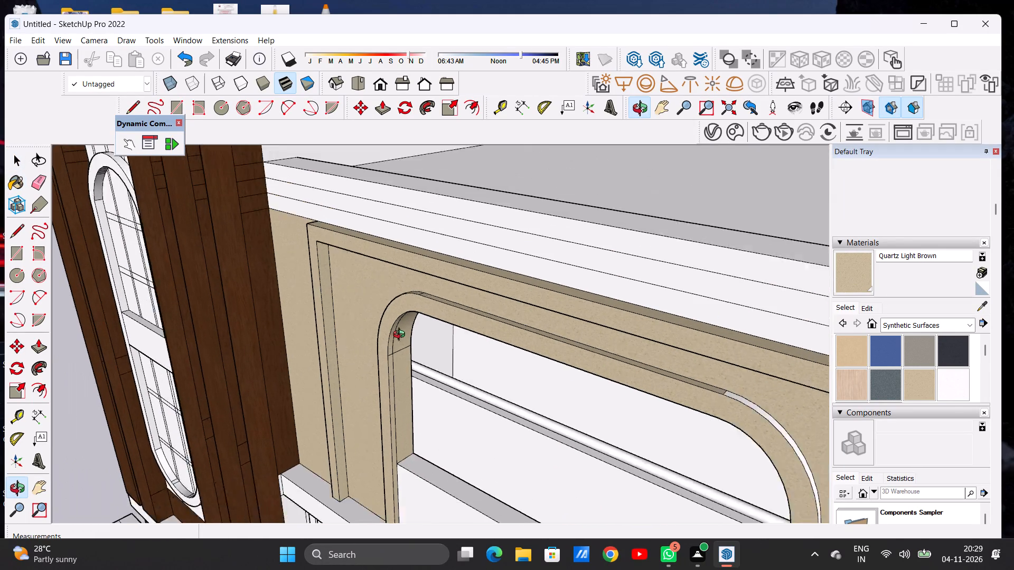
scroll(401, 336, "down", 12)
left_click_drag(434, 312, 555, 310)
scroll(555, 310, "down", 8)
left_click_drag(506, 364, 566, 322)
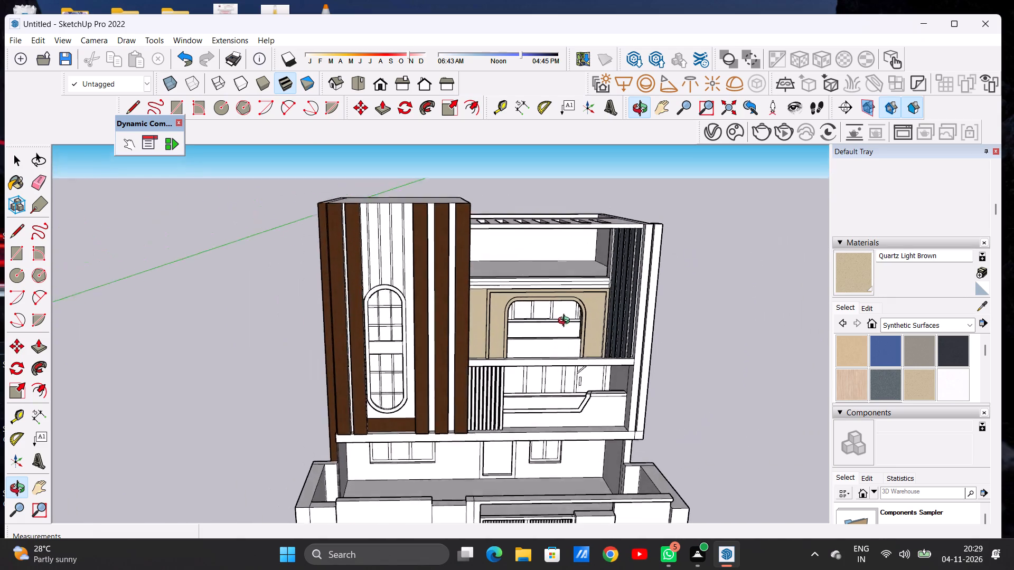
left_click_drag(566, 322, 557, 322)
Paint the frames and central mullions of the two windows behind the arched opening with Wood Floor Parquet.
scroll(556, 318, "up", 9)
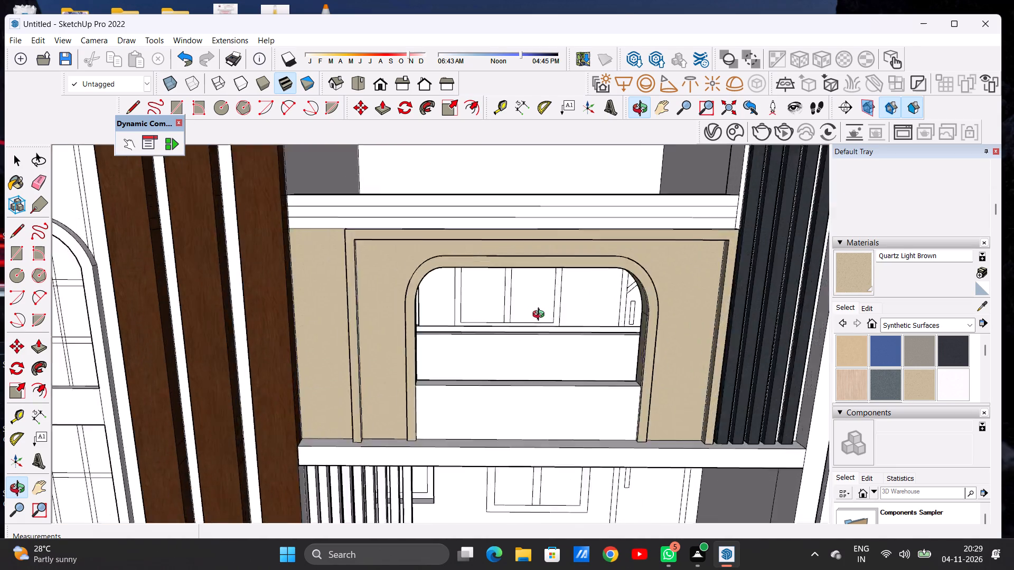
scroll(541, 316, "up", 1)
scroll(541, 316, "down", 1)
left_click_drag(546, 321, 543, 265)
scroll(543, 274, "up", 6)
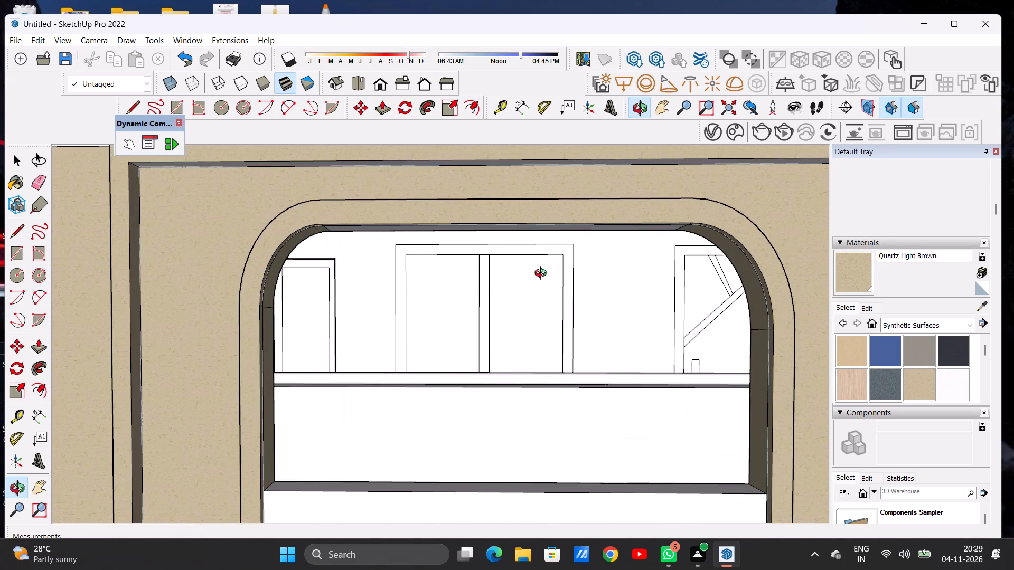
scroll(543, 274, "up", 2)
scroll(543, 274, "down", 3)
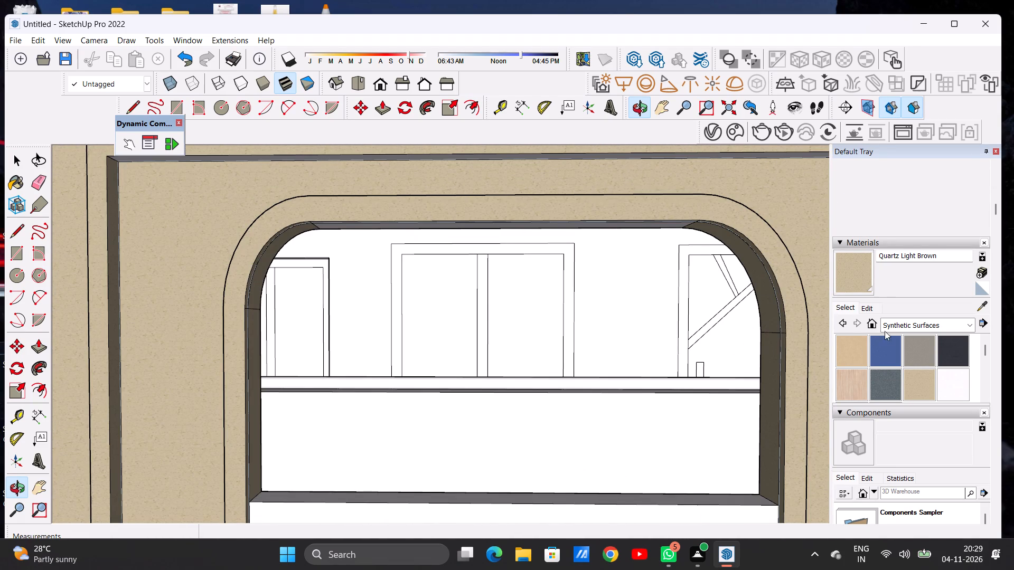
left_click(893, 326)
left_click(905, 494)
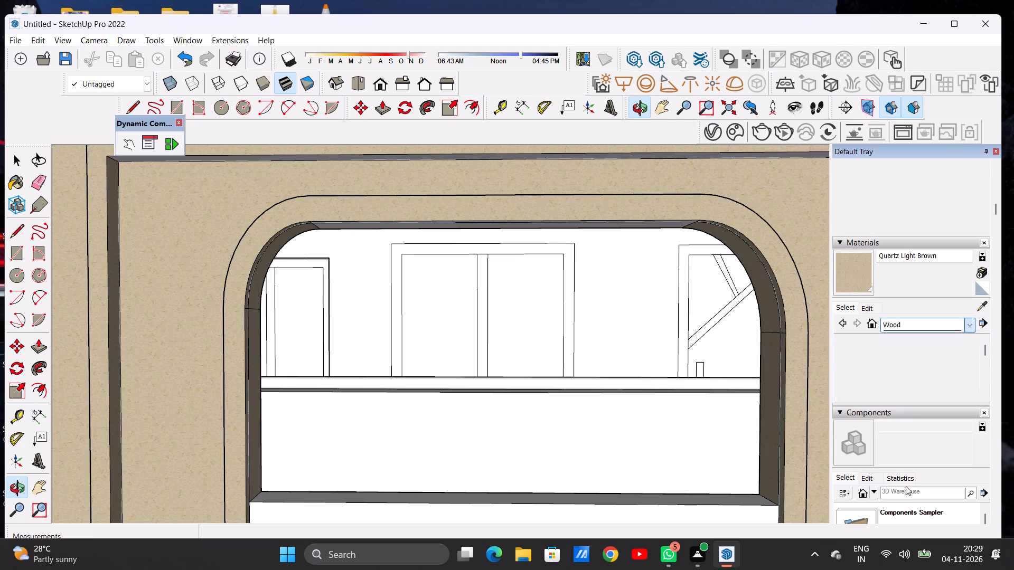
left_click(920, 388)
scroll(312, 302, "up", 2)
scroll(312, 302, "down", 1)
scroll(312, 302, "up", 2)
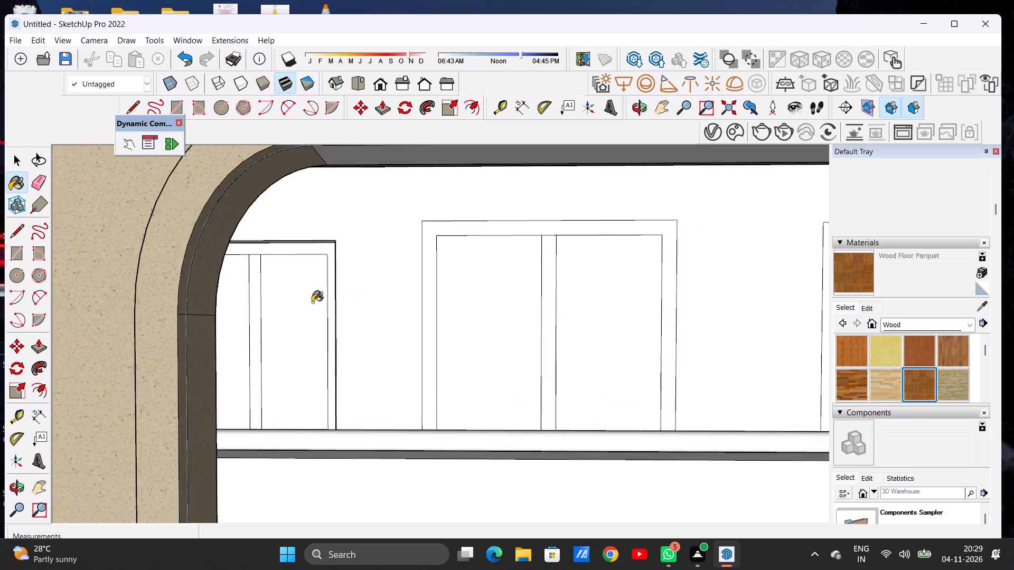
scroll(312, 302, "up", 2)
left_click(236, 313)
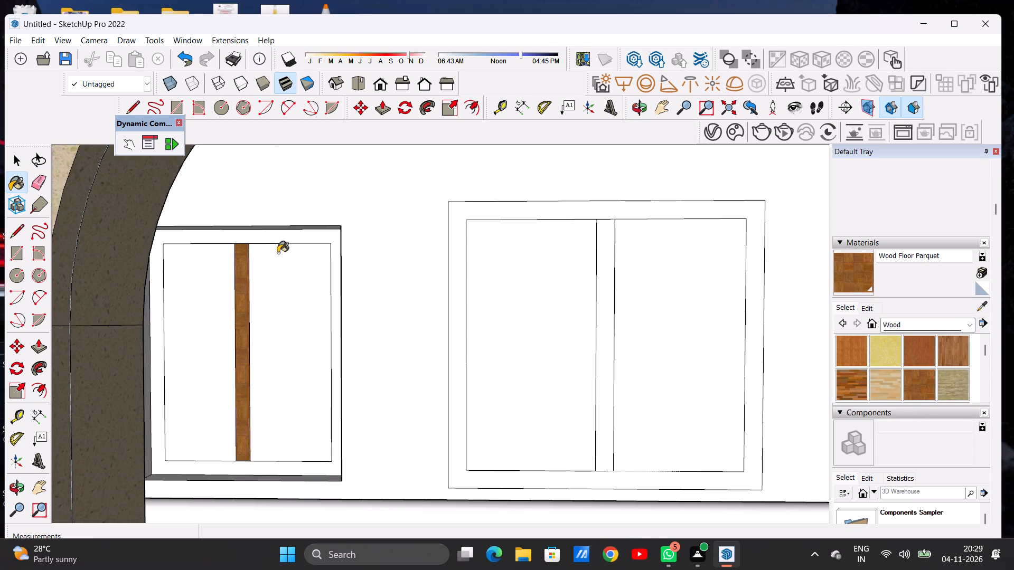
left_click(283, 236)
left_click(454, 311)
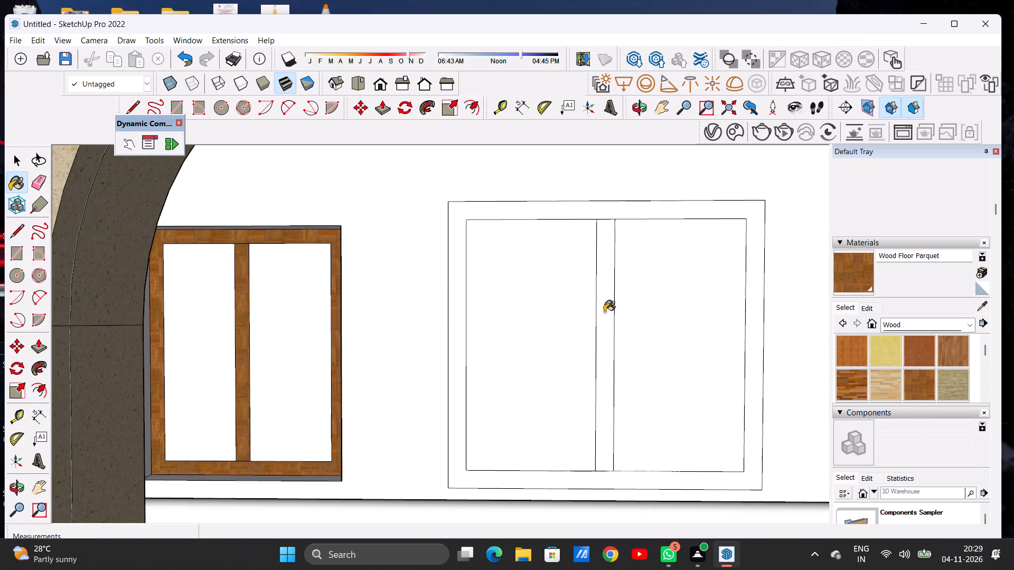
left_click(604, 312)
Paint the frame of the door behind the arched opening with Wood Floor Parquet.
scroll(428, 343, "down", 8)
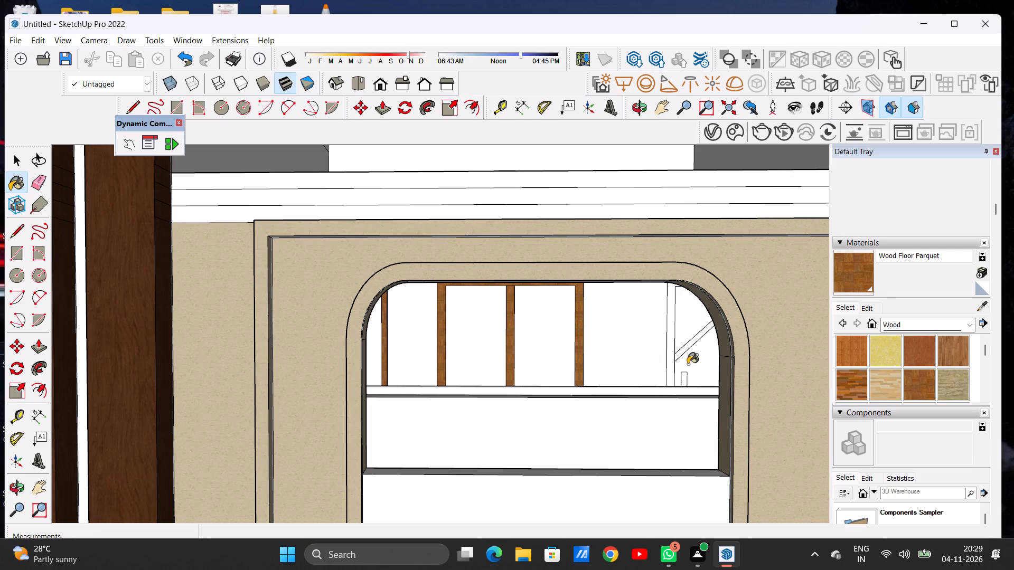
scroll(702, 361, "up", 15)
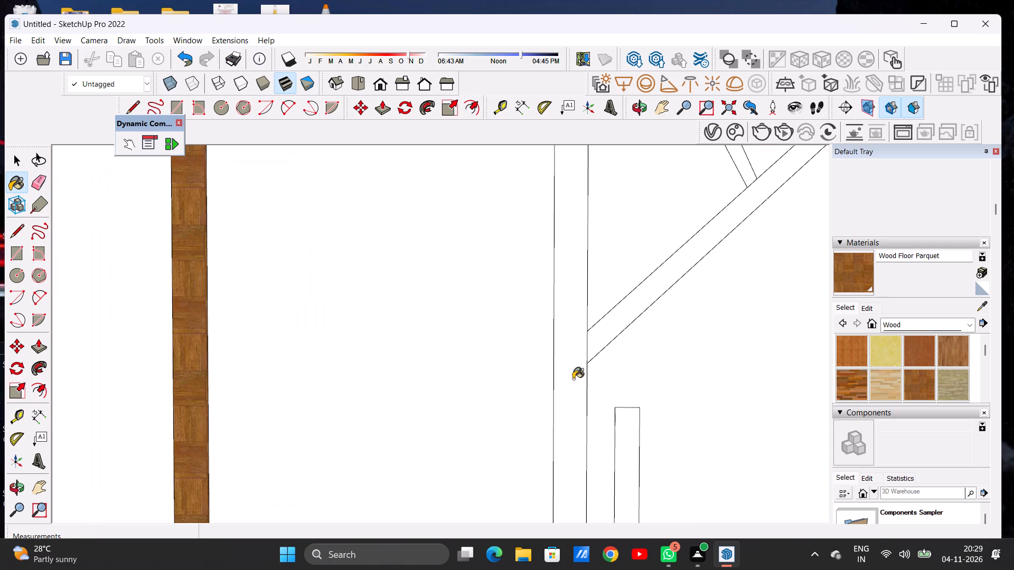
left_click(572, 382)
scroll(627, 368, "down", 7)
scroll(627, 368, "up", 1)
scroll(627, 368, "down", 2)
scroll(618, 426, "up", 8)
scroll(628, 379, "down", 5)
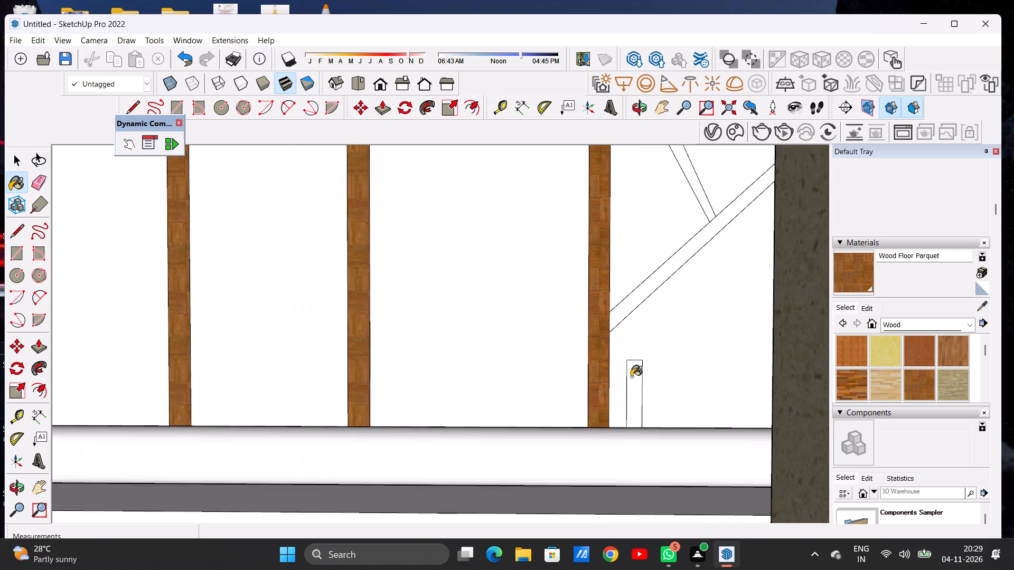
Paint the diagonal bars and the vertical handle of the door behind the arched opening with Wood Floor Light.
scroll(631, 377, "down", 5)
left_click(884, 384)
scroll(633, 316, "up", 3)
scroll(633, 316, "down", 2)
scroll(633, 316, "up", 3)
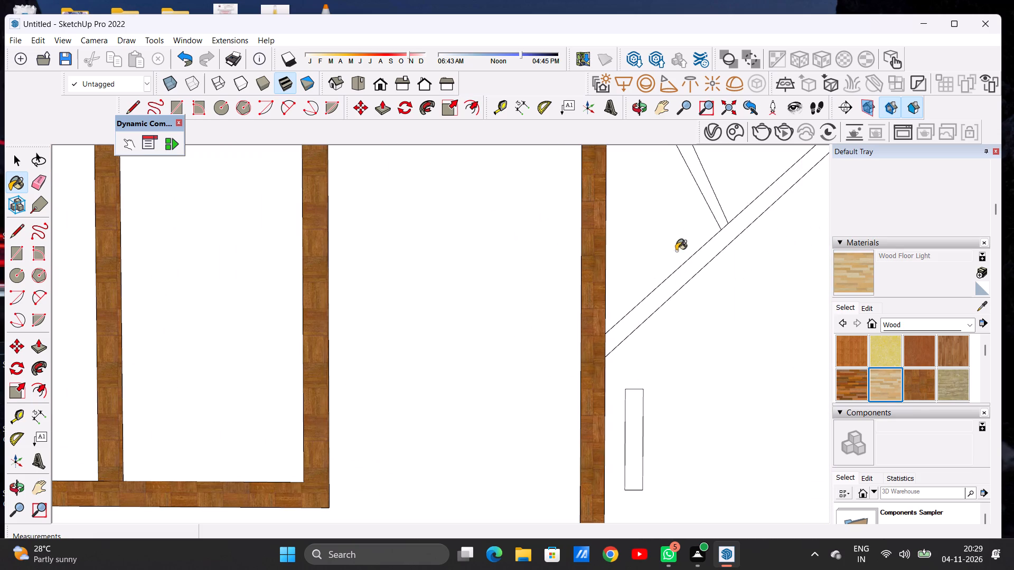
left_click(729, 238)
left_click(724, 217)
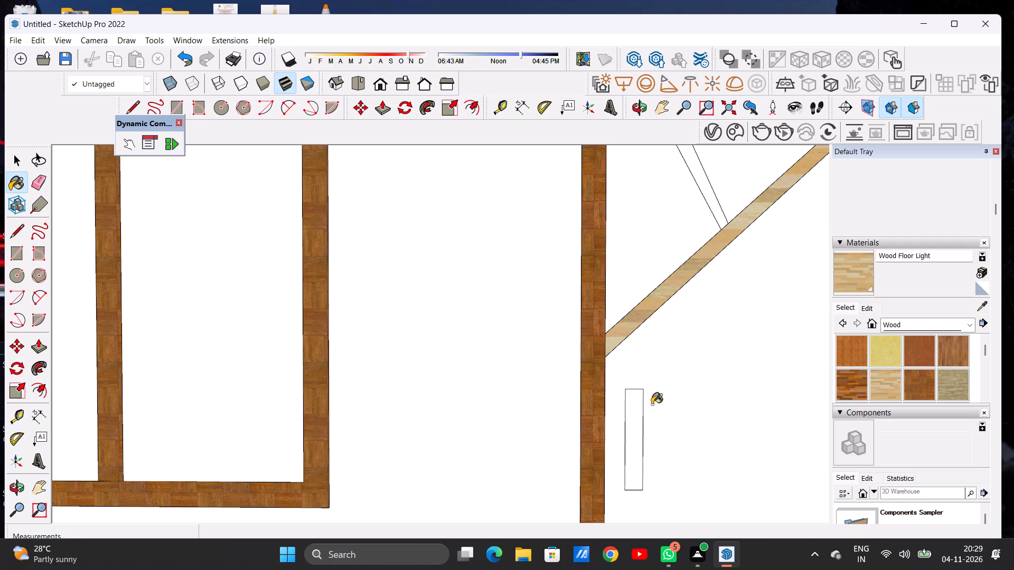
left_click(630, 422)
Paint the four panes of the two windows behind the arched opening with Blinds Cloth Horizontal from Window Coverings.
scroll(710, 383, "down", 9)
scroll(710, 381, "up", 1)
scroll(710, 381, "down", 3)
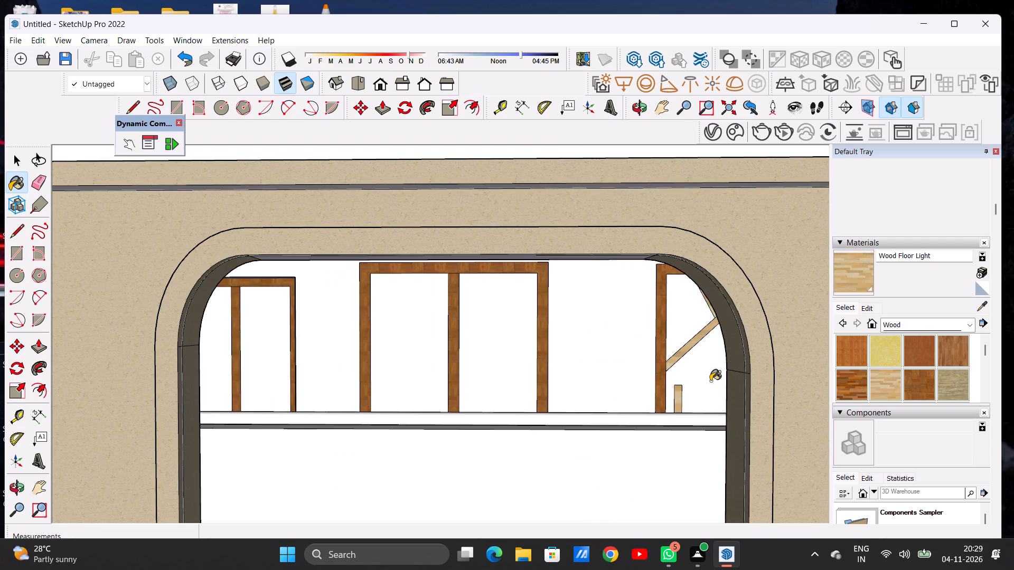
scroll(389, 322, "up", 2)
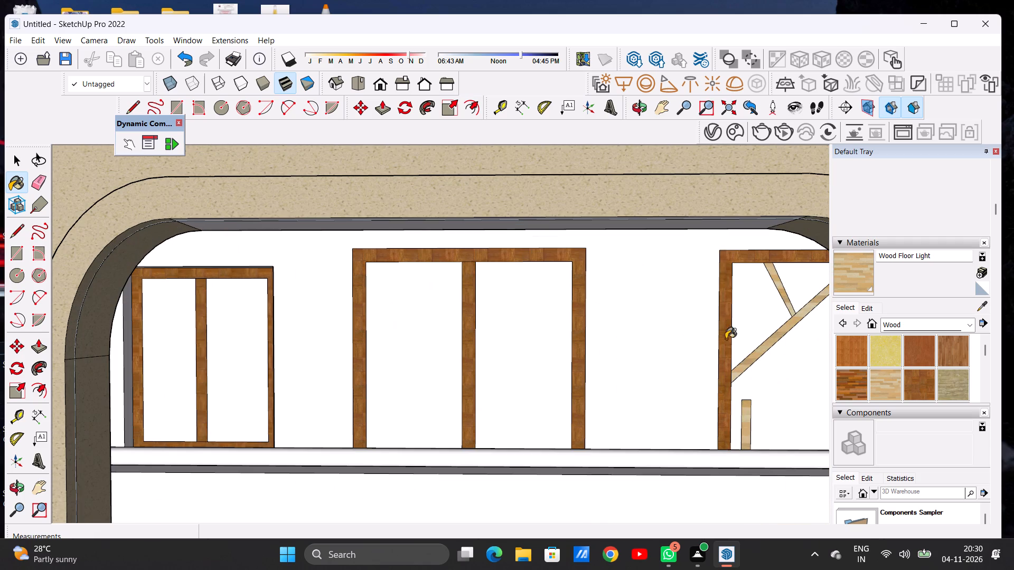
left_click(890, 323)
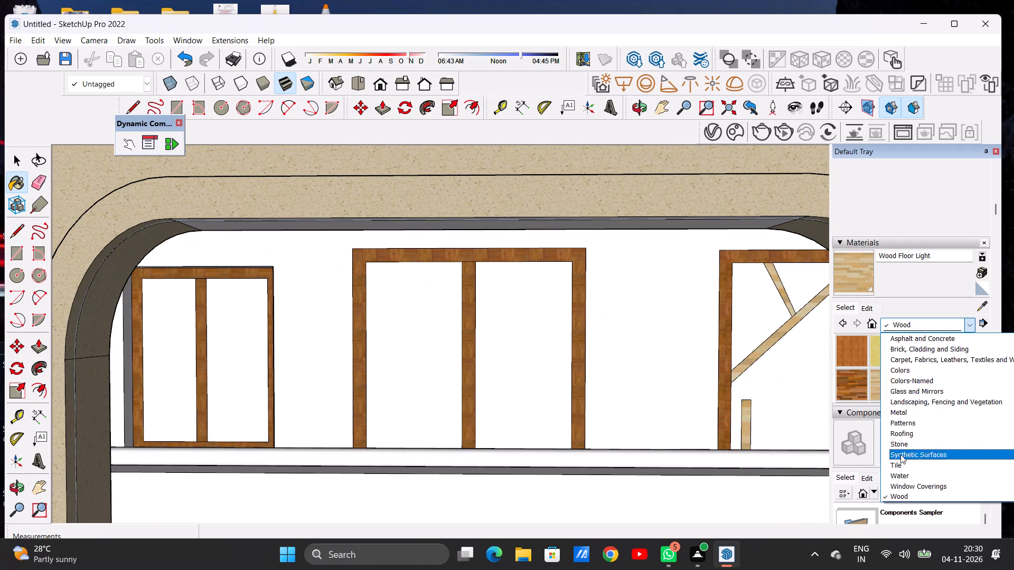
left_click(904, 484)
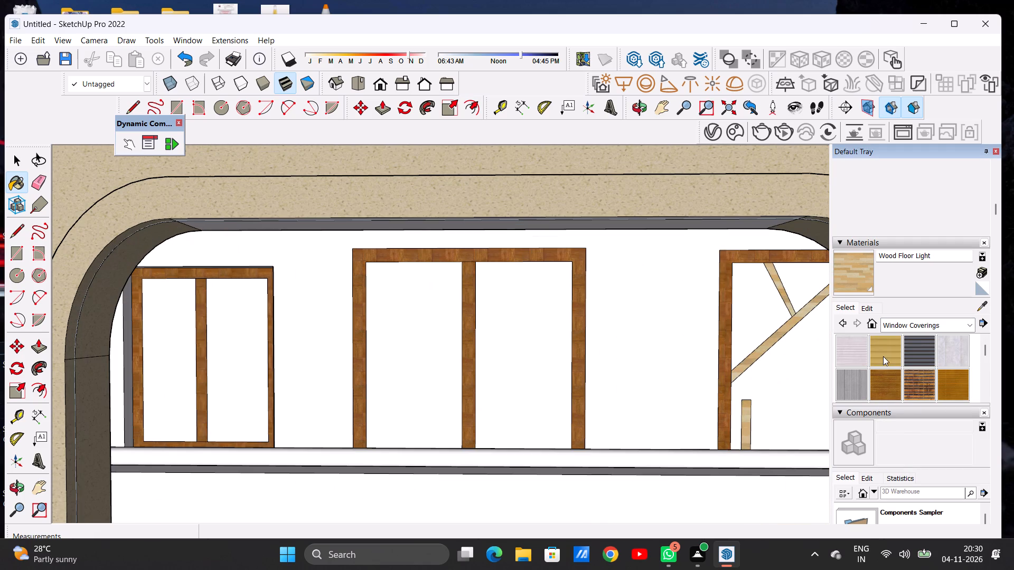
left_click(883, 356)
left_click(401, 362)
left_click(528, 365)
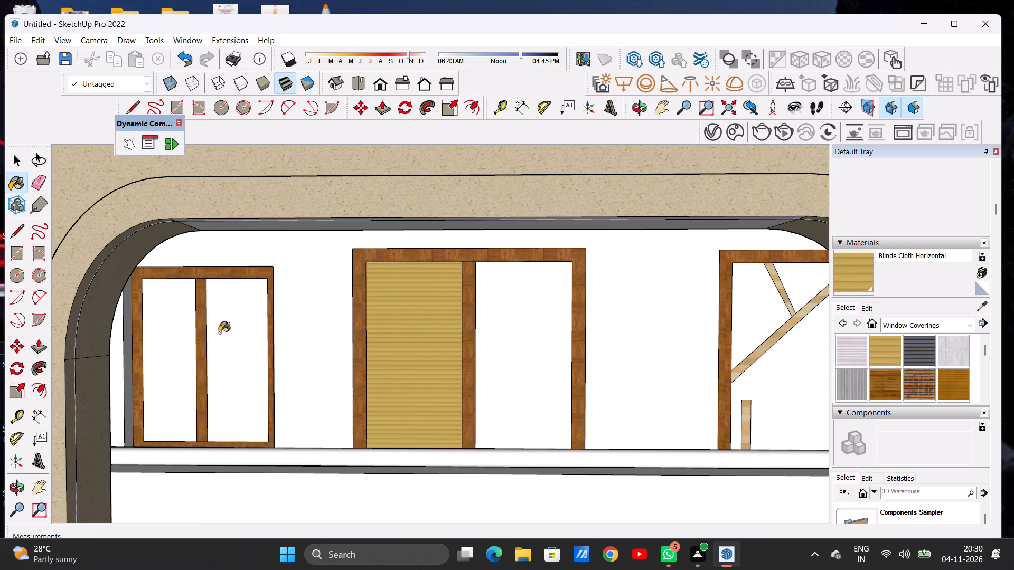
left_click(223, 337)
left_click(162, 338)
Examine the whole front facade with the painted windows and door behind the arch.
scroll(403, 398, "down", 5)
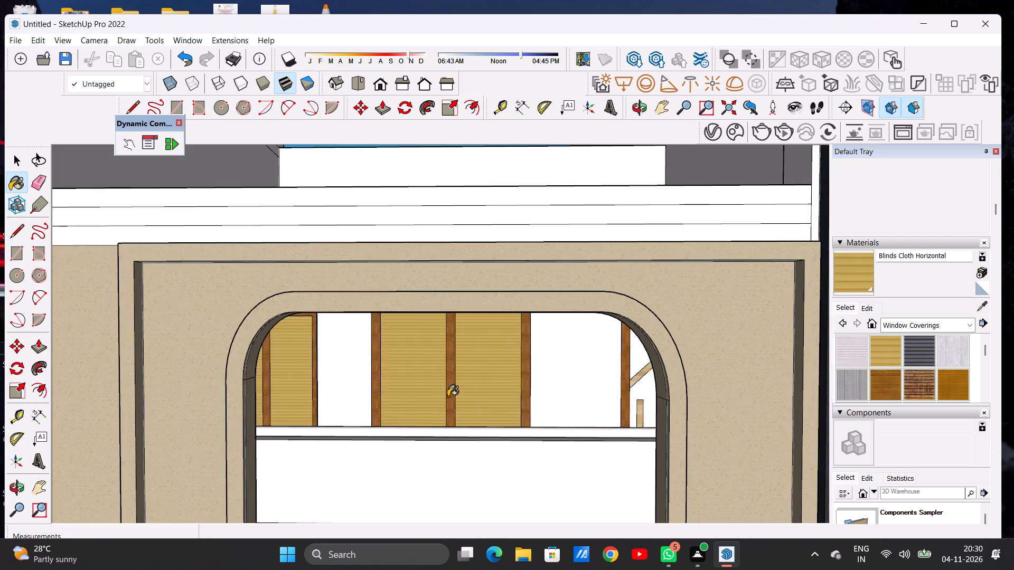
scroll(448, 396, "down", 18)
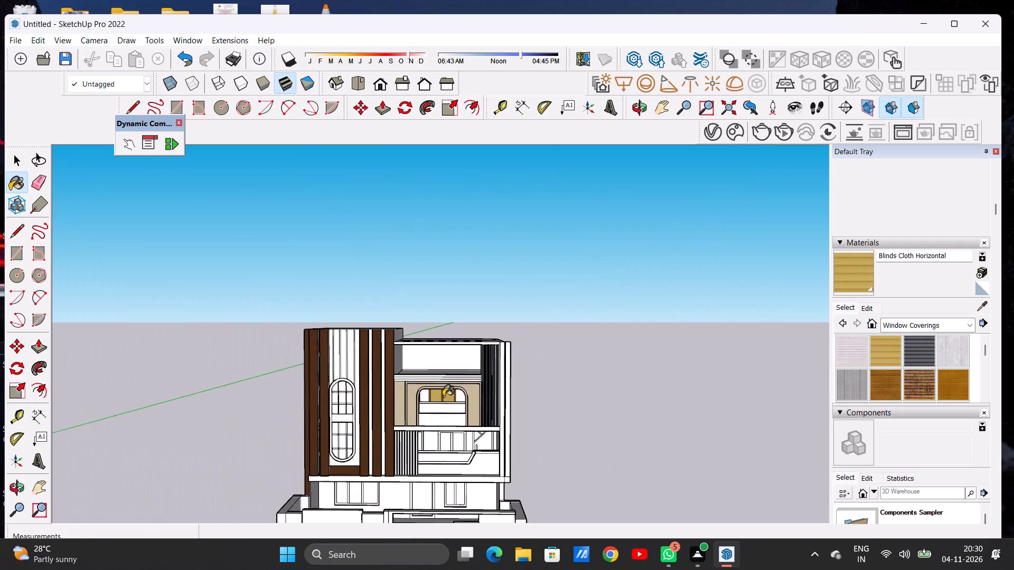
scroll(443, 396, "down", 6)
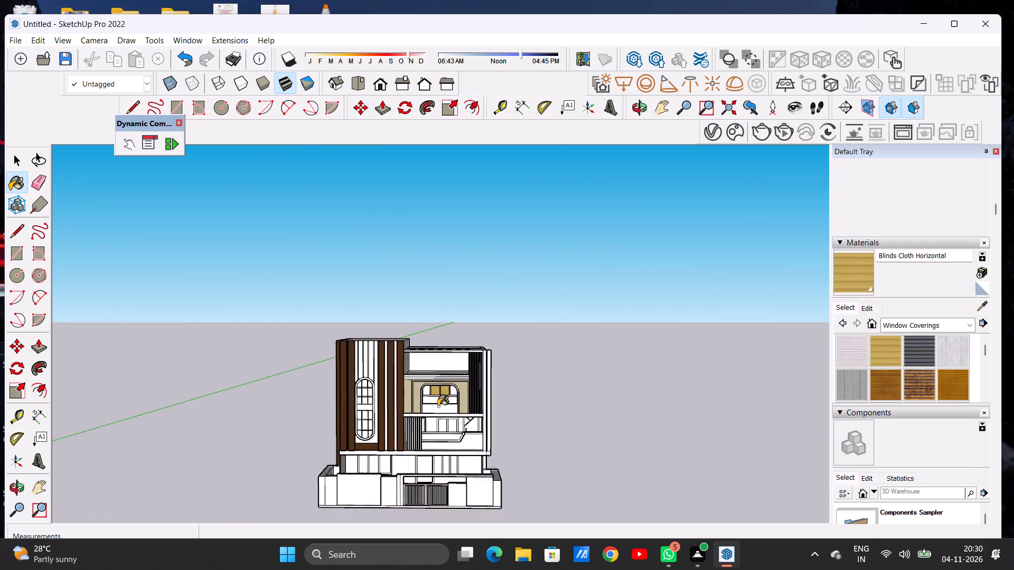
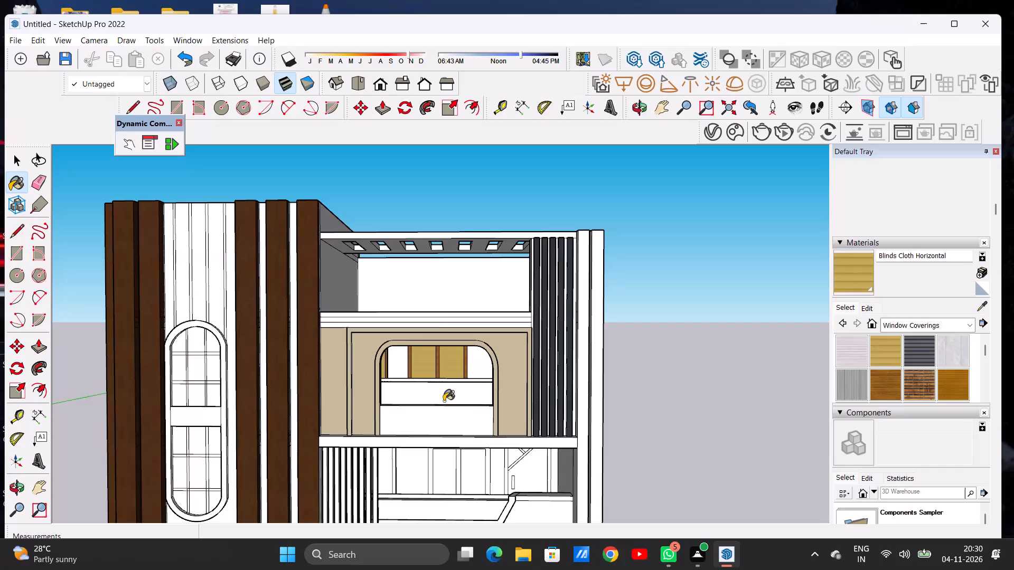
Paint the four panes of the two windows on the lower balcony with Blinds Wood Light from Window Coverings.
key("space")
scroll(443, 362, "down", 11)
scroll(443, 362, "up", 1)
scroll(443, 362, "down", 4)
scroll(450, 402, "up", 2)
scroll(450, 402, "down", 1)
scroll(450, 402, "up", 12)
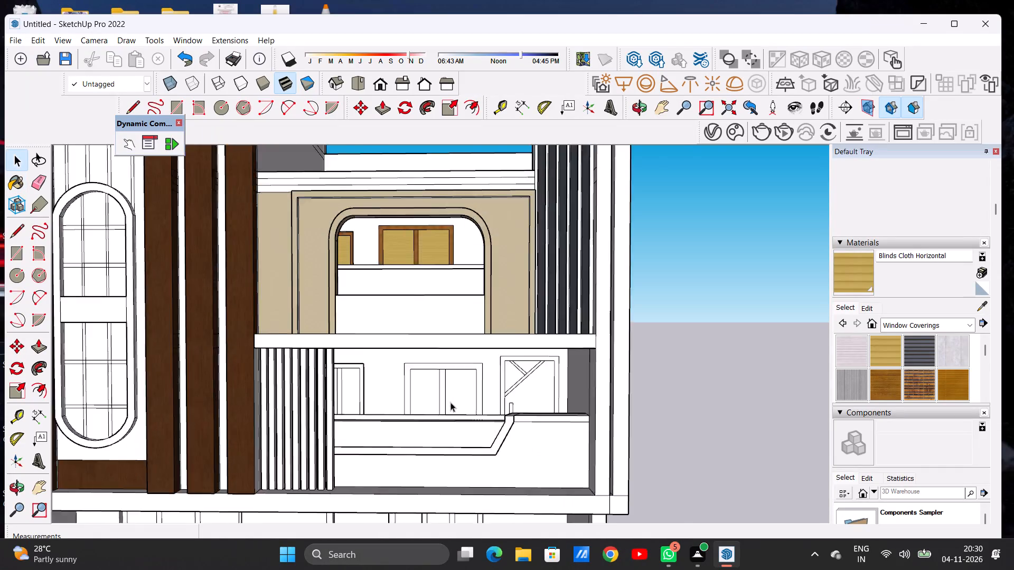
scroll(450, 402, "up", 7)
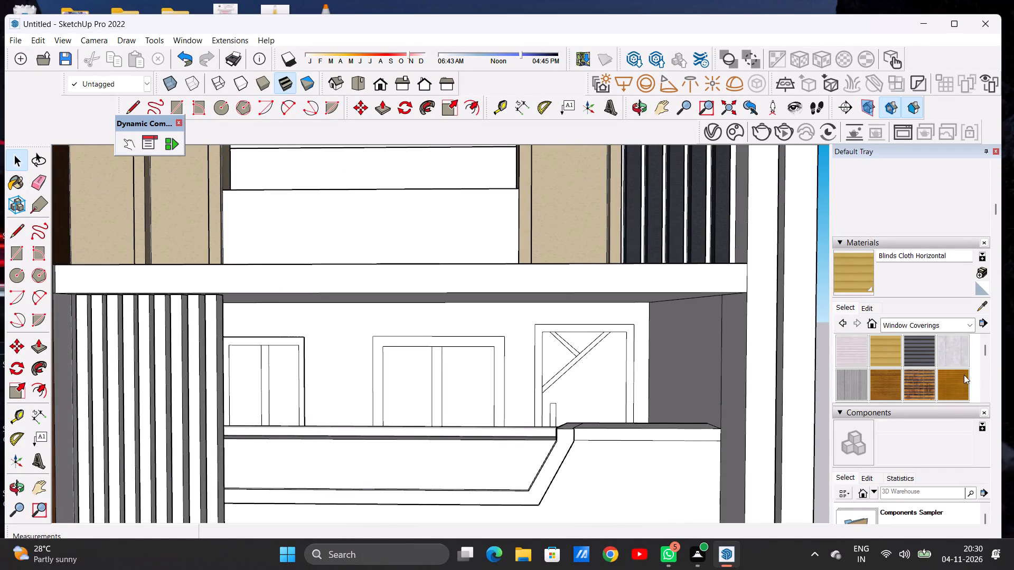
left_click(949, 379)
left_click(475, 382)
left_click(397, 385)
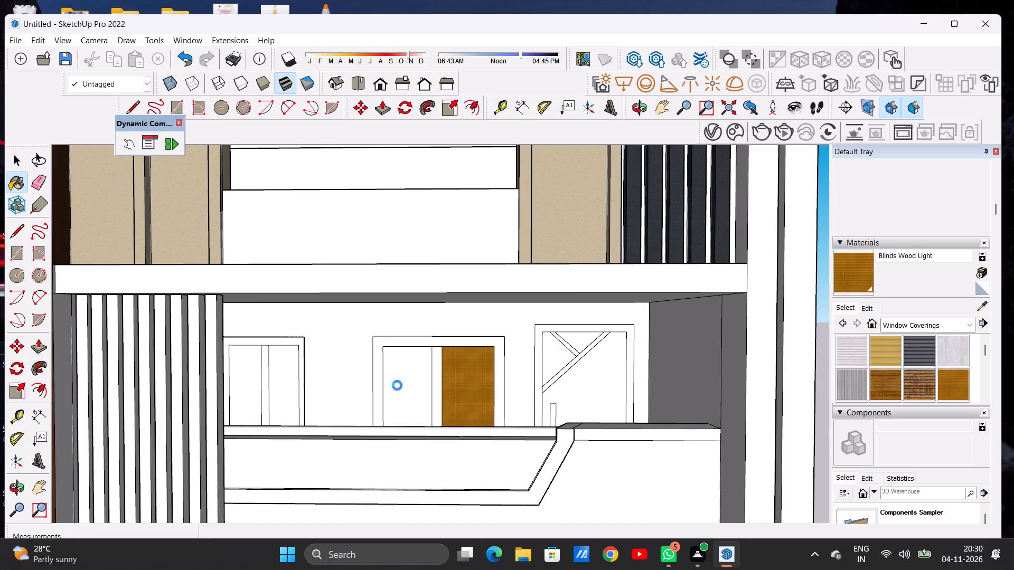
scroll(586, 372, "down", 6)
scroll(340, 374, "up", 6)
scroll(340, 374, "down", 1)
scroll(354, 364, "up", 6)
left_click(289, 373)
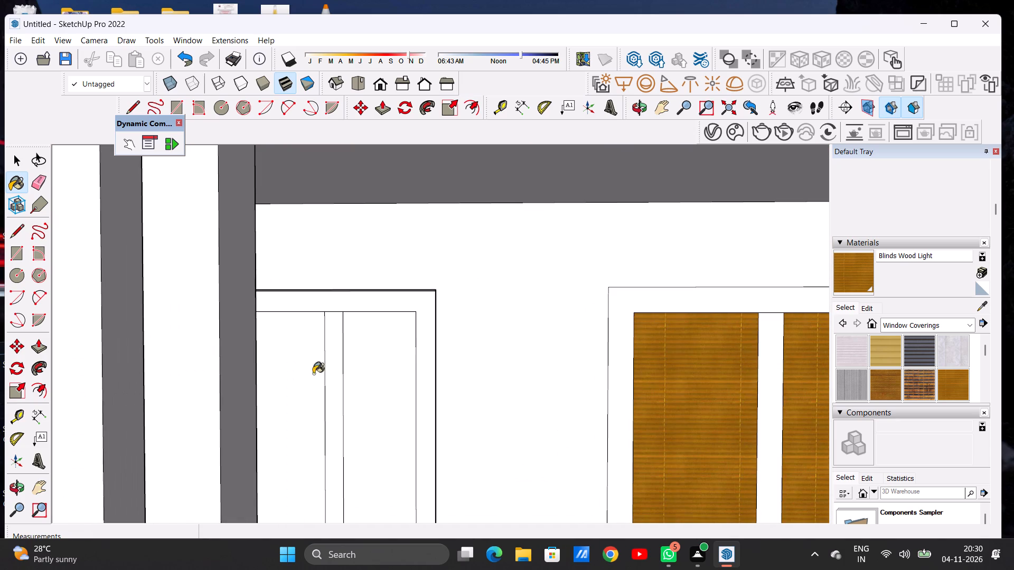
left_click(405, 366)
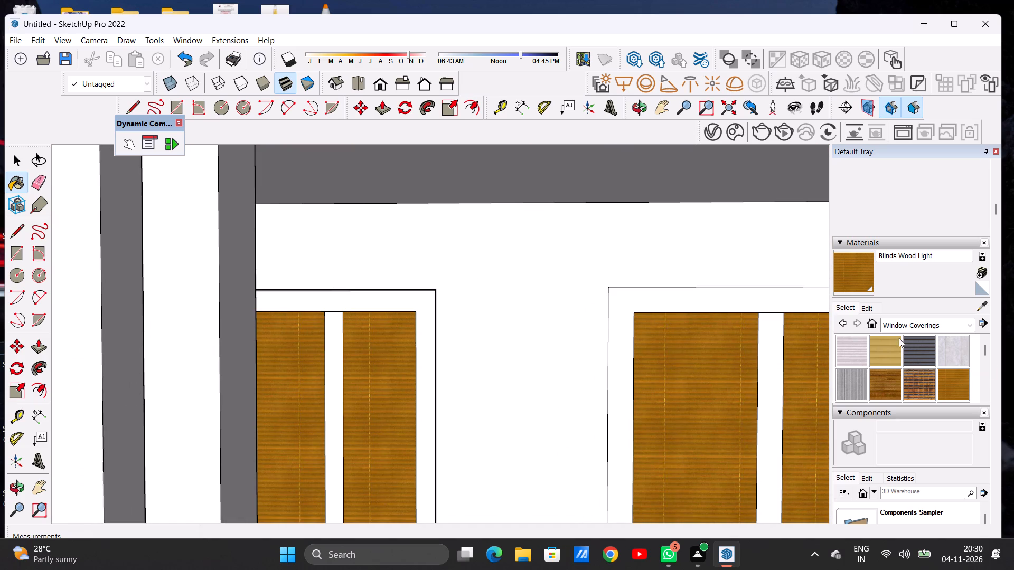
Paint the frames of the two windows and the door on the lower balcony with Wood Cherry Original.
left_click(898, 318)
left_click(908, 493)
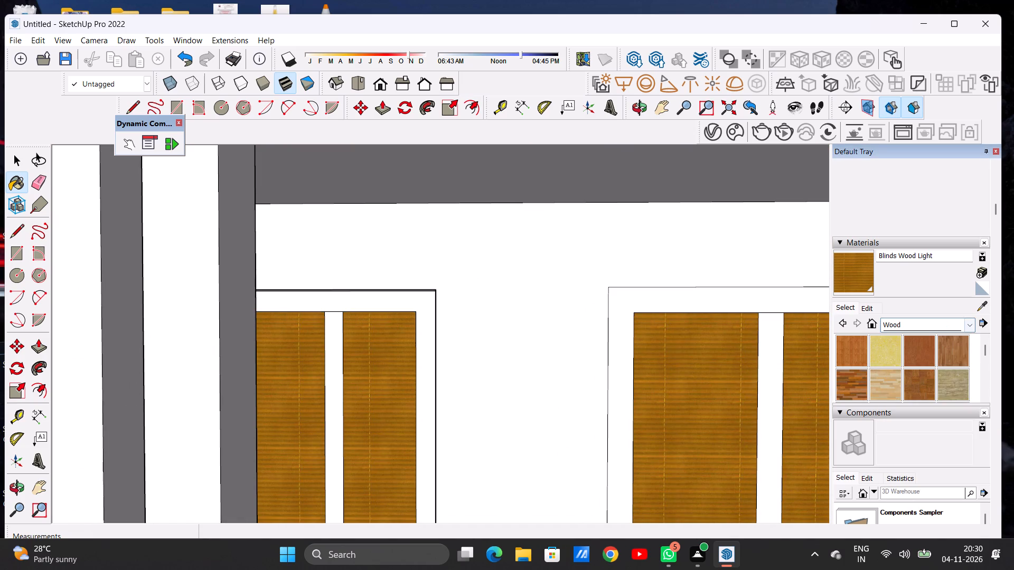
left_click(916, 350)
left_click(336, 386)
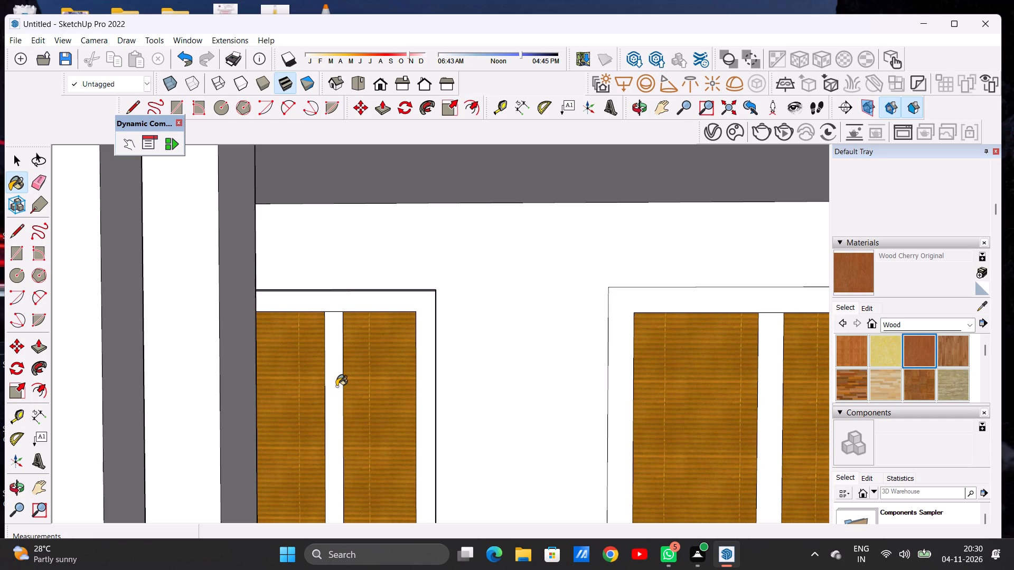
left_click(421, 307)
left_click(765, 300)
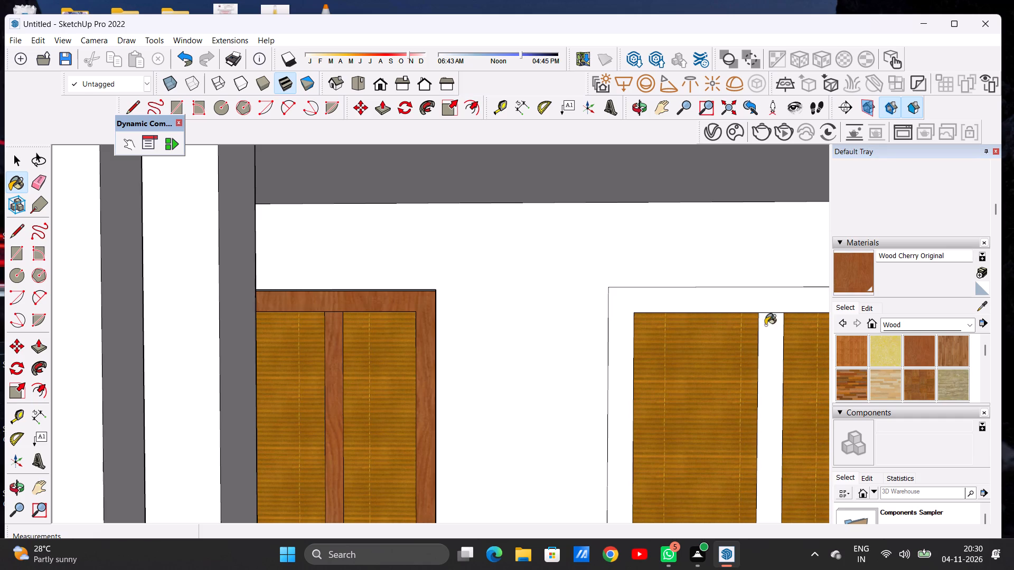
left_click(766, 350)
scroll(540, 360, "down", 11)
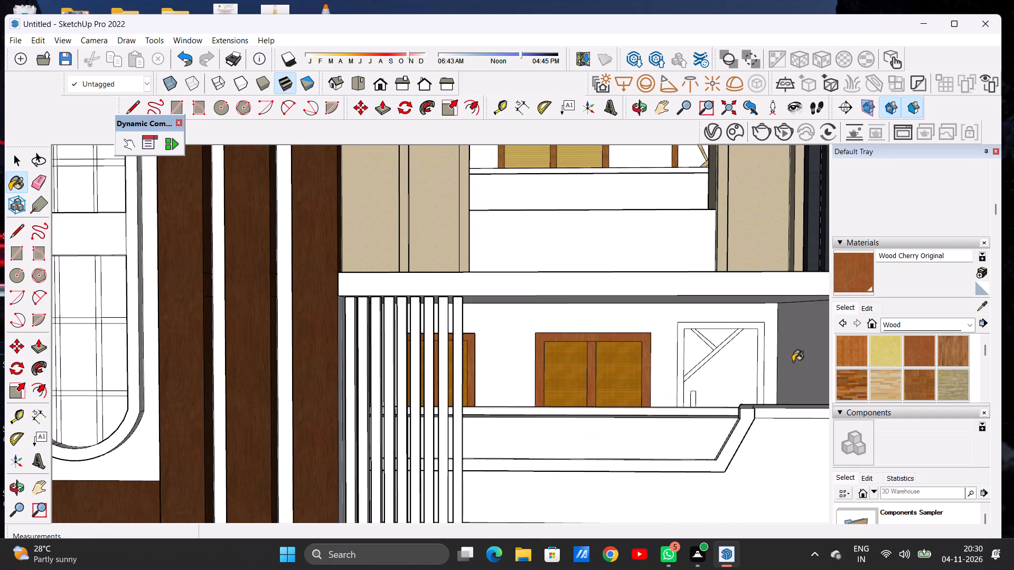
scroll(785, 356, "up", 4)
scroll(724, 374, "up", 4)
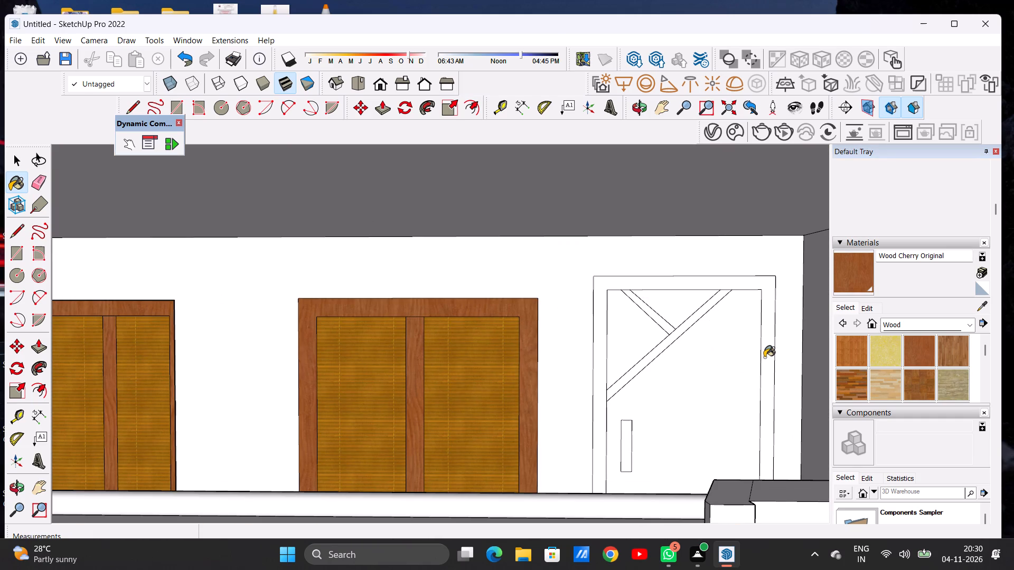
left_click(764, 357)
Paint the large panel of the lower balcony door with Wood Floor Light.
left_click(886, 378)
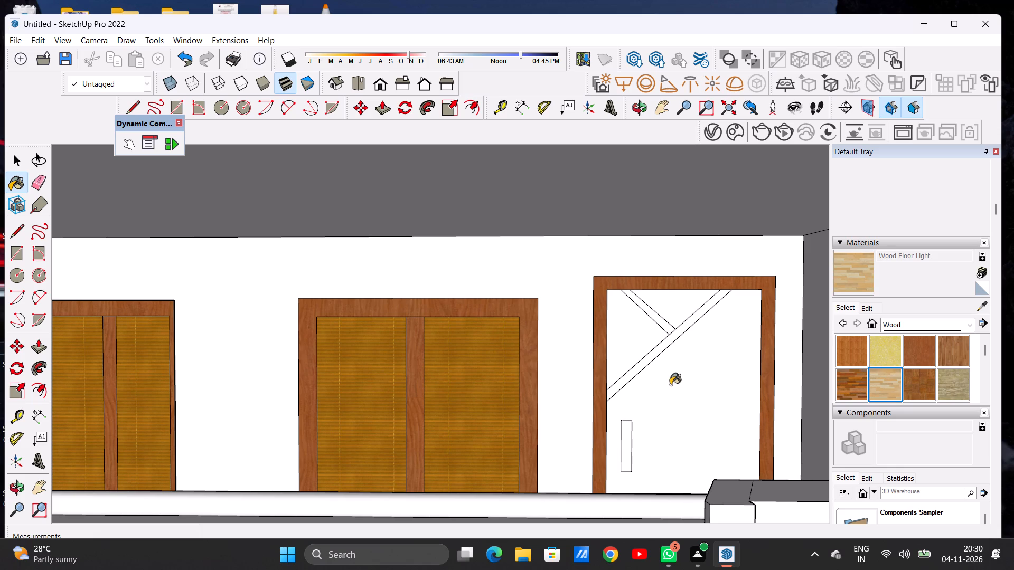
left_click(686, 398)
Paint the panels around the diagonal bars of the door behind the arched opening with Wood Floor Light.
scroll(686, 428, "down", 15)
scroll(645, 296, "up", 2)
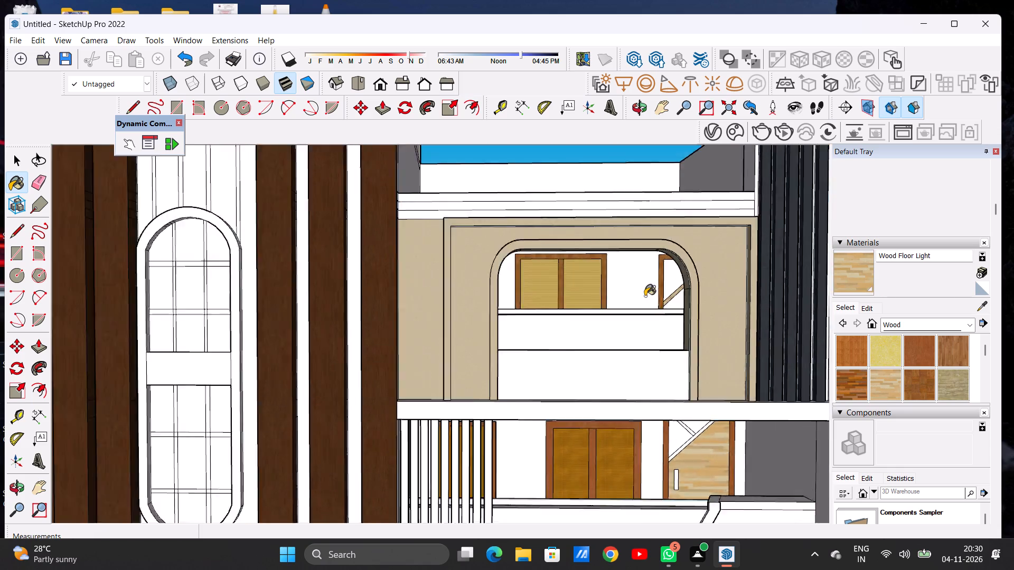
scroll(645, 296, "up", 7)
scroll(693, 319, "down", 1)
scroll(693, 319, "up", 5)
scroll(691, 286, "down", 1)
scroll(691, 286, "up", 2)
scroll(691, 286, "down", 1)
scroll(691, 286, "up", 1)
left_click(722, 287)
left_click(691, 258)
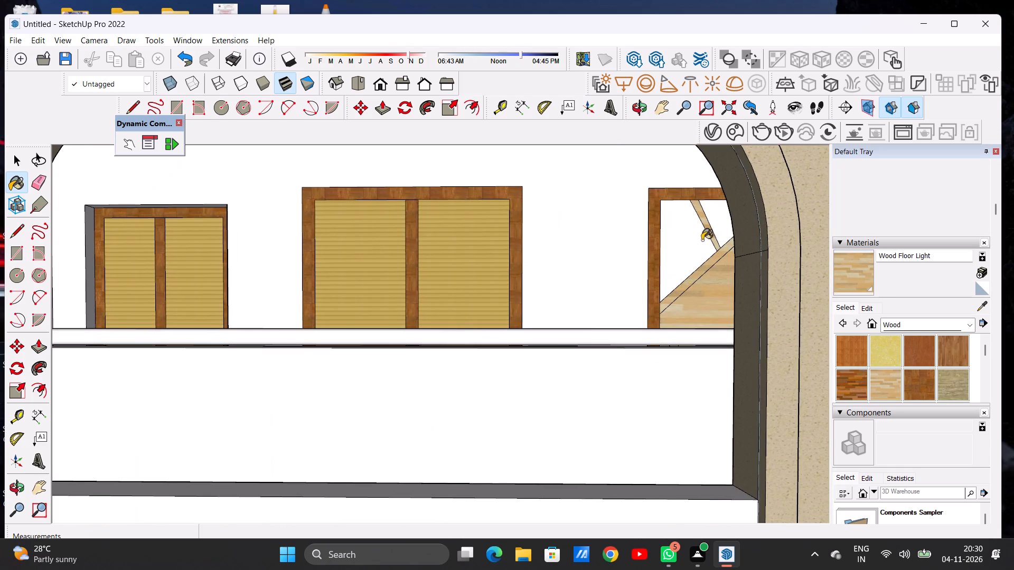
left_click(720, 220)
Paint the two remaining panels above the long diagonal bar of the lower balcony door with Wood Floor Light.
scroll(593, 248, "down", 14)
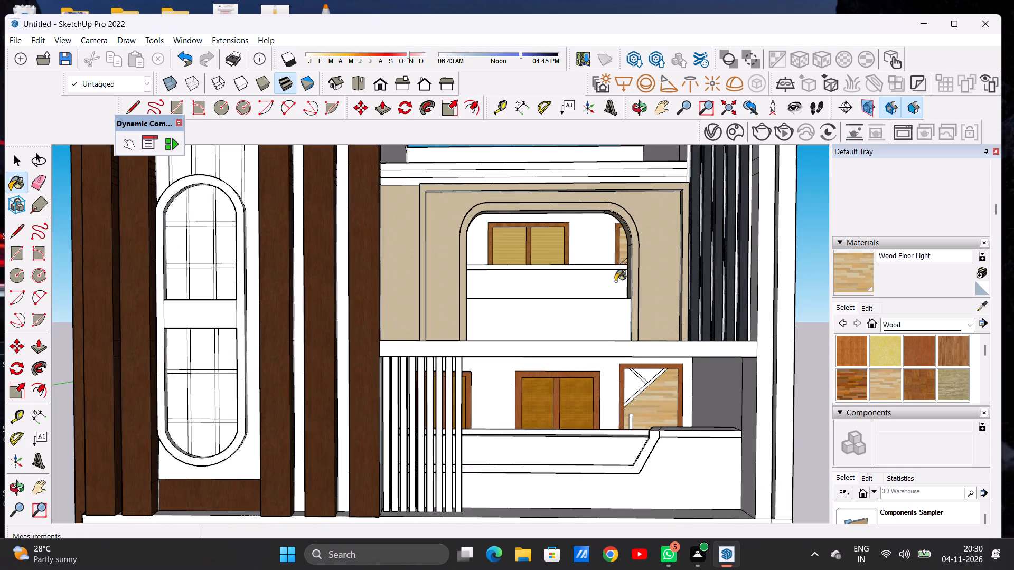
scroll(643, 381, "up", 16)
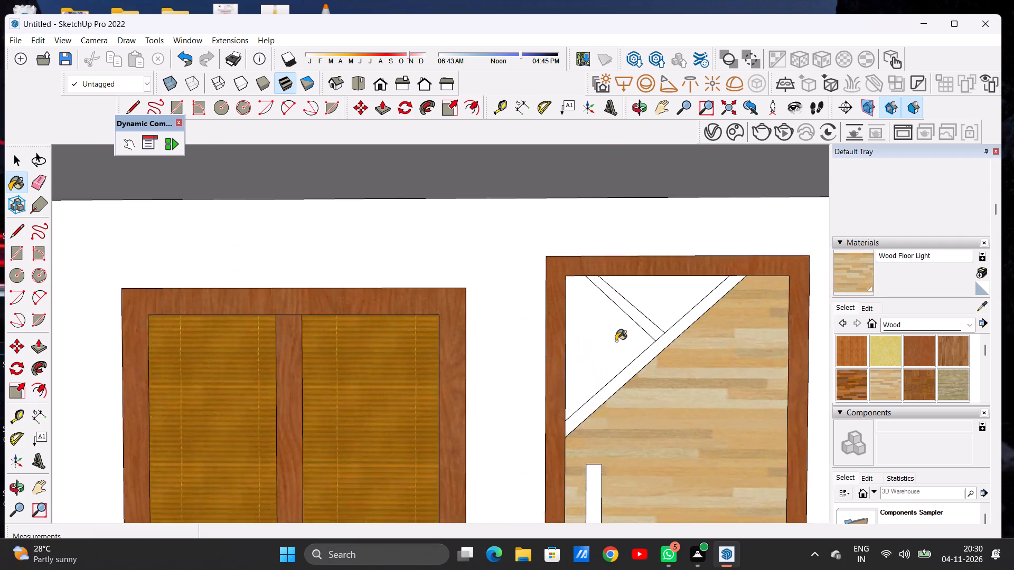
scroll(616, 341, "up", 2)
left_click(615, 339)
left_click(655, 285)
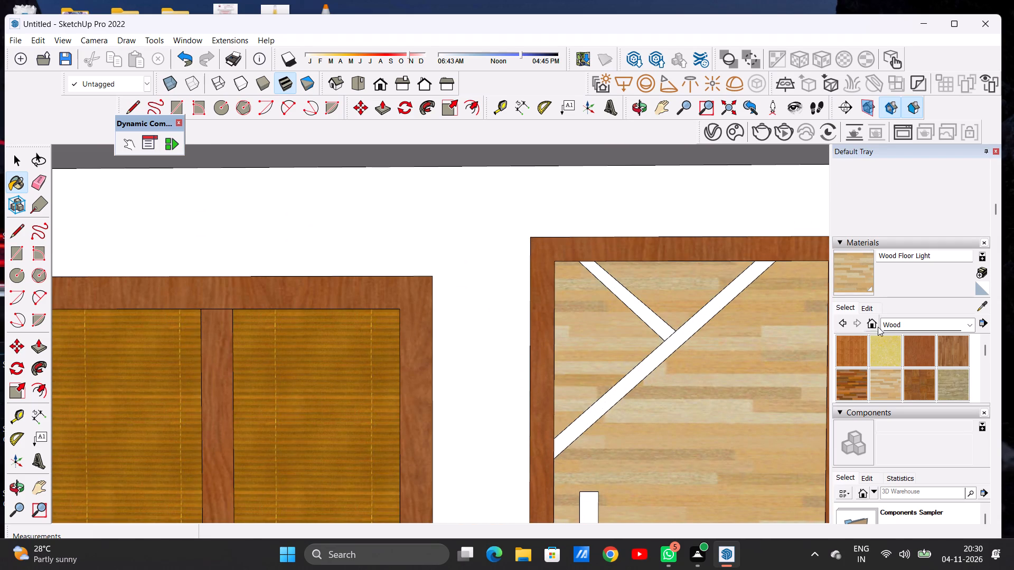
Paint the diagonal bars of the lower balcony door and of the door behind the arch with Wood Board Cork.
left_click(885, 349)
scroll(669, 347, "up", 5)
left_click(675, 341)
left_click(655, 328)
scroll(704, 353, "down", 20)
scroll(704, 353, "down", 1)
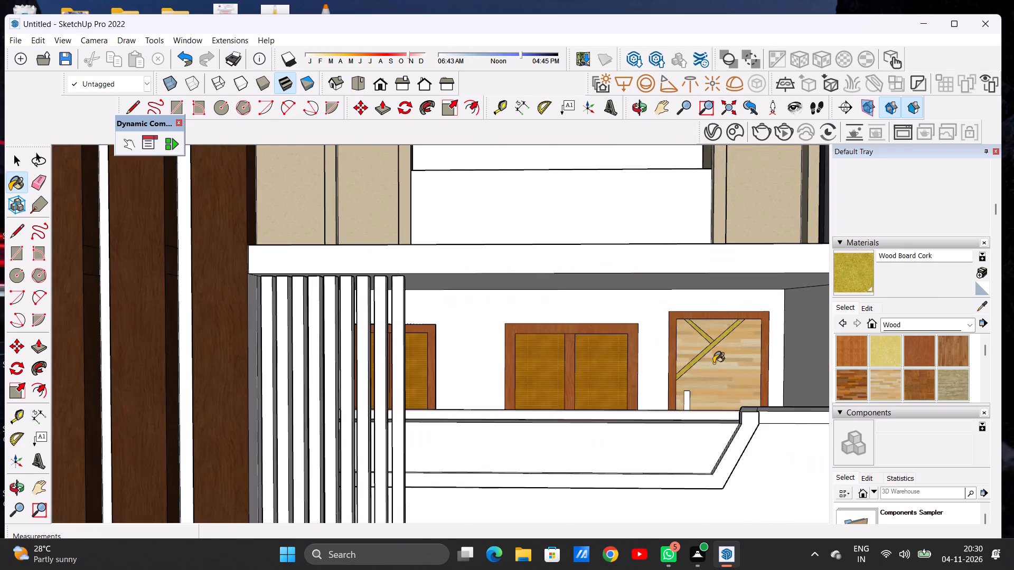
scroll(713, 363, "down", 9)
scroll(710, 375, "up", 1)
scroll(710, 375, "down", 3)
scroll(692, 292, "up", 20)
scroll(692, 292, "up", 3)
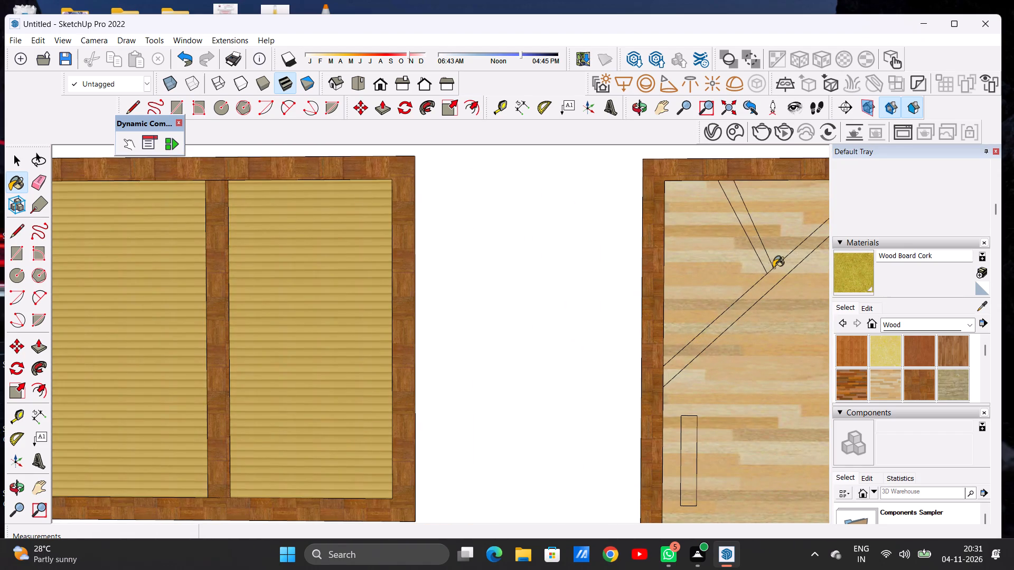
left_click(777, 271)
left_click(765, 260)
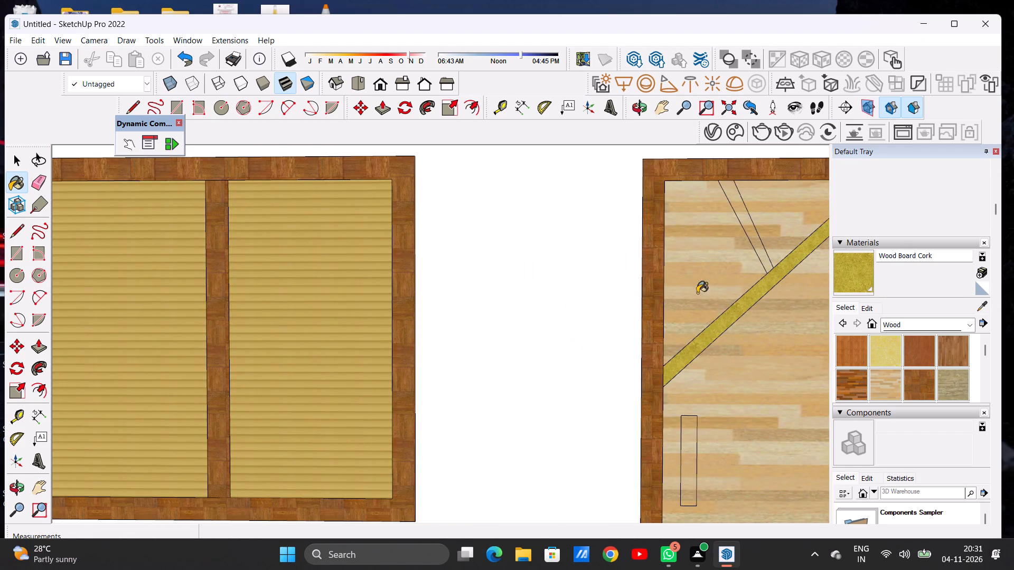
Paint the vertical handles of the door behind the arch and the lower balcony door with Wood Lumber ButtJoined.
scroll(695, 304, "down", 7)
left_click(944, 384)
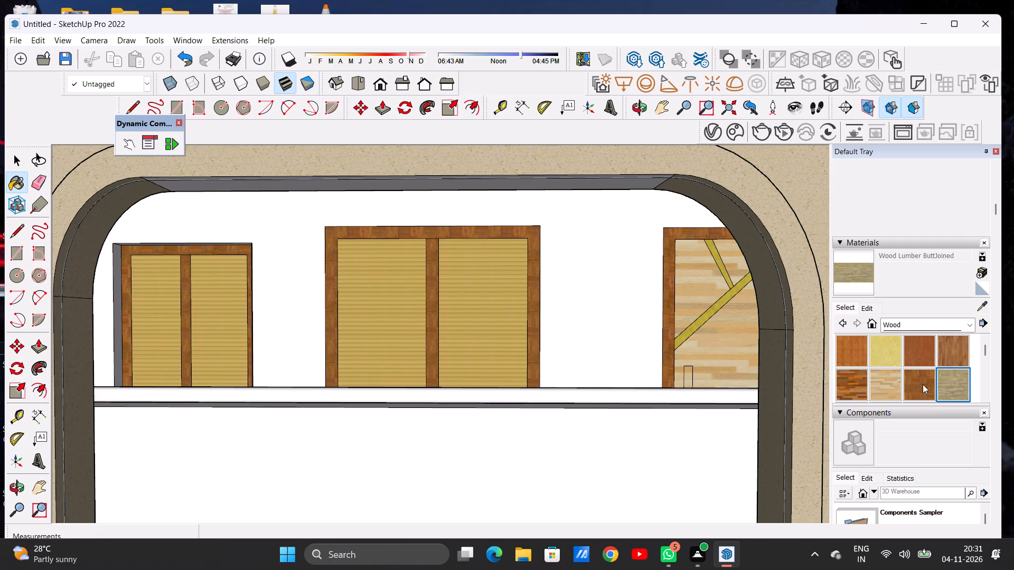
scroll(701, 386, "up", 2)
scroll(701, 386, "down", 1)
scroll(701, 386, "up", 3)
left_click(684, 372)
scroll(651, 311, "down", 8)
scroll(651, 310, "up", 1)
scroll(649, 303, "down", 5)
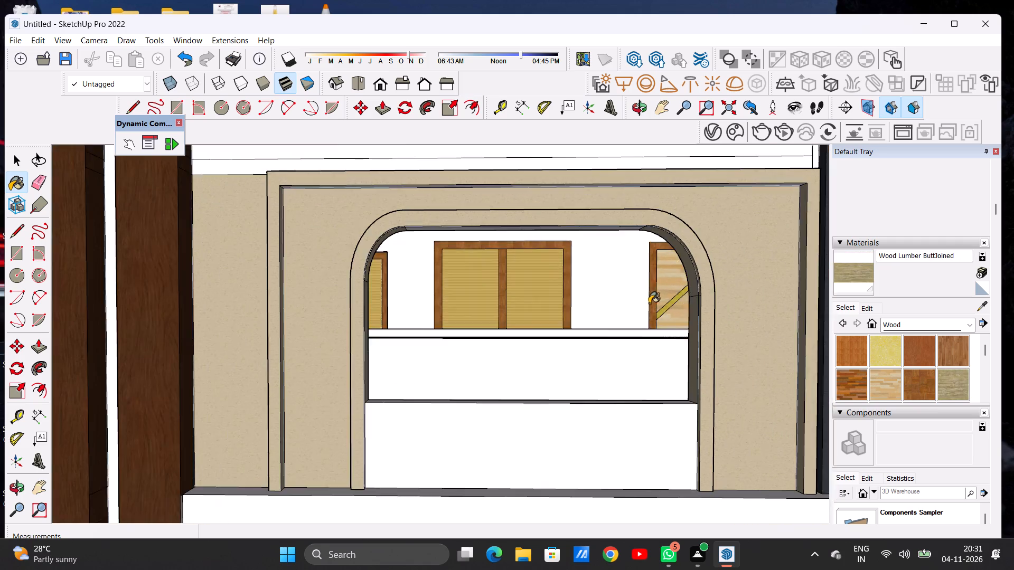
scroll(649, 303, "down", 13)
scroll(721, 452, "up", 5)
scroll(646, 332, "up", 10)
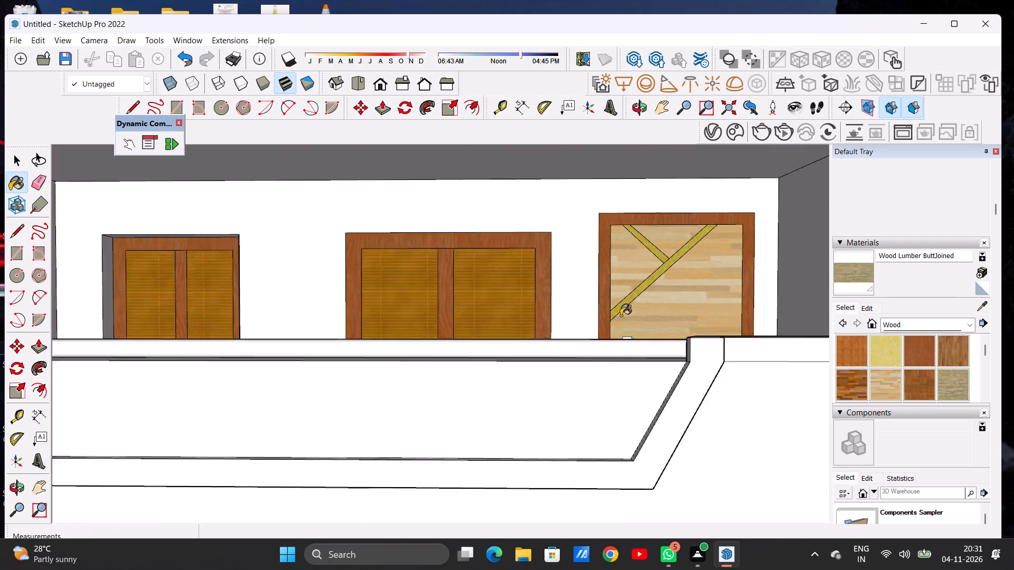
scroll(621, 316, "up", 17)
left_click(641, 371)
key("space")
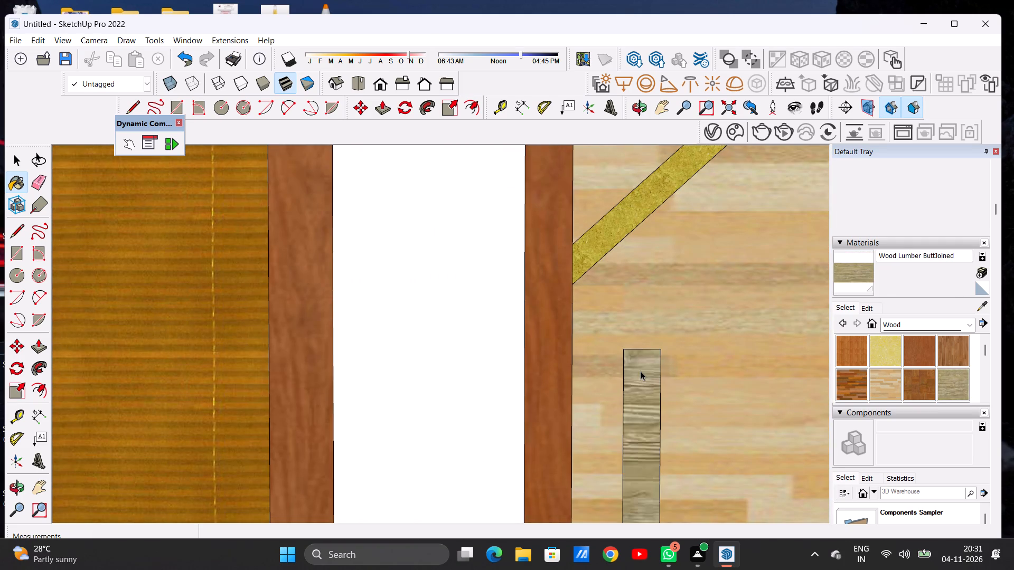
Paint the balcony railing panel behind the arched opening with Translucent Glass Gray from Glass and Mirrors.
type("O")
scroll(624, 366, "down", 20)
scroll(624, 366, "down", 2)
left_click_drag(615, 282, 615, 368)
scroll(640, 338, "down", 13)
left_click_drag(544, 335, 548, 287)
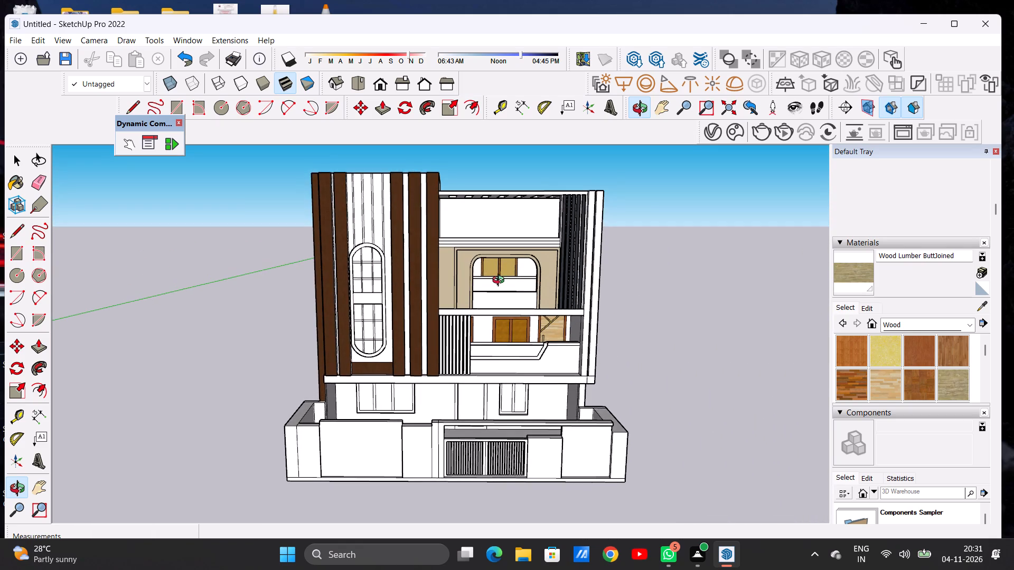
scroll(505, 276, "up", 2)
scroll(506, 275, "down", 1)
scroll(515, 283, "up", 16)
scroll(515, 283, "down", 1)
scroll(515, 283, "up", 1)
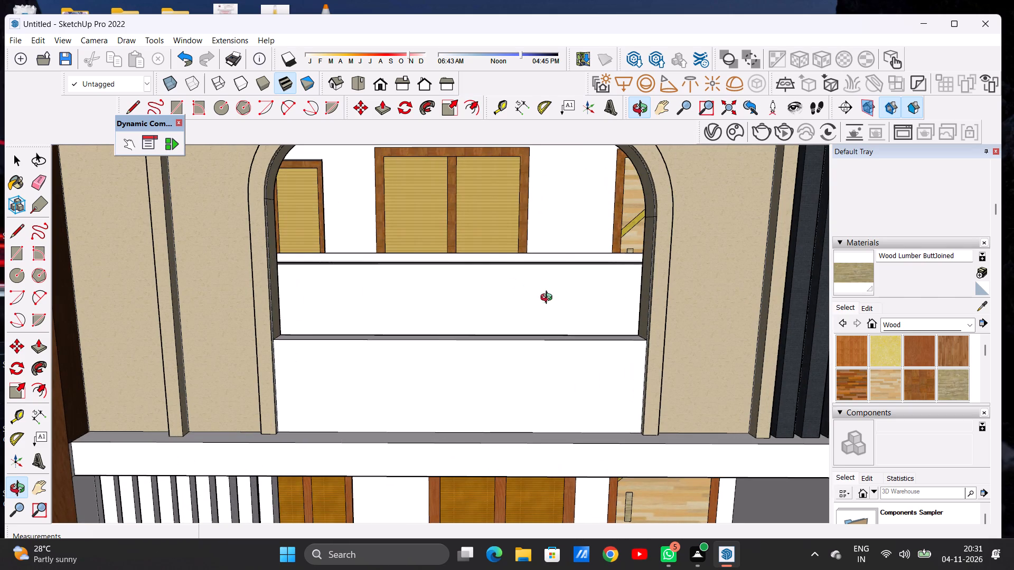
left_click(897, 323)
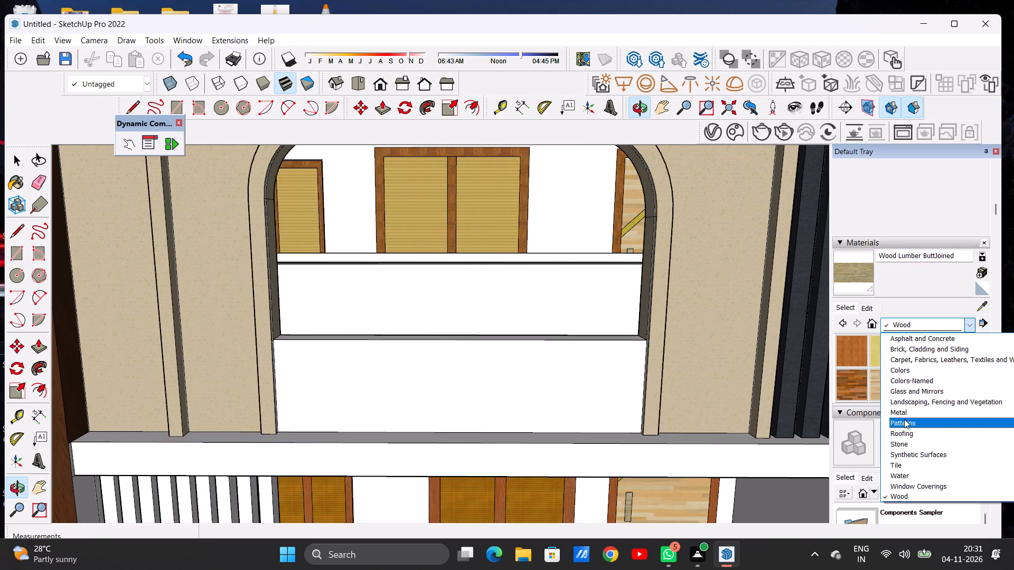
left_click(907, 393)
left_click(950, 382)
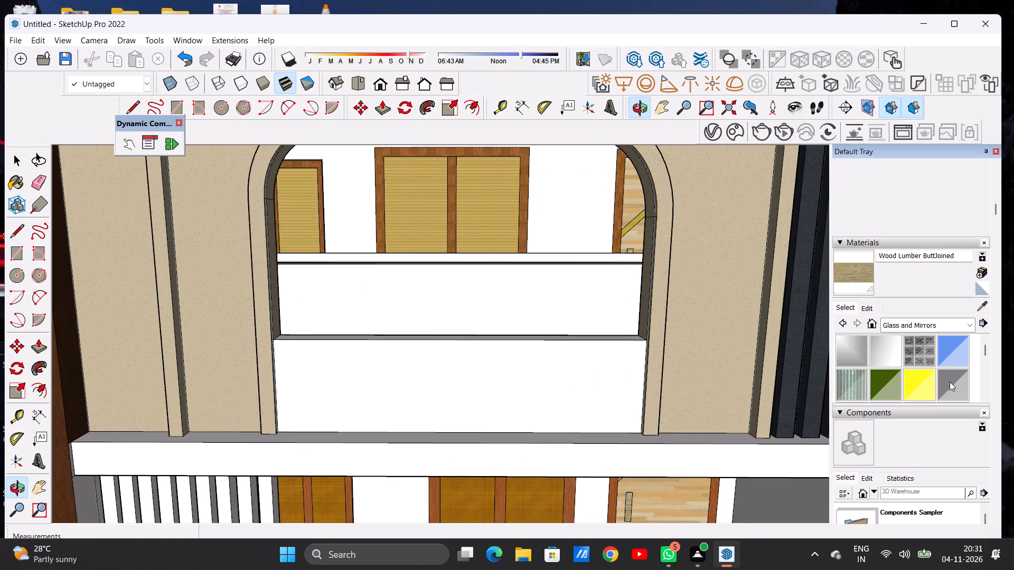
left_click(561, 297)
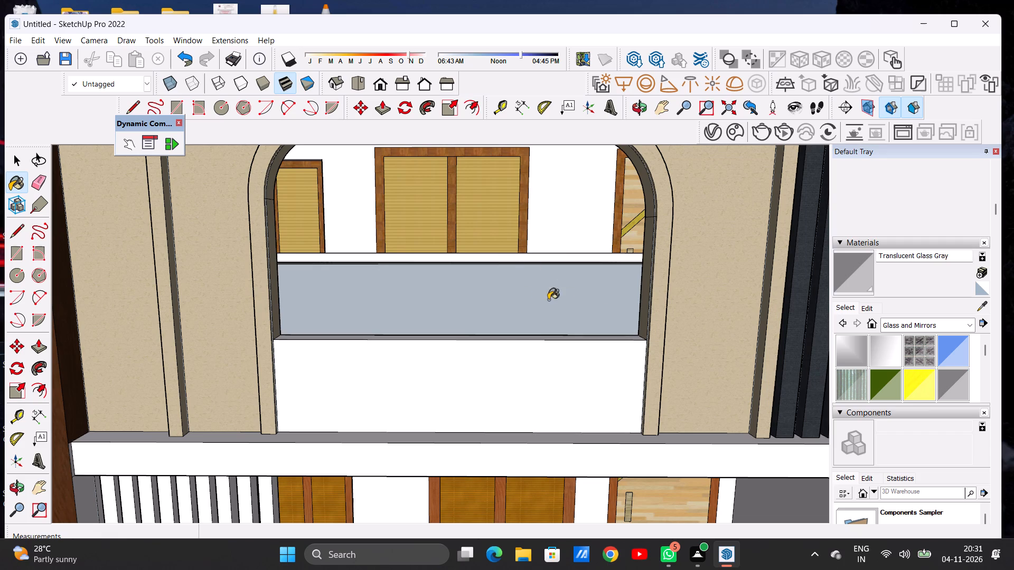
Paint the top rail of the glass railing behind the arch with Formica Laminate Dark from Synthetic Surfaces.
left_click(895, 327)
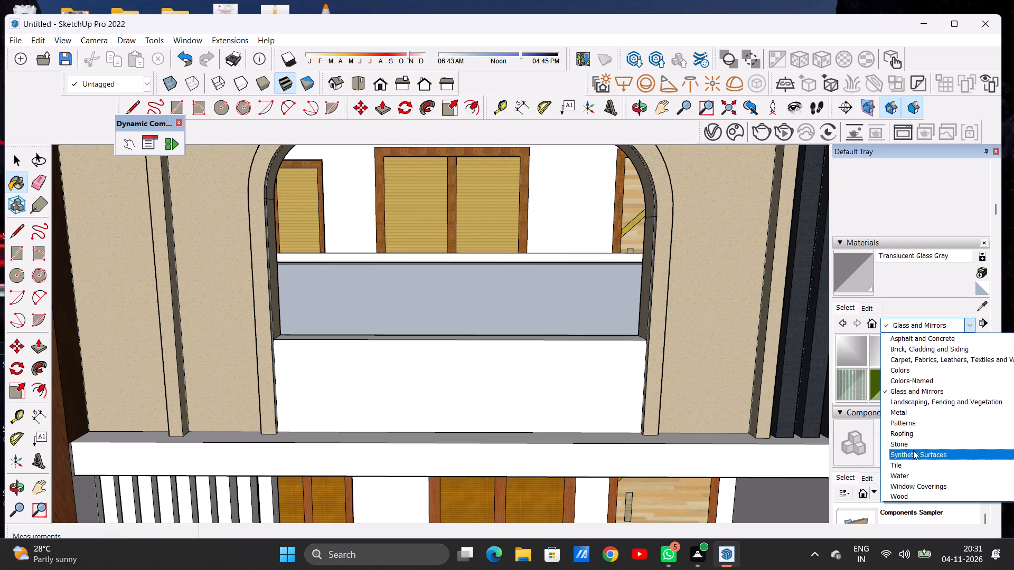
left_click(914, 457)
left_click(926, 354)
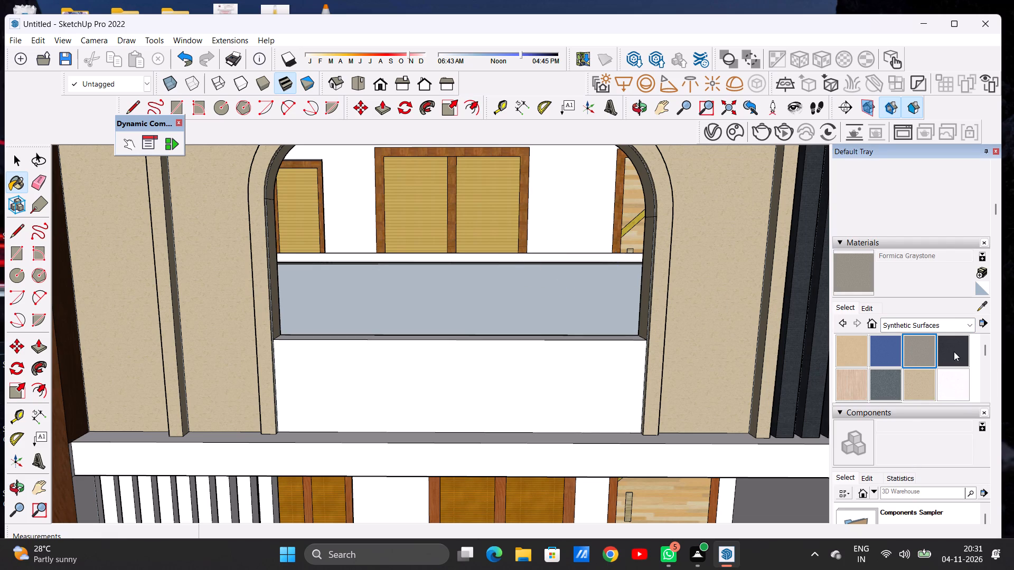
left_click(951, 350)
scroll(639, 271, "up", 2)
scroll(636, 268, "down", 1)
scroll(635, 265, "up", 2)
left_click(602, 253)
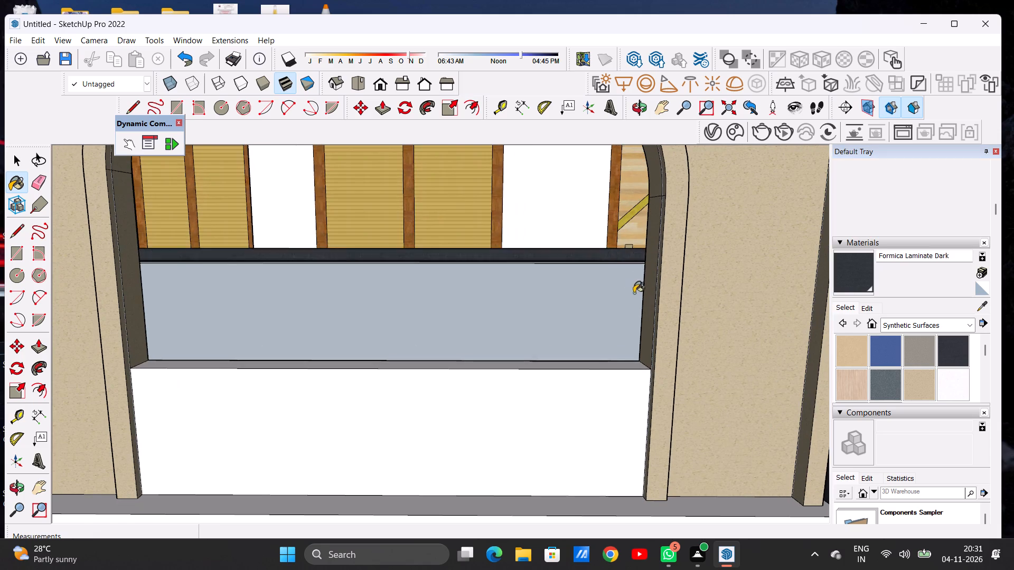
Paint the angled band framing the lower balcony parapet with Formica Graystone.
scroll(636, 293, "down", 13)
scroll(576, 268, "down", 3)
scroll(589, 318, "up", 5)
scroll(532, 287, "down", 7)
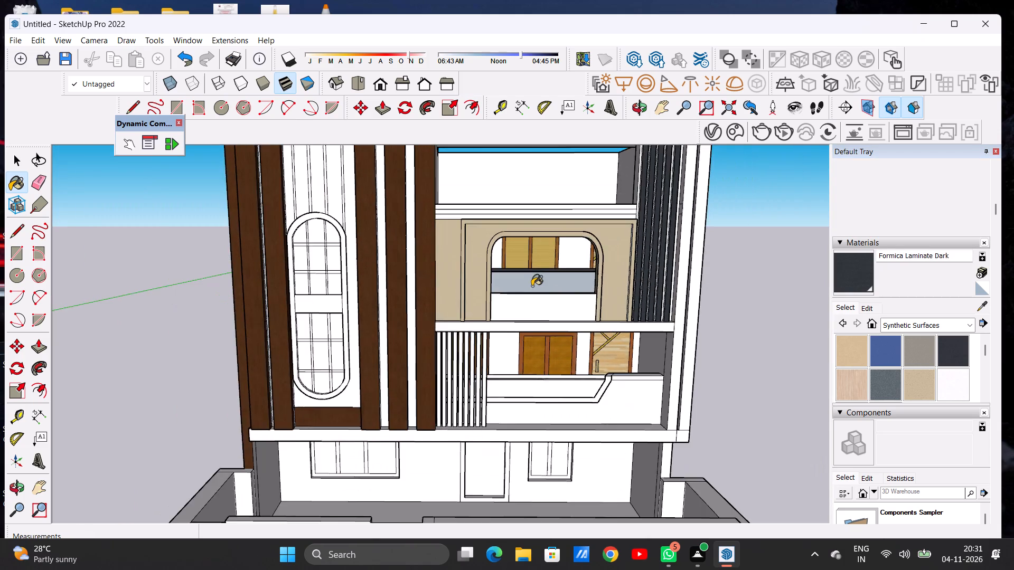
scroll(532, 286, "down", 2)
scroll(536, 432, "up", 6)
scroll(634, 352, "up", 4)
scroll(634, 352, "down", 1)
scroll(634, 352, "up", 3)
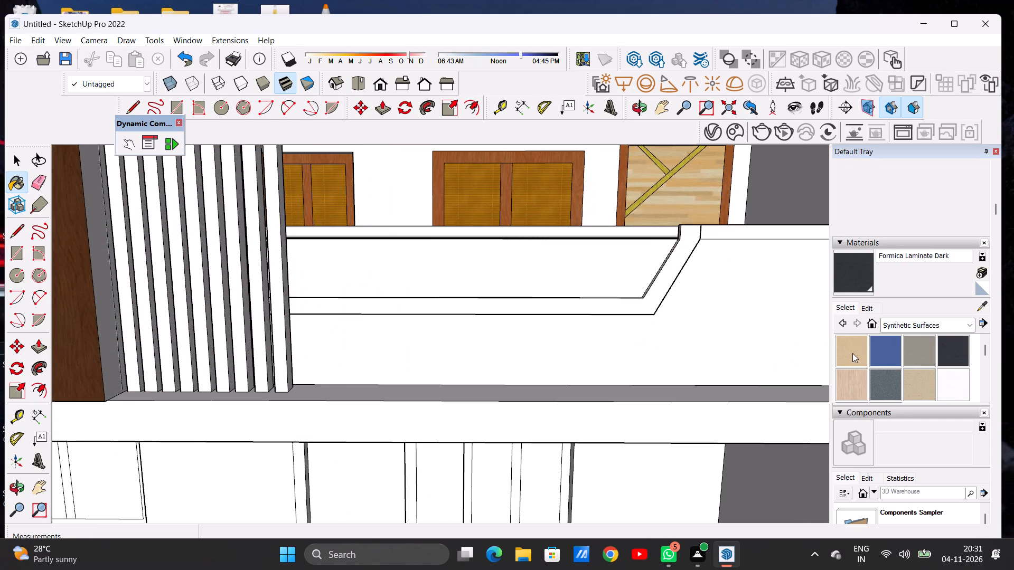
left_click(914, 356)
left_click(618, 309)
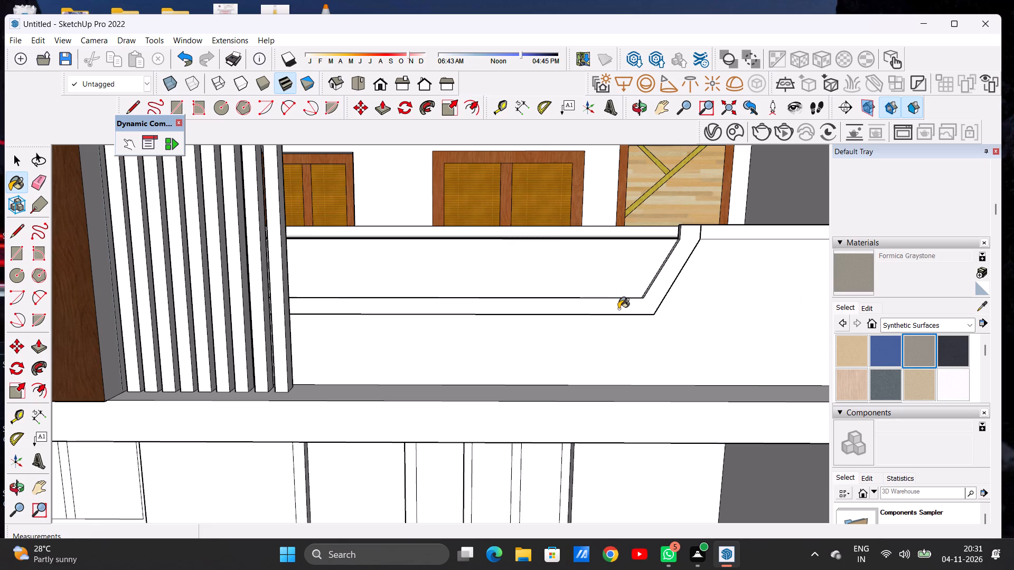
scroll(624, 324, "down", 7)
scroll(683, 255, "up", 12)
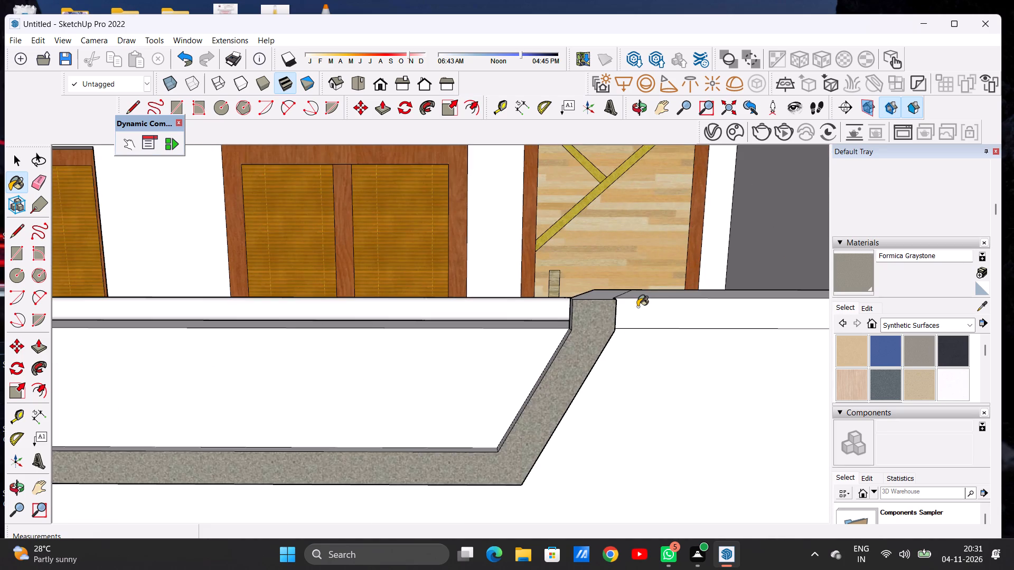
Paint the front and top faces of the raised end of the lower balcony parapet's coping with Formica Graystone.
left_click(637, 307)
left_click(641, 293)
left_click(597, 297)
scroll(673, 309, "down", 12)
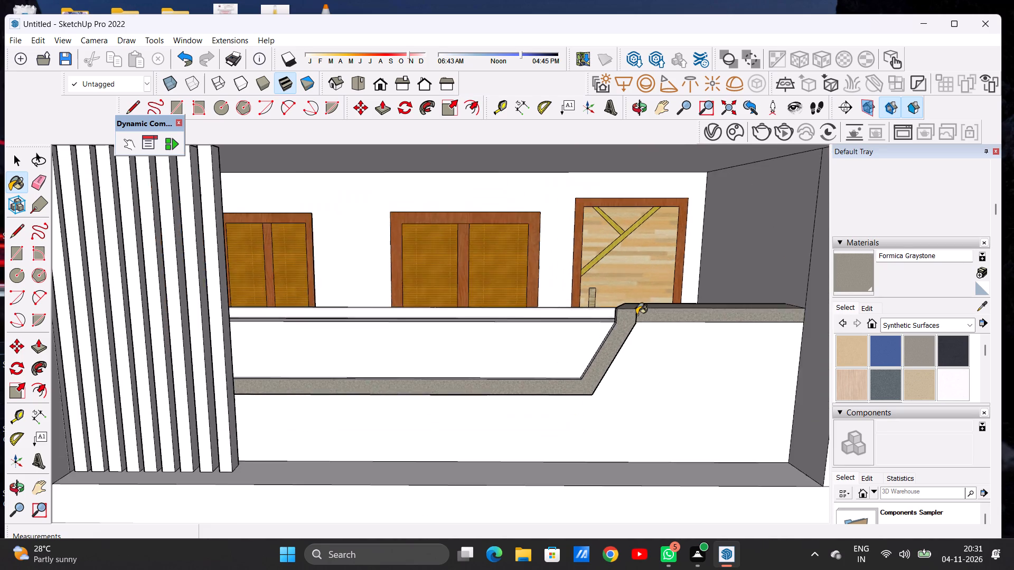
scroll(636, 315, "down", 7)
key("space")
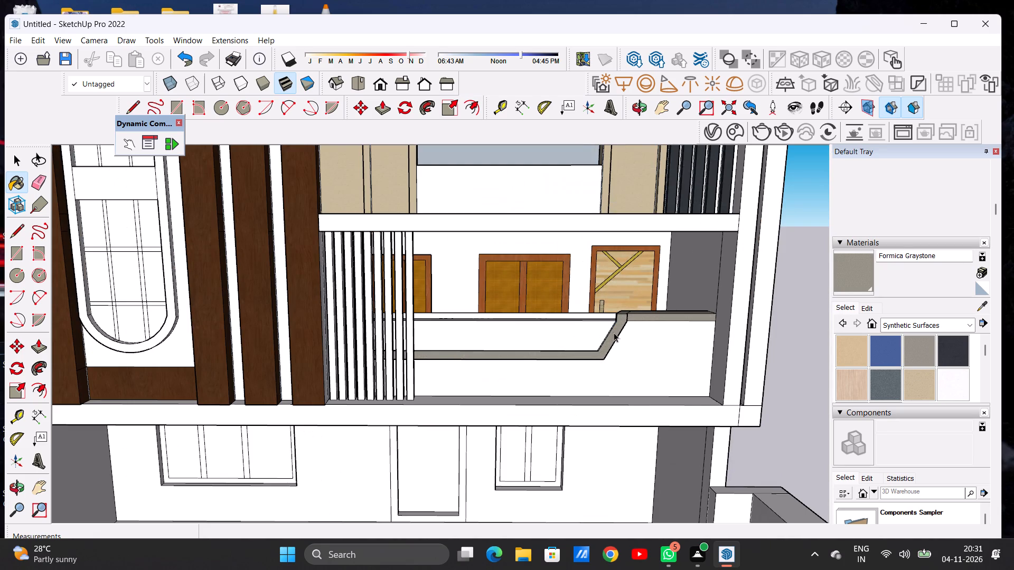
Paint the lower balcony's parapet wall below the graystone band with Formica Beige.
scroll(643, 384, "up", 5)
left_click(851, 350)
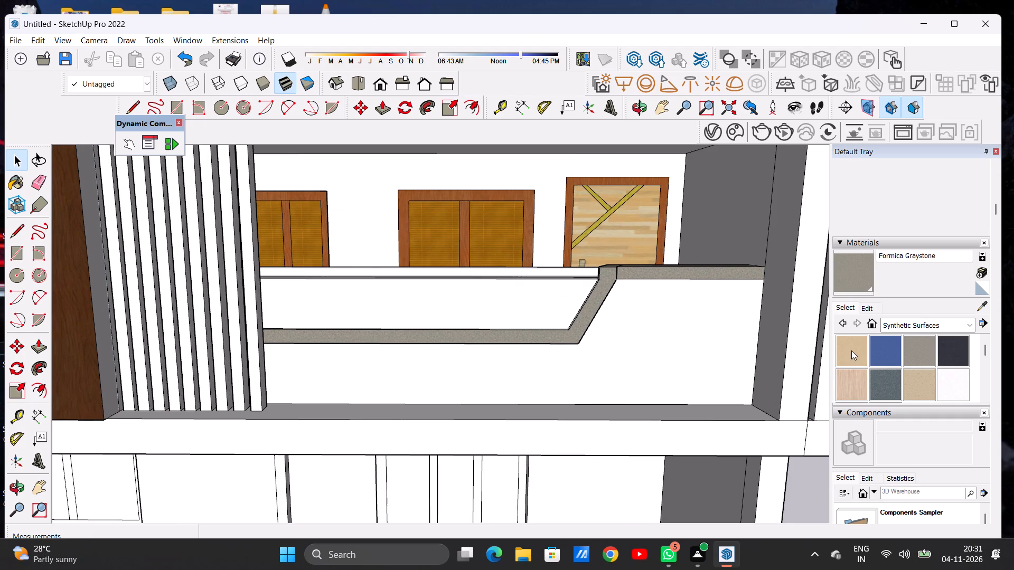
left_click(657, 357)
key("space")
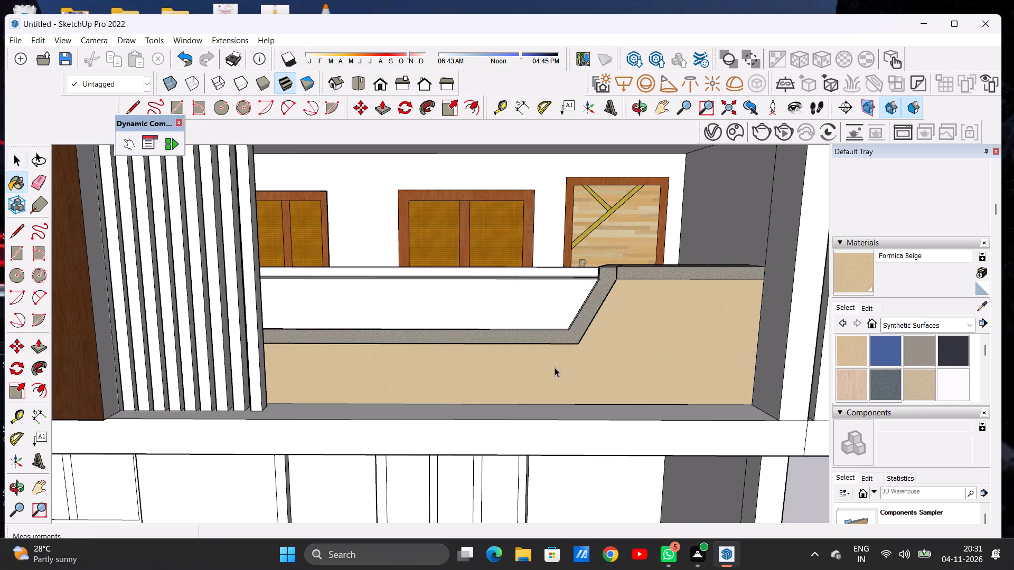
Paint the front faces of the nine vertical slats beside the lower balcony with Formica Laminate Dark from Synthetic Surfaces.
scroll(555, 367, "down", 6)
scroll(495, 349, "down", 6)
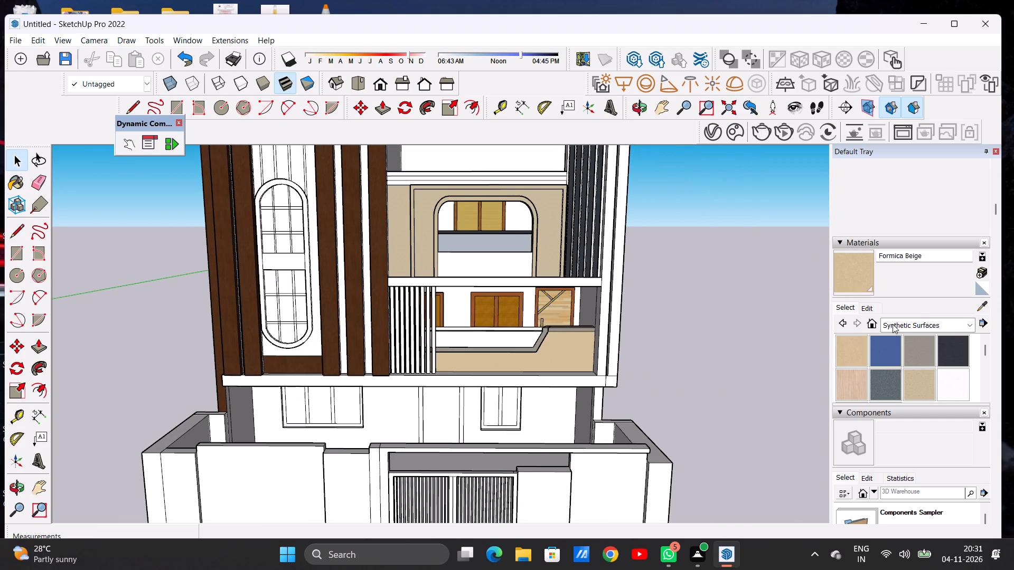
left_click(893, 324)
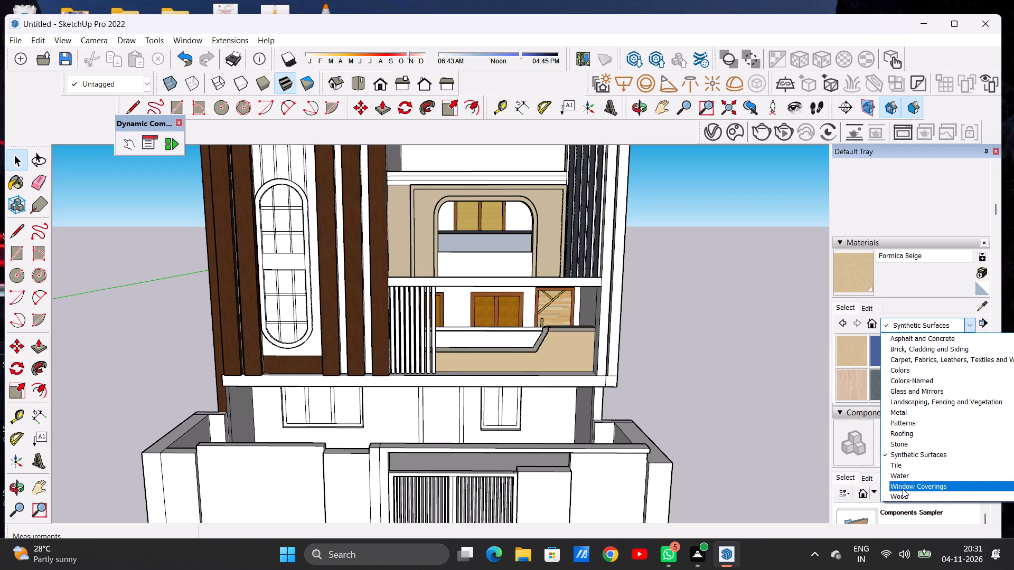
left_click(902, 458)
left_click(945, 353)
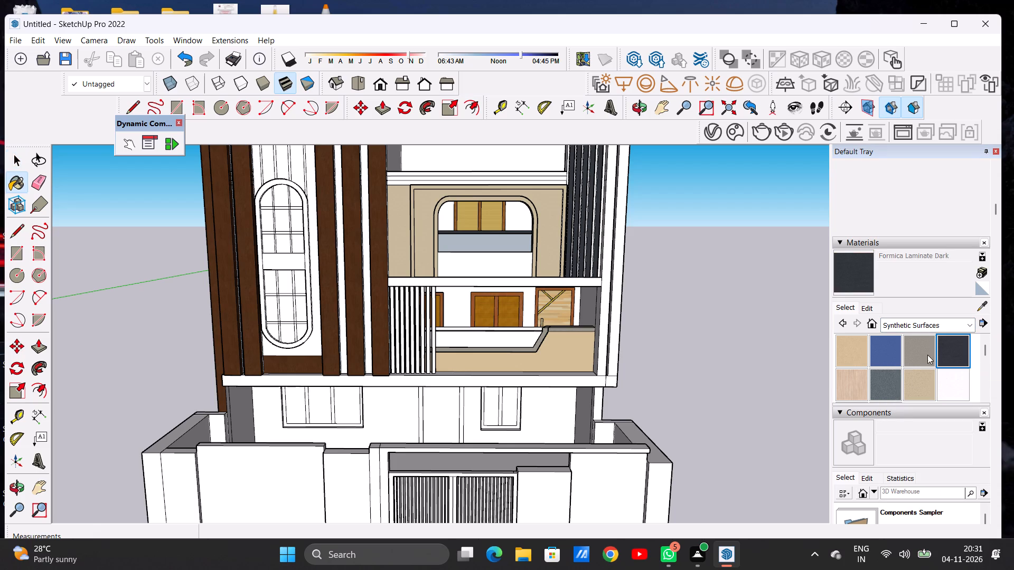
scroll(602, 419, "down", 6)
scroll(459, 372, "up", 11)
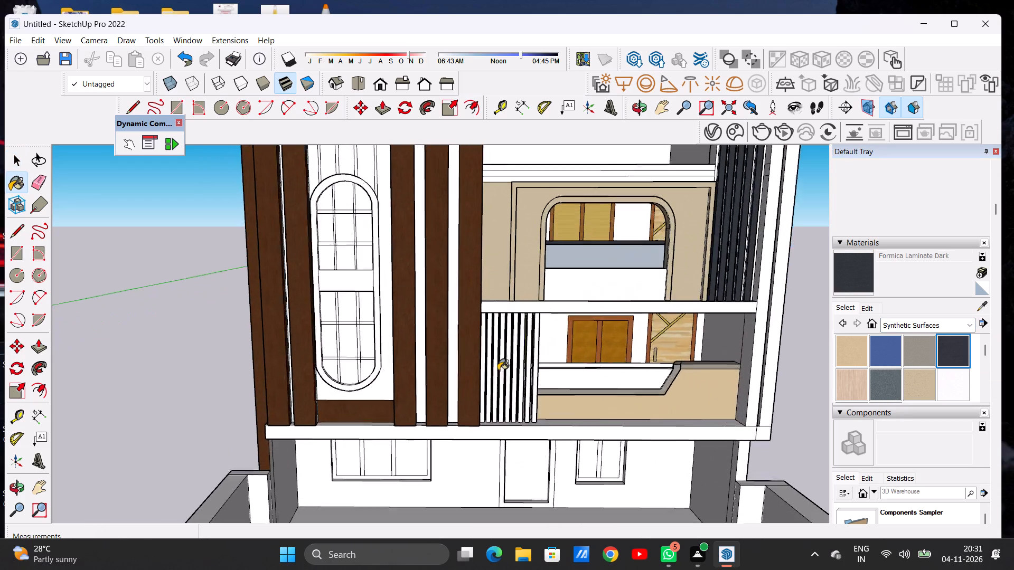
scroll(498, 370, "up", 4)
scroll(543, 340, "up", 1)
scroll(543, 340, "down", 1)
scroll(543, 340, "up", 7)
left_click(393, 363)
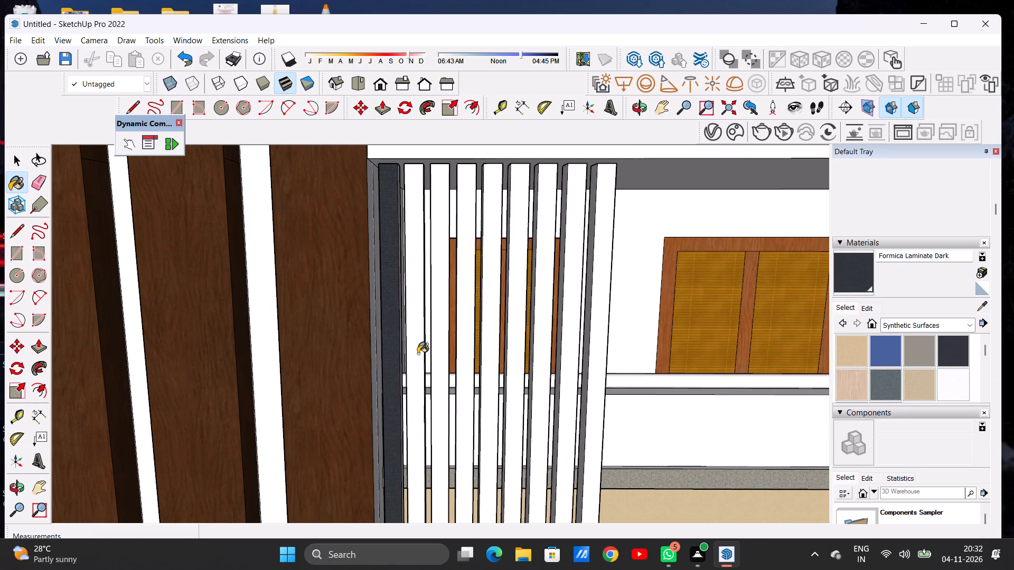
left_click(419, 354)
left_click(438, 349)
left_click(468, 350)
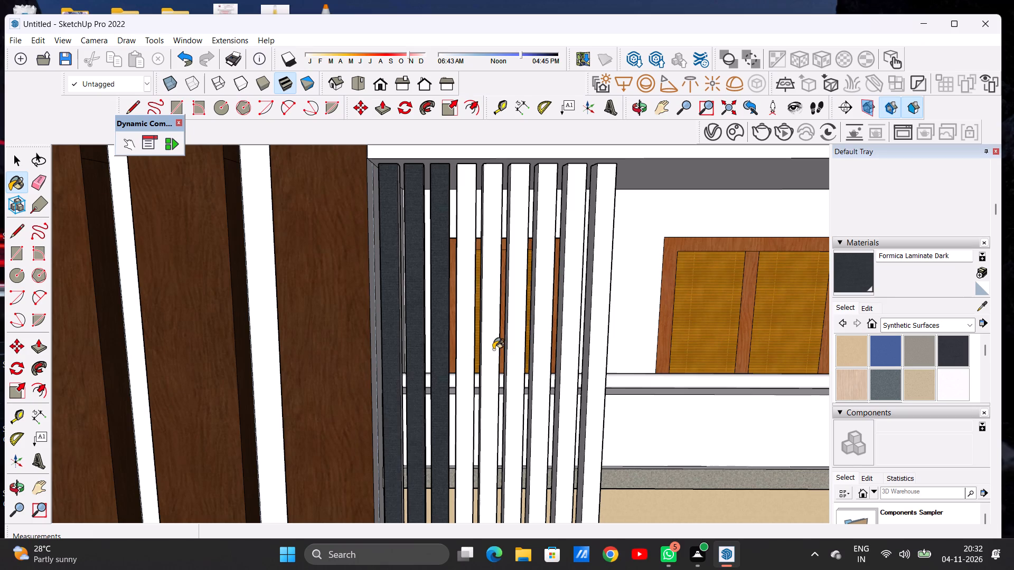
left_click(489, 348)
left_click(514, 345)
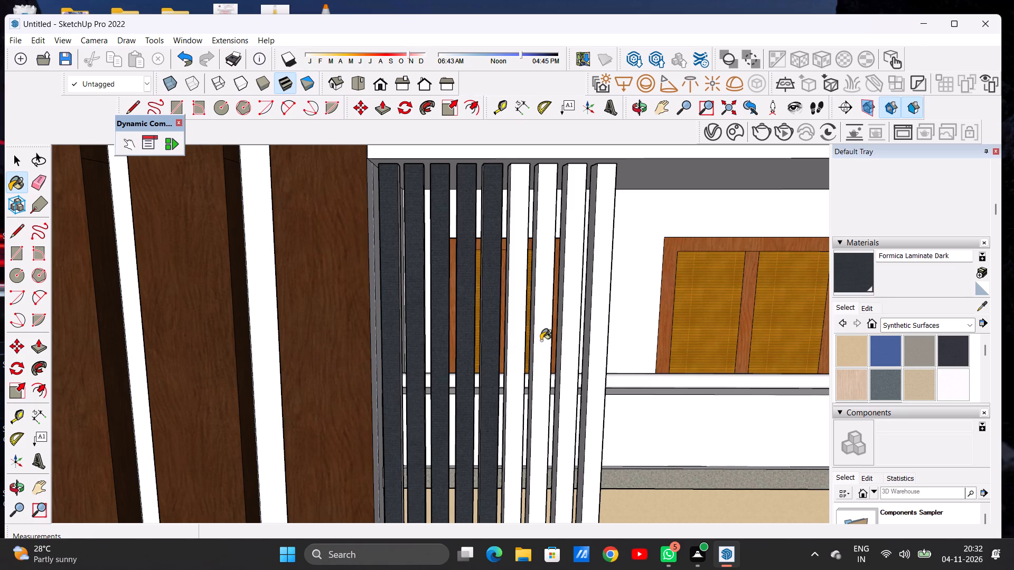
left_click(541, 340)
left_click(566, 339)
left_click(591, 337)
Paint the exposed side face of the end slat nearest the balcony opening with Formica Laminate Dark.
scroll(455, 348, "down", 3)
scroll(437, 349, "up", 1)
scroll(434, 349, "down", 5)
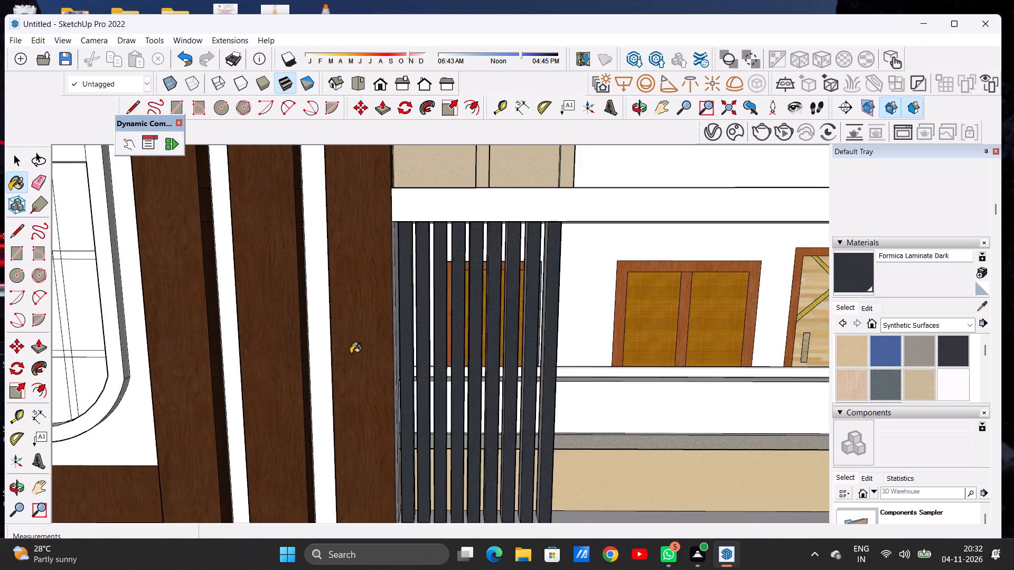
scroll(351, 354, "down", 3)
key("o")
left_click_drag(505, 346, 422, 351)
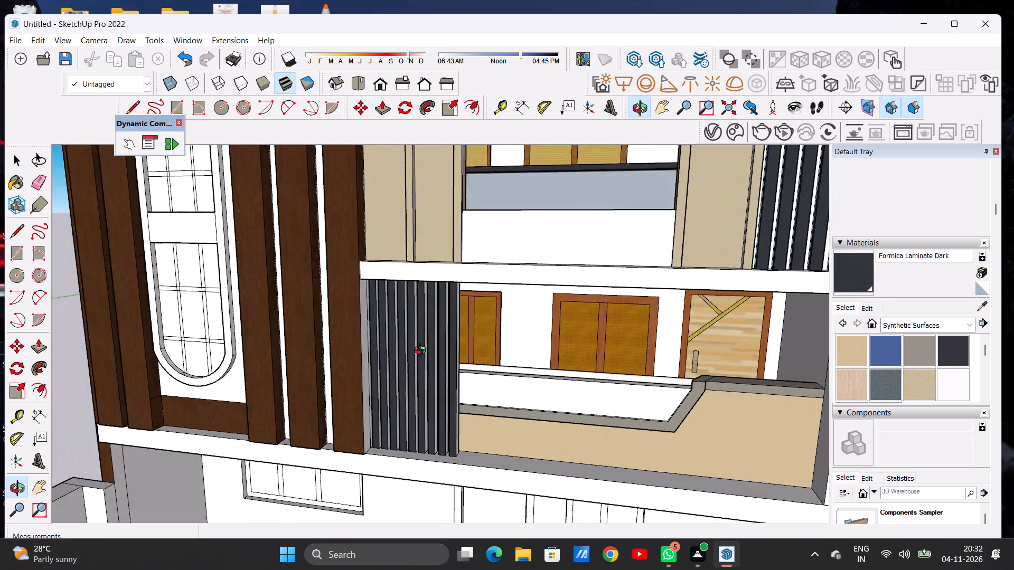
left_click_drag(422, 351, 351, 365)
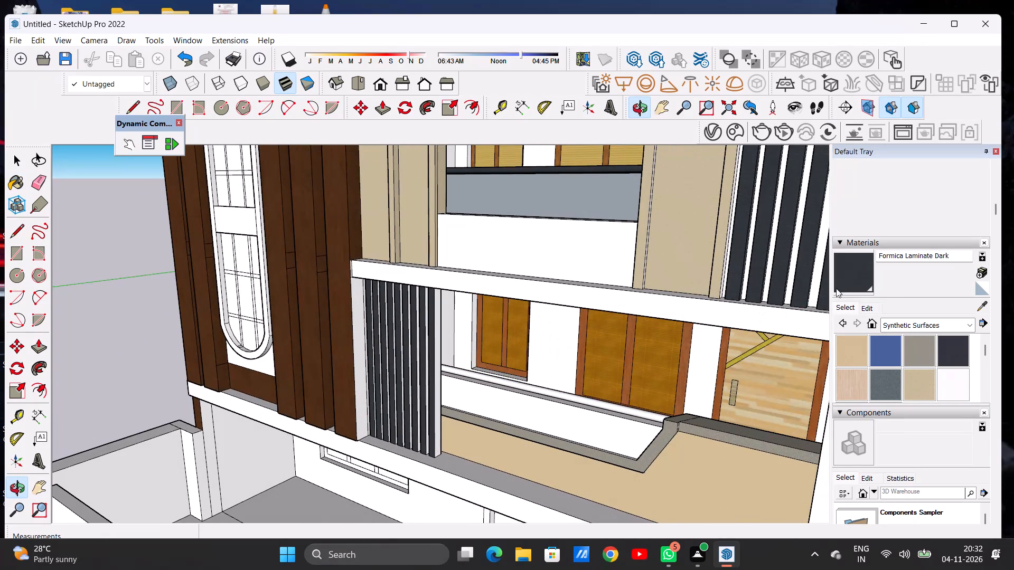
left_click(854, 272)
scroll(448, 369, "up", 5)
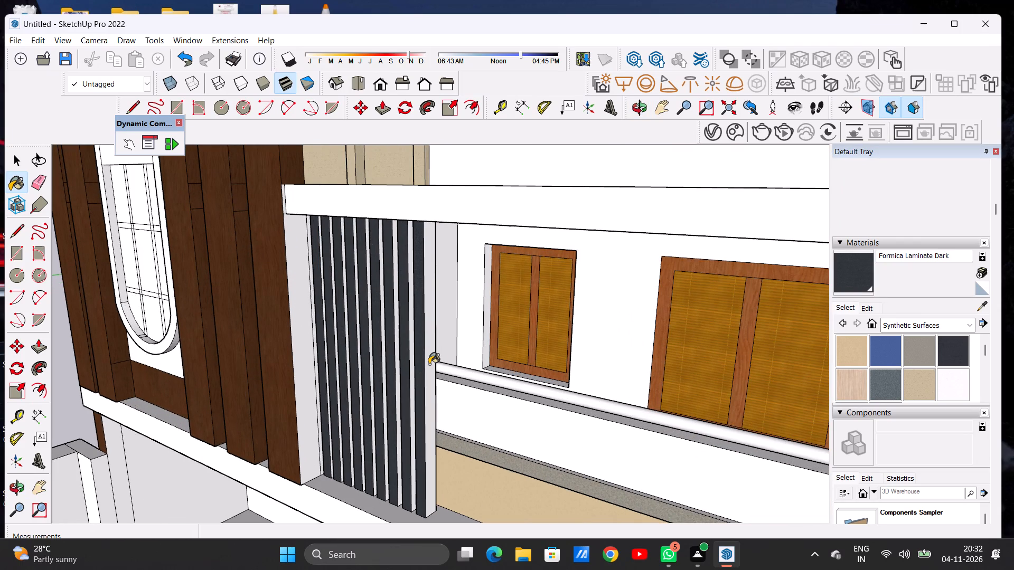
left_click(429, 364)
key("space")
Paint the outer face of the lower balcony's railing panel with Translucent Glass Safety from Glass and Mirrors.
type("O")
scroll(401, 363, "down", 8)
scroll(425, 345, "up", 1)
scroll(425, 345, "down", 8)
left_click_drag(412, 349, 564, 333)
left_click(564, 333)
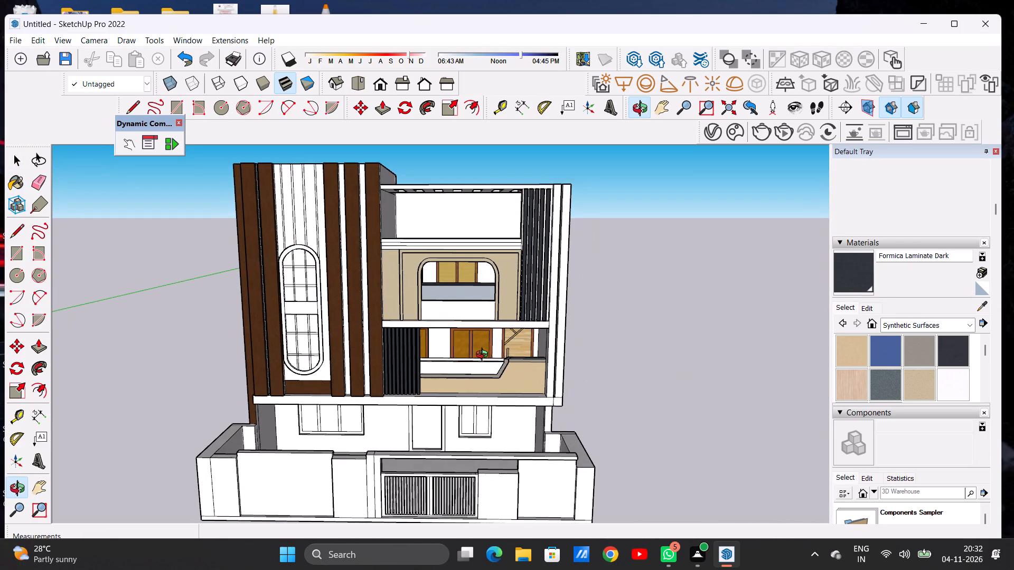
scroll(491, 358, "down", 4)
scroll(465, 358, "up", 2)
scroll(465, 358, "down", 1)
scroll(465, 358, "up", 4)
scroll(479, 378, "down", 1)
scroll(479, 378, "up", 2)
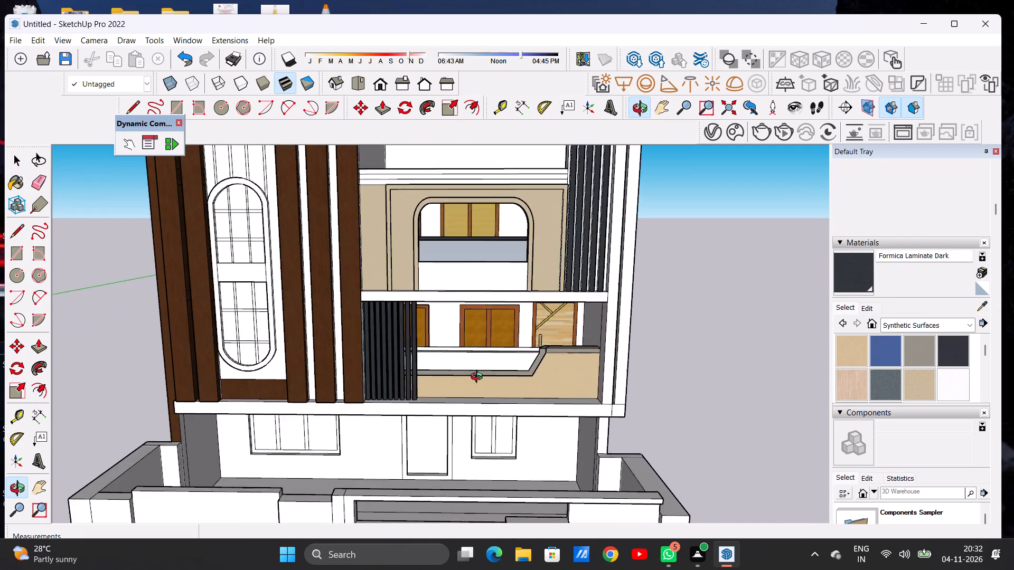
scroll(479, 378, "up", 13)
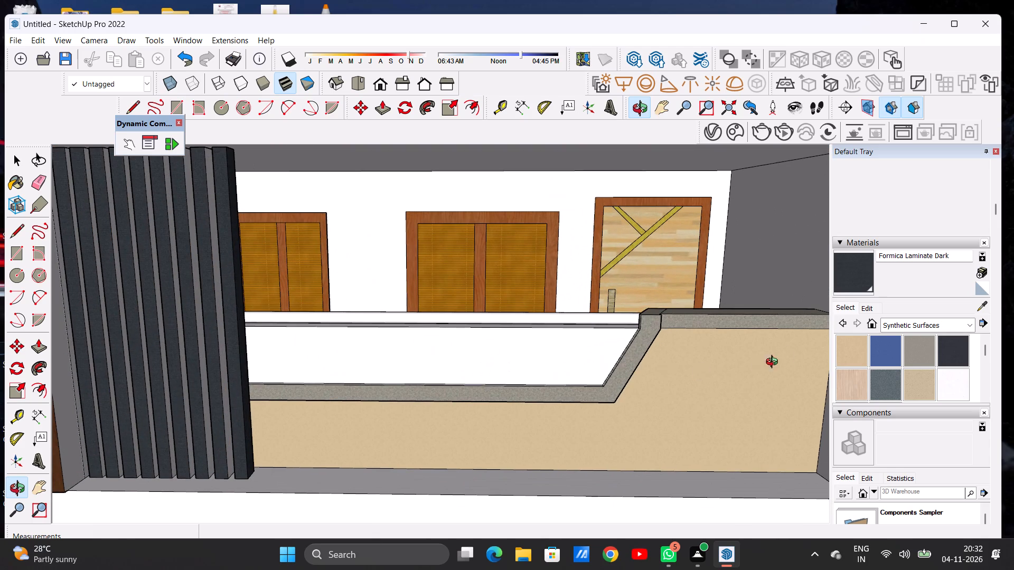
left_click(889, 325)
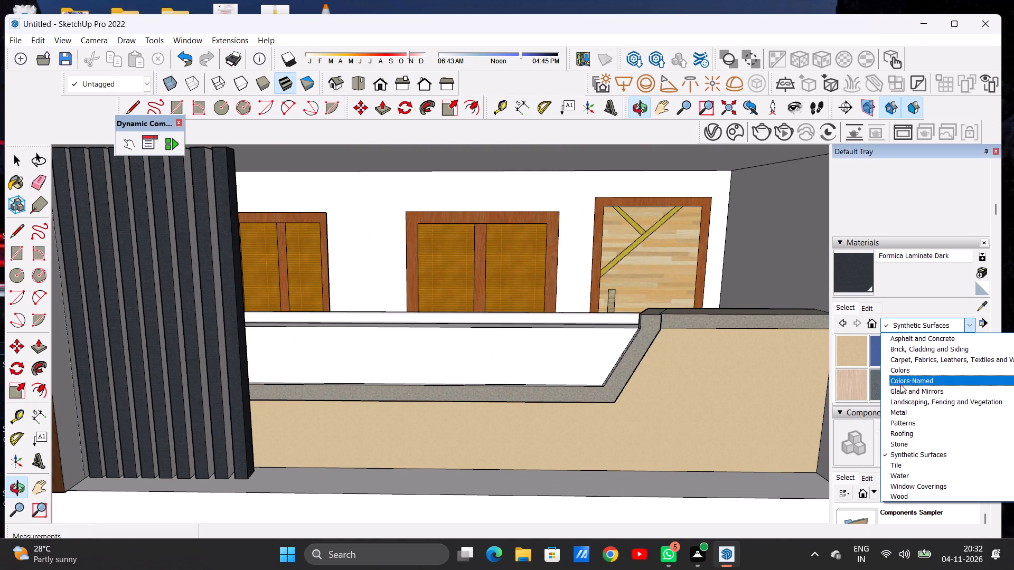
left_click(906, 393)
scroll(903, 363, "down", 1)
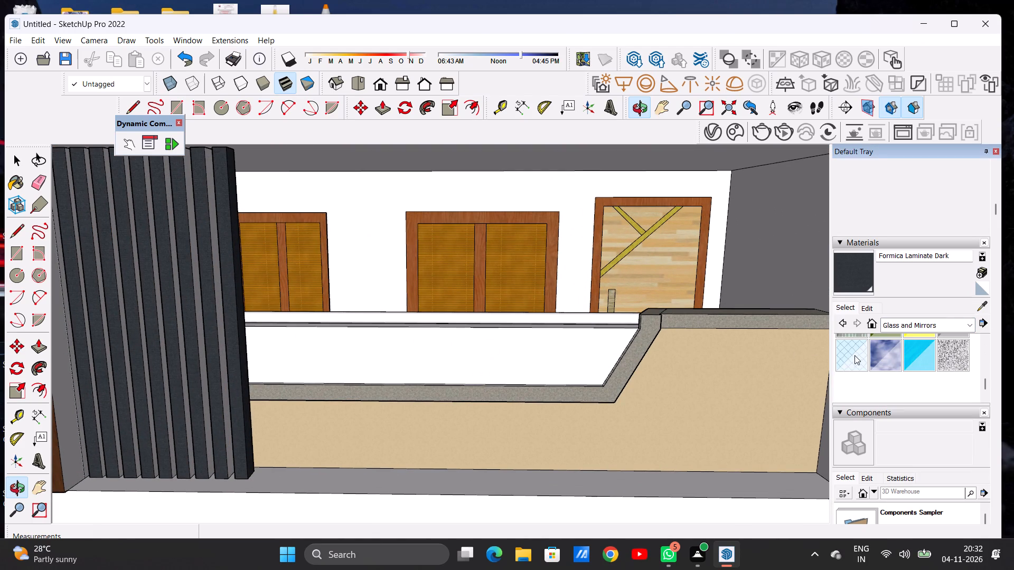
left_click(855, 355)
left_click(585, 358)
Paint the inner face of the lower balcony's railing panel with Translucent Glass Safety.
scroll(540, 337, "down", 8)
scroll(564, 323, "up", 1)
scroll(564, 323, "down", 1)
scroll(564, 323, "up", 4)
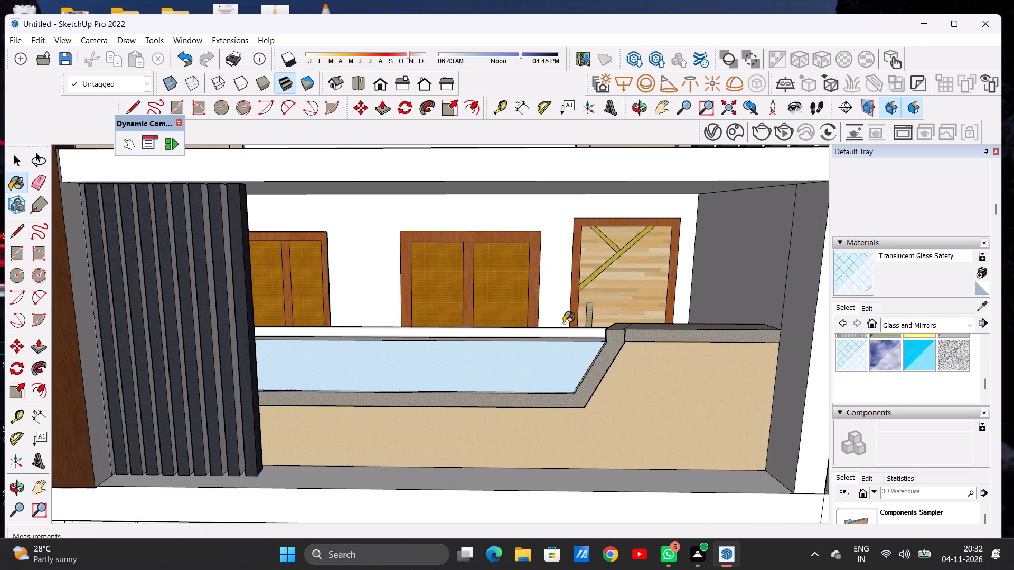
key("o")
left_click_drag(583, 316, 394, 386)
scroll(447, 356, "up", 5)
left_click_drag(468, 355, 380, 334)
scroll(323, 348, "up", 4)
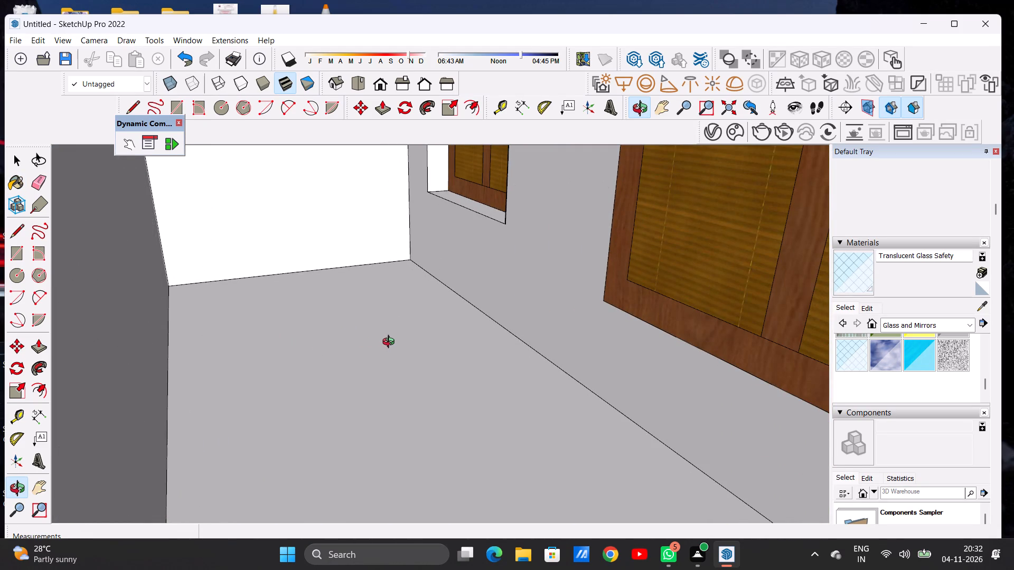
scroll(403, 342, "down", 2)
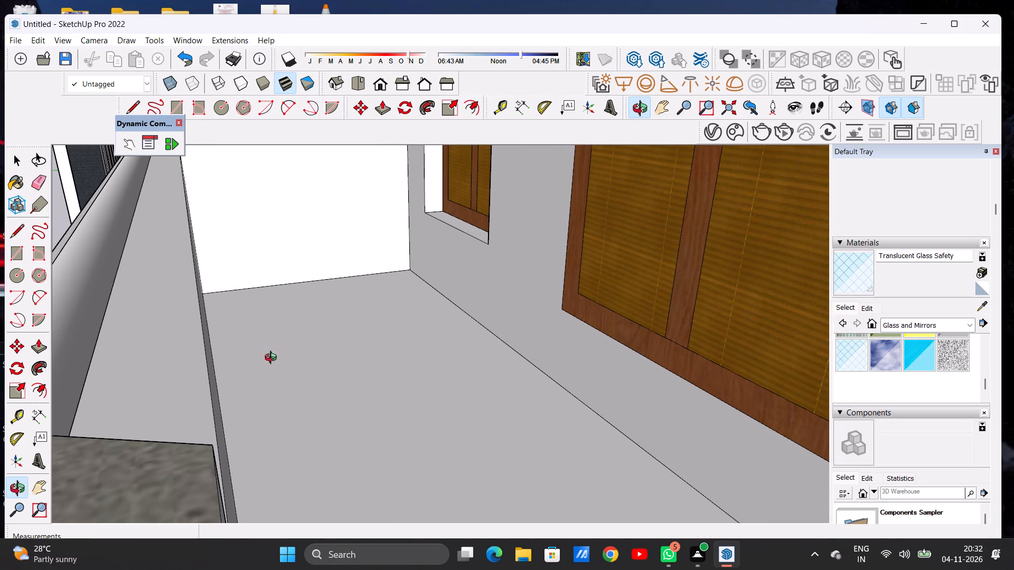
scroll(218, 393, "up", 3)
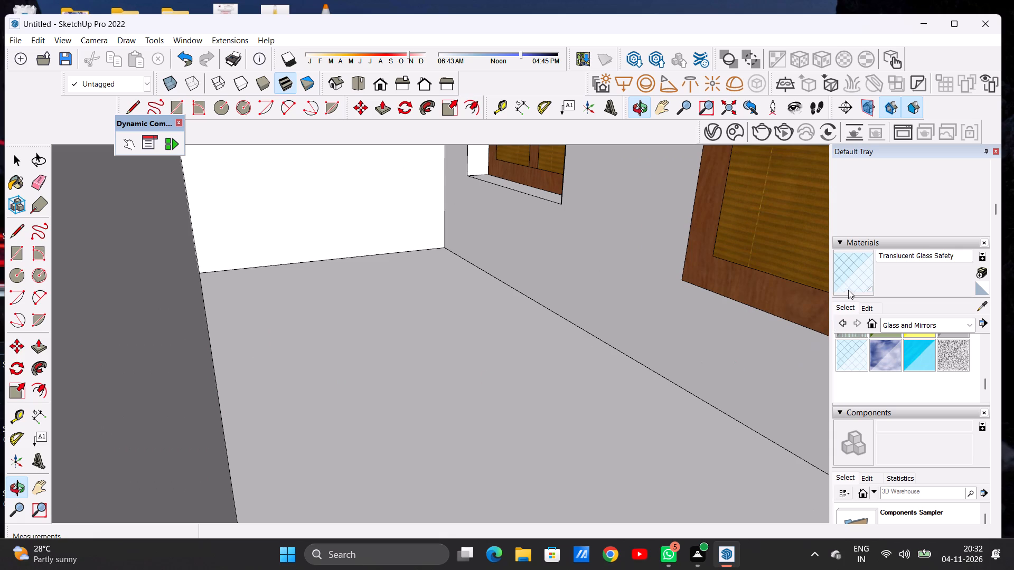
left_click(848, 286)
left_click(172, 386)
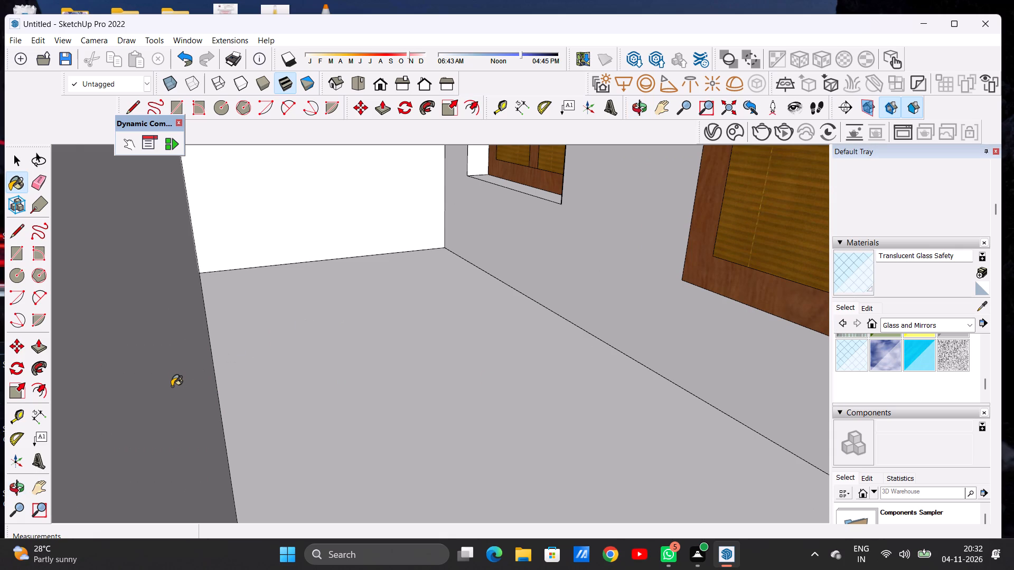
key("space")
Paint the top rail above the lower balcony's glass panel with Formica Laminate Dark from Synthetic Surfaces.
type("O")
left_click_drag(270, 385, 485, 346)
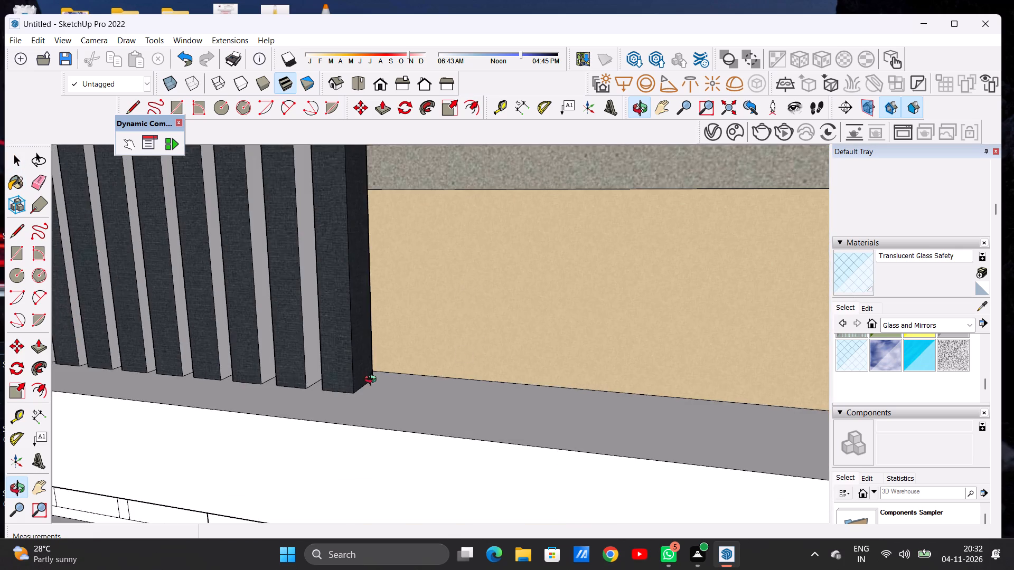
scroll(351, 383, "down", 20)
scroll(351, 383, "down", 2)
left_click_drag(449, 383, 522, 348)
scroll(456, 349, "down", 7)
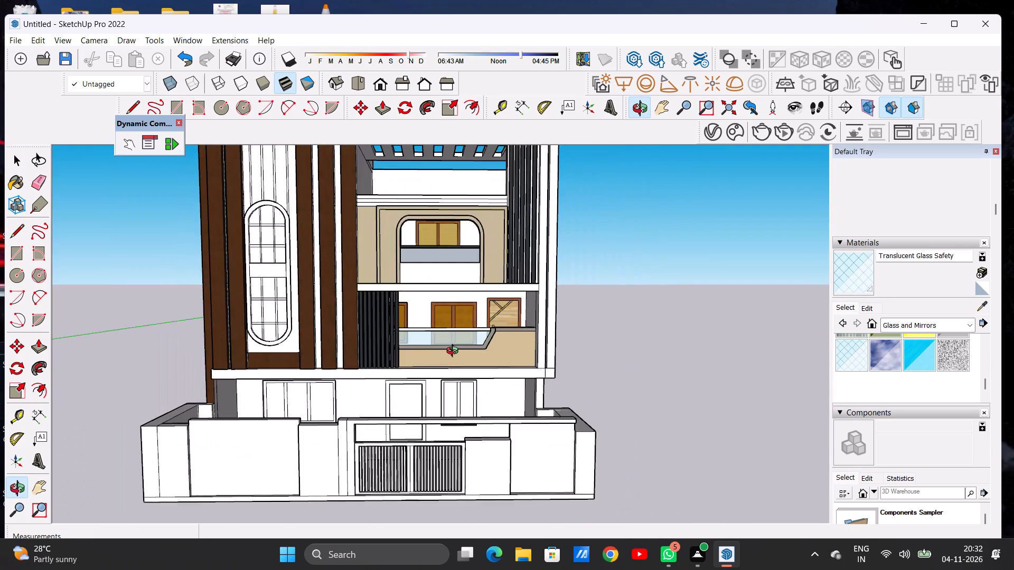
left_click_drag(456, 352, 463, 363)
scroll(463, 340, "up", 3)
scroll(463, 340, "down", 1)
scroll(463, 340, "up", 11)
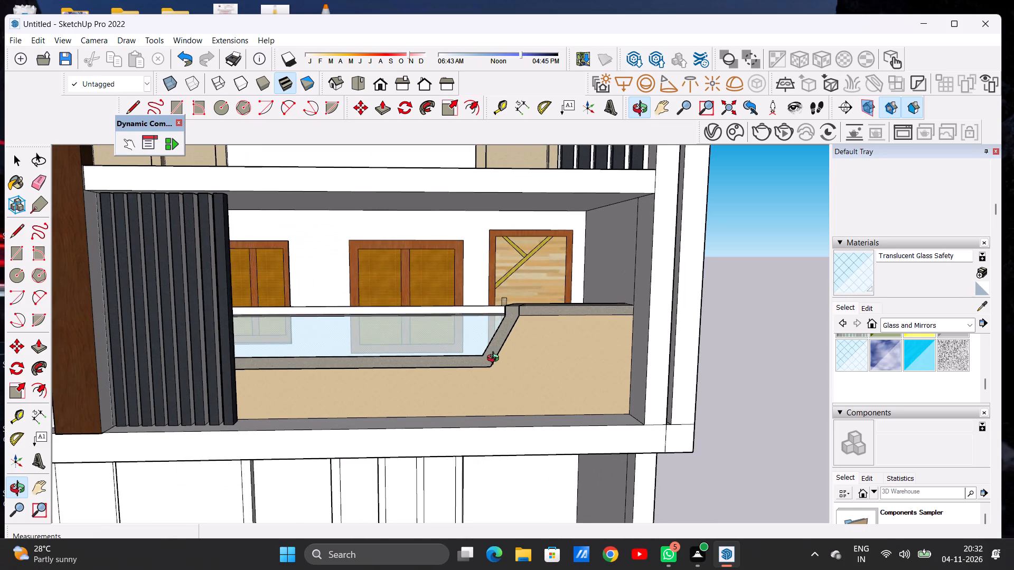
left_click(894, 326)
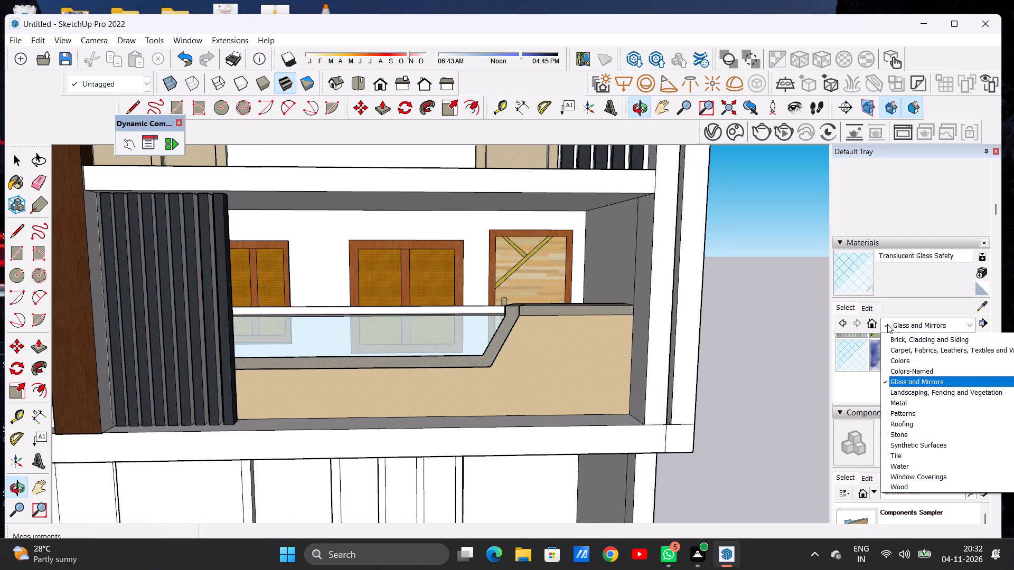
left_click(970, 454)
left_click(956, 353)
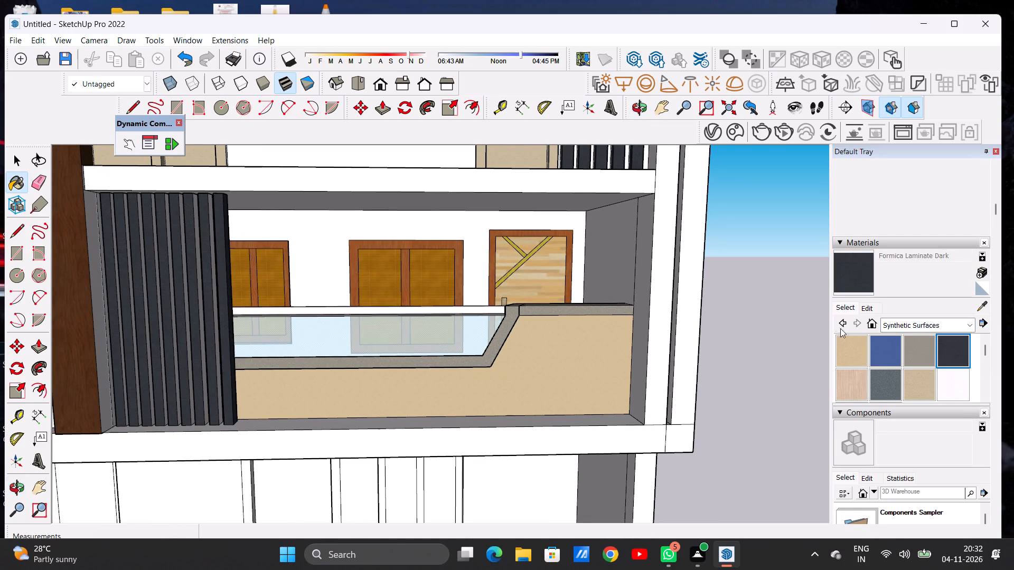
scroll(469, 305, "up", 3)
scroll(481, 309, "down", 1)
scroll(481, 309, "up", 5)
scroll(533, 308, "down", 1)
left_click(485, 310)
scroll(485, 316, "down", 5)
scroll(490, 328, "up", 1)
scroll(492, 329, "down", 14)
key("space")
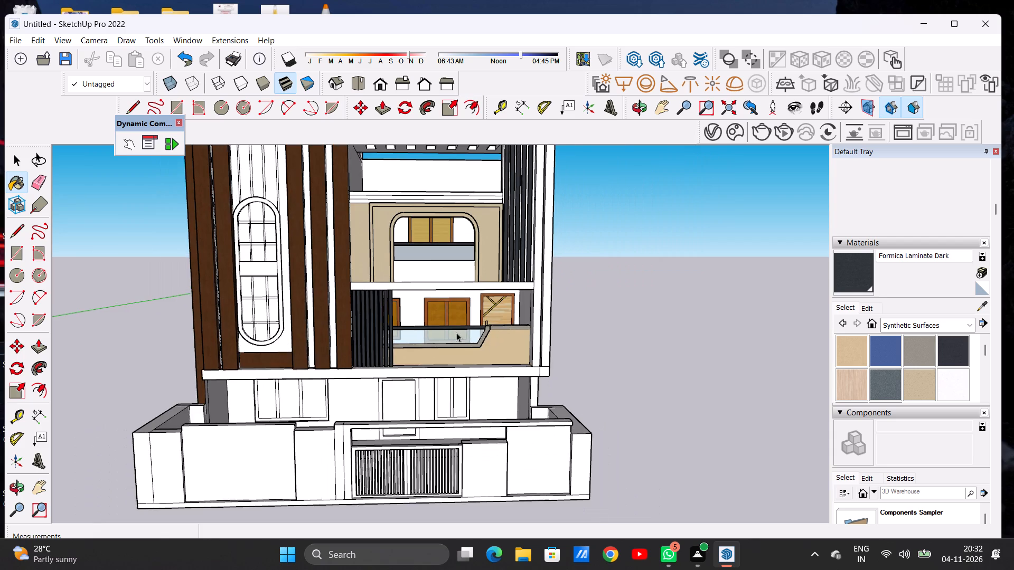
Paint the ground-floor front wall around the windows and door with Formica Laminate Light.
scroll(464, 331, "down", 12)
scroll(427, 381, "up", 6)
scroll(407, 321, "down", 1)
scroll(407, 321, "up", 3)
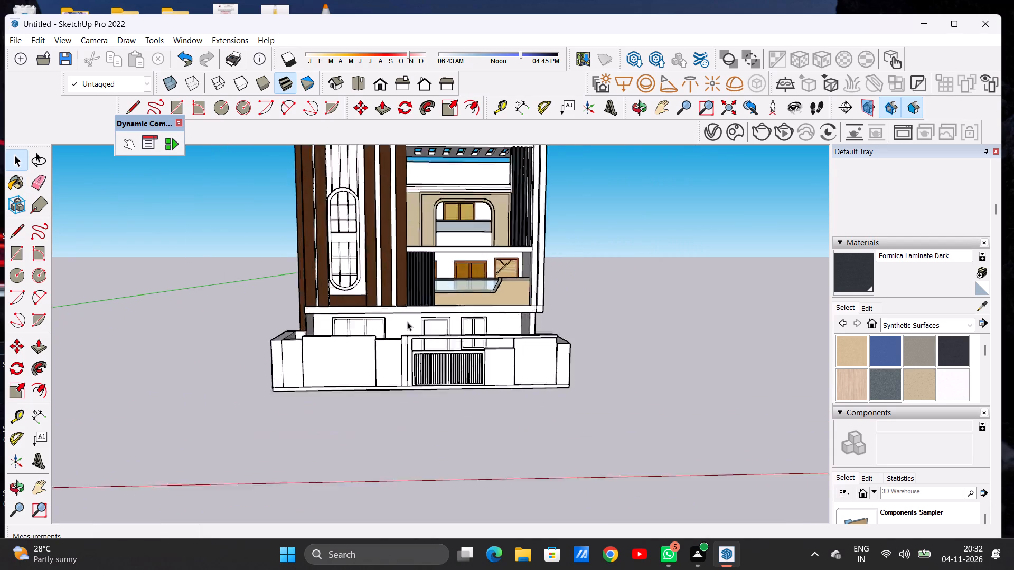
scroll(407, 321, "up", 15)
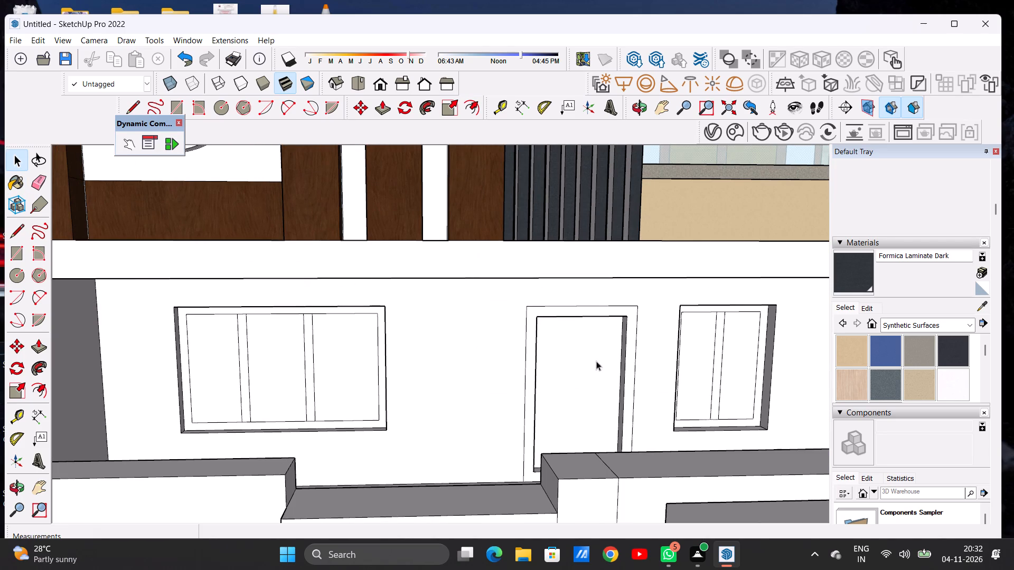
left_click(853, 376)
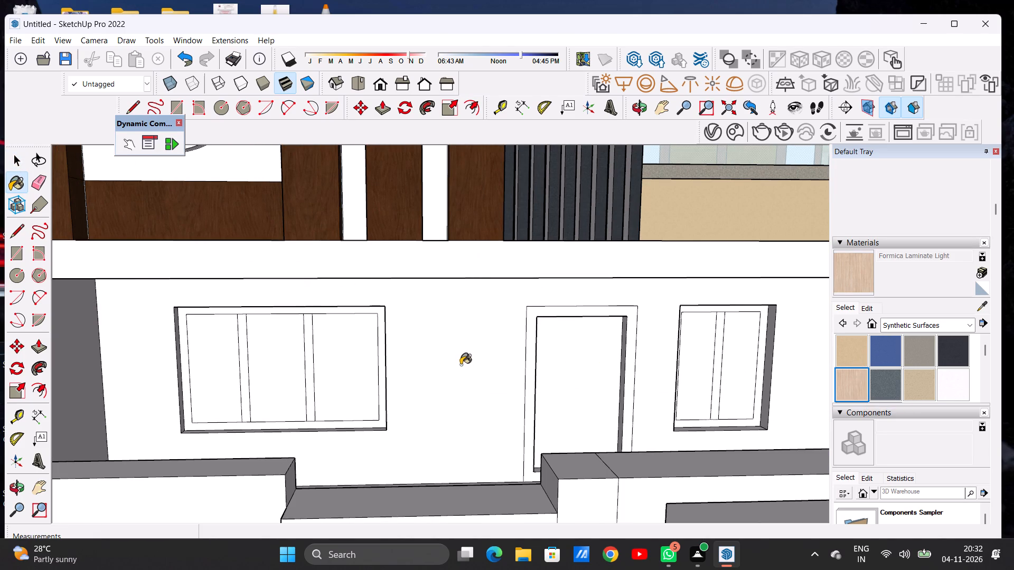
left_click(461, 365)
scroll(325, 376, "down", 5)
key("space")
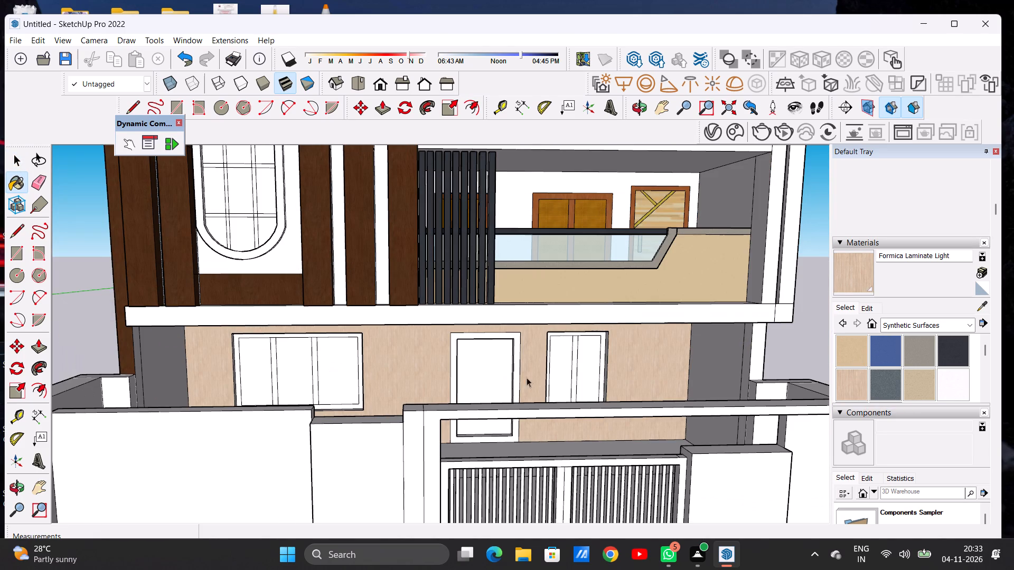
Paint both side walls flanking the ground-floor front wall with Formica Laminate Light.
left_click(849, 384)
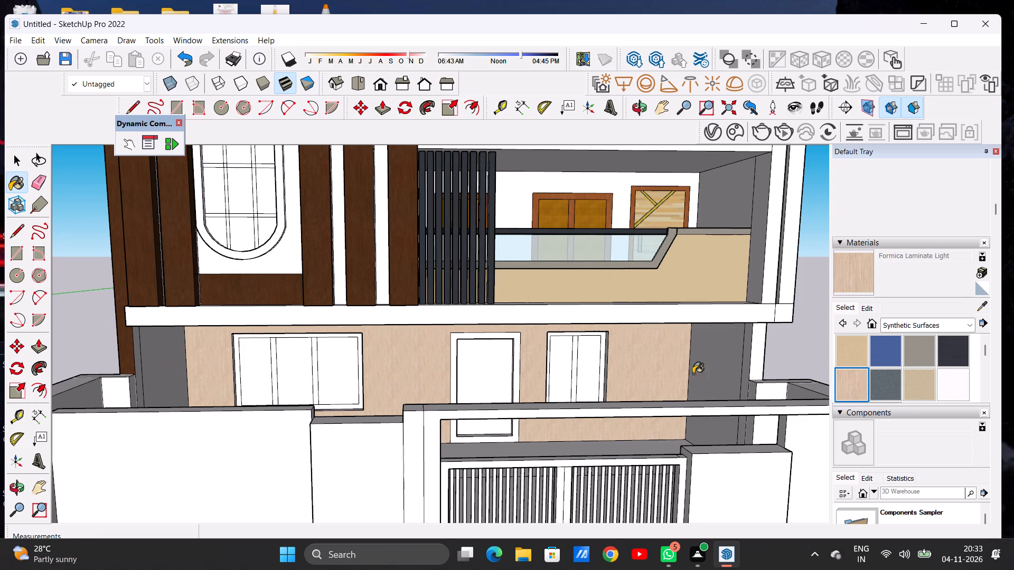
left_click(716, 364)
scroll(796, 363, "down", 5)
scroll(336, 344, "up", 2)
scroll(336, 344, "down", 1)
scroll(336, 344, "up", 8)
scroll(317, 379, "down", 2)
scroll(317, 379, "up", 3)
left_click(314, 366)
key("space")
Paint the outer frame and mullions of the ground-floor three-pane window with Formica Speckled Grey from Synthetic Surfaces.
scroll(398, 406, "down", 13)
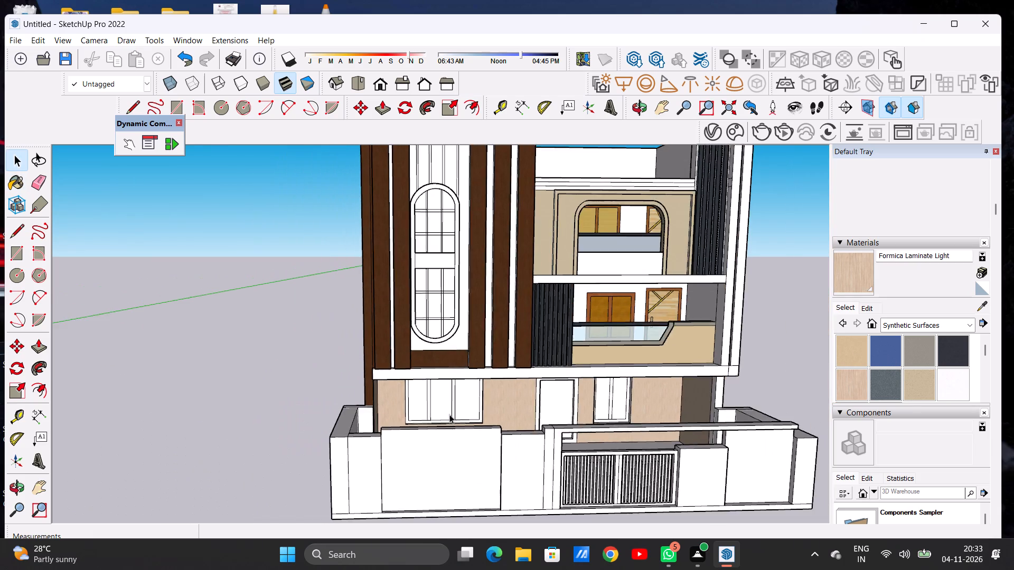
scroll(453, 415, "up", 12)
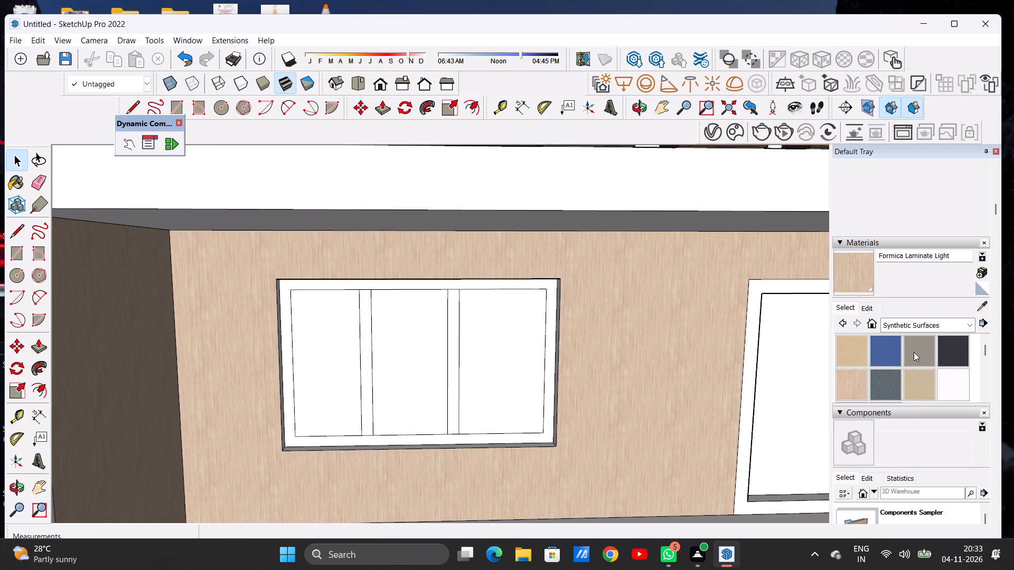
left_click(914, 352)
left_click(884, 380)
scroll(426, 420, "up", 2)
scroll(426, 421, "down", 1)
scroll(425, 422, "up", 3)
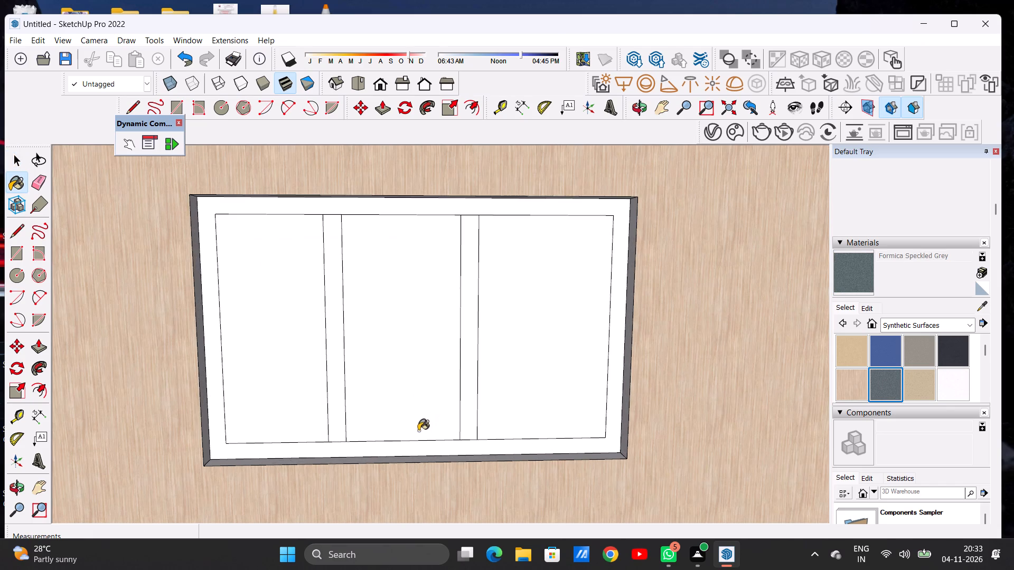
left_click(410, 451)
left_click(472, 419)
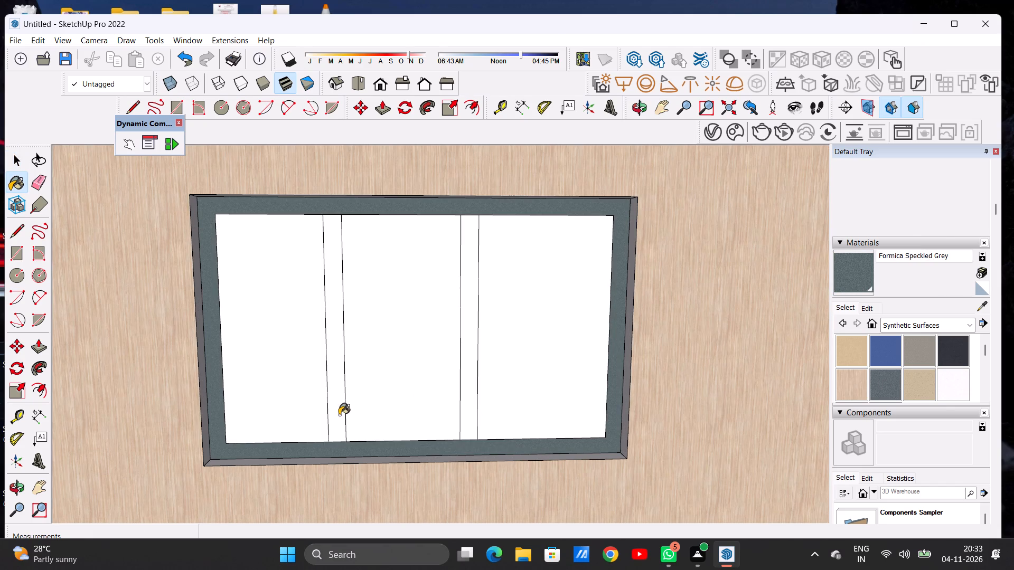
left_click(339, 415)
Paint the outer frame and mullion of the ground-floor two-pane window with Formica Speckled Grey.
scroll(340, 421, "down", 11)
scroll(322, 411, "up", 1)
scroll(322, 411, "down", 6)
scroll(605, 413, "up", 9)
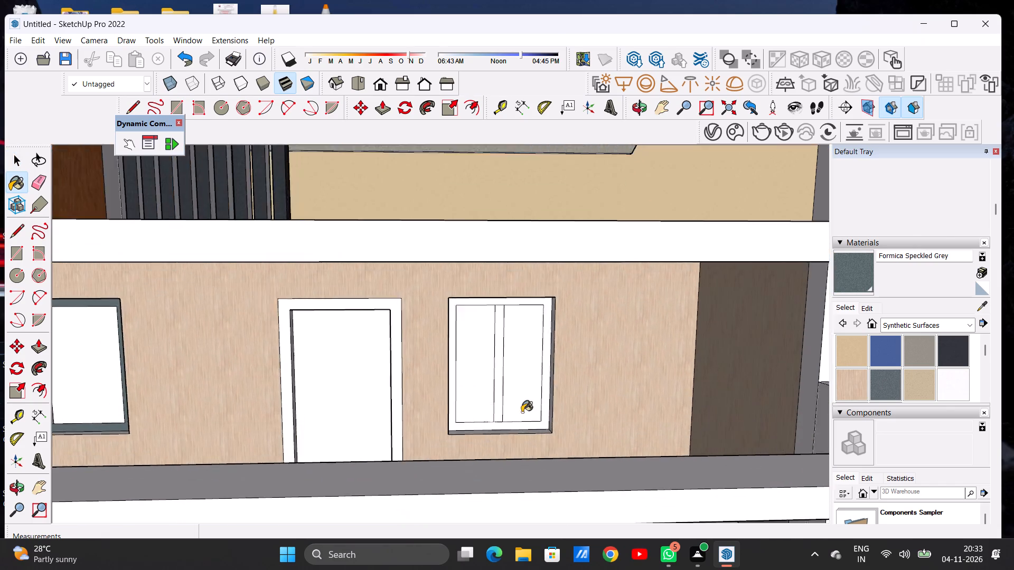
scroll(522, 412, "up", 7)
scroll(508, 431, "down", 1)
scroll(508, 431, "up", 6)
left_click(487, 432)
left_click(466, 407)
scroll(601, 421, "down", 13)
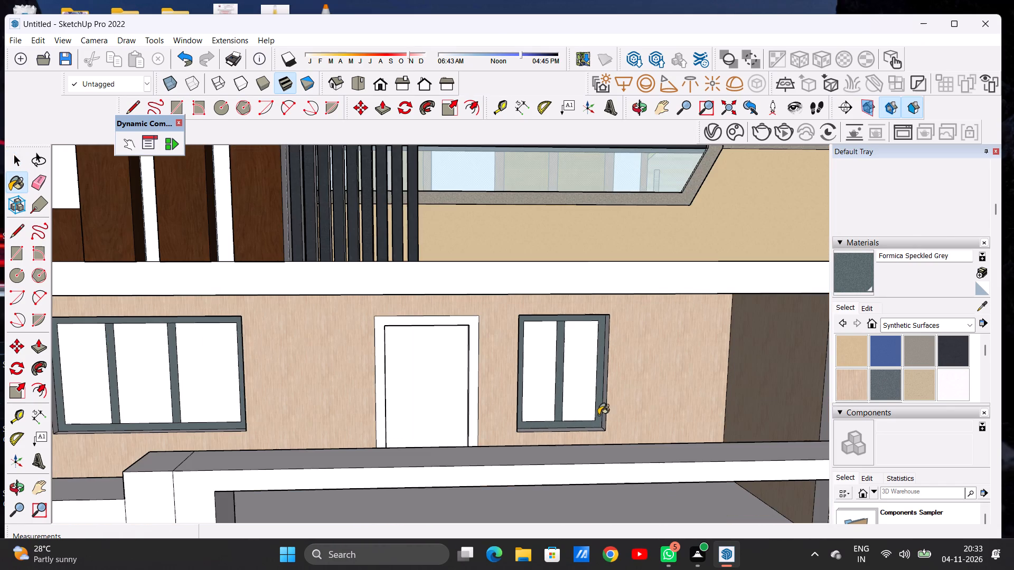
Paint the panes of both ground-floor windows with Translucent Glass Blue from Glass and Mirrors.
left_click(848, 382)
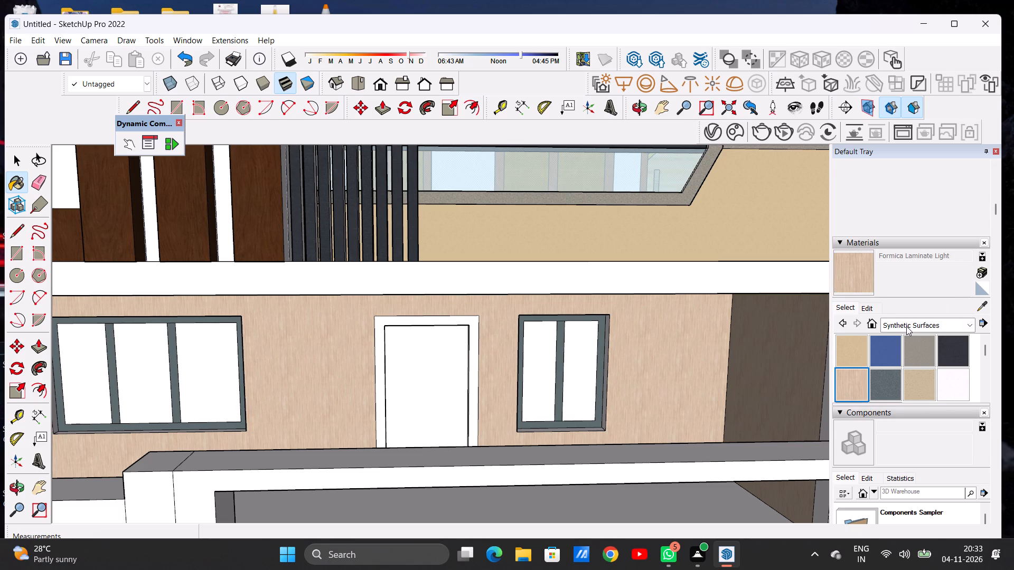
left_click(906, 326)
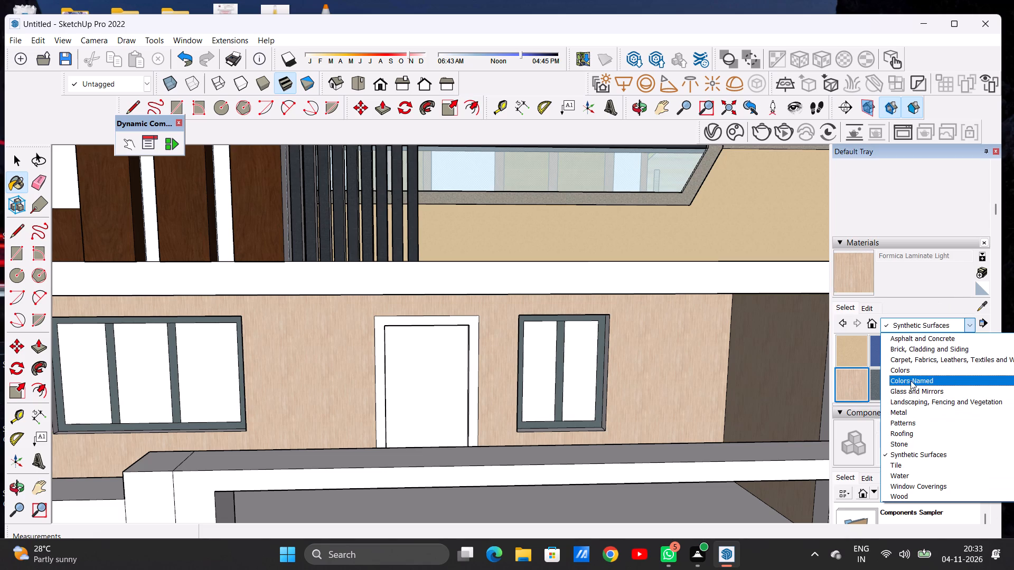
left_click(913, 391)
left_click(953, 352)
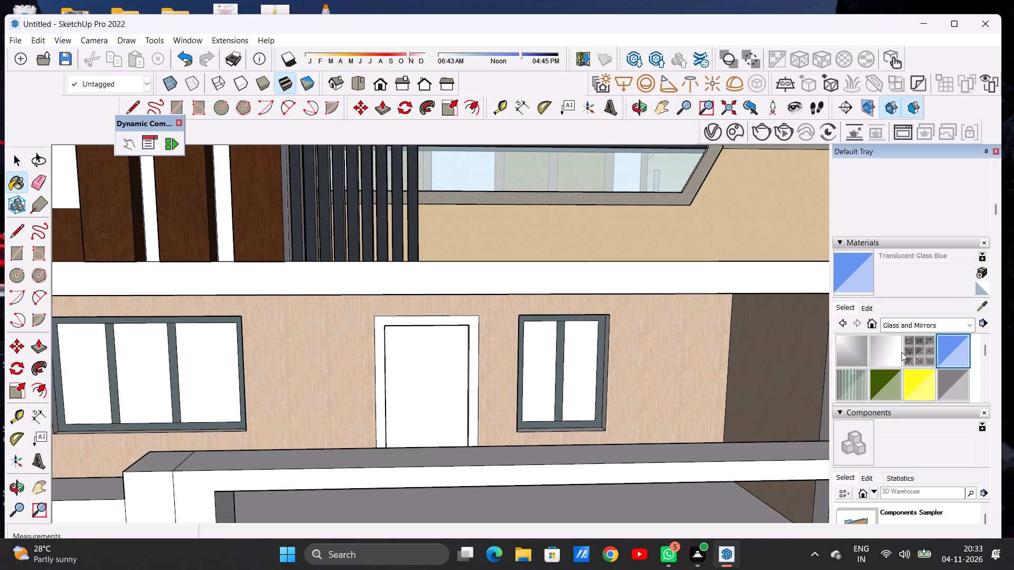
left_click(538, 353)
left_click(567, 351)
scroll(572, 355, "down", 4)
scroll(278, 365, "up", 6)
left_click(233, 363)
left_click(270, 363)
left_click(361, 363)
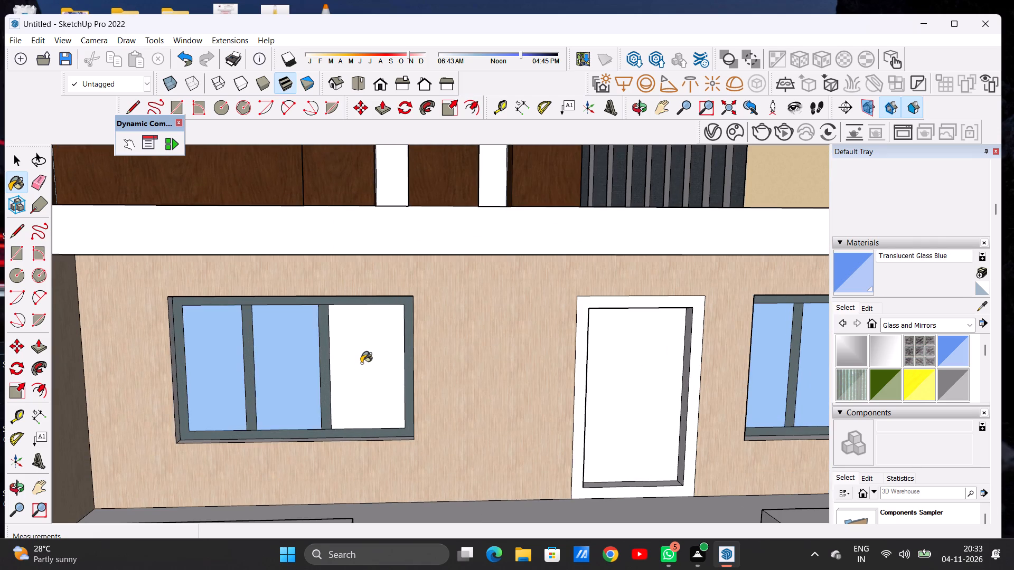
Paint the three panes of the wide ground-floor window with Translucent Glass Gray.
scroll(358, 379, "down", 20)
scroll(329, 393, "up", 8)
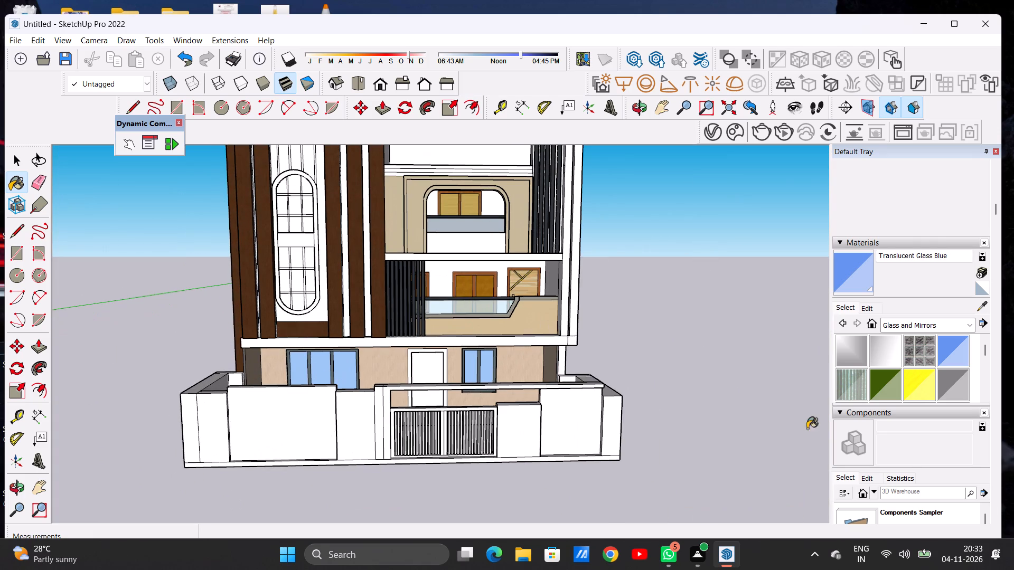
left_click(952, 383)
scroll(284, 362, "up", 2)
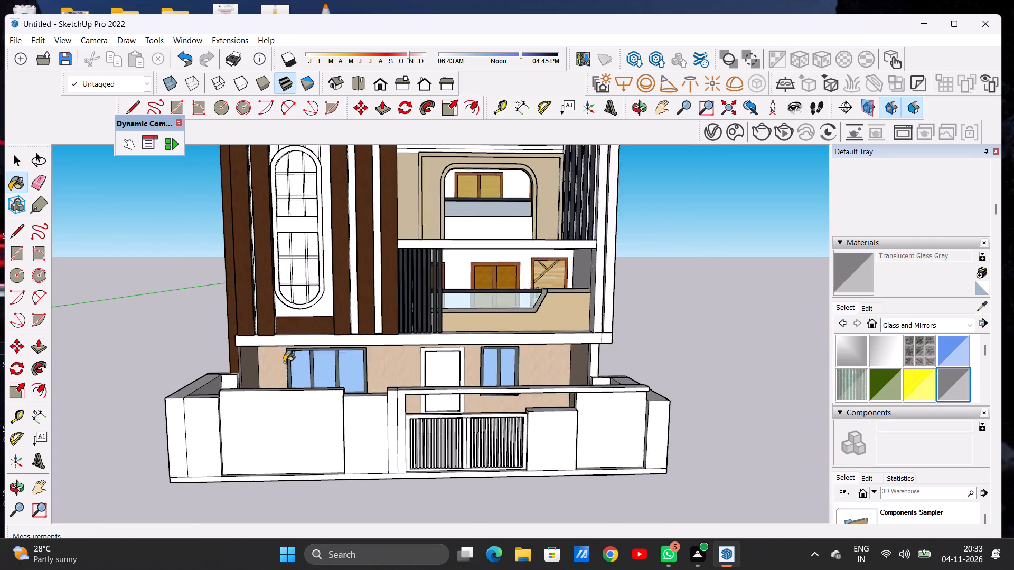
scroll(284, 362, "up", 9)
left_click(318, 365)
left_click(378, 366)
left_click(450, 372)
Paint both panes of the narrow ground-floor window with Translucent Glass Gray.
scroll(341, 401, "down", 7)
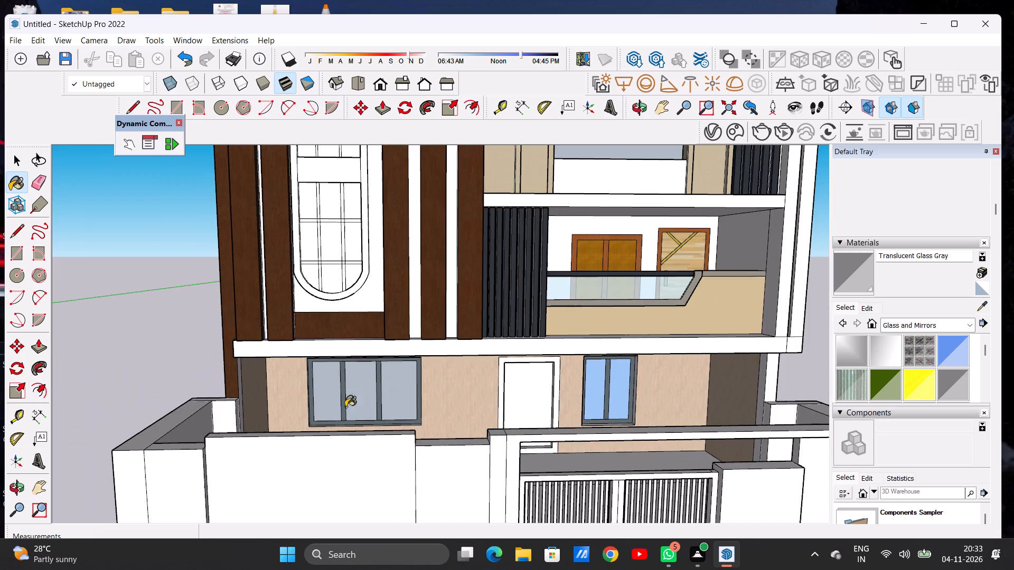
scroll(613, 396, "up", 6)
left_click(574, 395)
left_click(634, 394)
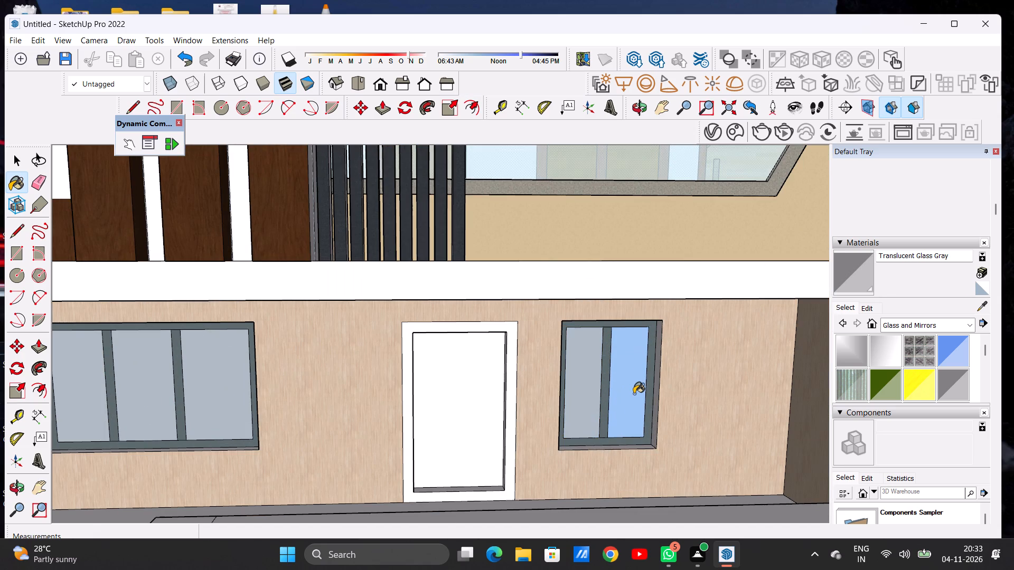
key("space")
Paint the ground-floor entrance door panel with Wood Floor Parquet from the Wood materials.
scroll(522, 416, "down", 5)
scroll(512, 414, "up", 6)
scroll(500, 376, "down", 1)
scroll(500, 376, "up", 3)
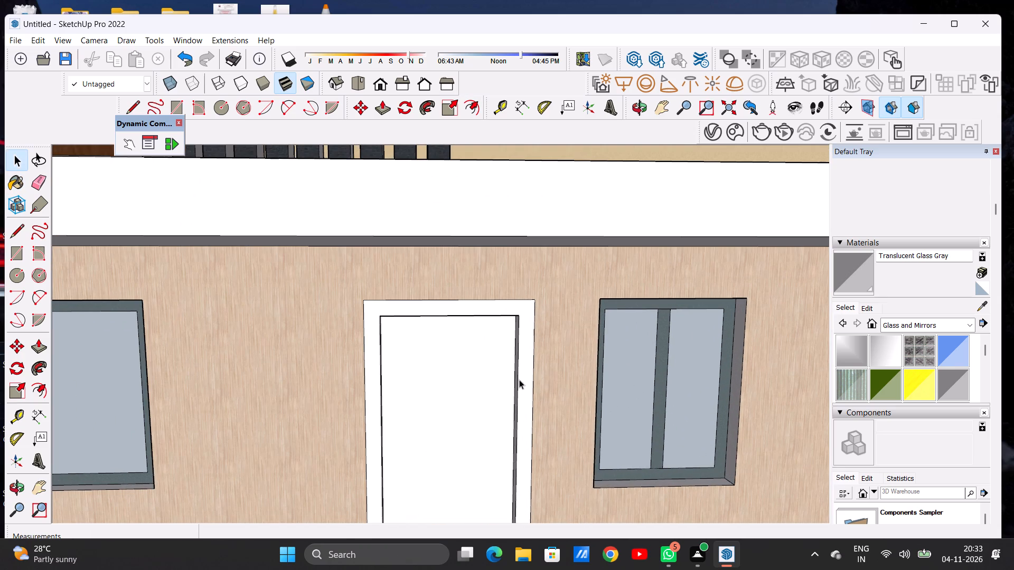
left_click(912, 326)
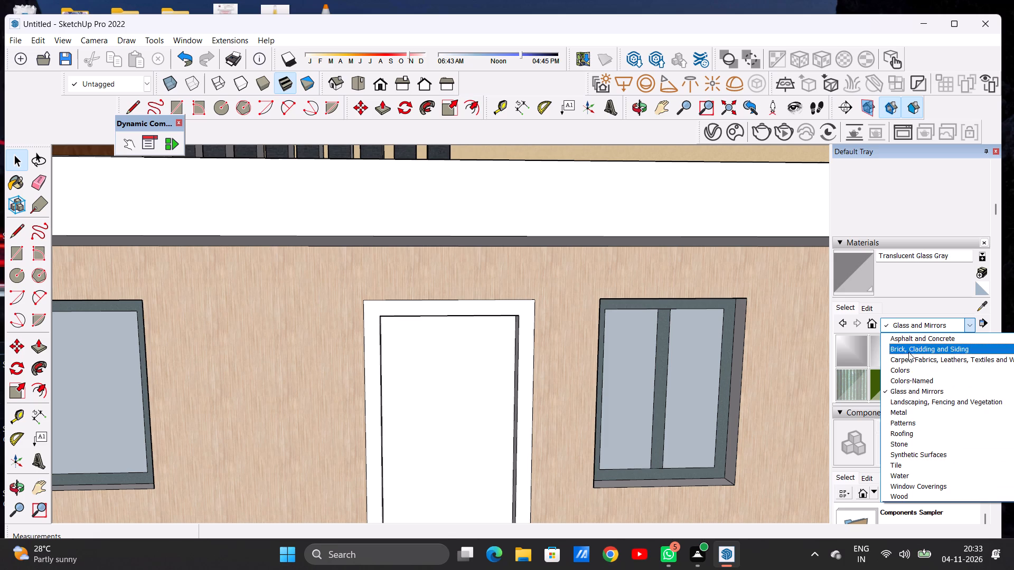
left_click(906, 336)
left_click(906, 336)
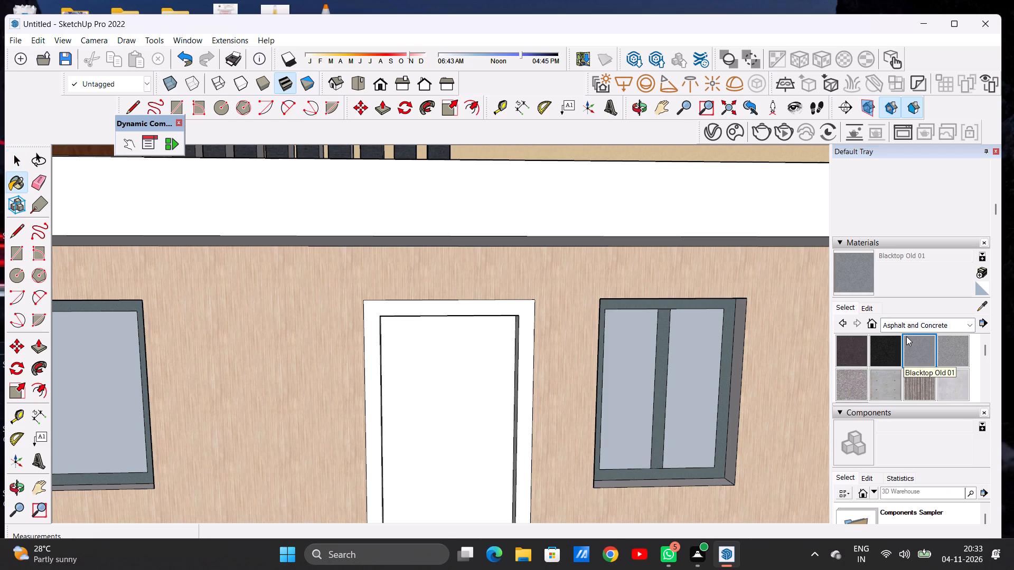
left_click(906, 327)
left_click(913, 497)
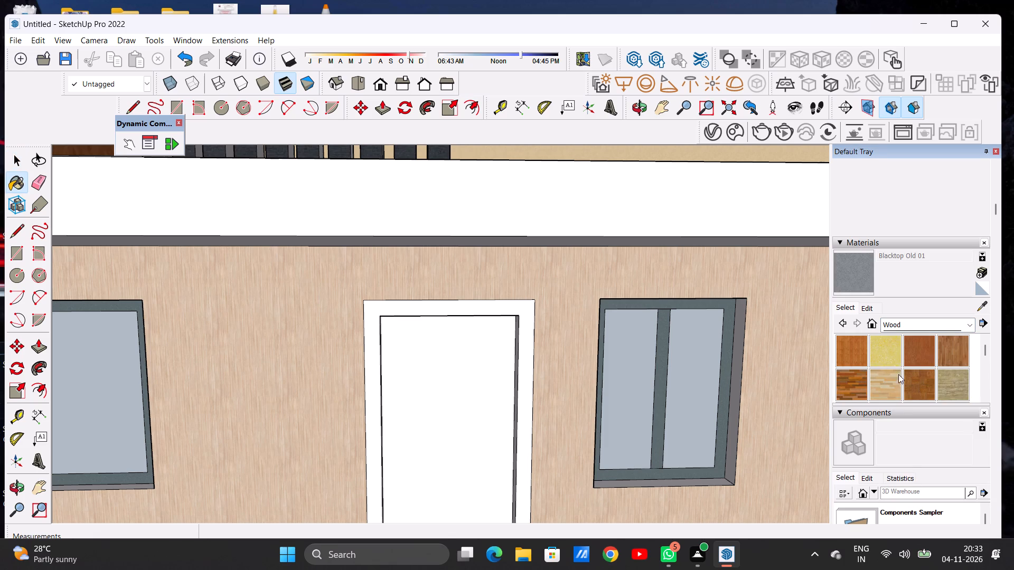
left_click(916, 378)
left_click(477, 400)
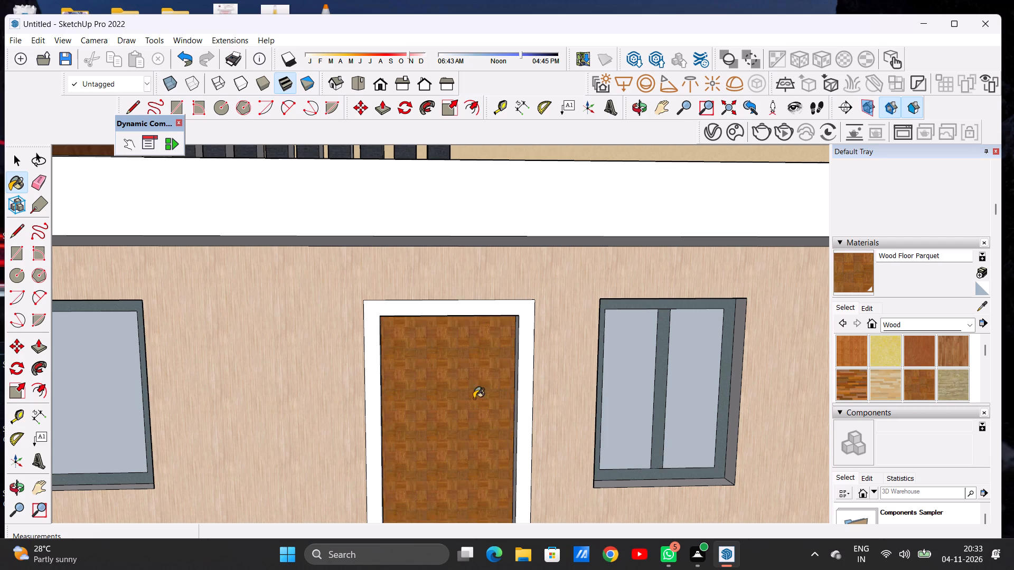
Paint the front face of the entrance door's frame with Wood Floor Light from the Wood materials.
scroll(454, 389, "down", 5)
scroll(440, 487, "up", 8)
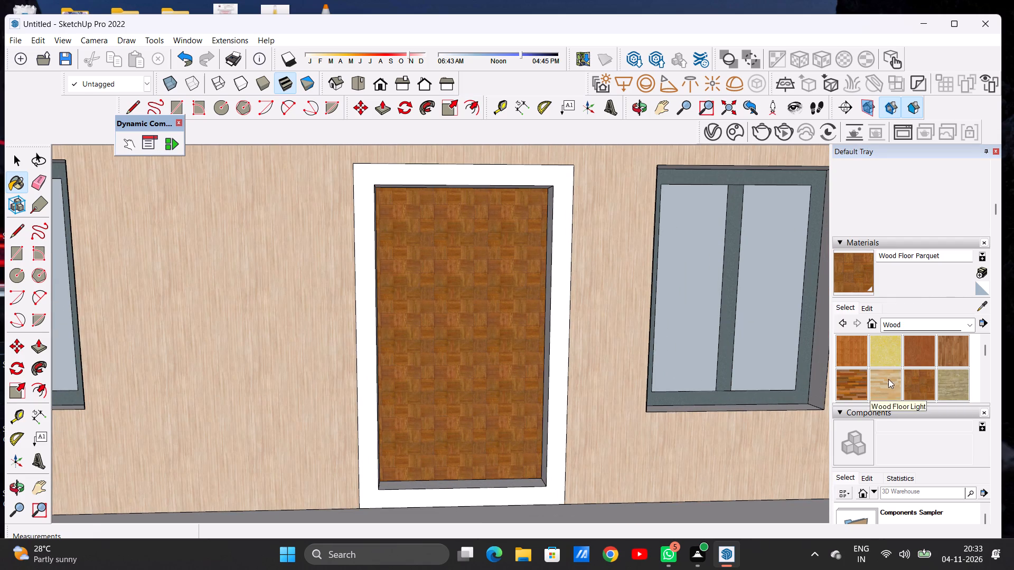
scroll(886, 382, "up", 1)
left_click(886, 382)
left_click(874, 436)
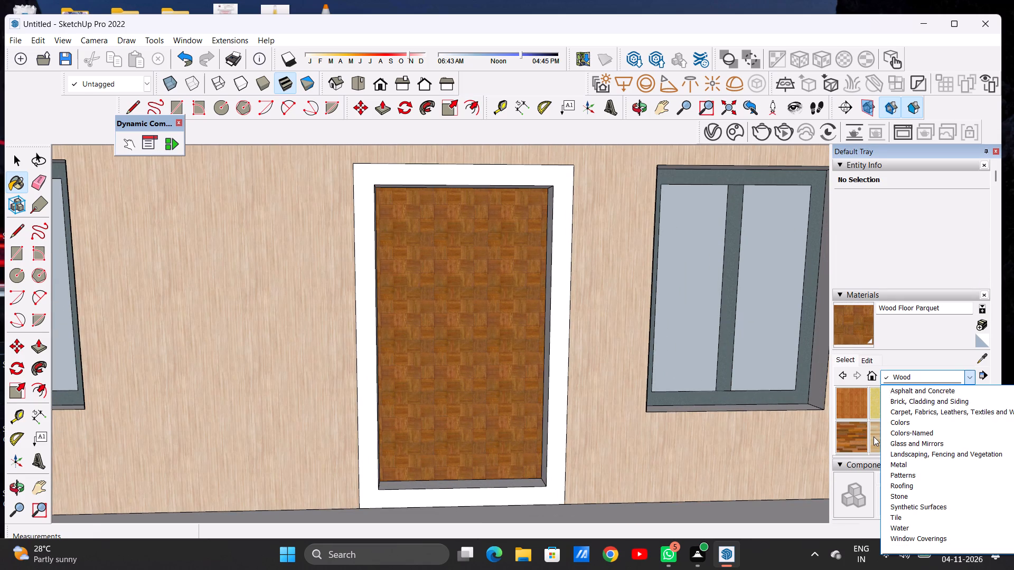
left_click(886, 430)
scroll(378, 505, "up", 5)
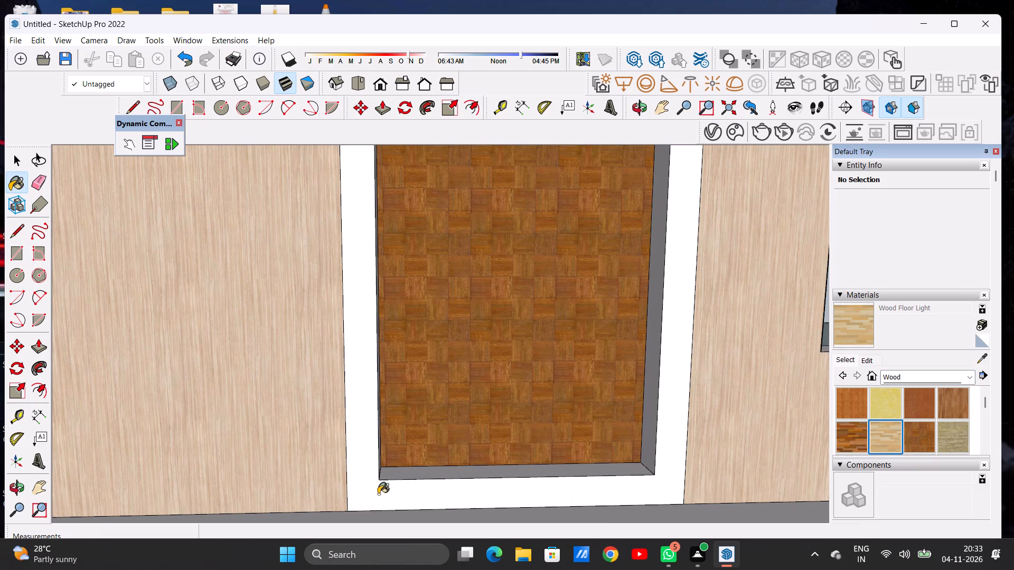
left_click(377, 494)
Paint the bottom and left inner reveals of the entrance door frame with Wood Floor Light.
scroll(406, 478, "down", 17)
scroll(452, 442, "down", 12)
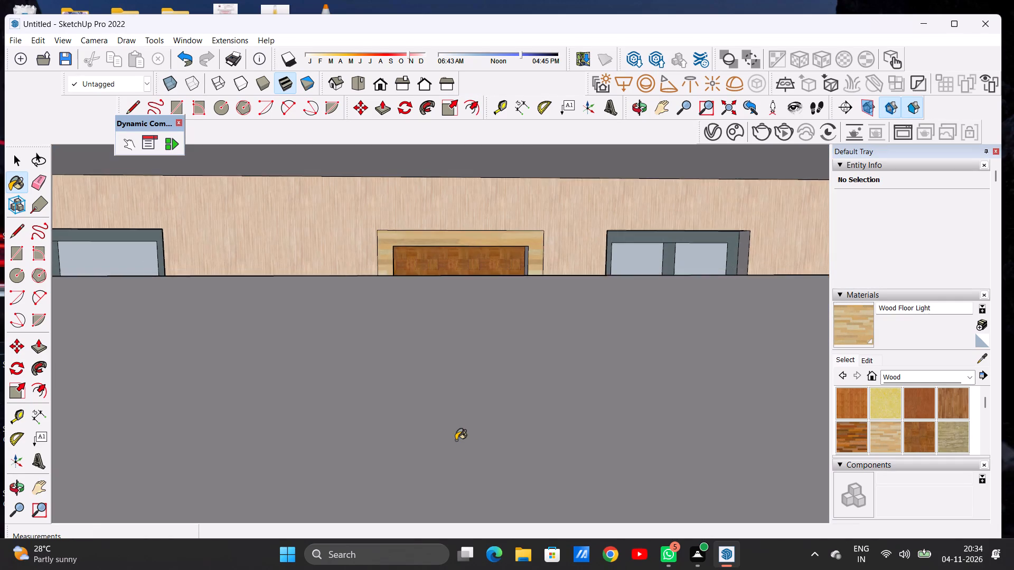
scroll(456, 440, "down", 7)
scroll(464, 432, "up", 2)
scroll(464, 432, "down", 17)
scroll(464, 436, "up", 1)
scroll(464, 439, "down", 3)
scroll(464, 450, "up", 1)
scroll(464, 450, "down", 15)
scroll(467, 451, "up", 1)
scroll(471, 449, "down", 4)
scroll(473, 458, "up", 2)
scroll(473, 458, "down", 12)
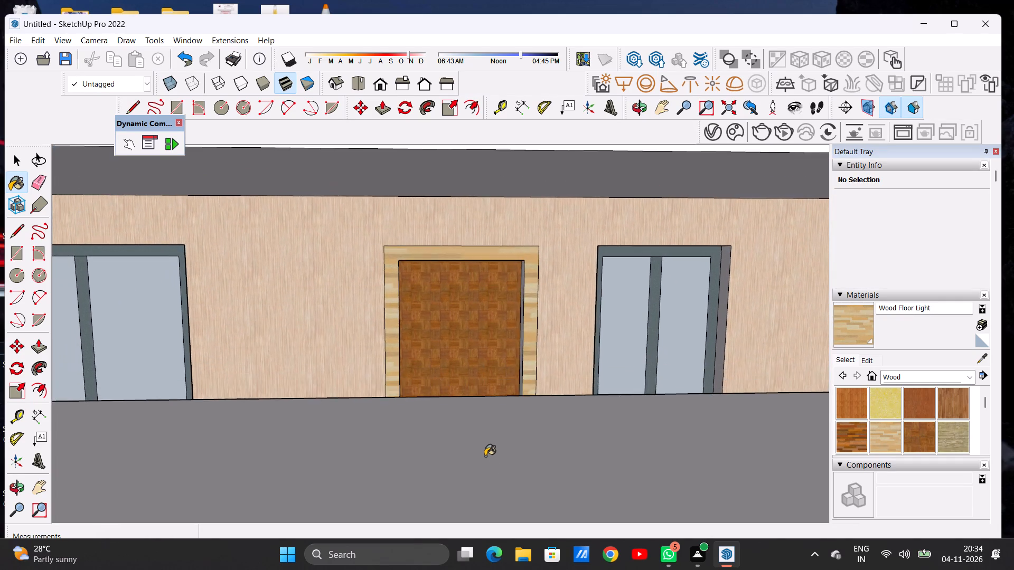
scroll(485, 456, "down", 20)
scroll(485, 456, "down", 5)
scroll(485, 389, "up", 1)
scroll(485, 389, "down", 6)
scroll(482, 402, "up", 1)
scroll(482, 402, "down", 1)
scroll(476, 369, "up", 1)
scroll(476, 369, "down", 1)
scroll(476, 368, "up", 13)
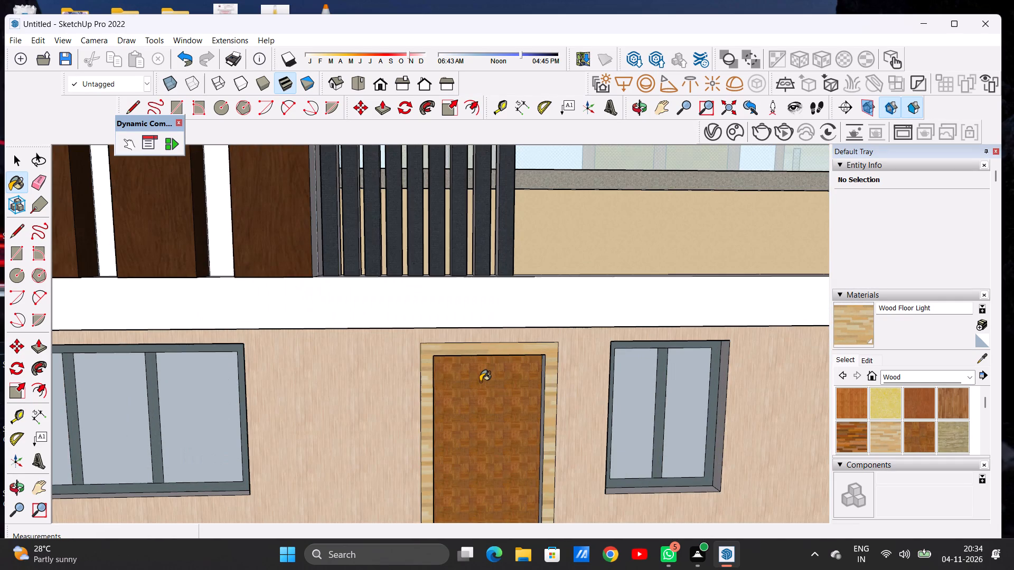
key("space")
key("o")
left_click_drag(525, 349, 474, 392)
scroll(473, 479, "up", 6)
scroll(519, 380, "down", 8)
left_click_drag(495, 434, 415, 443)
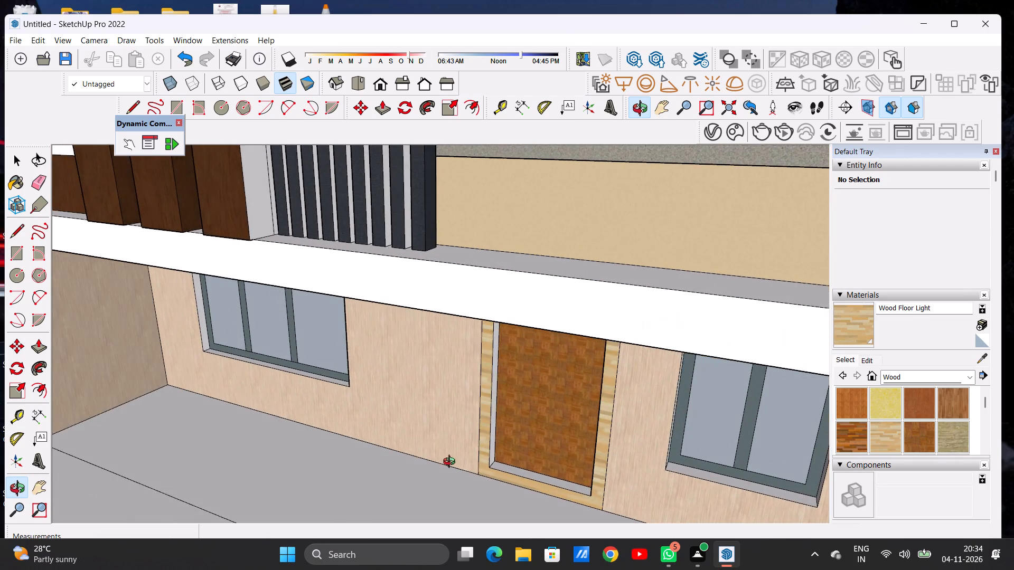
scroll(495, 465, "up", 15)
left_click(849, 325)
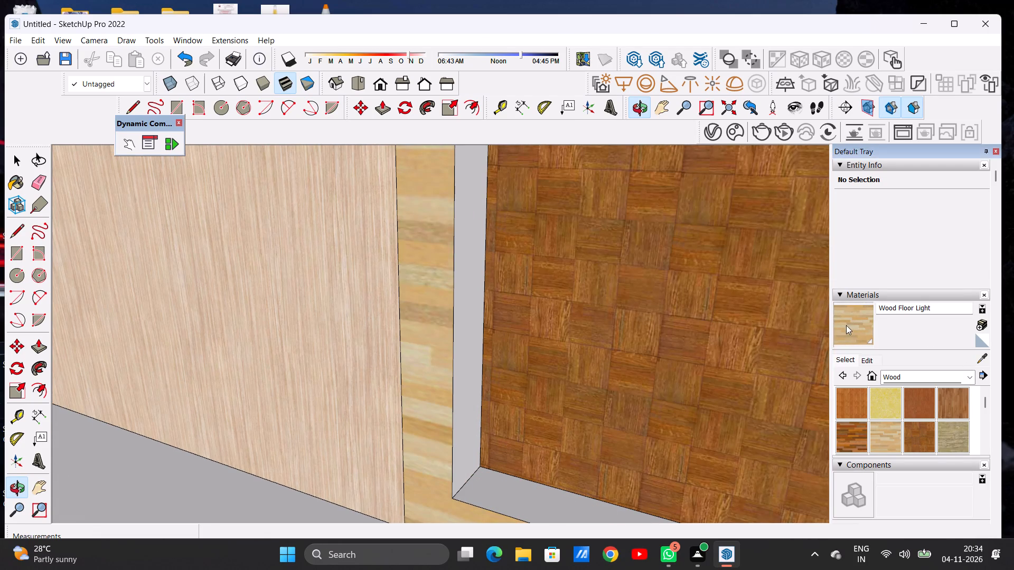
left_click(474, 487)
left_click(462, 435)
key("space")
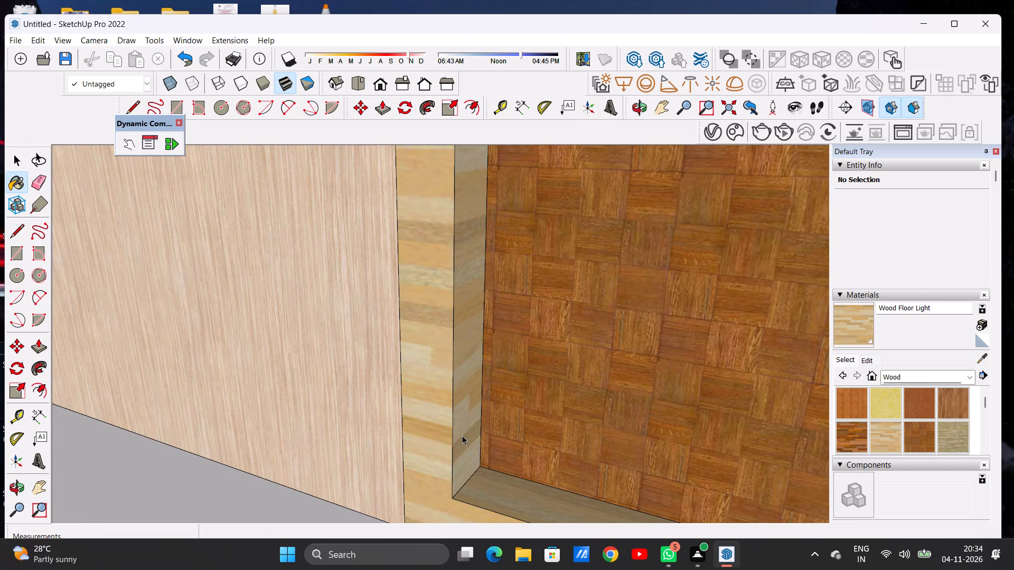
Paint the top and right inner reveals of the entrance door frame with Wood Floor Light.
type("O")
scroll(467, 426, "down", 5)
scroll(474, 435, "up", 1)
scroll(476, 435, "down", 17)
left_click_drag(518, 383, 748, 345)
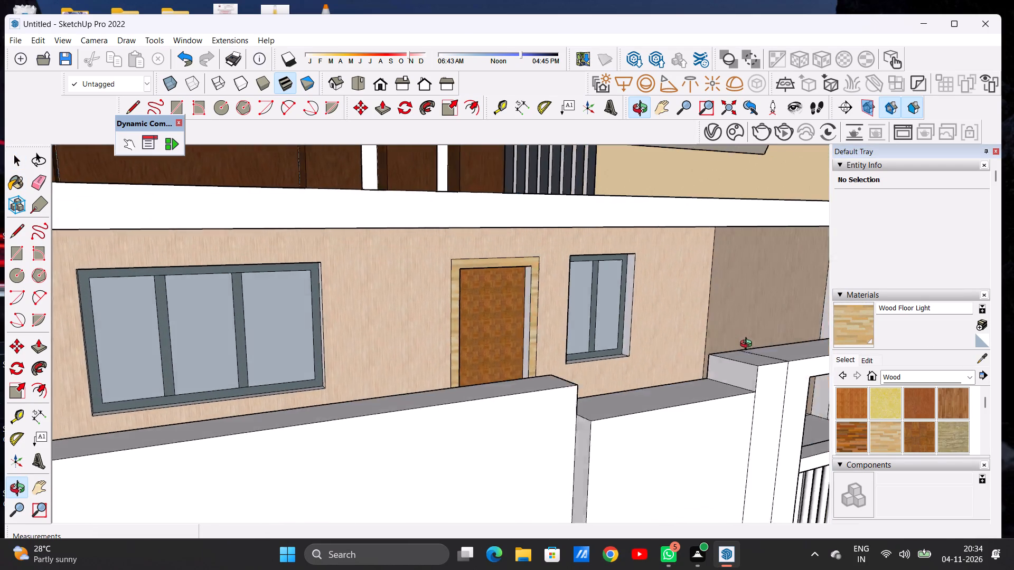
left_click_drag(748, 345, 812, 345)
scroll(477, 228, "up", 5)
scroll(483, 218, "down", 1)
scroll(483, 218, "up", 12)
left_click_drag(540, 293, 511, 229)
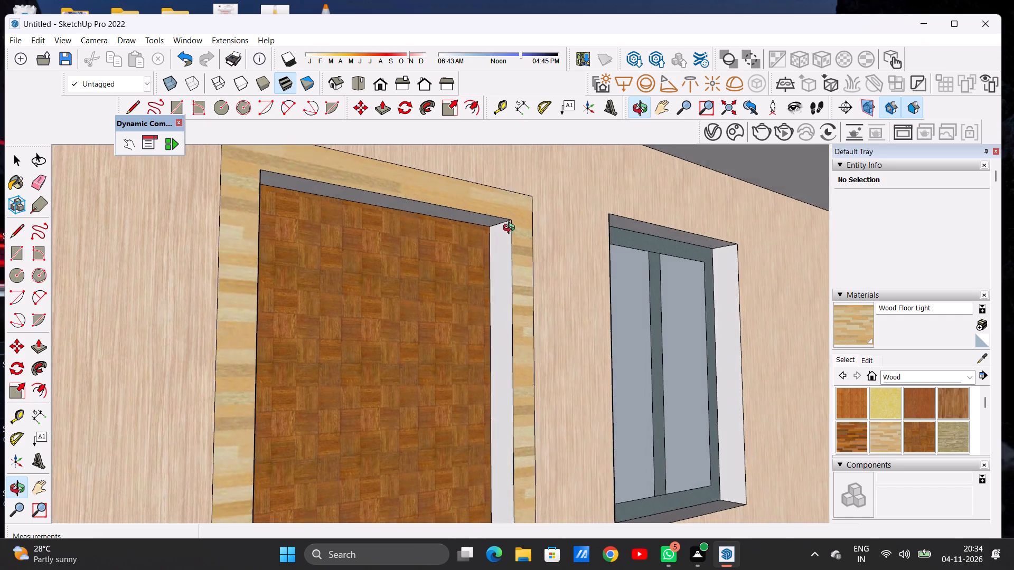
left_click_drag(511, 229, 505, 204)
scroll(496, 203, "up", 1)
scroll(496, 203, "down", 1)
scroll(496, 203, "up", 4)
left_click(856, 324)
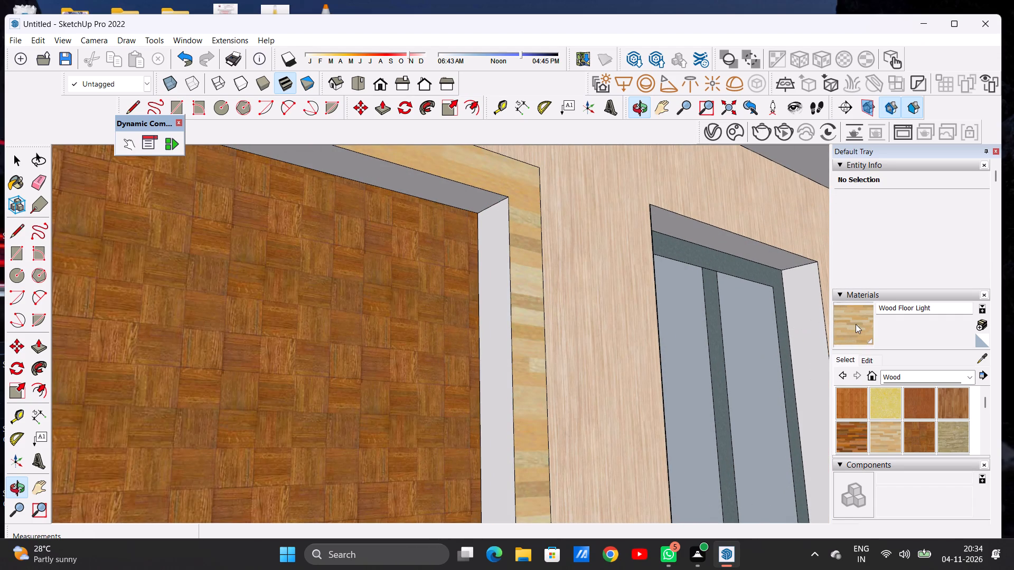
left_click(469, 191)
left_click(486, 237)
key("space")
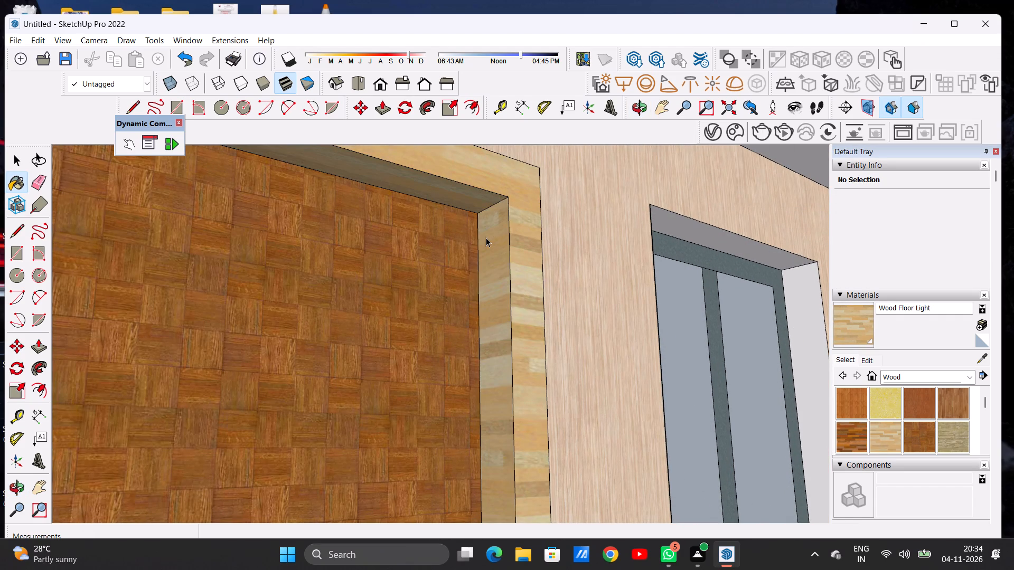
Switch back to the standard front view of the house's facade.
type("O")
scroll(547, 273, "down", 20)
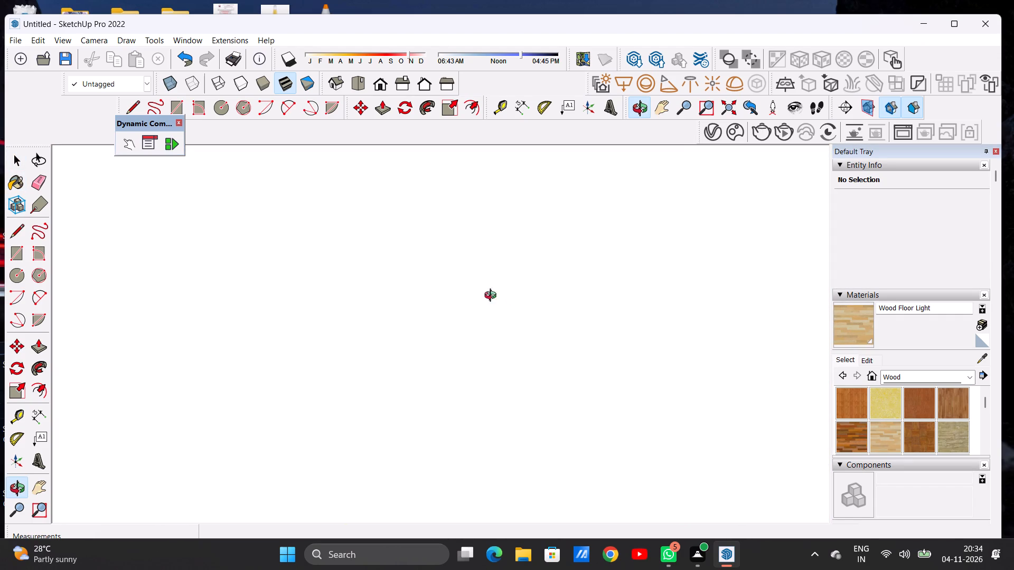
left_click(639, 103)
left_click(375, 84)
scroll(480, 298, "down", 2)
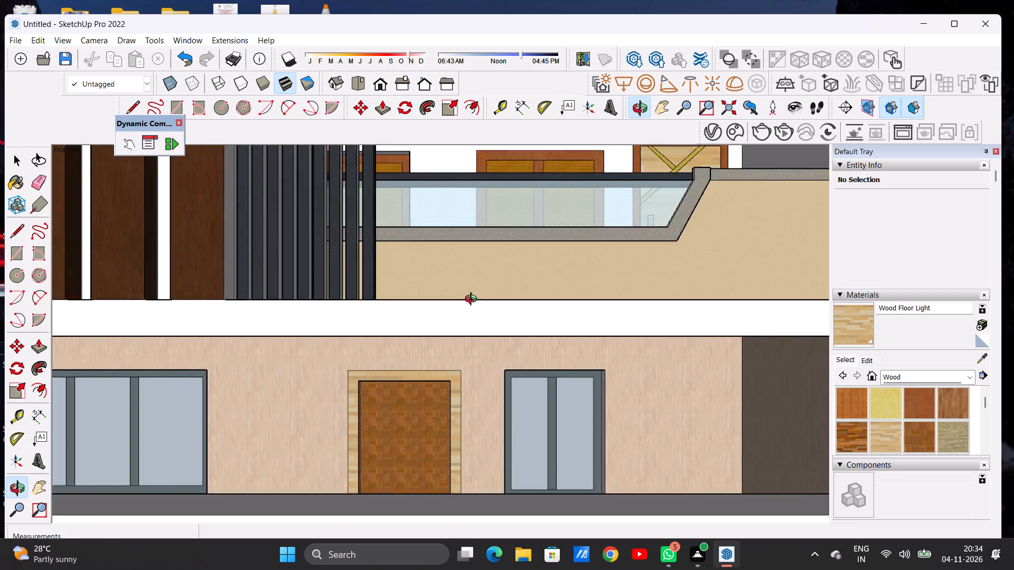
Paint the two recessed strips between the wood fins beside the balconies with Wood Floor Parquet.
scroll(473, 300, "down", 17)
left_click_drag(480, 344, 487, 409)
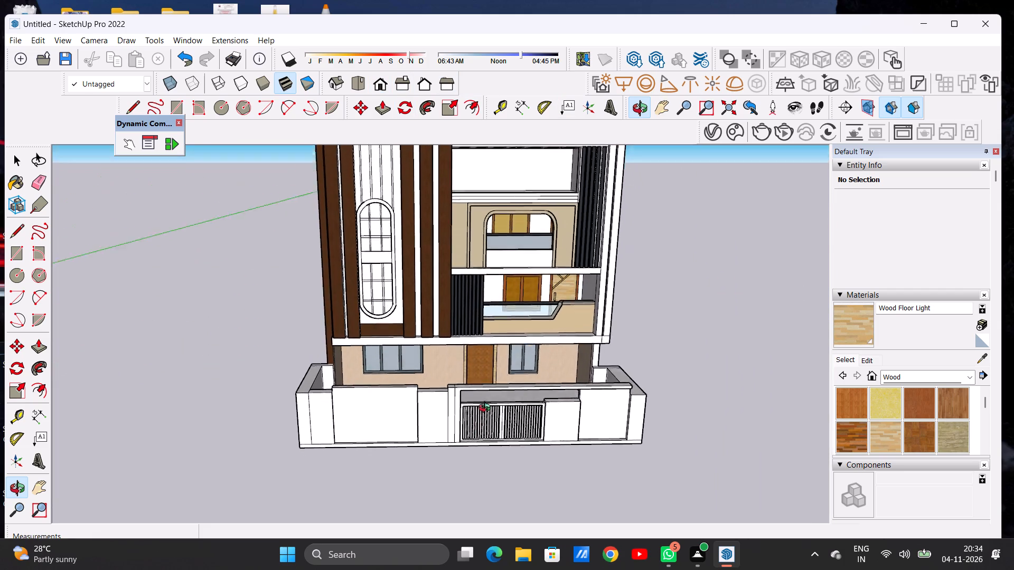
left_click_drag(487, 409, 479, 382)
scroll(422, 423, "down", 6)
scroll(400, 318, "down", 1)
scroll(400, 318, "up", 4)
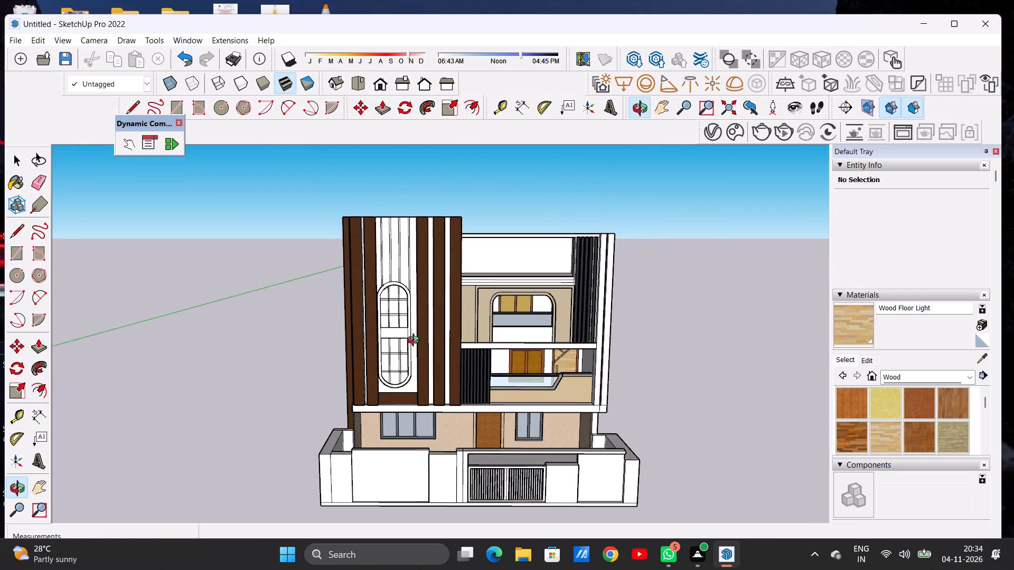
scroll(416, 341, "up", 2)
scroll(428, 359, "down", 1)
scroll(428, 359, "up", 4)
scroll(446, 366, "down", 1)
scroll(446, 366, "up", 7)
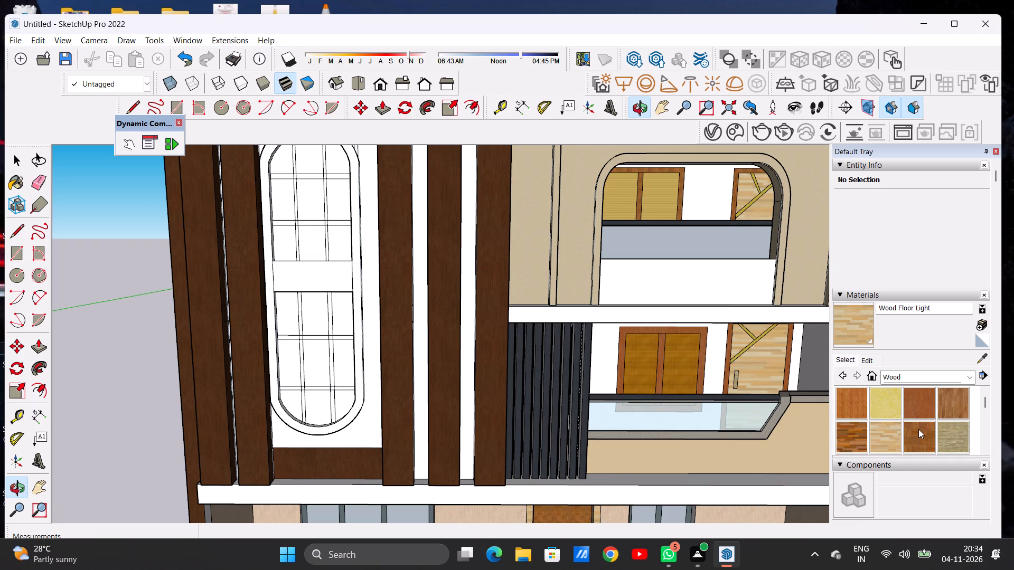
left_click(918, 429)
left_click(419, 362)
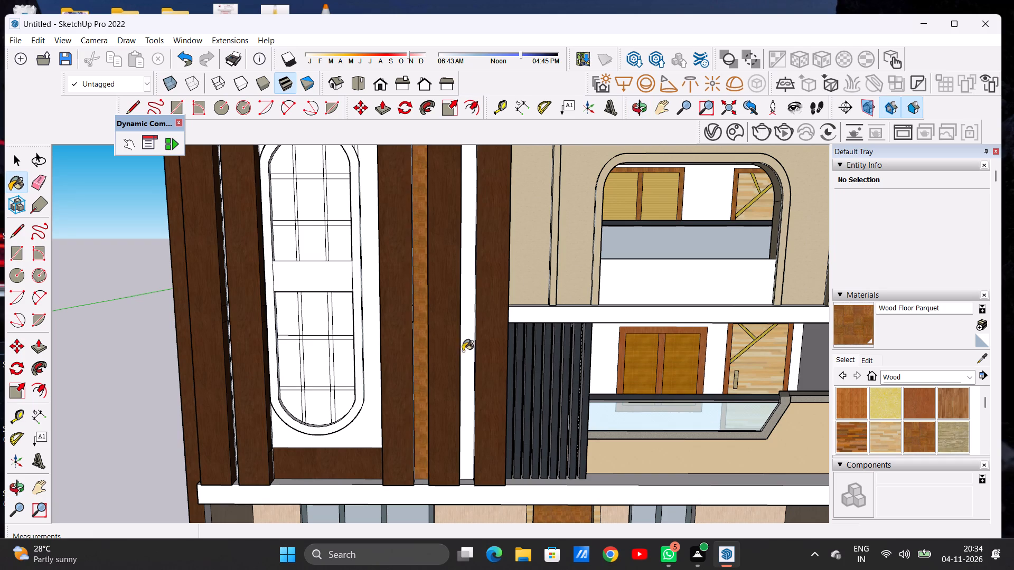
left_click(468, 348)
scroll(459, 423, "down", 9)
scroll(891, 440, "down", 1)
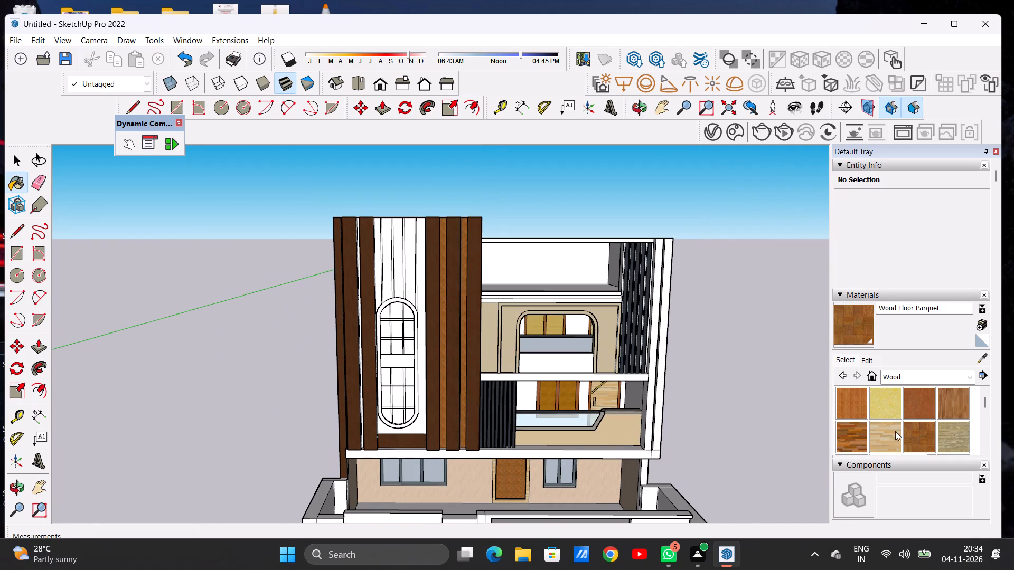
Paint the two recessed strips between the wood fins beside the balconies with Wood Veneer 02.
left_click(916, 406)
left_click(944, 406)
scroll(431, 406, "up", 4)
scroll(431, 406, "down", 1)
scroll(431, 406, "up", 3)
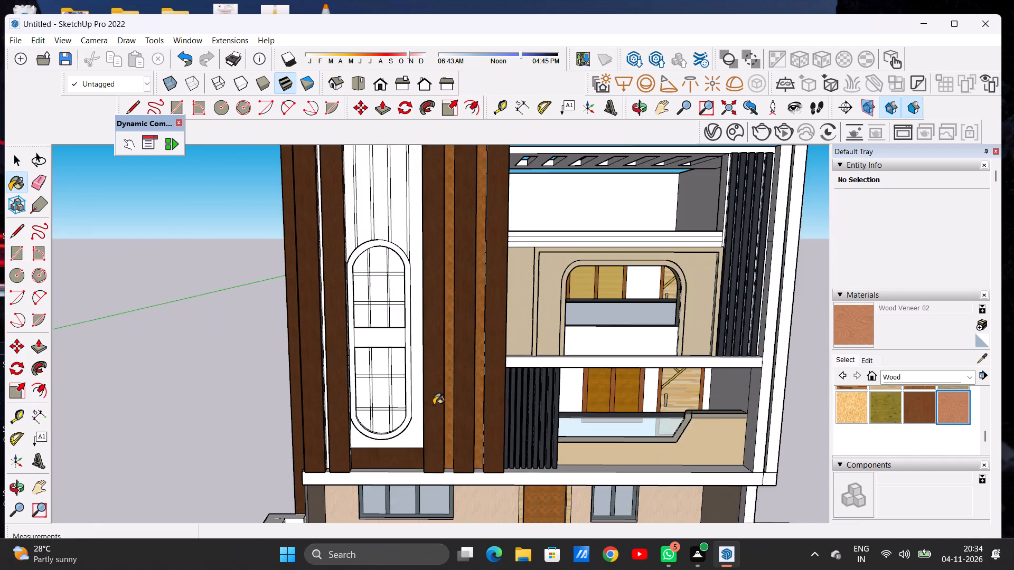
scroll(434, 405, "up", 7)
left_click(403, 426)
left_click(472, 421)
scroll(434, 449, "down", 2)
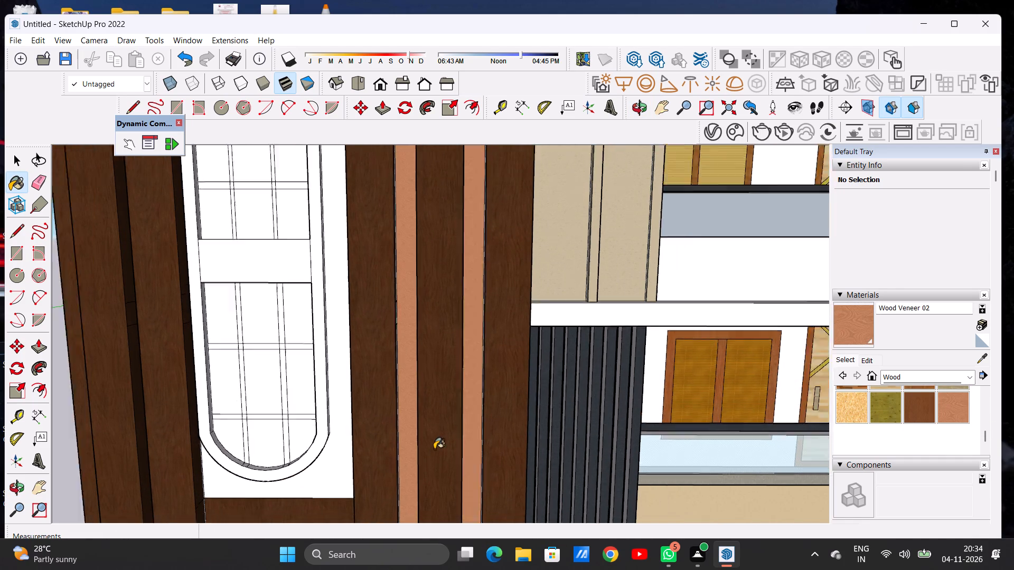
scroll(434, 449, "down", 17)
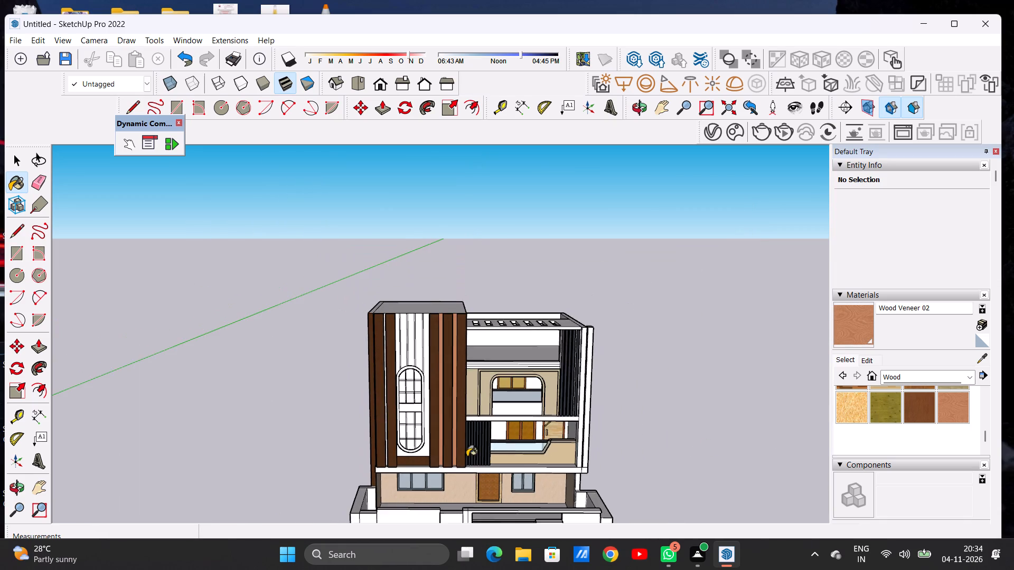
scroll(392, 449, "down", 4)
Paint the recessed strip between the two wood fins on the tower's outer side with Wood Veneer 02.
scroll(430, 453, "up", 8)
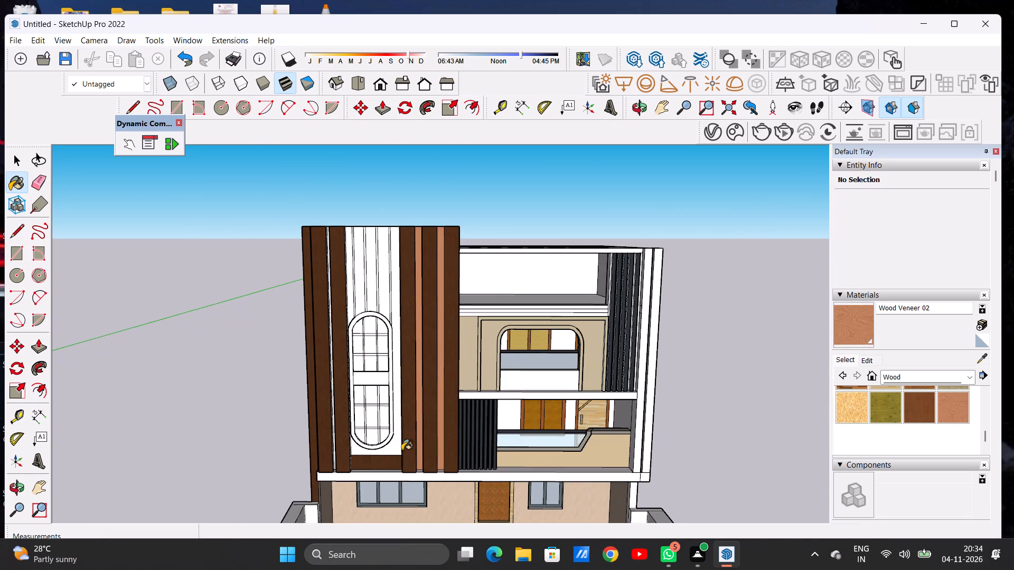
scroll(251, 451, "up", 6)
scroll(386, 424, "up", 12)
left_click(448, 410)
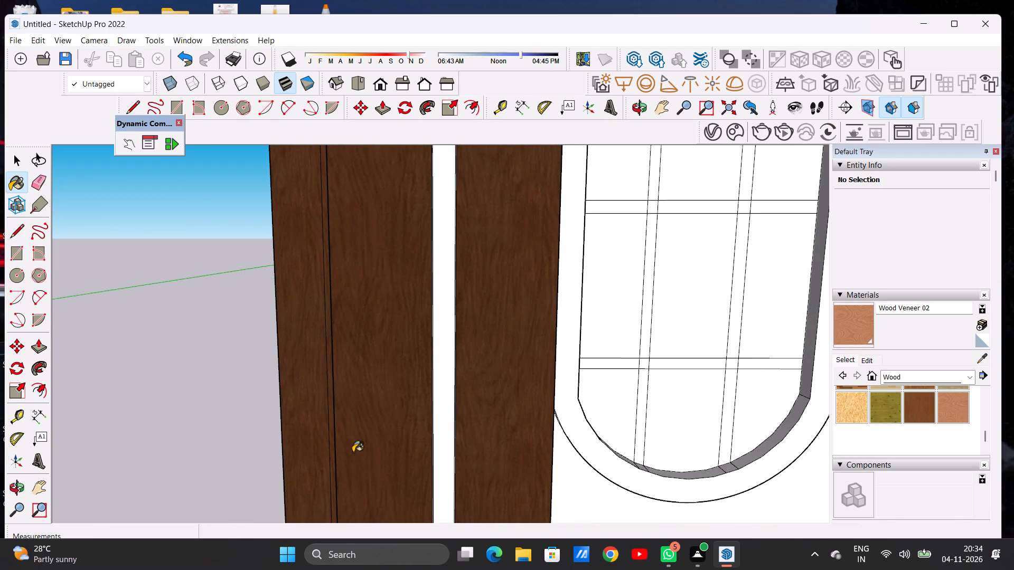
Paint the front face of the tall arched window's surrounding frame with Wood Veneer 02.
scroll(352, 453, "down", 5)
scroll(352, 457, "up", 2)
scroll(352, 457, "down", 20)
scroll(352, 457, "down", 8)
scroll(390, 433, "up", 2)
scroll(390, 433, "down", 1)
scroll(390, 433, "up", 17)
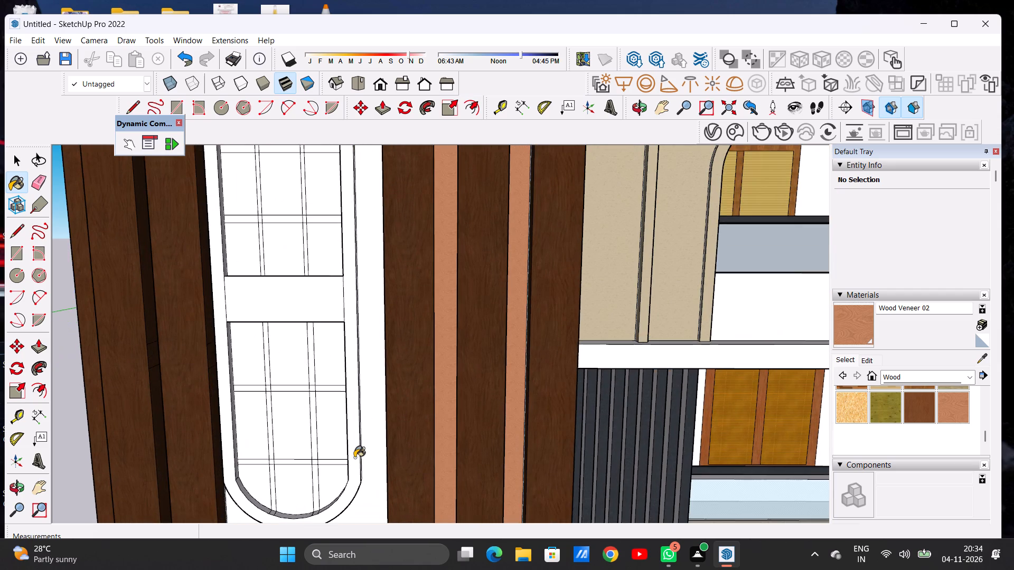
left_click(354, 458)
Paint the wall around the arched window and the three panels above its arch with Wood Floor Light.
scroll(464, 454, "down", 12)
scroll(508, 442, "down", 4)
scroll(438, 376, "up", 3)
scroll(438, 376, "down", 1)
scroll(438, 376, "up", 8)
scroll(445, 355, "down", 5)
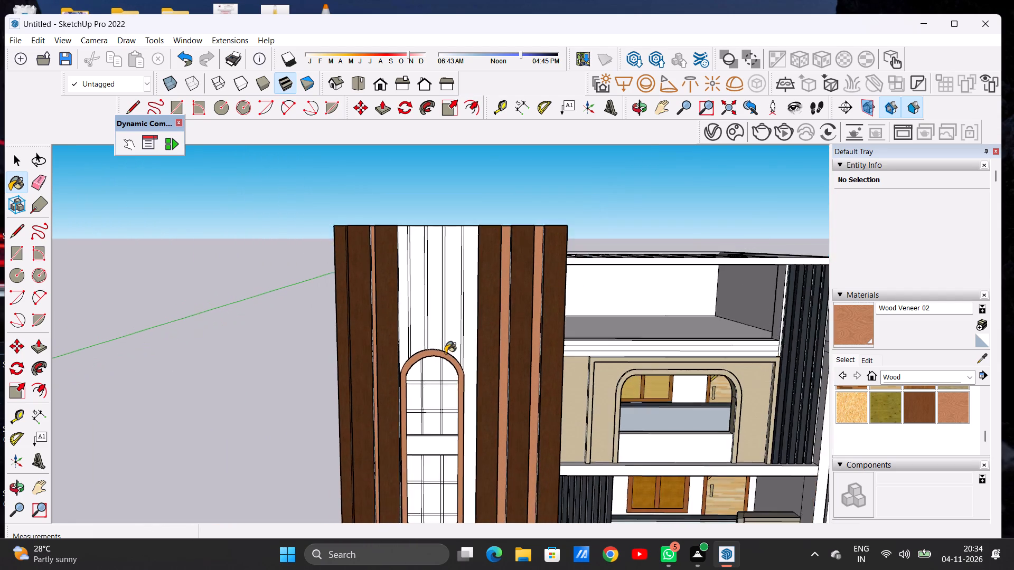
scroll(445, 353, "down", 3)
scroll(424, 431, "up", 10)
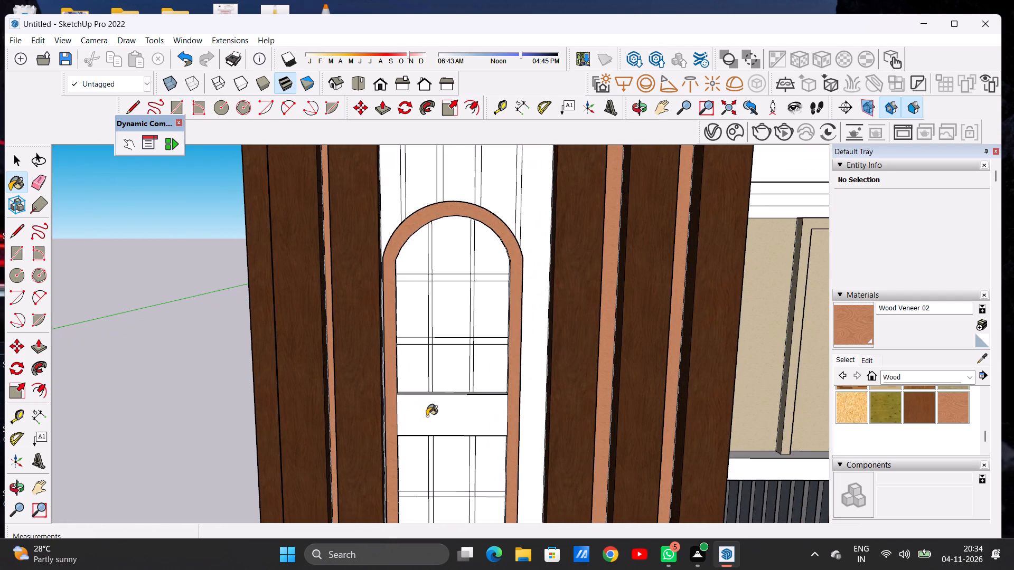
scroll(427, 398, "down", 12)
scroll(438, 297, "up", 4)
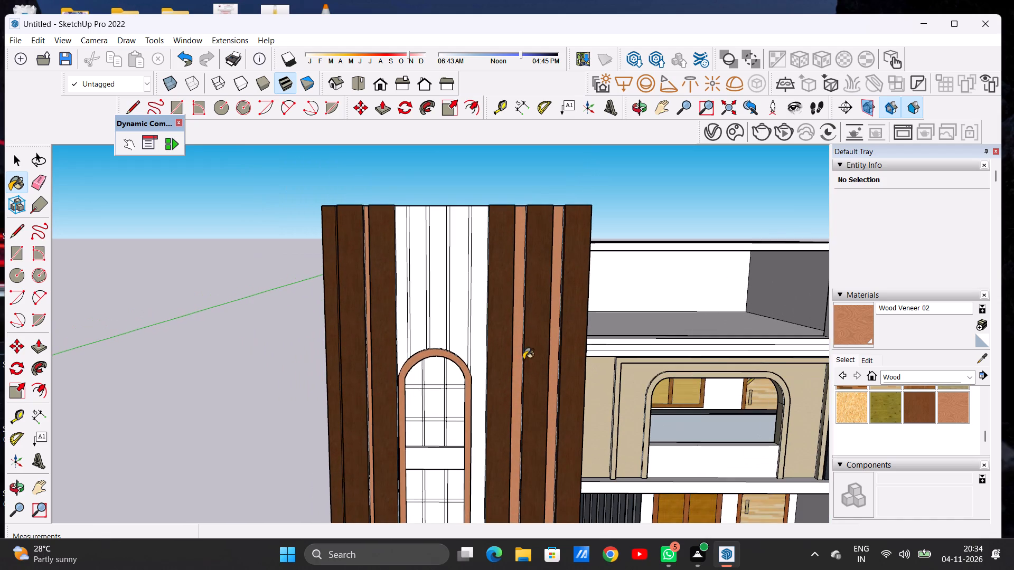
scroll(878, 408, "up", 2)
left_click(889, 429)
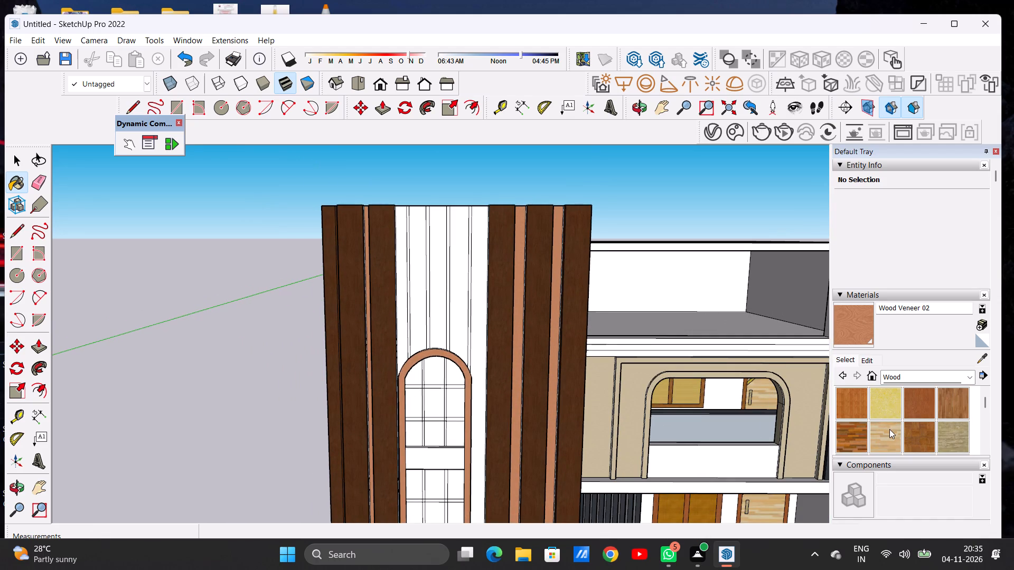
scroll(421, 290, "up", 5)
left_click(390, 322)
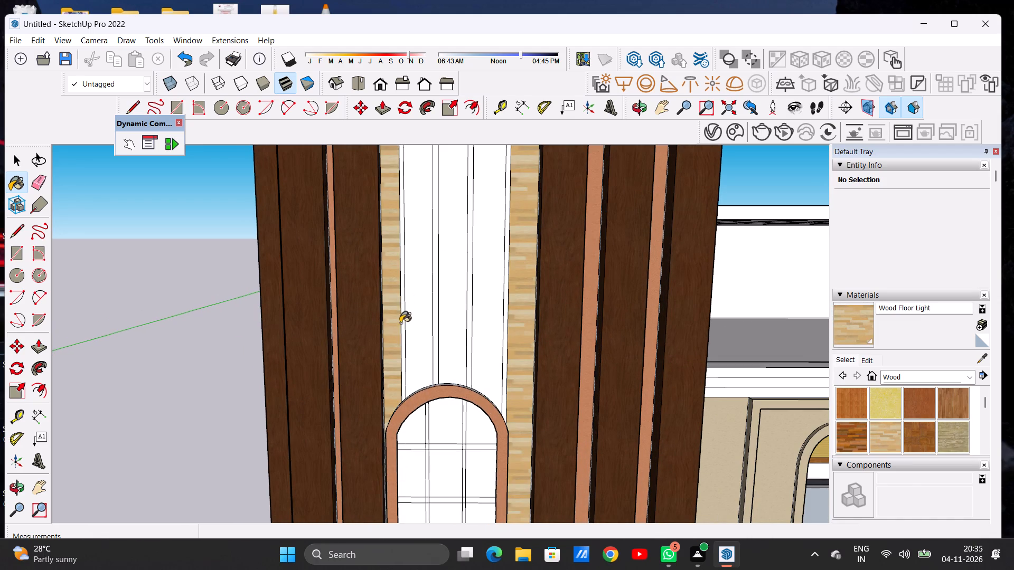
left_click(418, 318)
left_click(457, 319)
left_click(480, 322)
scroll(485, 309, "down", 4)
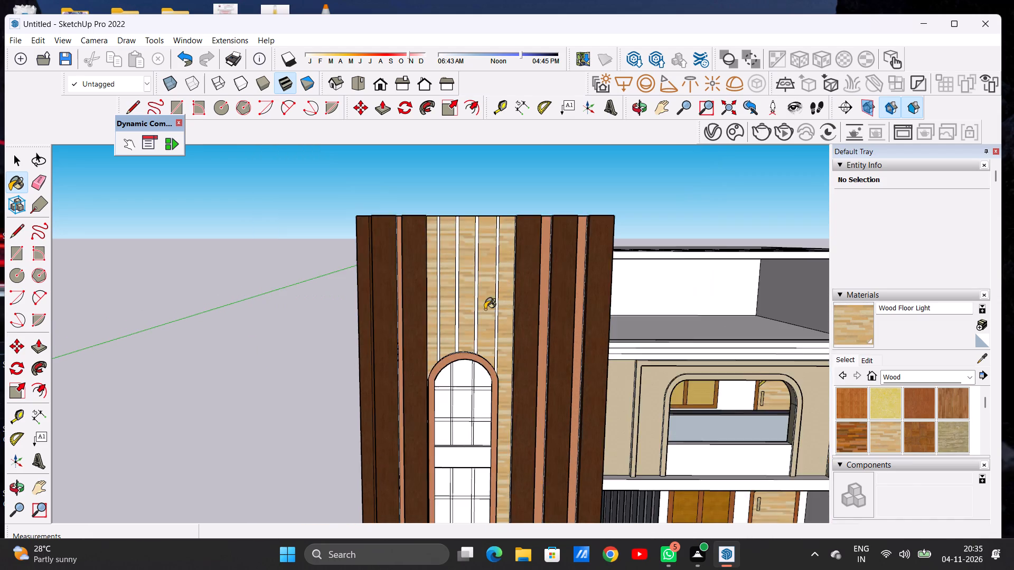
scroll(485, 309, "down", 10)
scroll(480, 301, "up", 5)
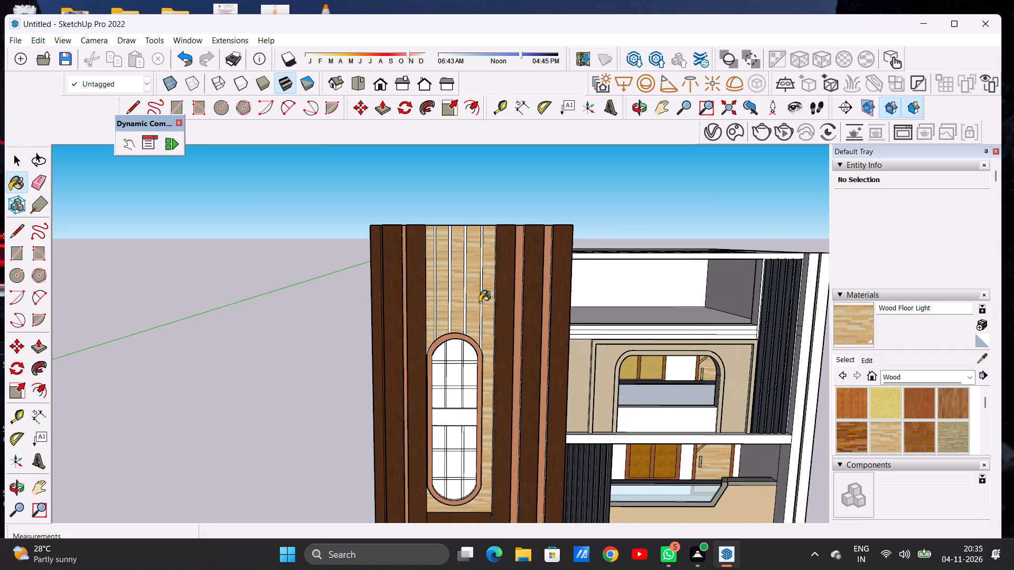
key("space")
Paint the horizontal band across the middle of the arched window with Wood Veneer 02.
scroll(449, 411, "up", 5)
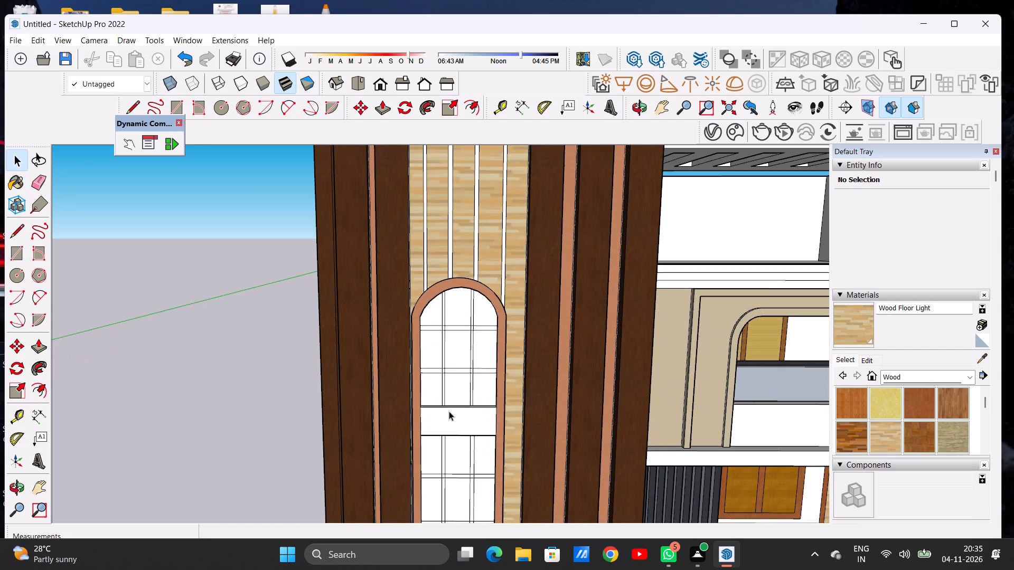
scroll(894, 426, "down", 2)
left_click(946, 402)
left_click(466, 419)
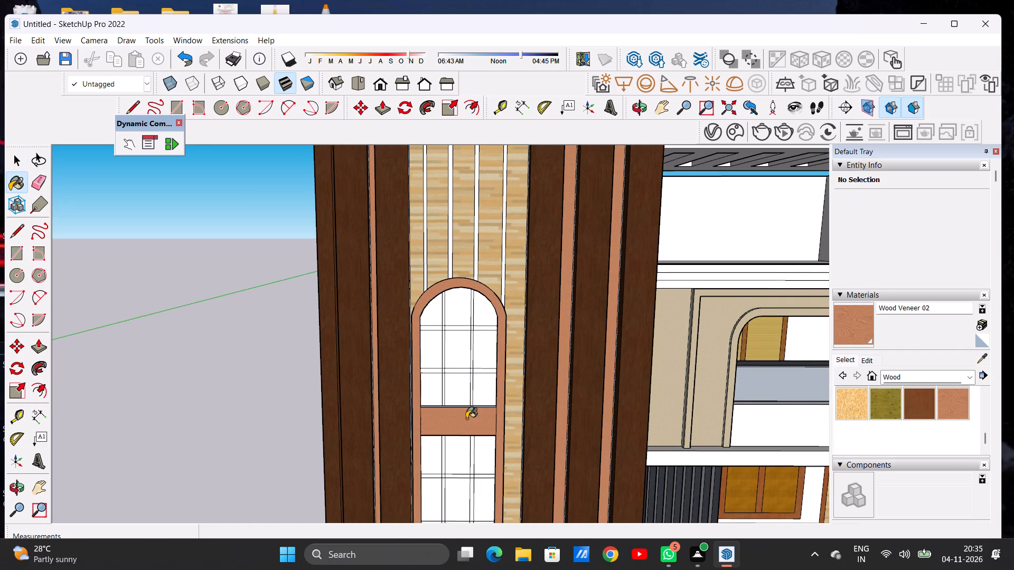
key("space")
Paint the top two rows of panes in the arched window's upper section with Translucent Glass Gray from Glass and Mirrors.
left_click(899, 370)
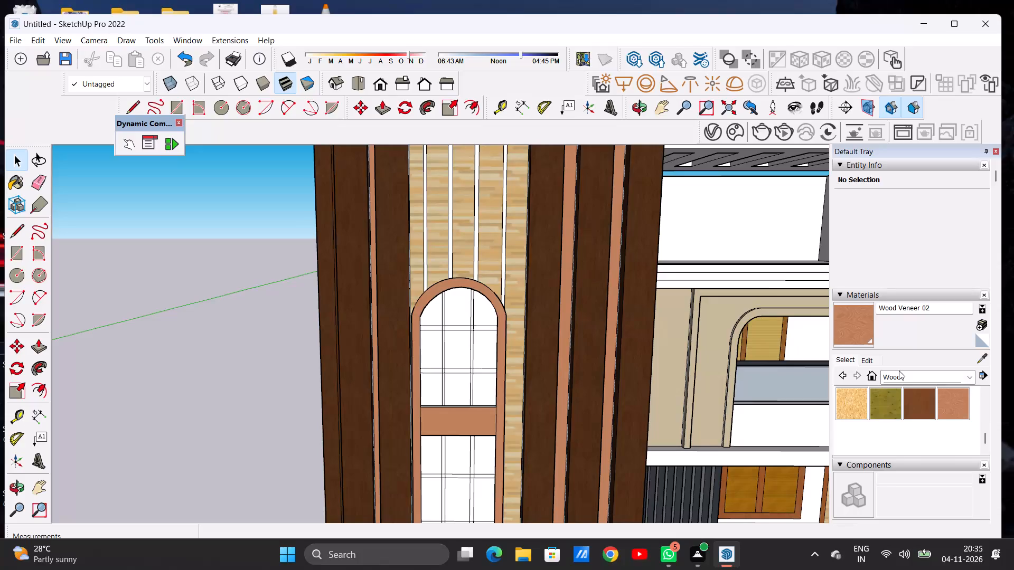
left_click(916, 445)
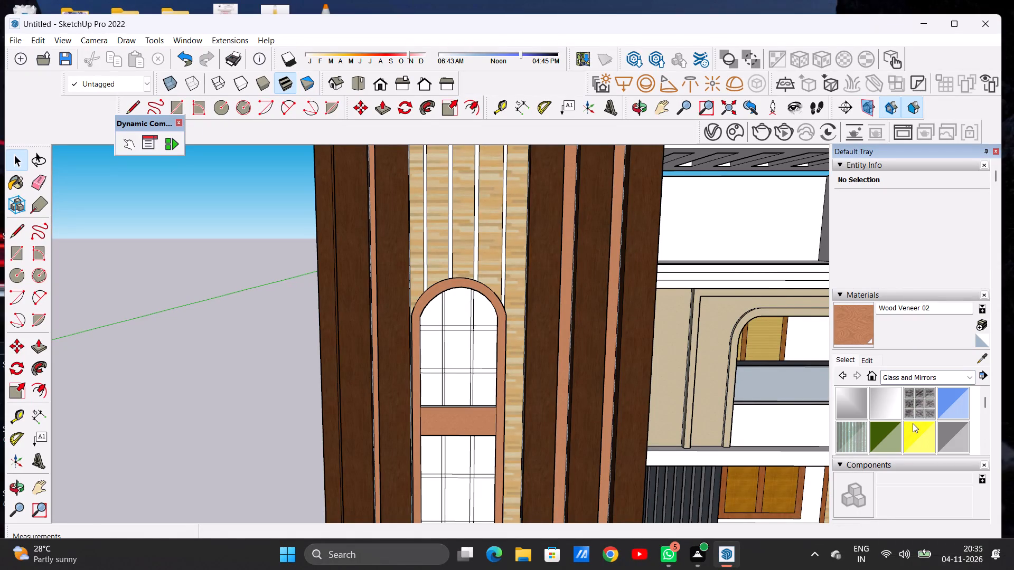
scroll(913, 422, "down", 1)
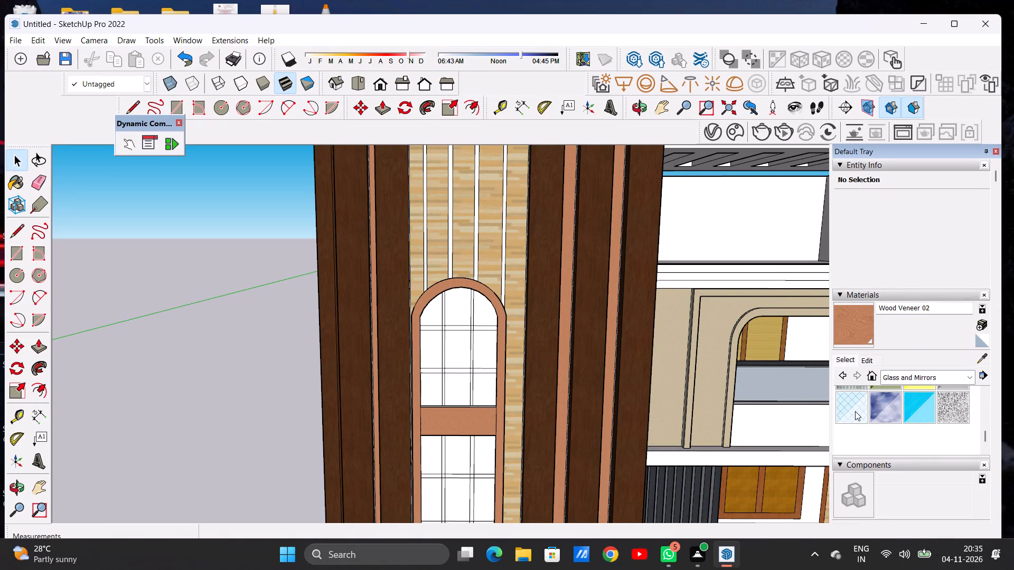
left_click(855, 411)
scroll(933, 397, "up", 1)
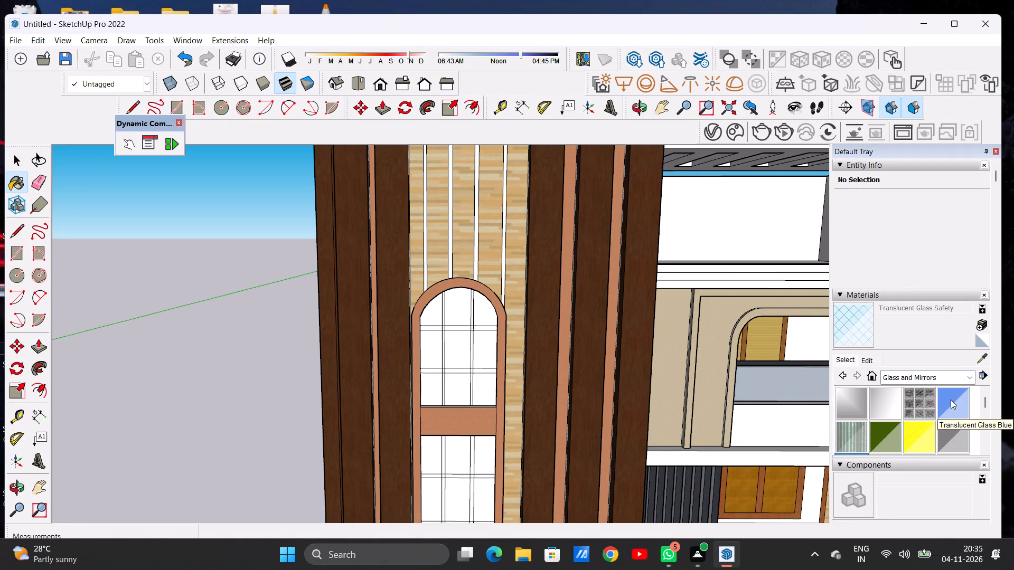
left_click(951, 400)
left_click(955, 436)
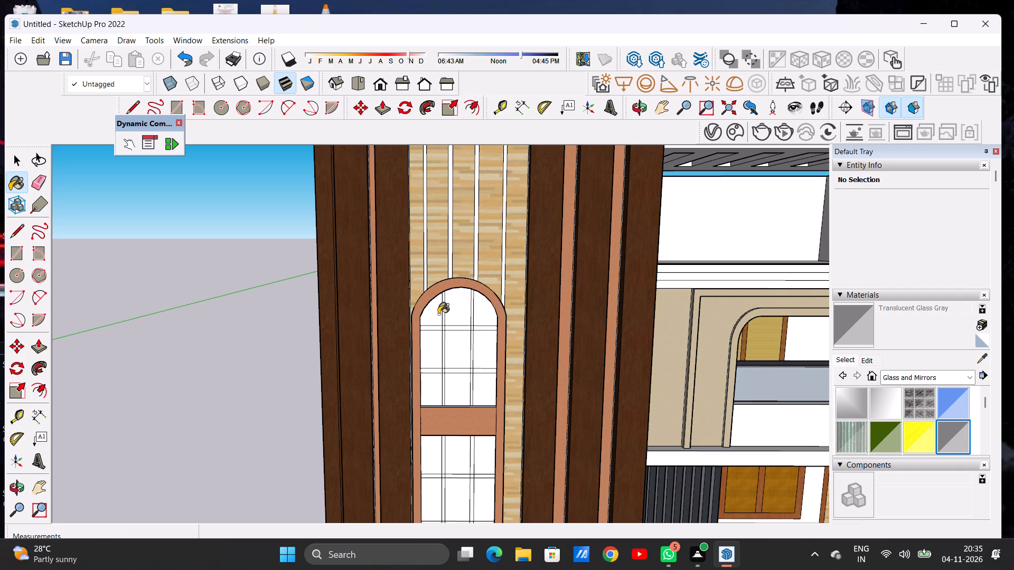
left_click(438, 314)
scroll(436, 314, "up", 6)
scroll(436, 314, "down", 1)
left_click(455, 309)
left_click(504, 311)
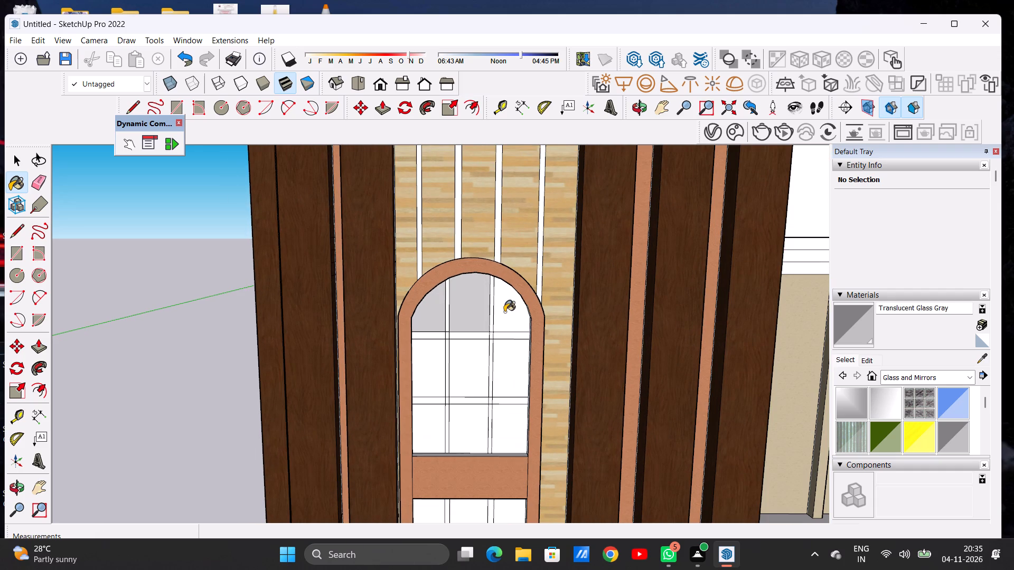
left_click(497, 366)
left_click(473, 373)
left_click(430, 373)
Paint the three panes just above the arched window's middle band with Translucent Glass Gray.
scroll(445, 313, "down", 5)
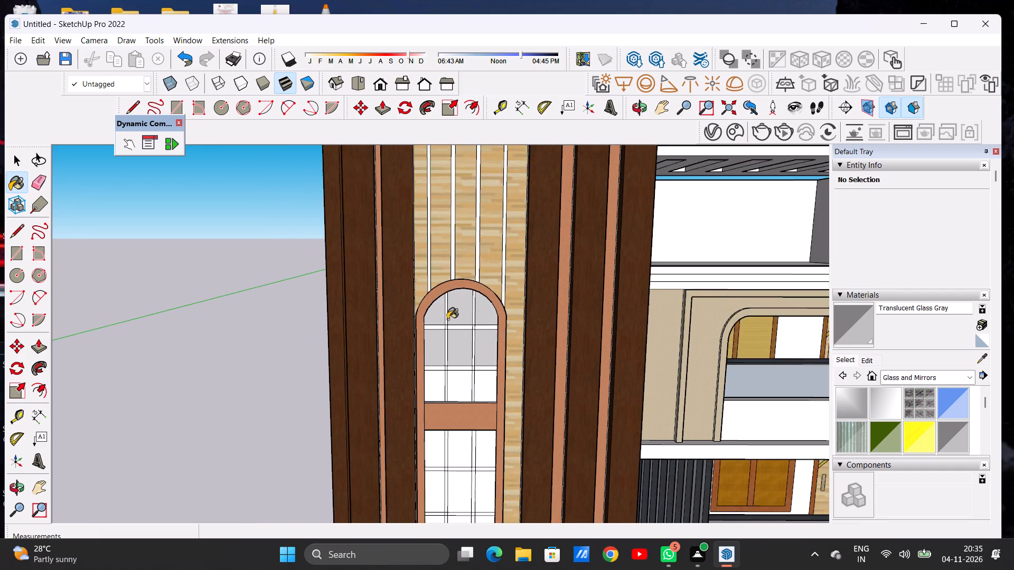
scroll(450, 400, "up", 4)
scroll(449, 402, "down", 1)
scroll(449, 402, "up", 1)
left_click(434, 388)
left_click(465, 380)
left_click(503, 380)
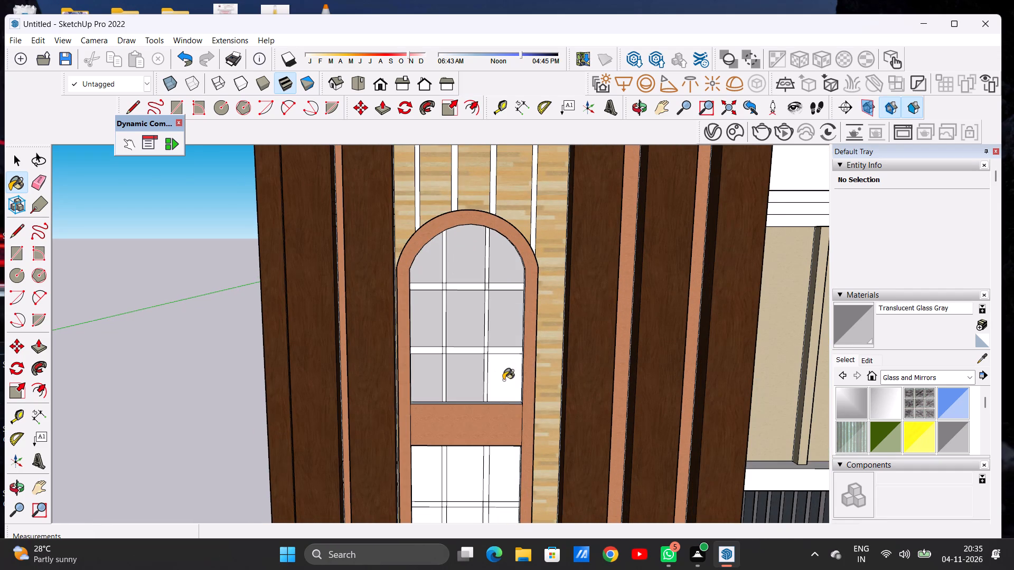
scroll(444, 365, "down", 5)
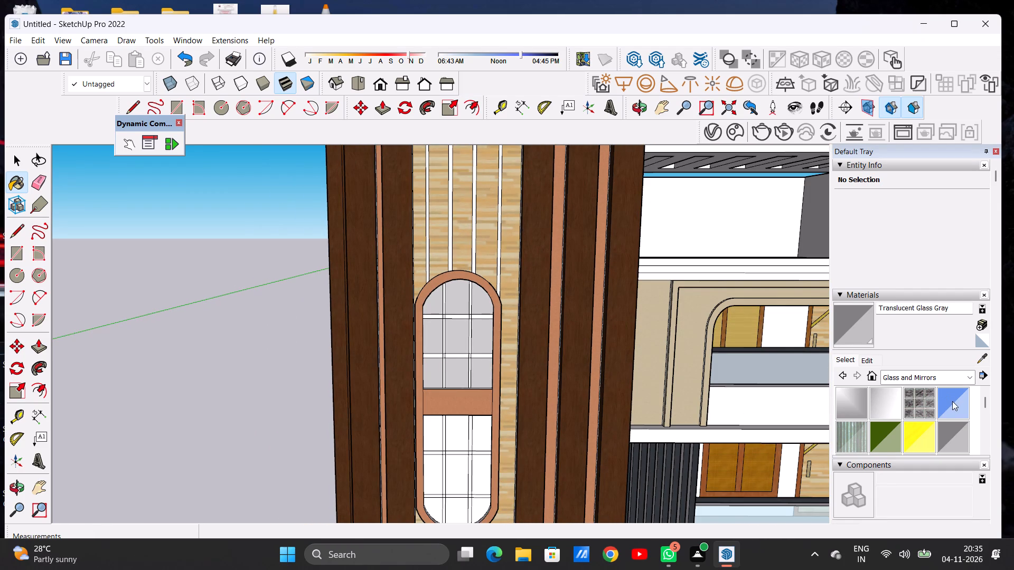
Paint the top two rows of panes in the arched window's upper section with Translucent Glass Blue.
left_click(952, 401)
scroll(473, 318, "up", 13)
left_click(400, 295)
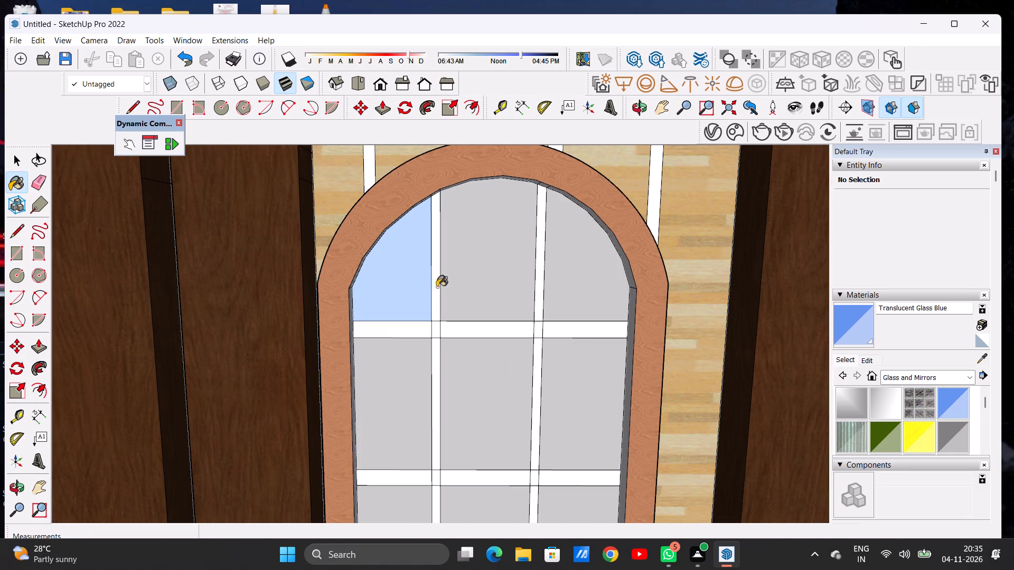
left_click(458, 283)
left_click(574, 284)
left_click(574, 376)
left_click(477, 393)
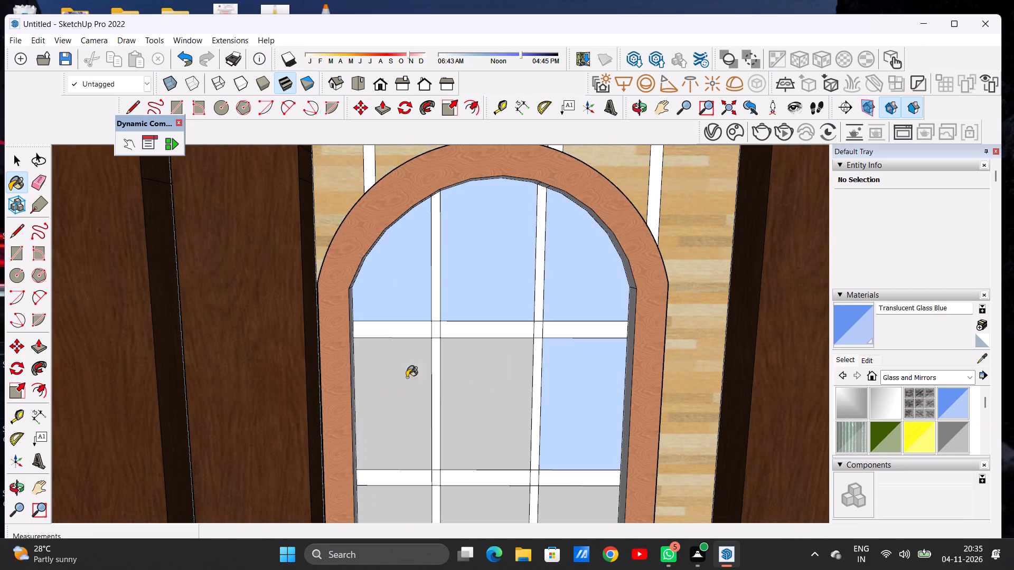
left_click(417, 370)
Paint the three panes just above the arched window's middle band with Translucent Glass Blue.
scroll(427, 305, "down", 14)
scroll(418, 377, "up", 5)
scroll(418, 378, "down", 1)
scroll(418, 378, "up", 3)
scroll(423, 359, "down", 1)
scroll(423, 359, "up", 5)
left_click(423, 359)
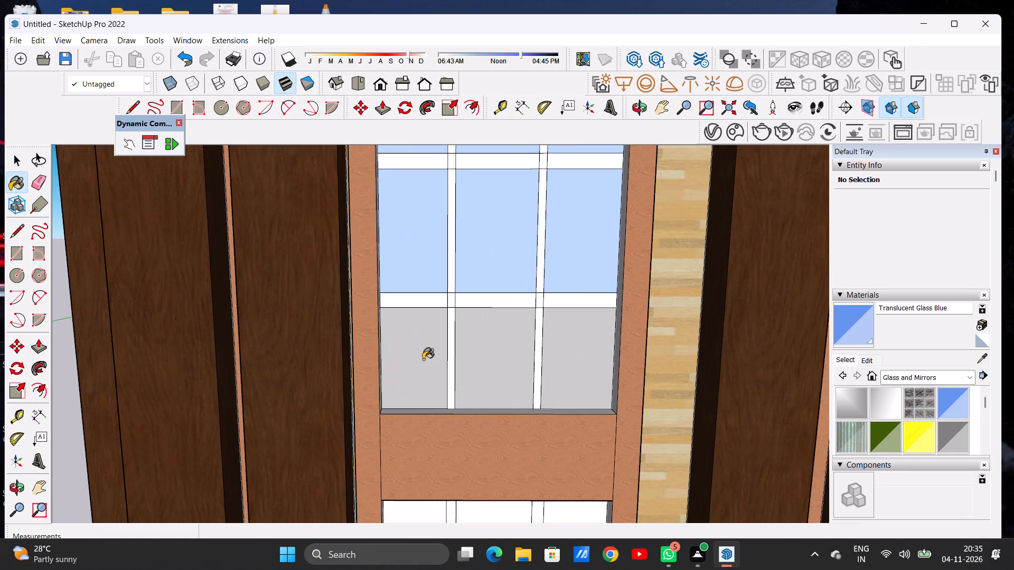
left_click(506, 359)
left_click(562, 359)
Paint the top two rows of panes in the arched window's lower section with Translucent Glass Blue.
scroll(470, 296, "down", 15)
scroll(453, 412, "up", 4)
scroll(453, 413, "down", 1)
scroll(453, 413, "up", 3)
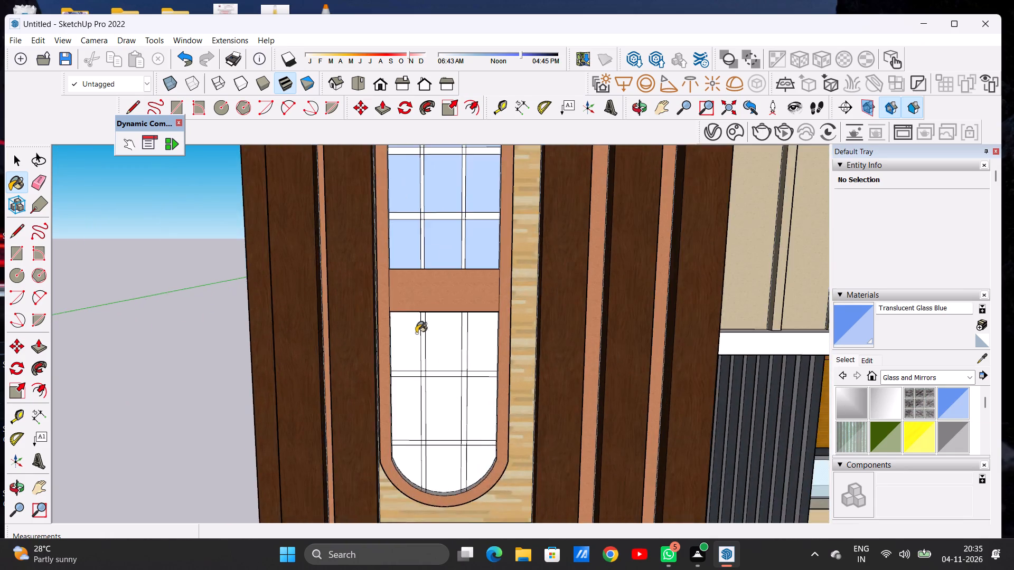
scroll(411, 325, "down", 1)
scroll(411, 325, "up", 6)
left_click(402, 353)
left_click(471, 355)
left_click(519, 357)
left_click(514, 443)
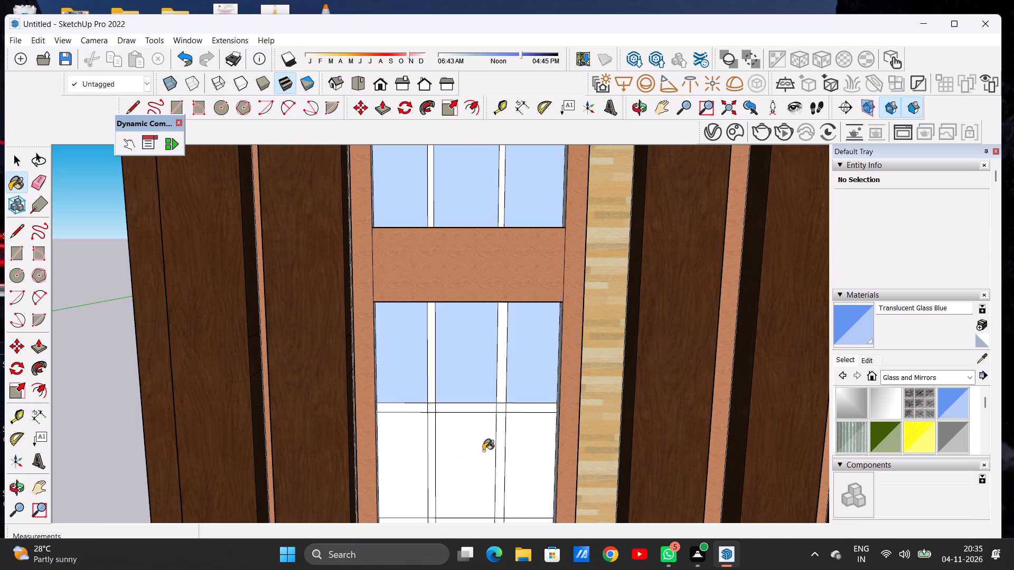
left_click(464, 454)
left_click(388, 460)
Paint the three curved panes at the bottom of the arched window's lower section with Translucent Glass Blue.
scroll(442, 341, "down", 7)
scroll(428, 313, "up", 1)
scroll(428, 313, "down", 4)
scroll(437, 457, "up", 12)
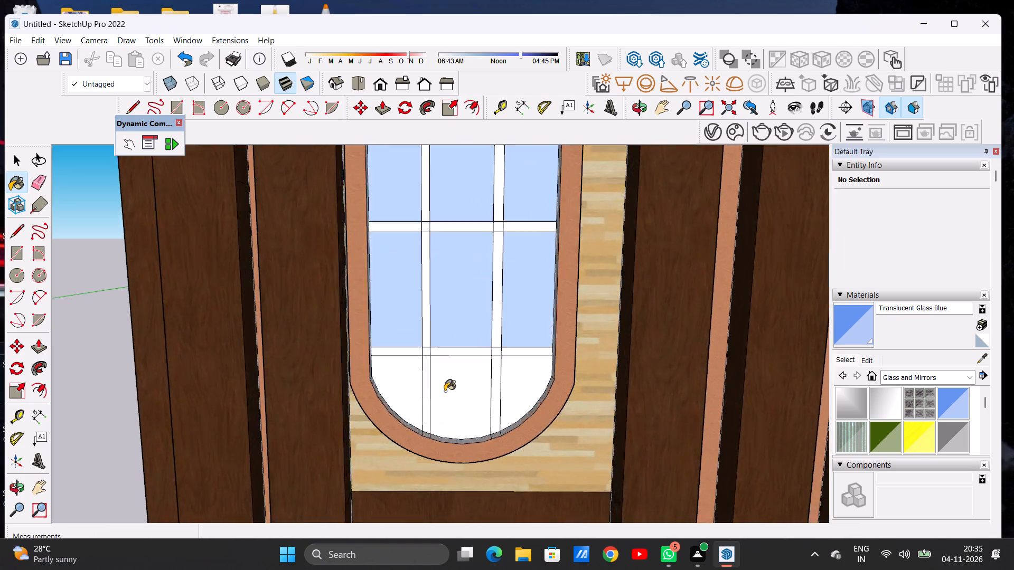
scroll(445, 391, "up", 2)
left_click(387, 386)
left_click(467, 388)
left_click(544, 386)
Paint the arched window's topmost horizontal glazing bar and the vertical bars above and below it with Wood Floor Parquet from Wood.
scroll(486, 393, "down", 13)
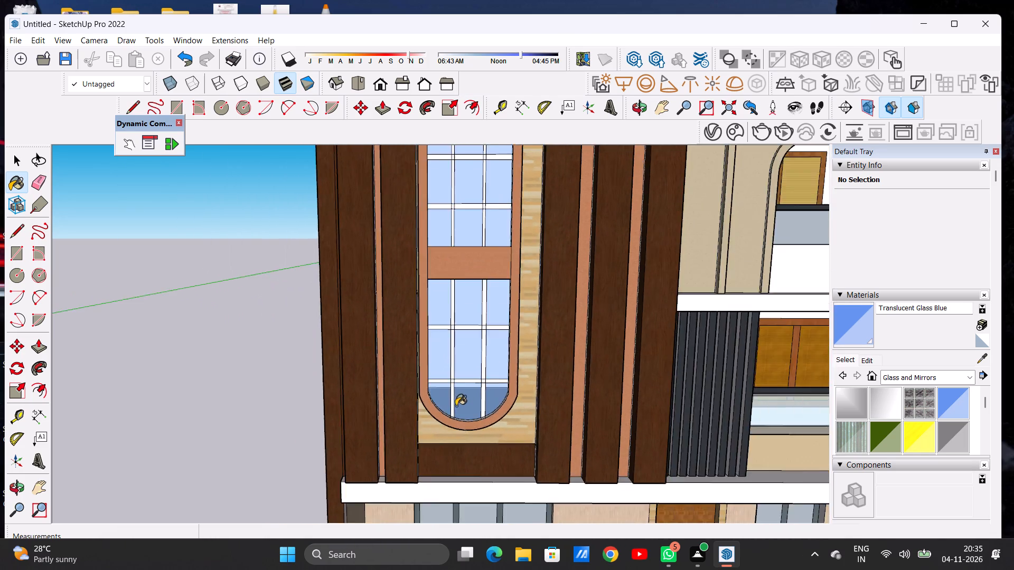
scroll(456, 406, "down", 13)
scroll(480, 293, "up", 20)
scroll(480, 293, "up", 3)
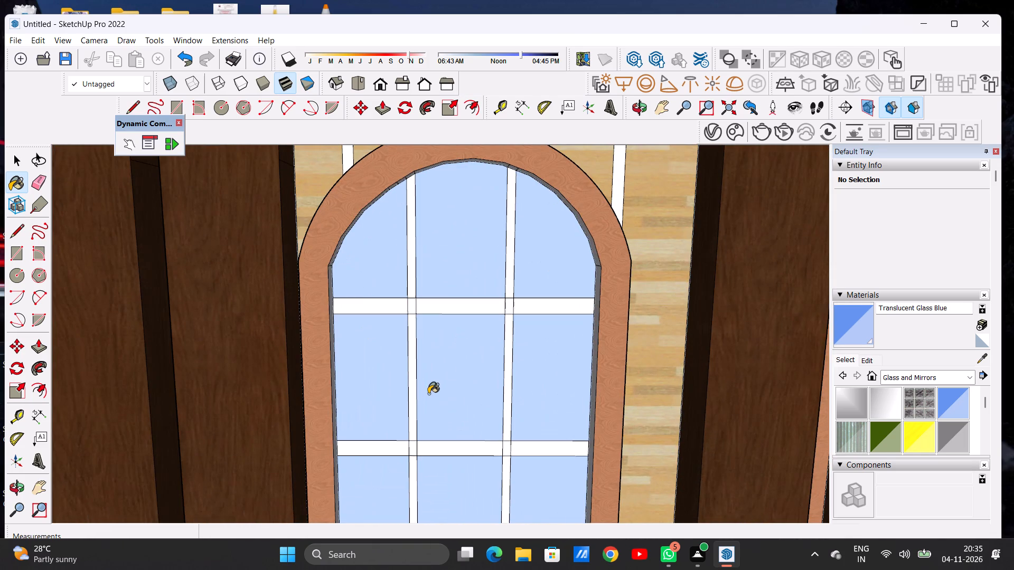
key("space")
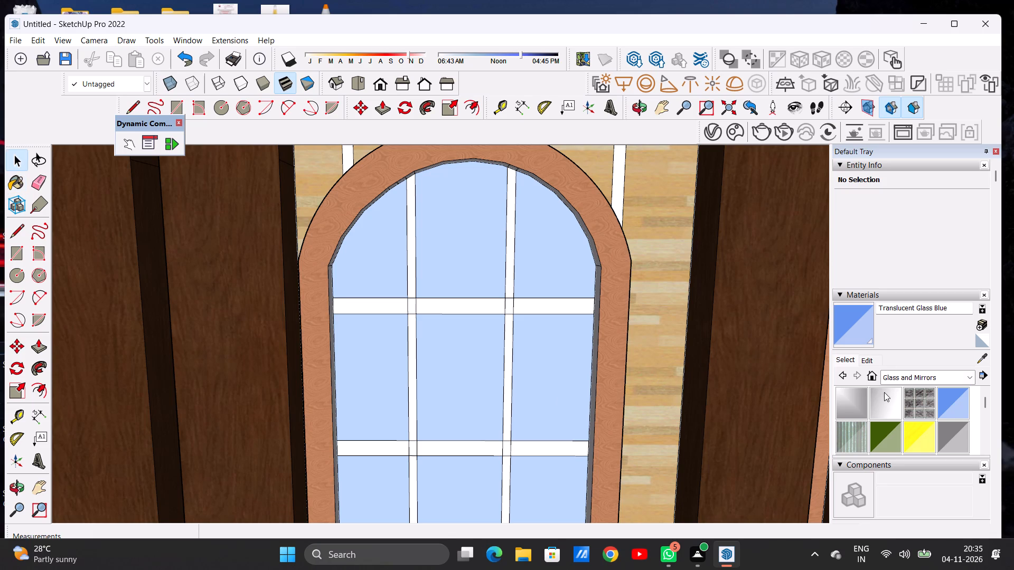
left_click(890, 381)
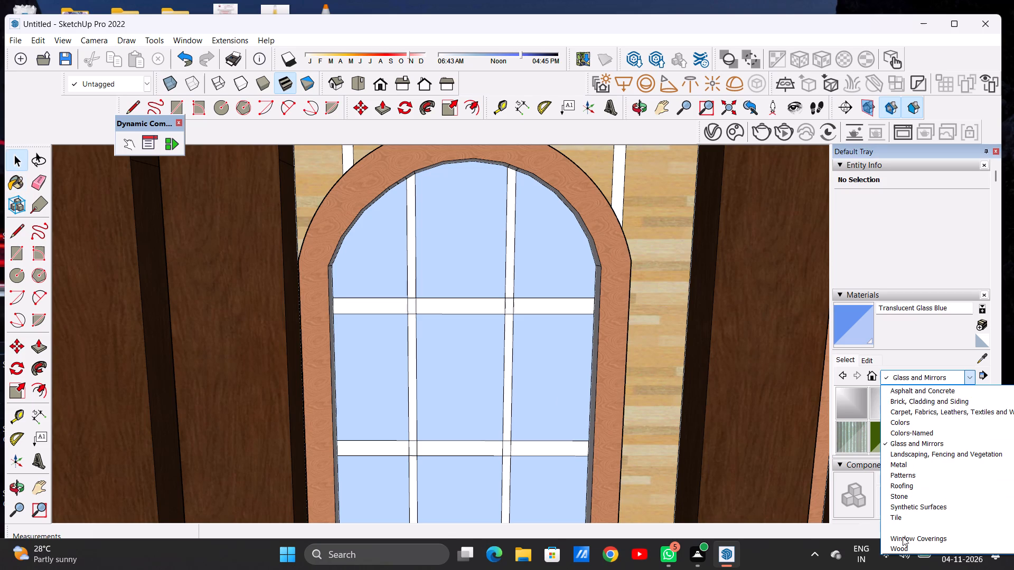
left_click(897, 545)
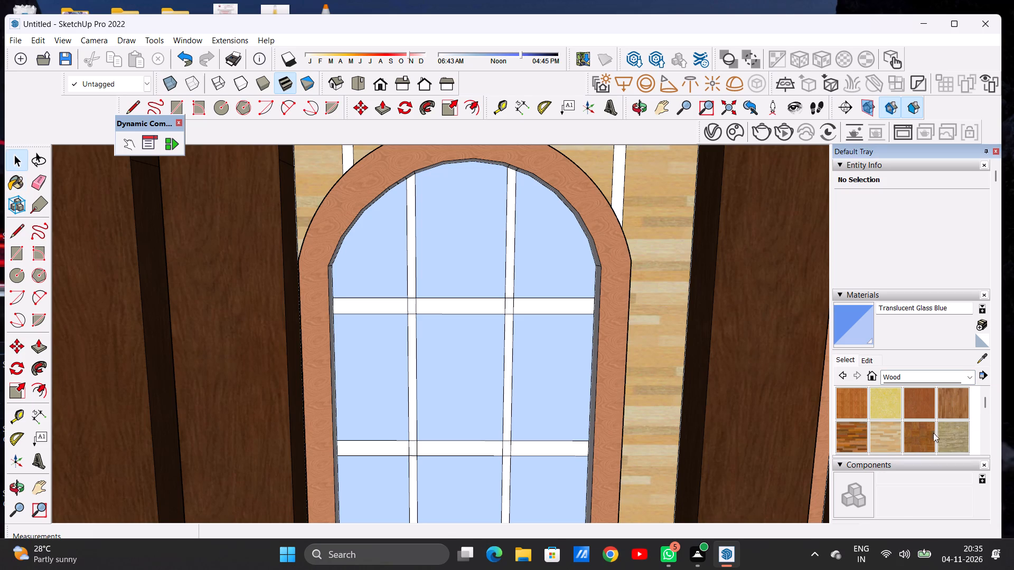
left_click(914, 442)
scroll(429, 298, "up", 6)
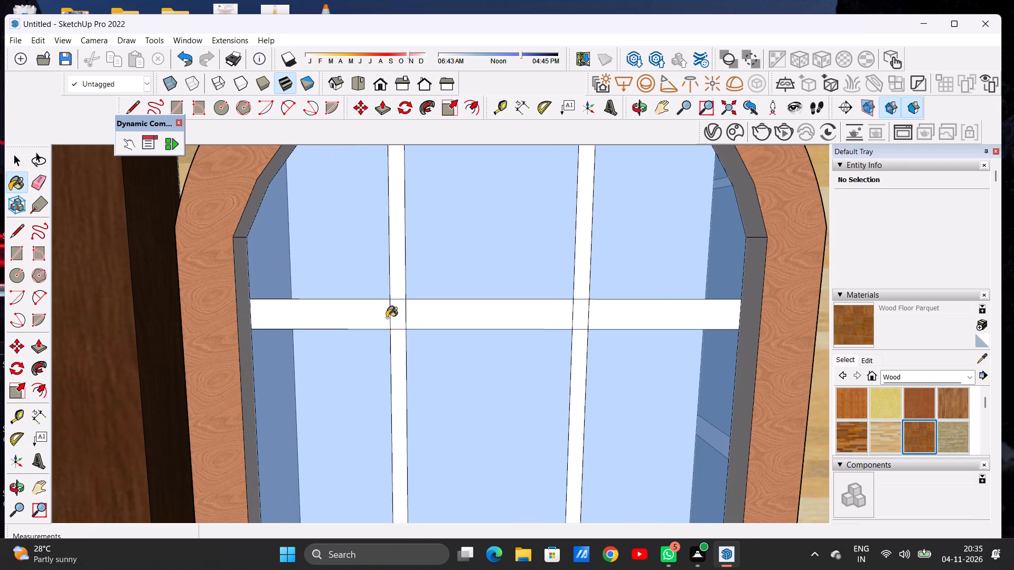
left_click(400, 312)
left_click(400, 289)
left_click(372, 315)
left_click(462, 315)
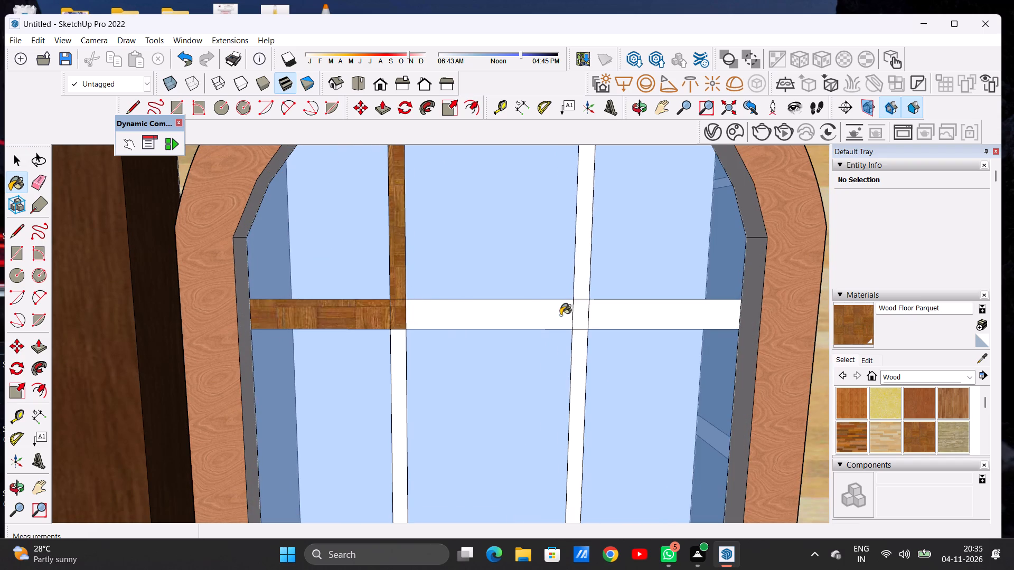
left_click(581, 315)
left_click(617, 316)
left_click(579, 287)
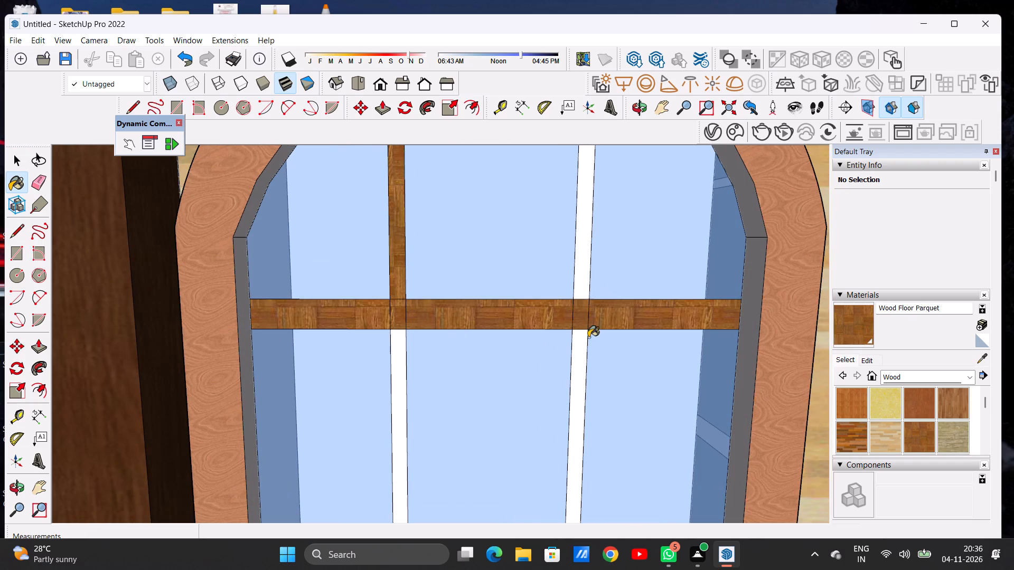
left_click(583, 355)
left_click(398, 359)
Paint the second horizontal glazing bar of the window's upper section and the vertical bars below it with Wood Floor Parquet.
scroll(430, 294, "down", 5)
scroll(430, 294, "up", 1)
scroll(430, 294, "down", 9)
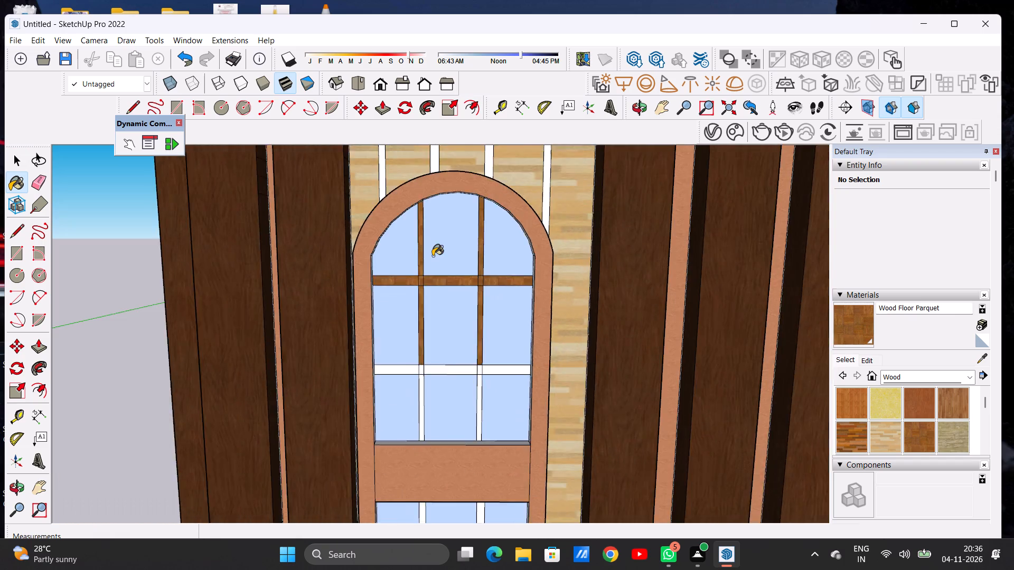
scroll(433, 256, "down", 7)
scroll(438, 306, "up", 1)
scroll(438, 307, "down", 1)
scroll(439, 308, "up", 18)
scroll(416, 330, "down", 1)
scroll(416, 330, "up", 4)
left_click(422, 343)
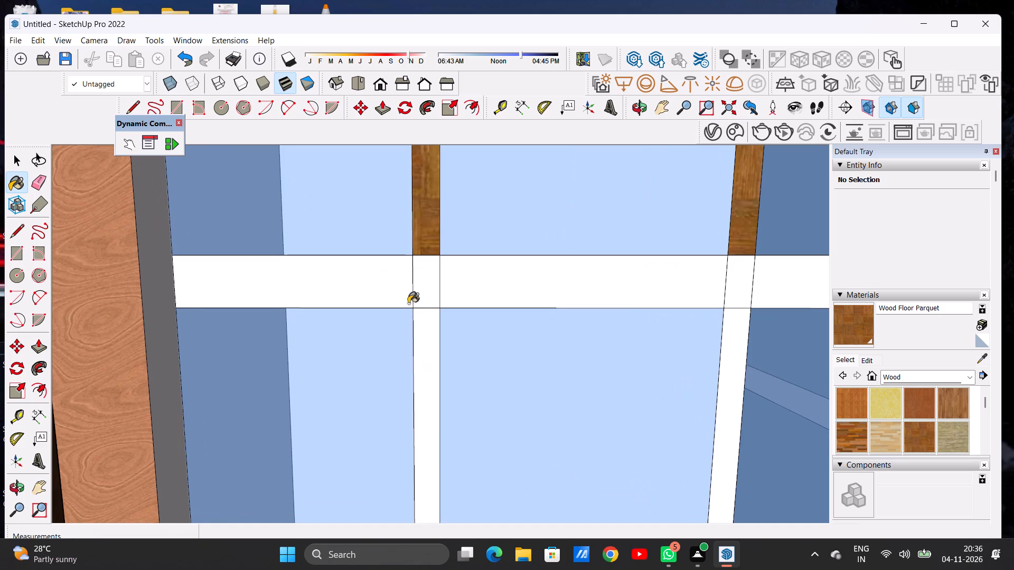
left_click(393, 294)
left_click(513, 294)
left_click(426, 292)
scroll(337, 306, "down", 1)
scroll(337, 306, "up", 1)
scroll(337, 306, "down", 6)
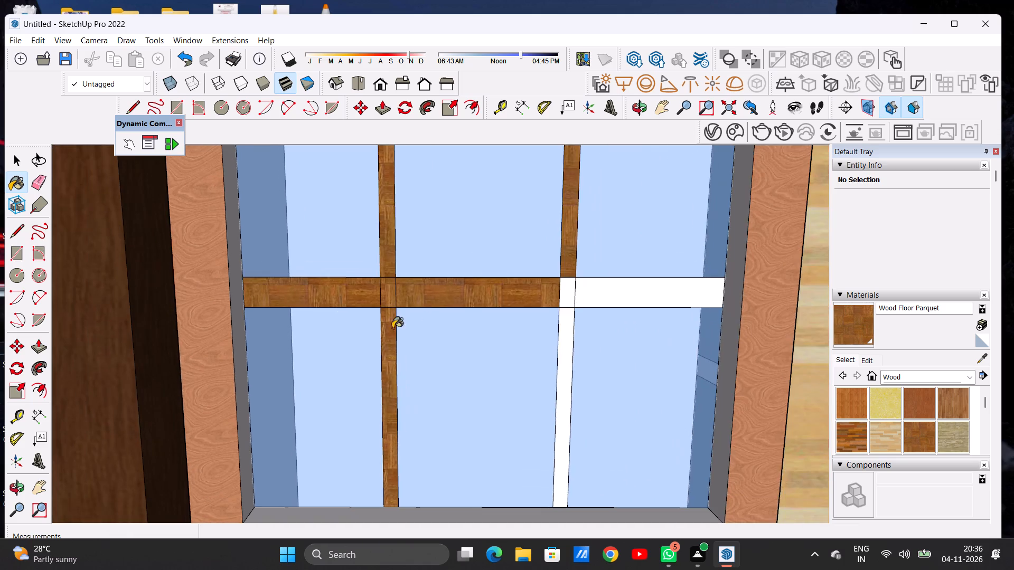
scroll(613, 296, "up", 7)
left_click(518, 298)
left_click(597, 292)
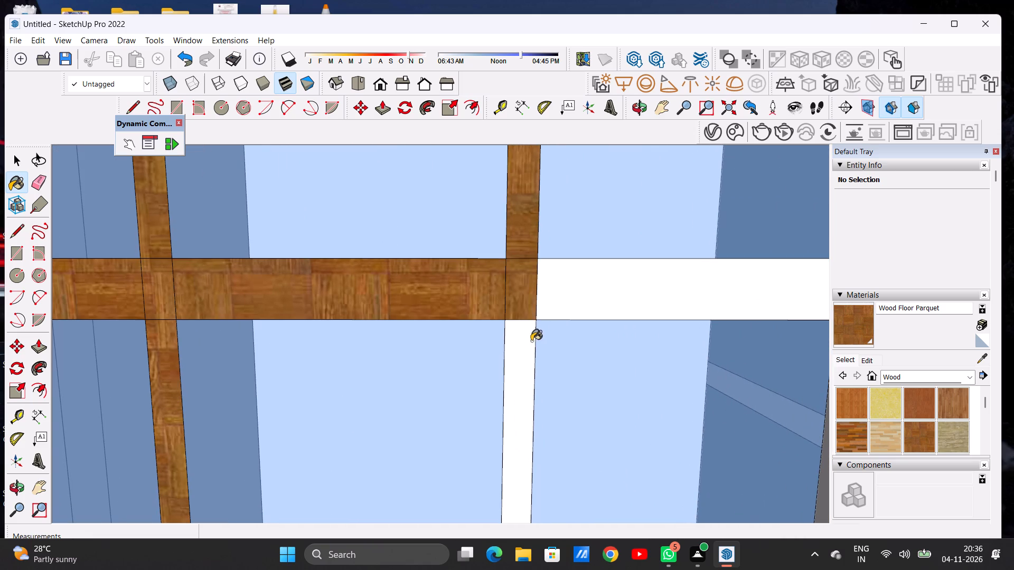
left_click(521, 350)
Paint the first horizontal glazing bar below the window's middle band and the vertical bars above it with Wood Floor Parquet.
scroll(574, 297, "down", 19)
scroll(502, 262, "up", 1)
scroll(502, 262, "down", 1)
scroll(502, 262, "up", 1)
scroll(502, 262, "down", 4)
scroll(488, 244, "up", 1)
scroll(488, 244, "down", 3)
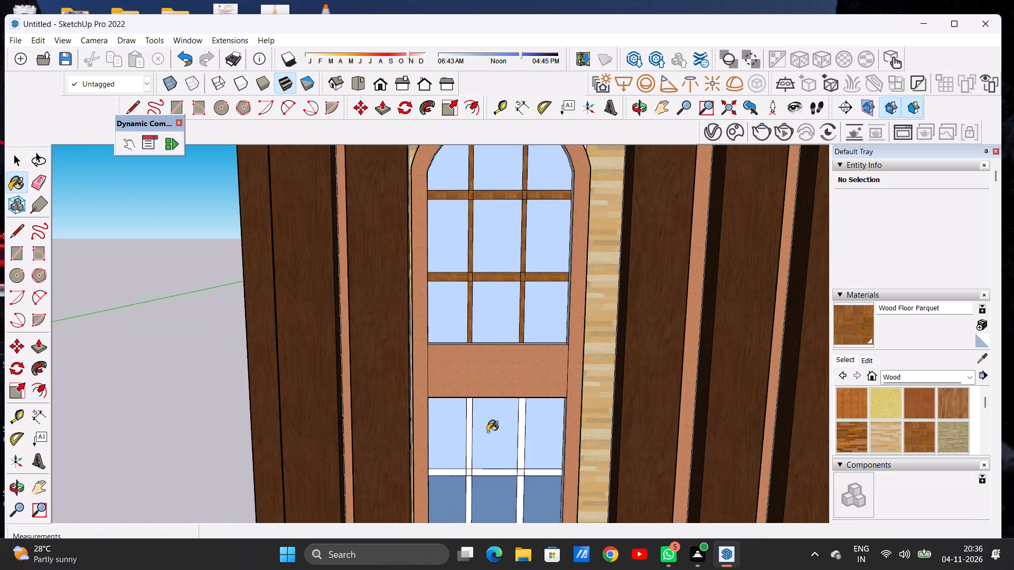
scroll(487, 432, "up", 13)
scroll(471, 459, "down", 3)
scroll(468, 462, "up", 1)
left_click(439, 425)
left_click(416, 429)
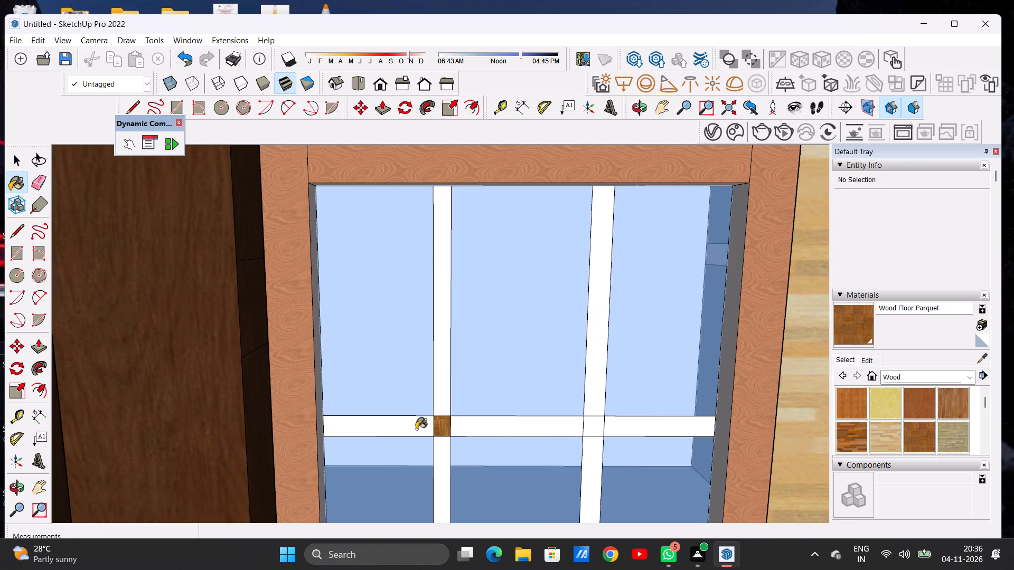
left_click(504, 433)
left_click(593, 429)
left_click(636, 431)
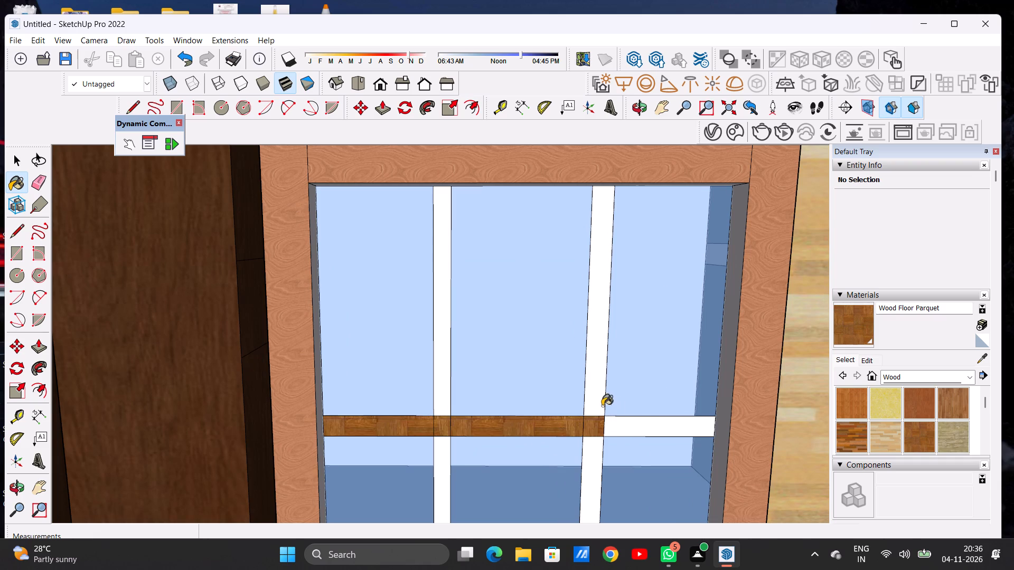
left_click(592, 399)
left_click(442, 394)
Paint the window's lowest horizontal glazing bar and the vertical bars above and below it with Wood Floor Parquet.
scroll(490, 355, "down", 14)
scroll(475, 347, "up", 1)
scroll(475, 347, "down", 5)
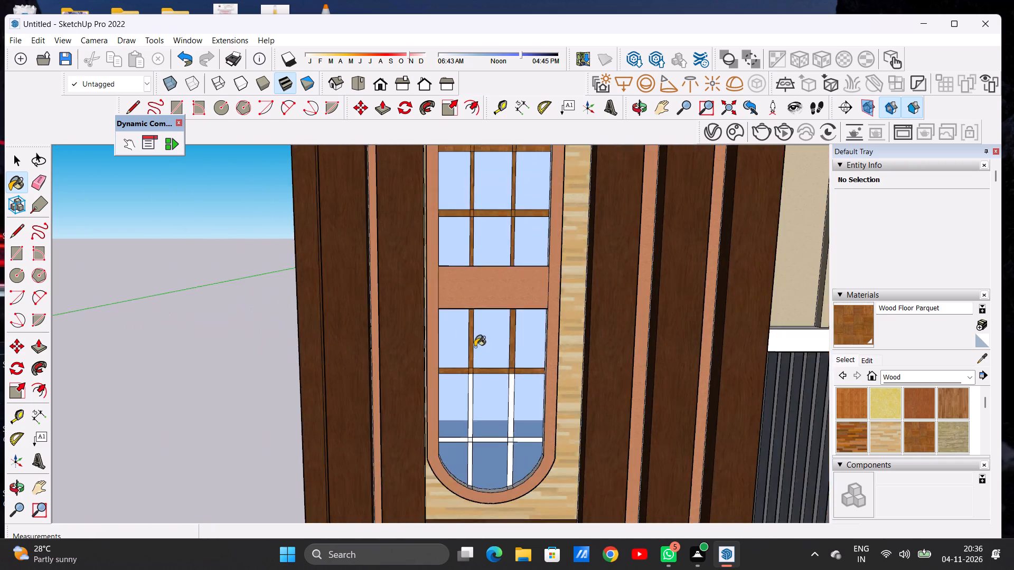
scroll(475, 347, "down", 4)
scroll(475, 411, "up", 1)
scroll(475, 411, "down", 1)
scroll(475, 412, "up", 13)
left_click(457, 332)
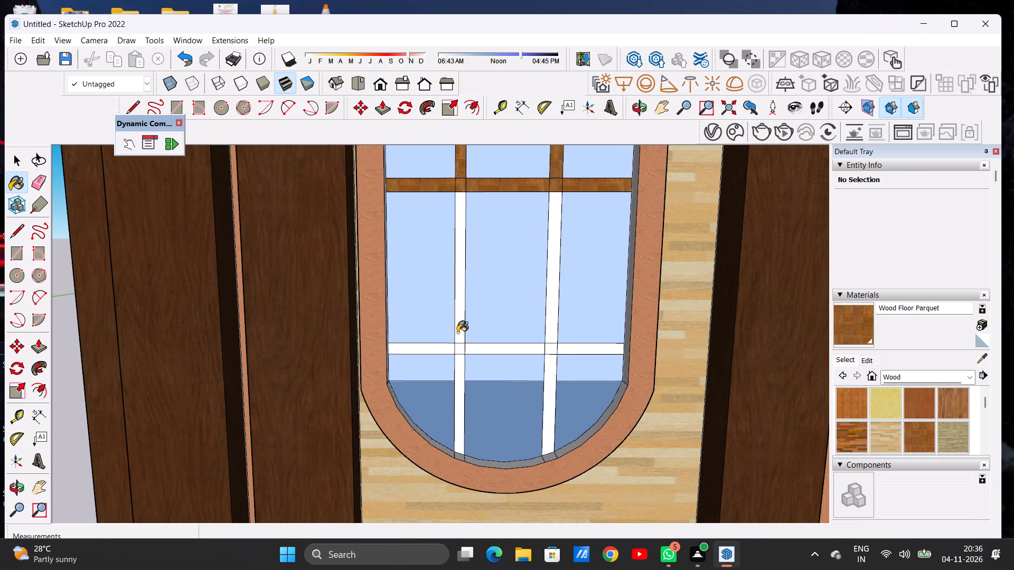
left_click(458, 366)
scroll(459, 363, "up", 6)
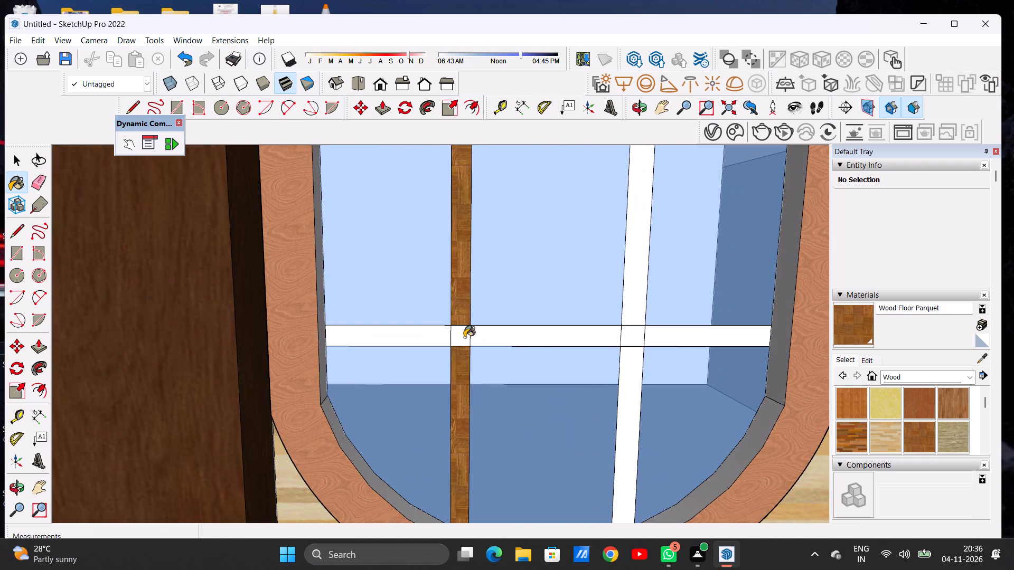
left_click(464, 337)
left_click(433, 337)
left_click(503, 337)
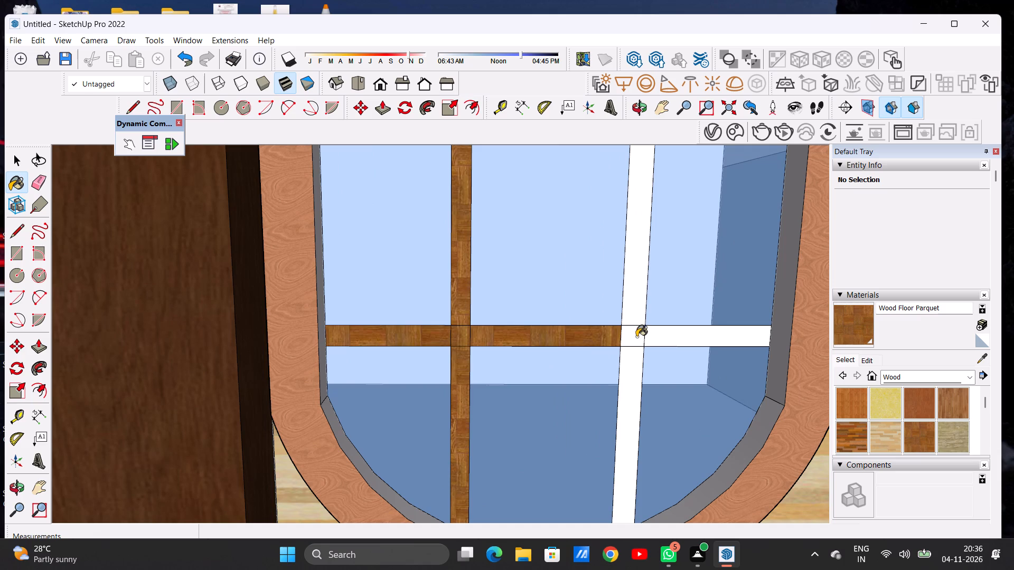
left_click(636, 337)
left_click(636, 322)
left_click(653, 334)
left_click(634, 372)
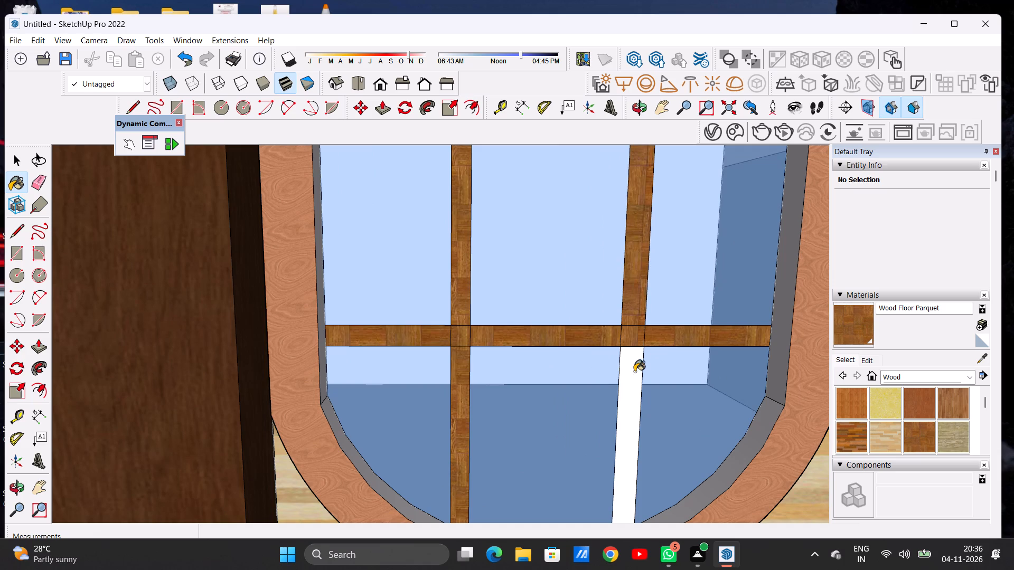
key("space")
Paint the underside and front edge of the slotted roof slab over the top terrace with Formica Beige from Synthetic Surfaces.
scroll(499, 408, "down", 4)
scroll(499, 408, "up", 2)
scroll(499, 408, "down", 20)
scroll(499, 408, "down", 2)
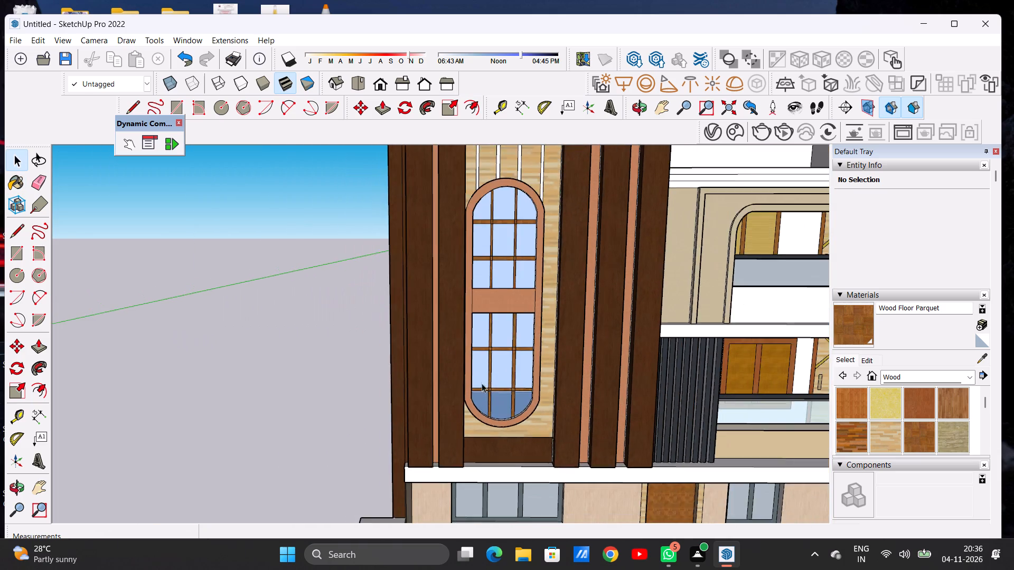
scroll(481, 401, "down", 10)
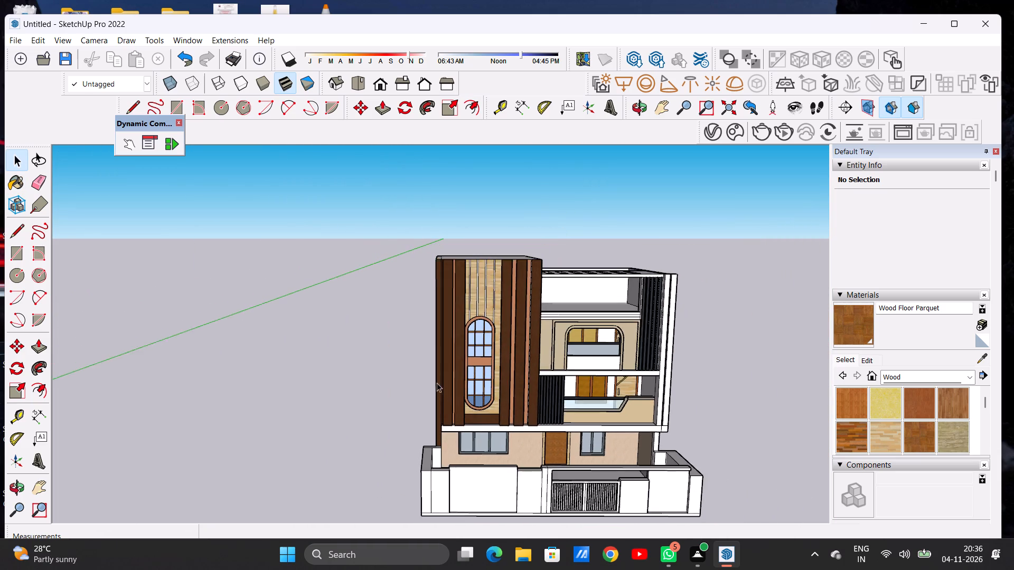
scroll(437, 383, "down", 1)
scroll(588, 294, "up", 5)
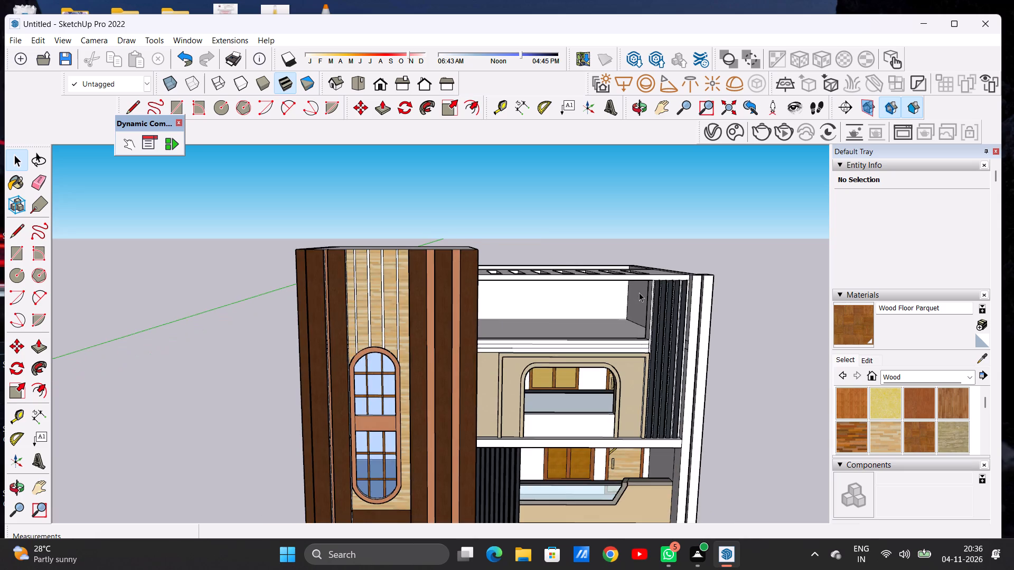
scroll(639, 292, "up", 6)
key("o")
left_click_drag(625, 324, 617, 250)
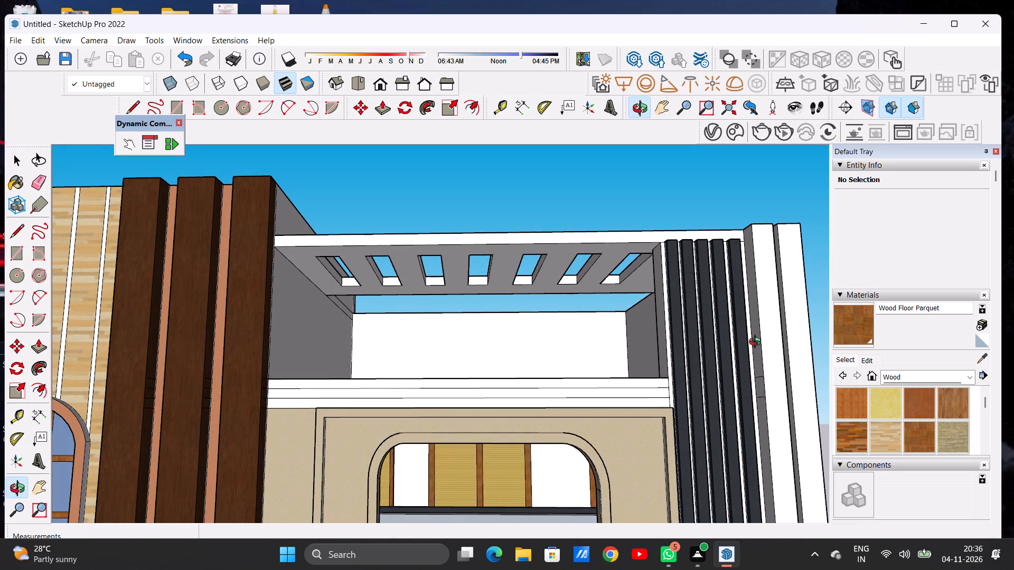
left_click(889, 377)
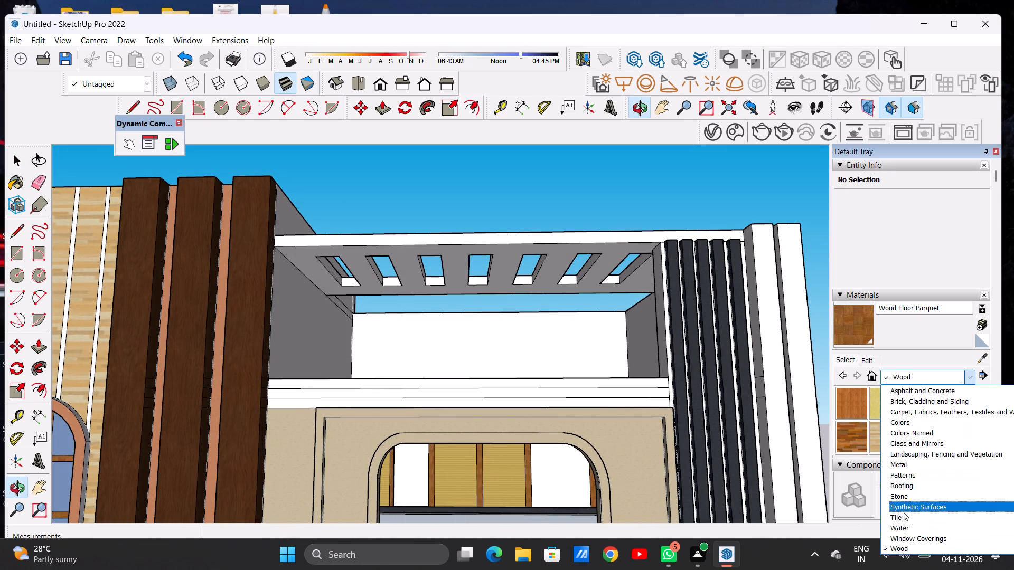
left_click(903, 511)
left_click(849, 402)
scroll(627, 247, "up", 1)
scroll(627, 247, "down", 1)
scroll(627, 247, "up", 5)
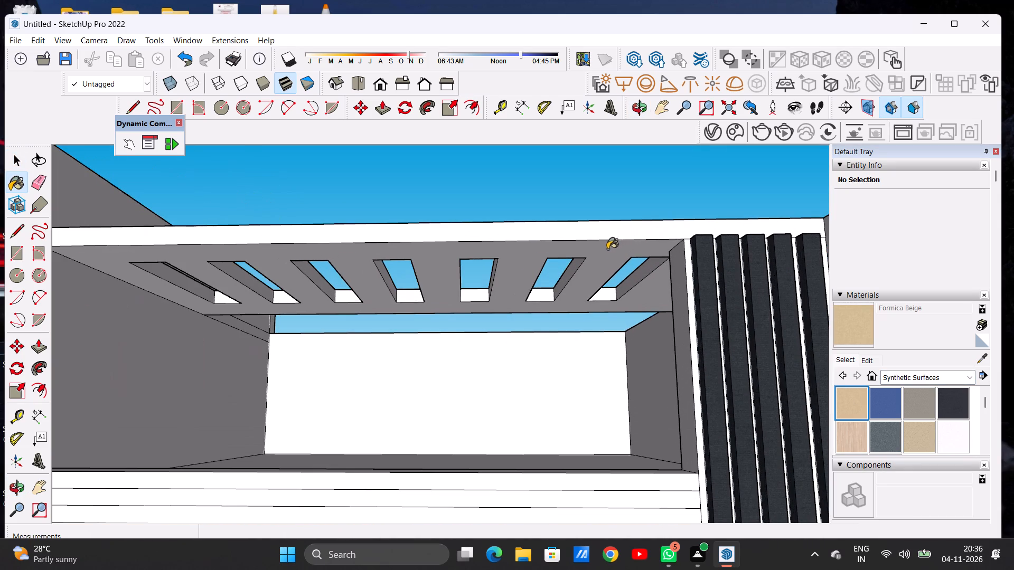
left_click(607, 250)
scroll(603, 262, "down", 1)
left_click(603, 237)
scroll(602, 274, "down", 7)
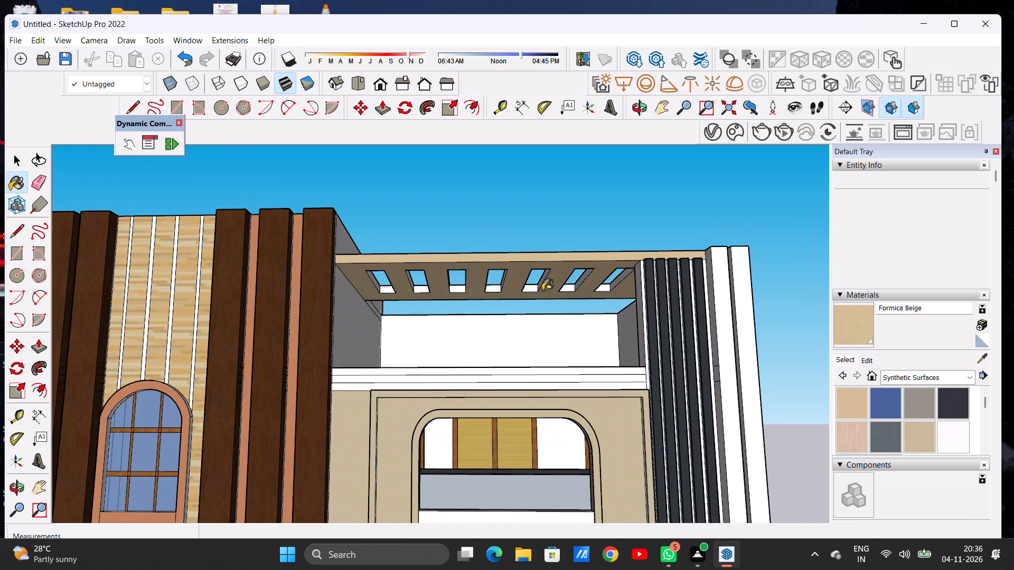
Paint the three horizontal strips of the top terrace's front parapet with Formica Graystone.
scroll(454, 330, "down", 4)
scroll(509, 380, "up", 5)
scroll(509, 380, "down", 1)
scroll(509, 380, "up", 1)
scroll(586, 345, "up", 6)
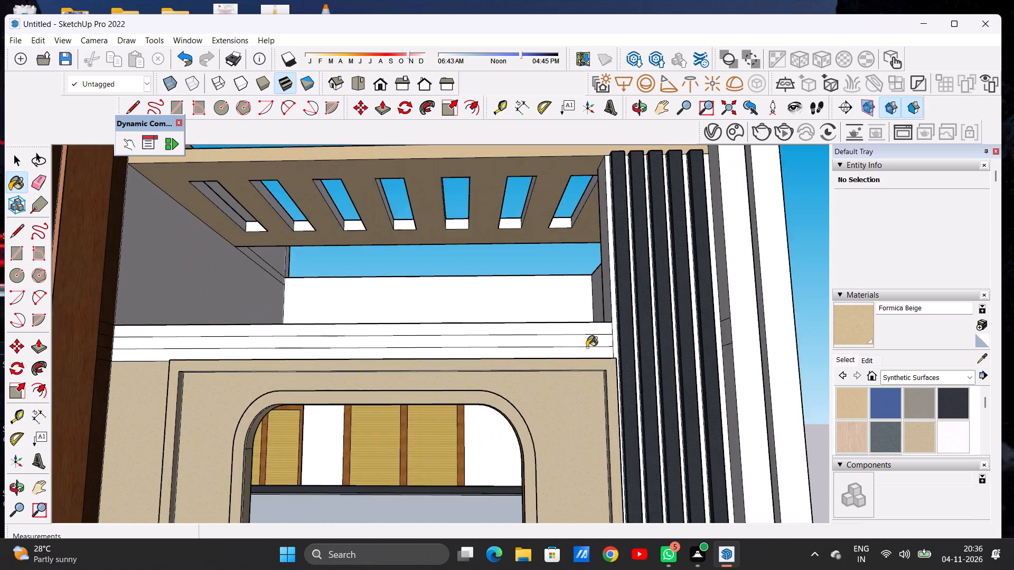
scroll(593, 357, "up", 1)
scroll(593, 357, "down", 1)
scroll(593, 357, "up", 3)
left_click(915, 398)
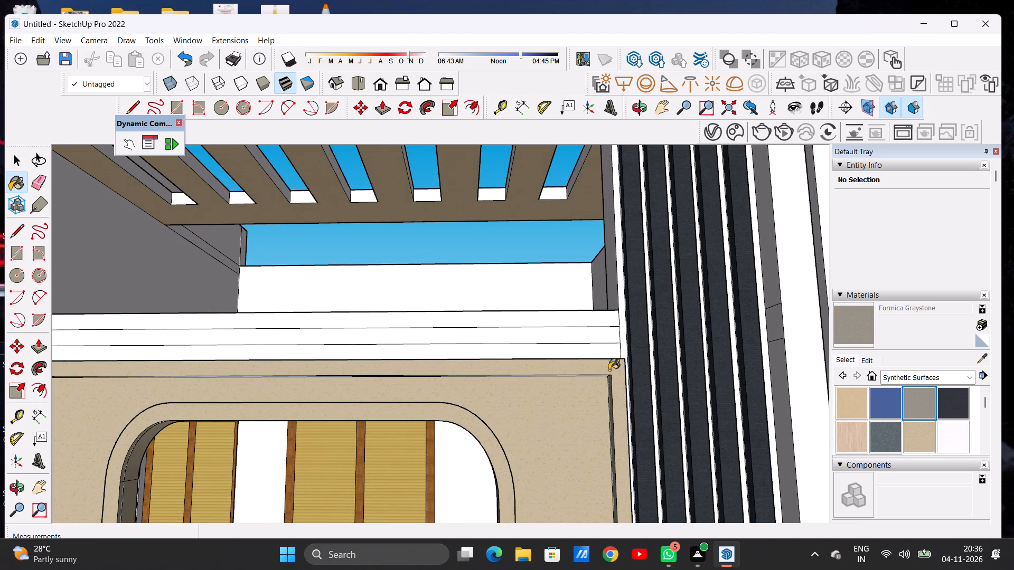
scroll(526, 353, "up", 2)
scroll(526, 353, "down", 1)
scroll(526, 353, "up", 2)
left_click(550, 349)
left_click(550, 329)
left_click(550, 308)
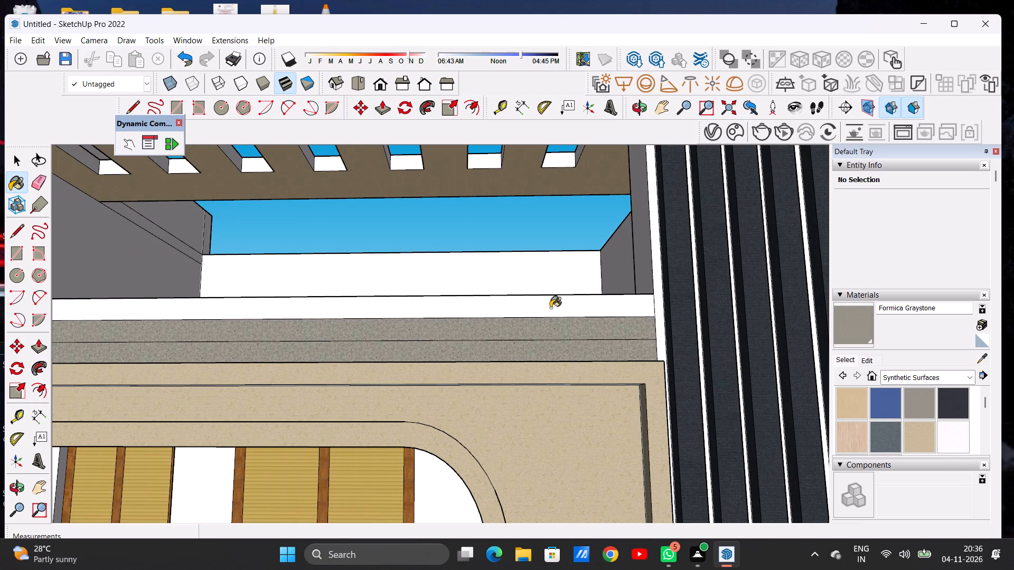
Paint the narrow upright strip beside the top terrace's dark slats, including its inner side face, with Formica Graystone.
scroll(553, 311, "down", 13)
scroll(596, 287, "up", 7)
scroll(589, 284, "down", 2)
scroll(589, 284, "up", 3)
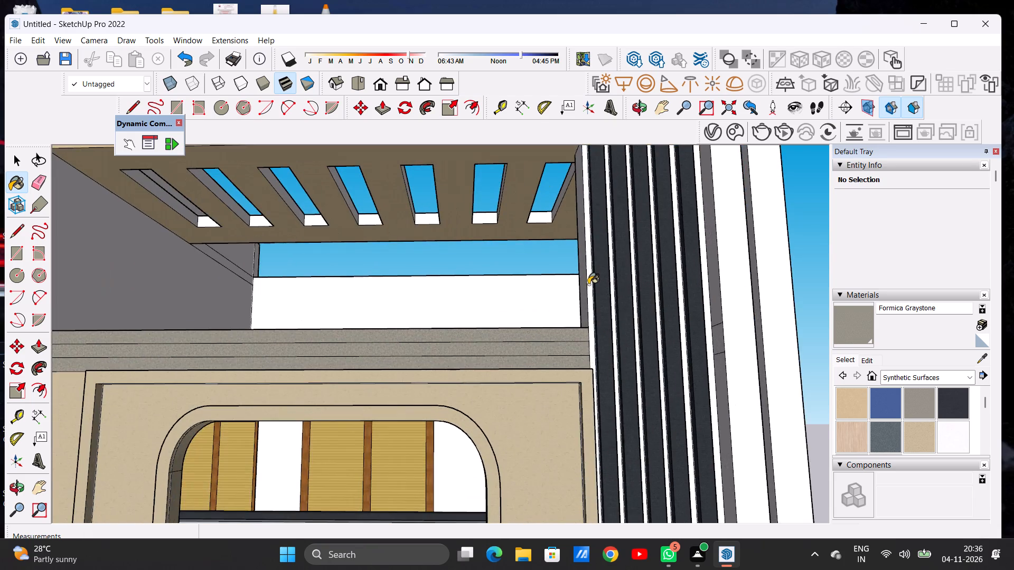
left_click(588, 284)
scroll(578, 290, "down", 1)
scroll(578, 290, "up", 13)
left_click(608, 278)
left_click(598, 286)
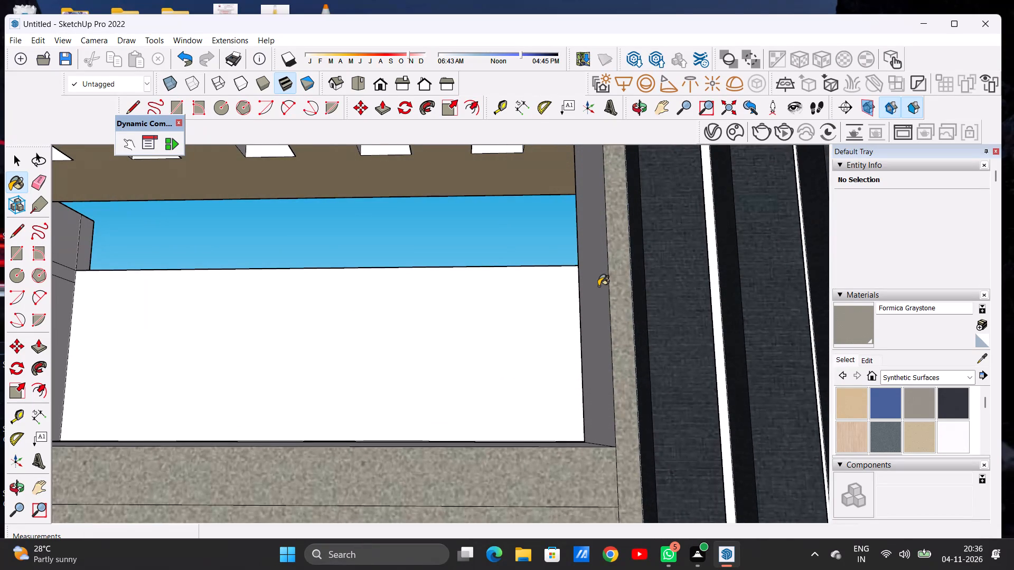
key("space")
Paint the top face of the slotted roof slab over the top terrace with Formica Beige.
scroll(540, 333, "down", 20)
scroll(540, 333, "down", 1)
key("o")
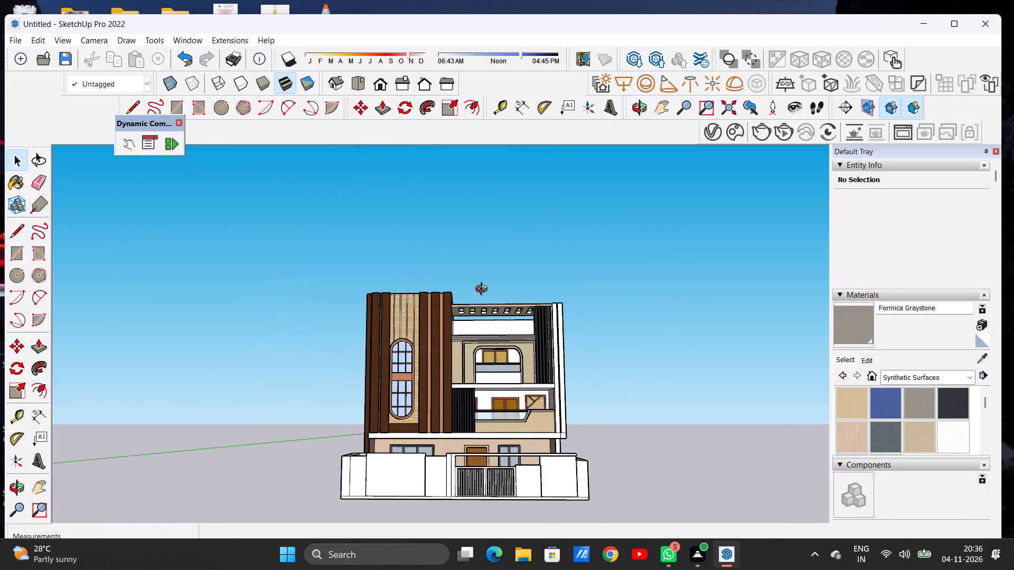
left_click_drag(484, 290, 489, 391)
scroll(533, 264, "up", 3)
scroll(533, 264, "down", 1)
scroll(533, 264, "up", 2)
left_click_drag(515, 282, 515, 364)
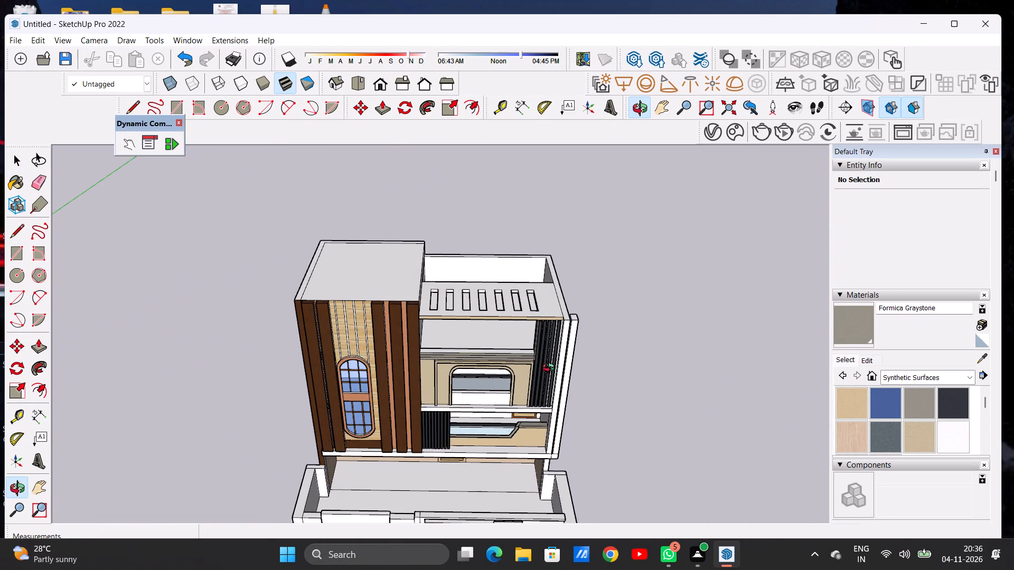
left_click(847, 406)
scroll(555, 312, "up", 1)
scroll(541, 312, "down", 1)
scroll(531, 313, "up", 5)
left_click(558, 303)
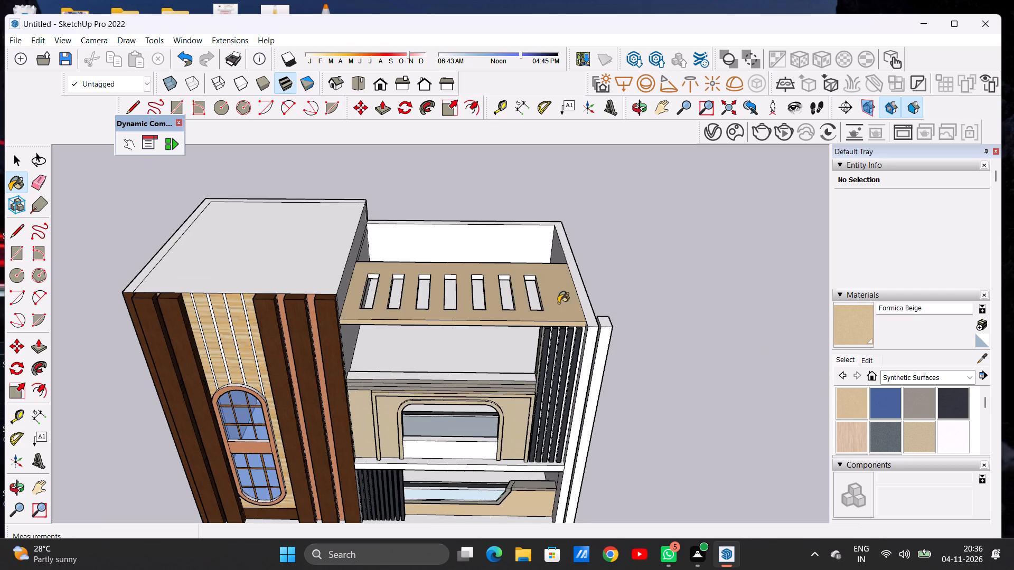
scroll(473, 291, "down", 4)
key("space")
Paint the front edge of the tall side wall next to the terrace's dark slats with Formica Beige.
scroll(497, 290, "down", 7)
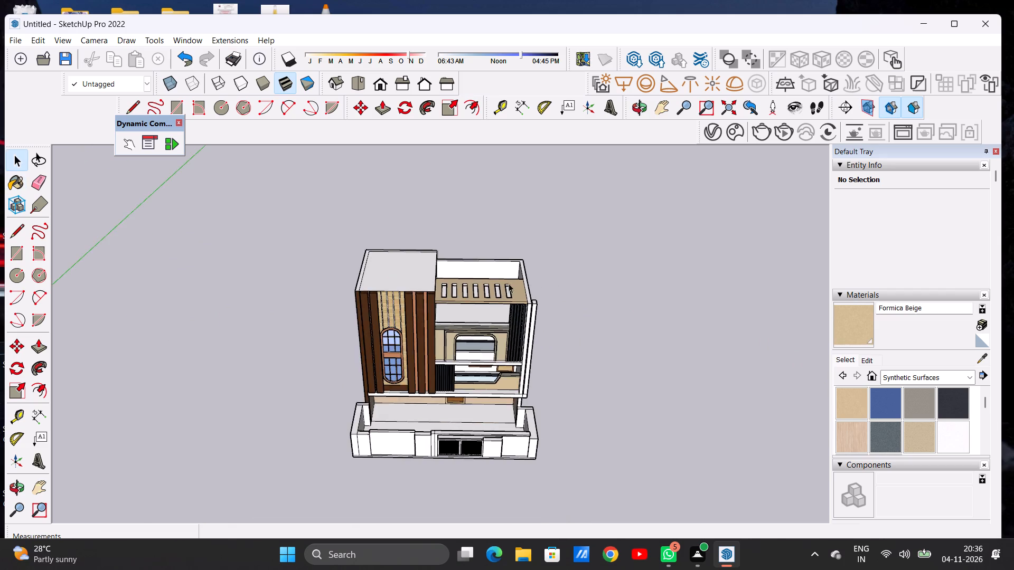
scroll(515, 282, "down", 3)
scroll(536, 335, "up", 3)
scroll(536, 335, "down", 1)
scroll(536, 335, "up", 1)
scroll(535, 335, "down", 1)
scroll(534, 335, "up", 10)
scroll(551, 326, "down", 1)
scroll(550, 326, "up", 5)
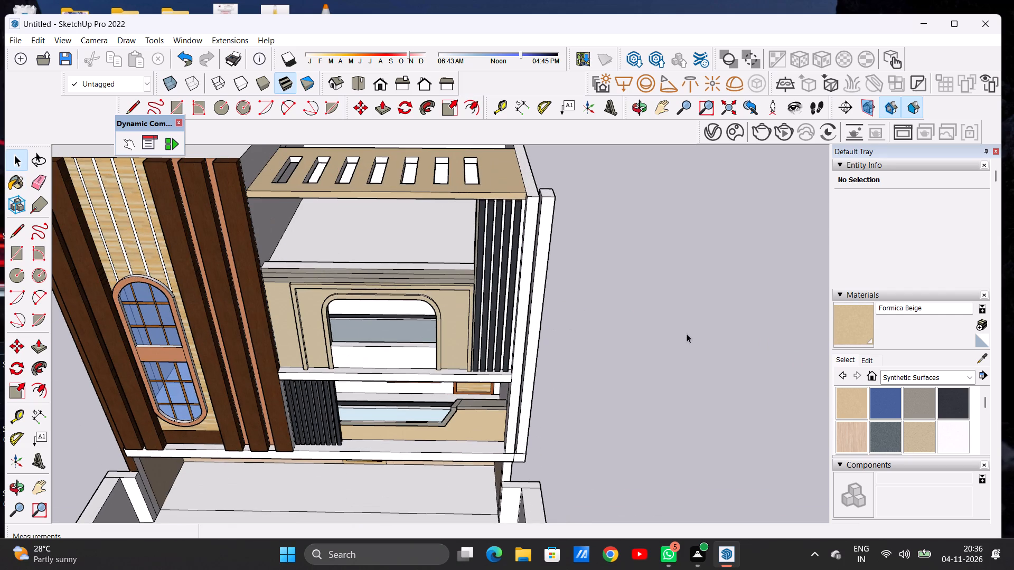
left_click(855, 331)
scroll(522, 275, "up", 7)
left_click(510, 272)
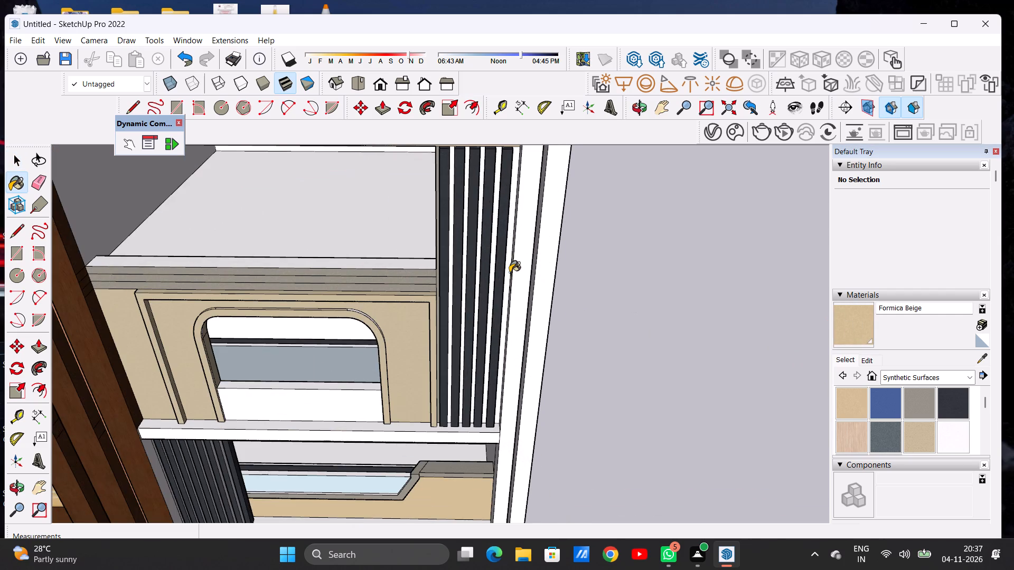
left_click(533, 268)
Paint the side wall's inner faces behind the slats and the adjacent outer pillar's front face with Formica Beige.
key("o")
left_click_drag(475, 306, 612, 294)
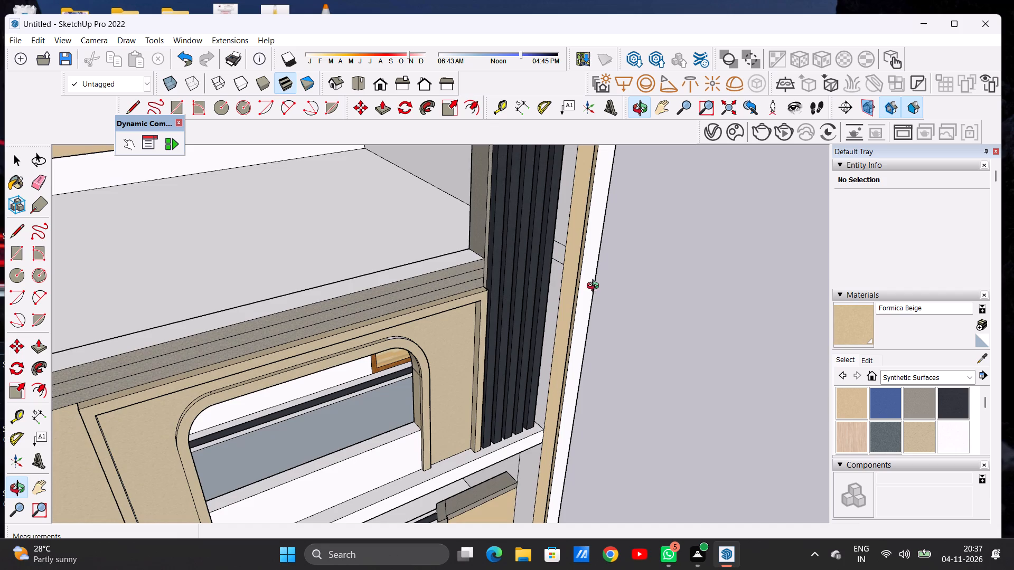
scroll(591, 257, "up", 1)
scroll(591, 257, "down", 2)
scroll(591, 257, "up", 10)
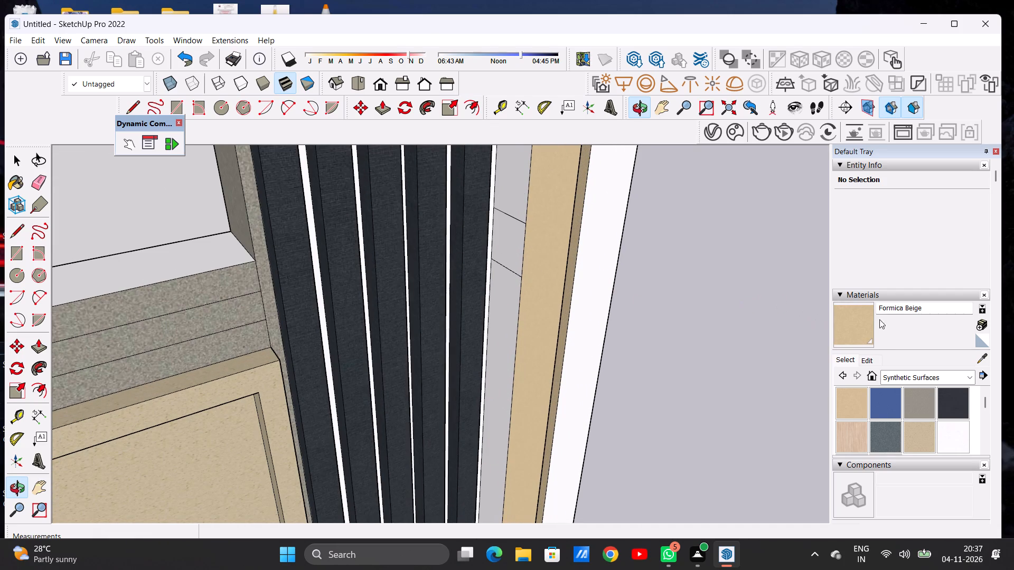
left_click(853, 325)
left_click(505, 248)
left_click(510, 220)
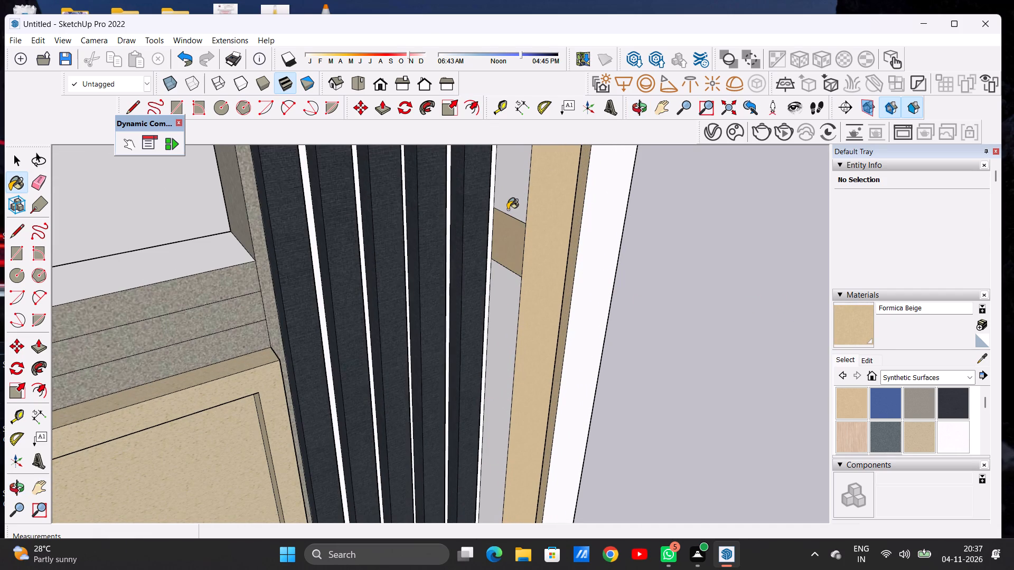
left_click(508, 208)
left_click(504, 277)
left_click(580, 268)
scroll(462, 293, "down", 10)
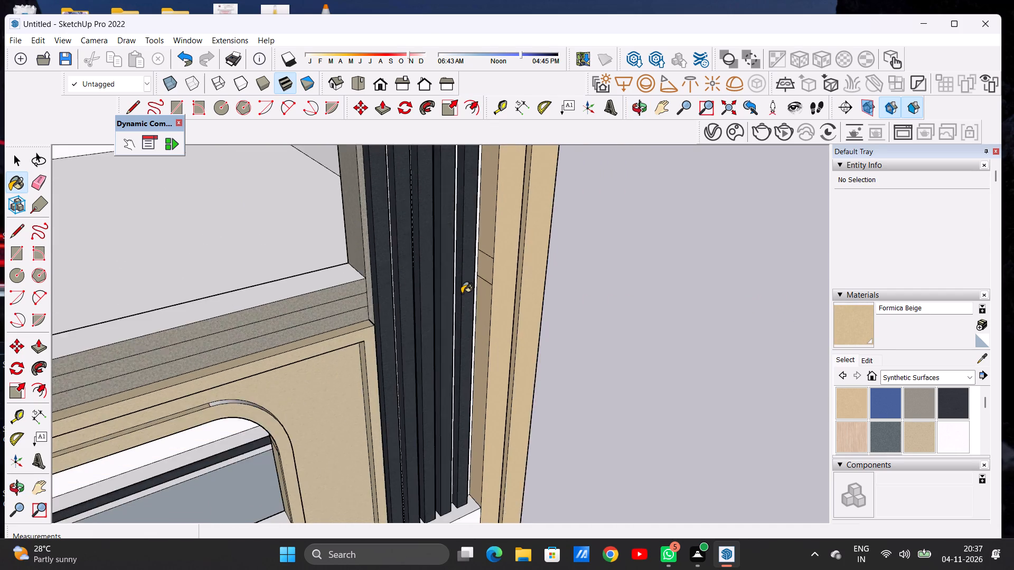
Paint the side wall's top and large outer face, and the attached pillar's top and outer side, with Formica Beige.
scroll(462, 293, "down", 5)
key("o")
left_click_drag(561, 293, 368, 271)
left_click_drag(542, 261, 509, 259)
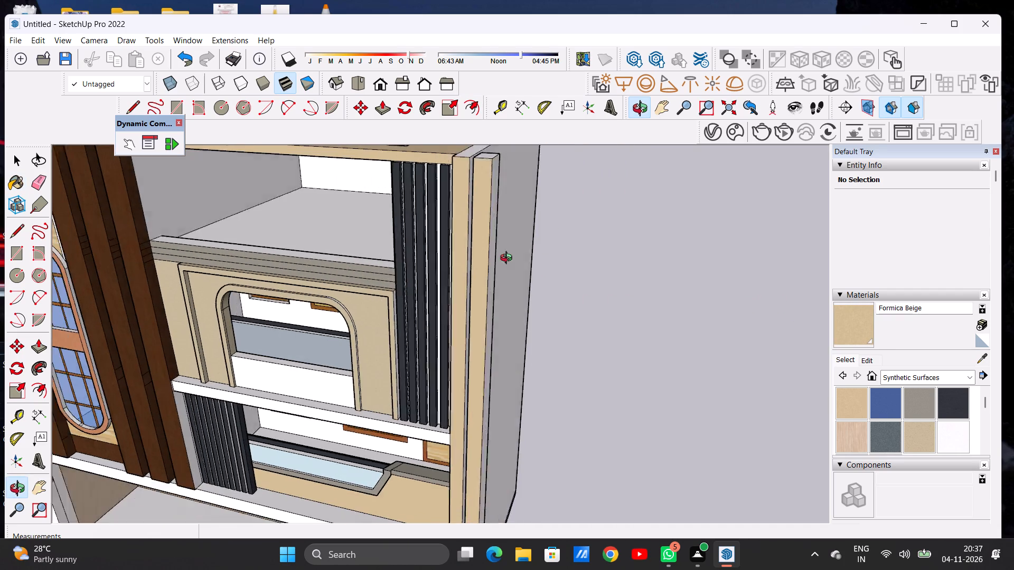
left_click_drag(509, 259, 476, 270)
scroll(446, 196, "up", 1)
scroll(446, 196, "down", 1)
scroll(446, 196, "up", 8)
scroll(438, 174, "down", 1)
scroll(438, 174, "up", 2)
scroll(449, 244, "down", 4)
scroll(450, 256, "up", 1)
scroll(450, 256, "down", 2)
scroll(447, 184, "up", 12)
left_click(842, 319)
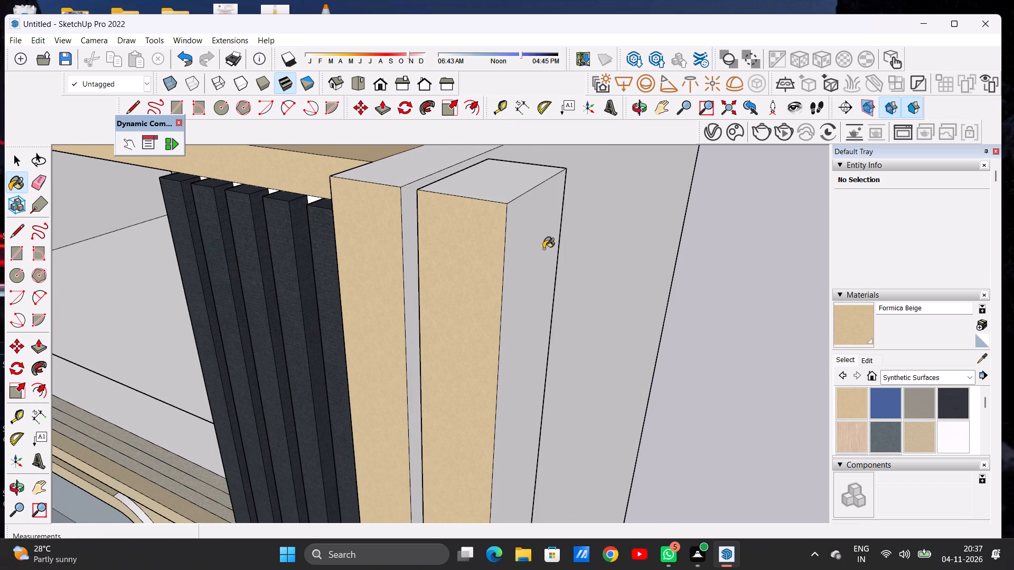
scroll(460, 216, "up", 3)
scroll(436, 199, "down", 1)
scroll(433, 199, "up", 1)
left_click(373, 171)
left_click(385, 192)
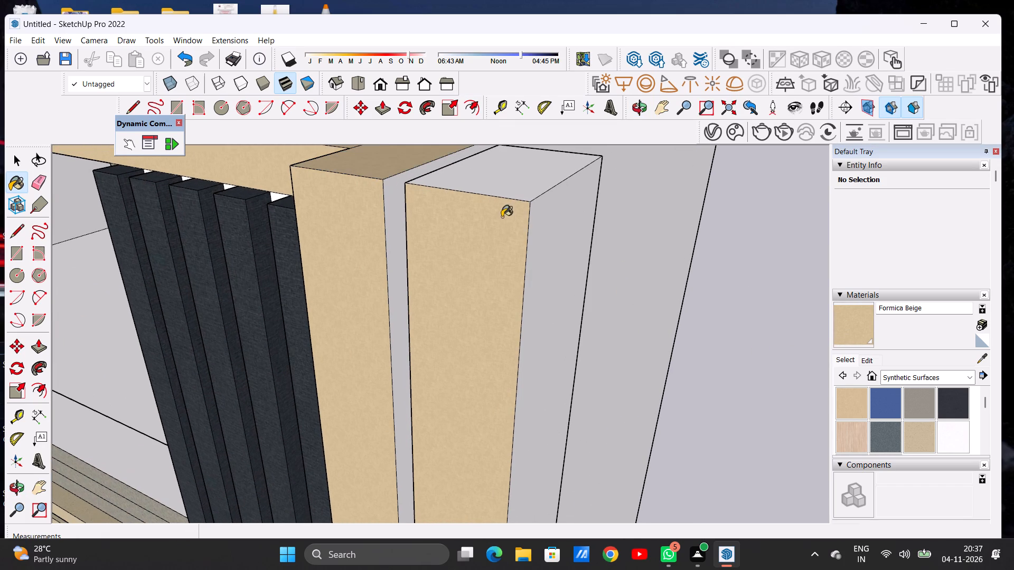
left_click(546, 243)
left_click(519, 195)
scroll(501, 268, "down", 13)
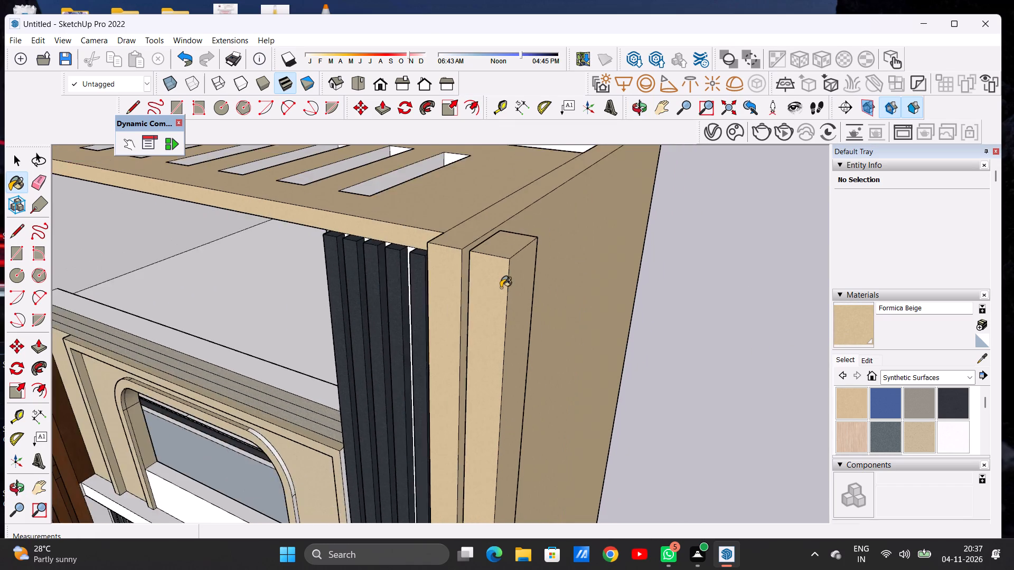
scroll(501, 288, "down", 20)
scroll(501, 288, "down", 1)
key("space")
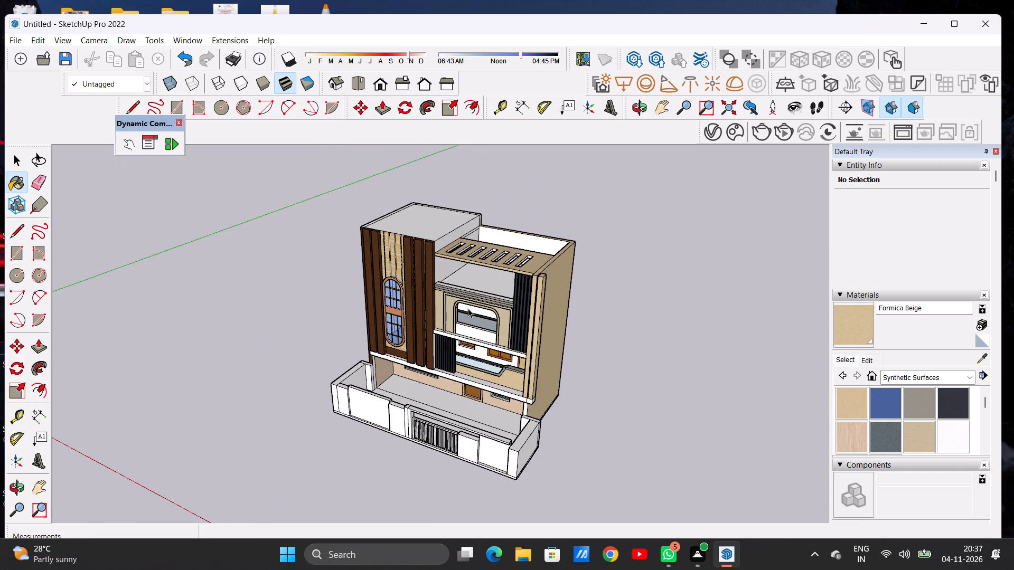
Draw a rectangle about 6' 9" by 5' 3" on the raised panel of the front boundary wall beside the gate.
key("o")
scroll(426, 327, "down", 7)
left_click_drag(406, 391, 537, 292)
scroll(439, 394, "up", 13)
scroll(339, 360, "down", 4)
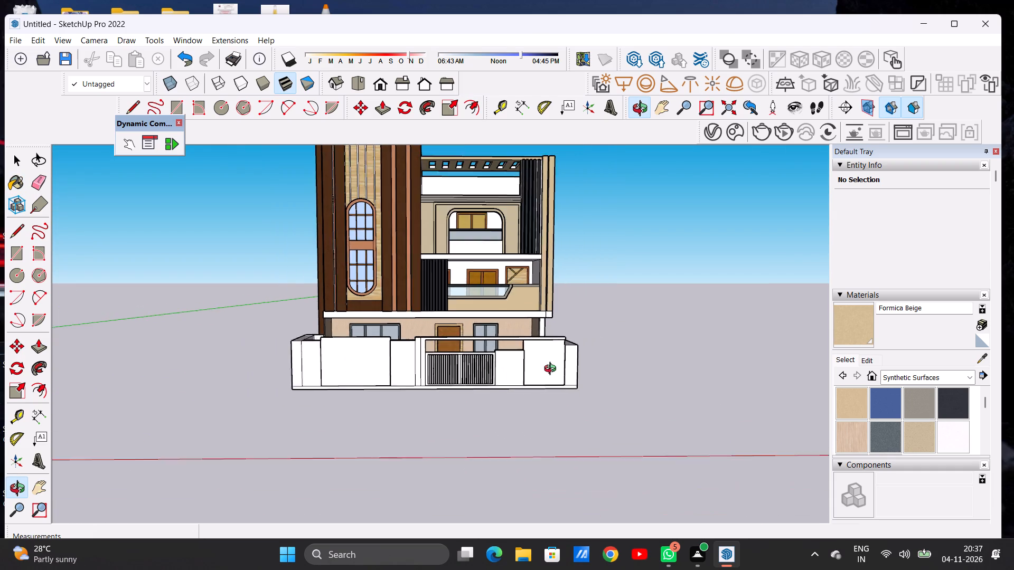
scroll(552, 370, "down", 1)
scroll(354, 364, "up", 1)
scroll(354, 364, "down", 1)
scroll(354, 364, "up", 1)
scroll(354, 364, "down", 1)
scroll(354, 364, "up", 10)
left_click(391, 360)
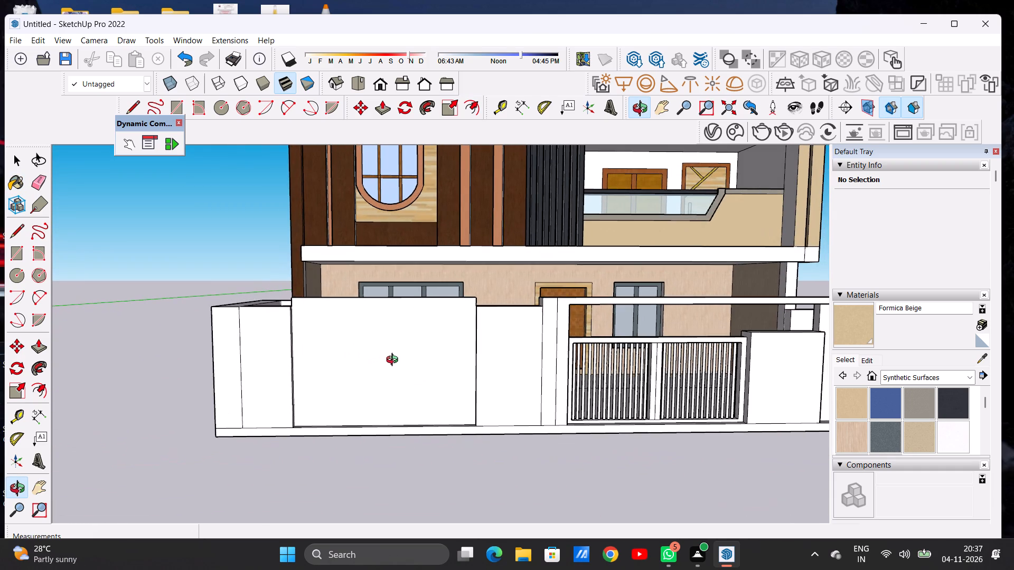
scroll(393, 363, "up", 4)
key("r")
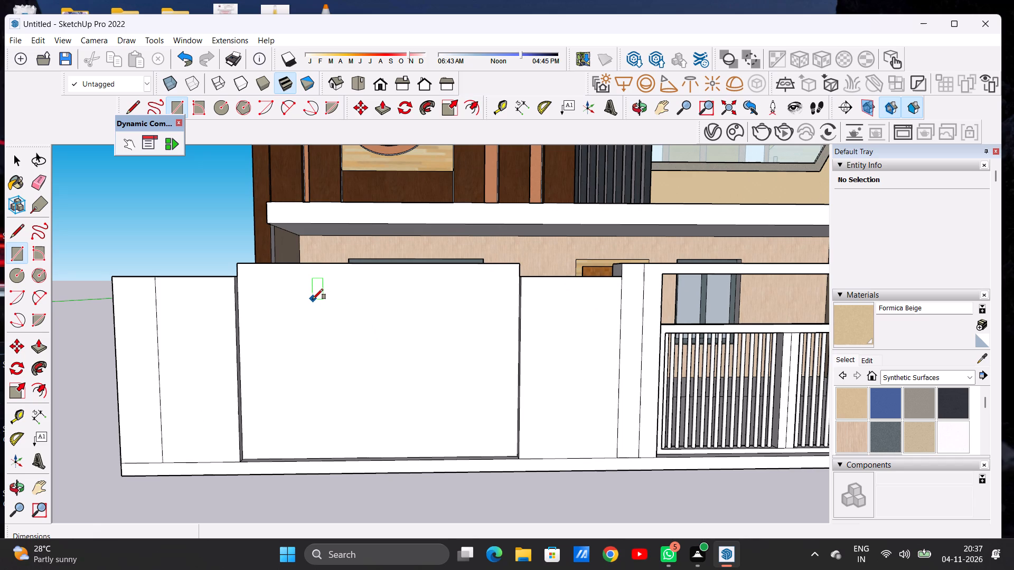
left_click(313, 299)
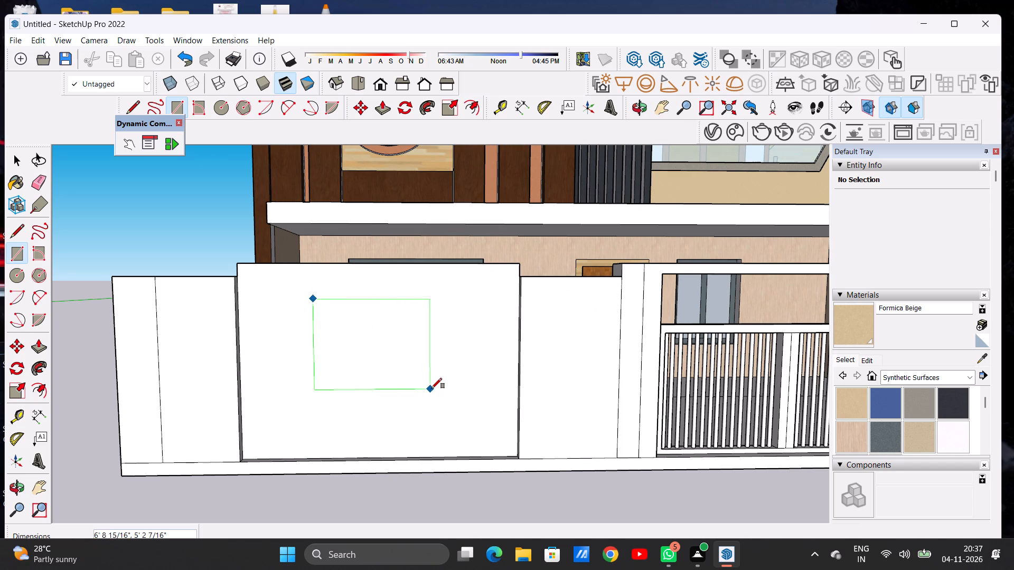
left_click(432, 388)
key("space")
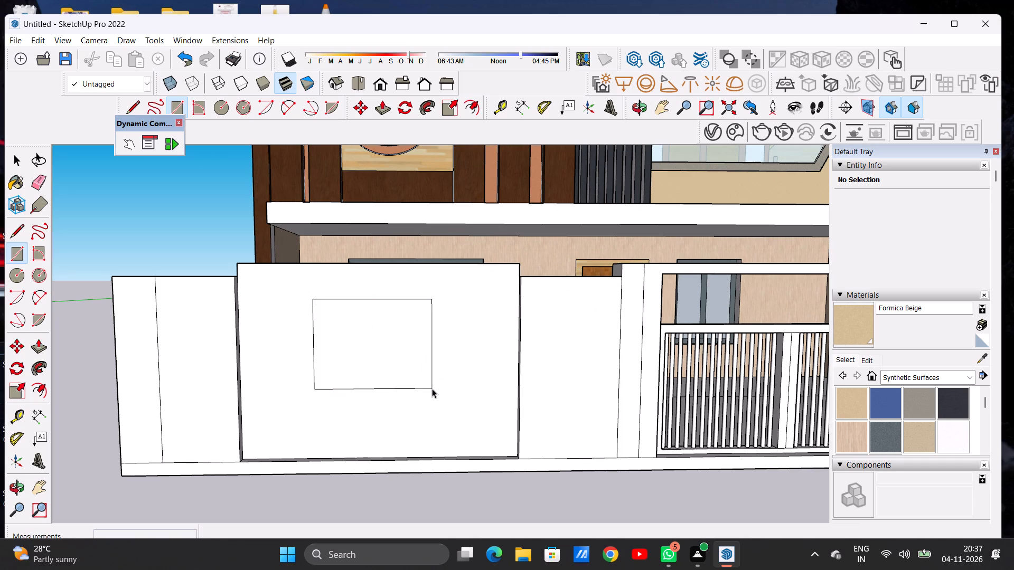
Push/Pull the new rectangle outward from the boundary wall panel to form a projecting block.
key("o")
left_click_drag(430, 330, 292, 476)
scroll(350, 365, "up", 3)
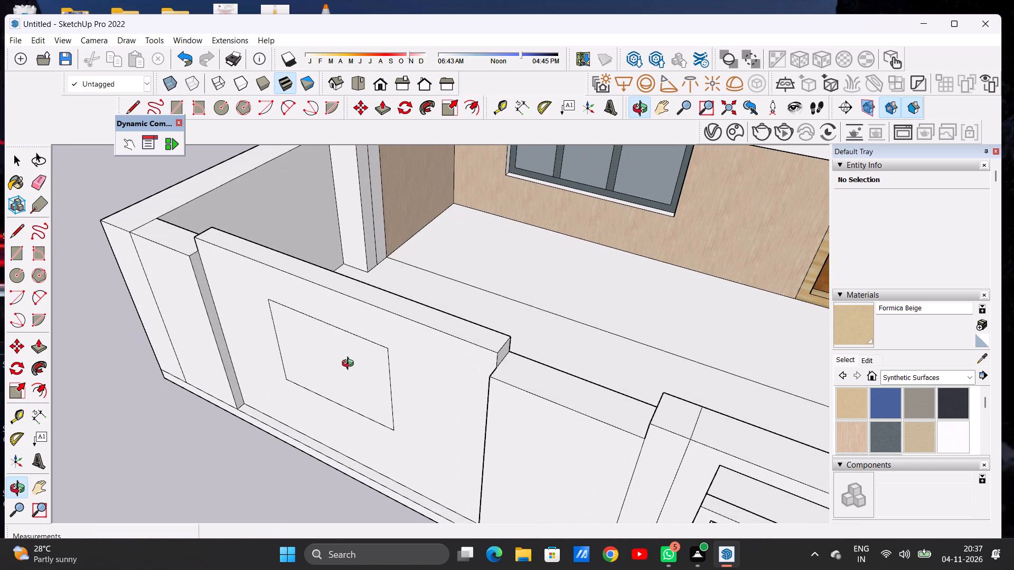
key("p")
left_click(365, 357)
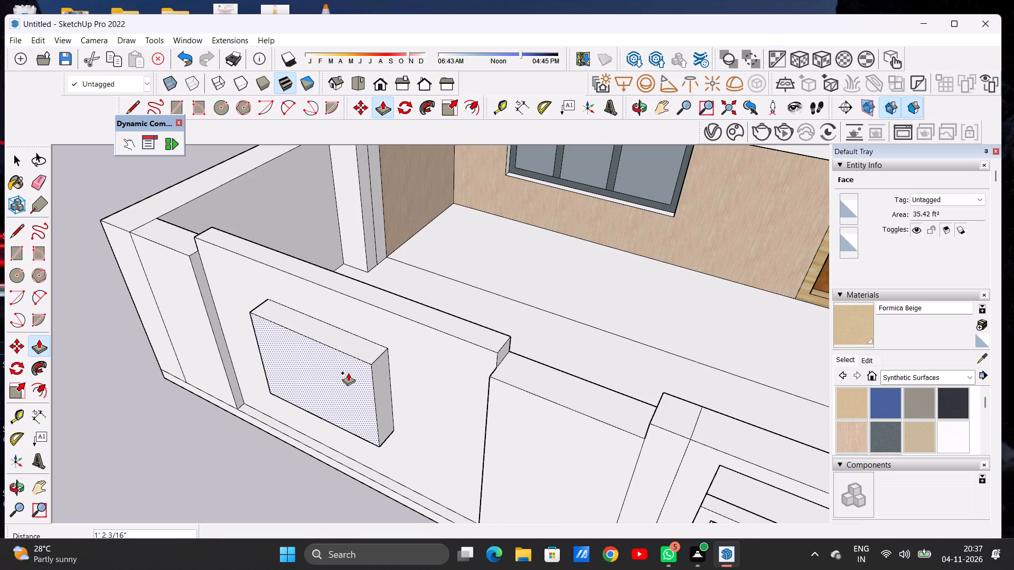
left_click(358, 367)
key("space")
Paint the front face of the boundary wall panel around the projecting block with Sandstone from the Stone collection.
type("O")
scroll(400, 356, "down", 9)
left_click_drag(381, 370, 522, 305)
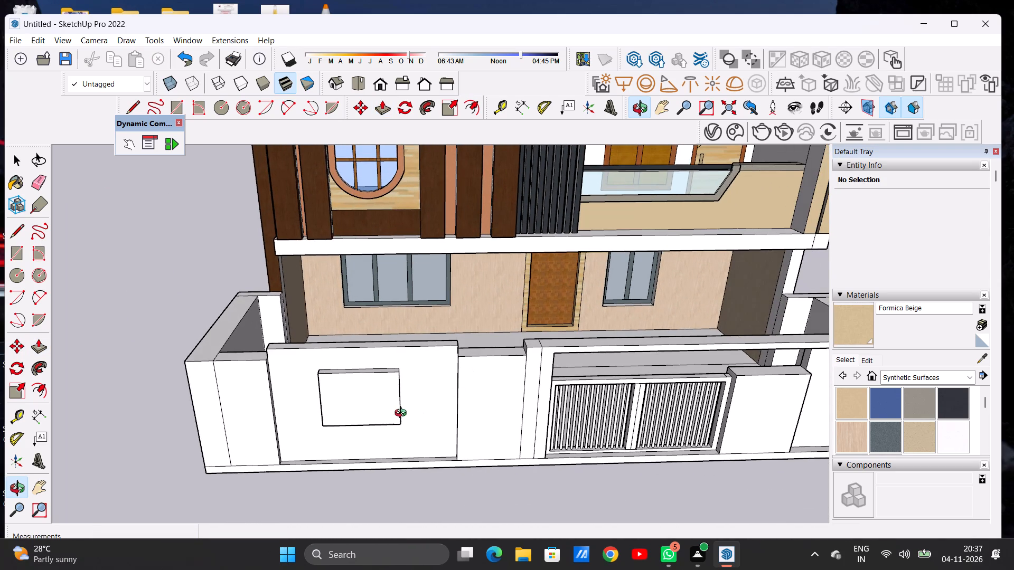
scroll(401, 411, "up", 3)
left_click_drag(417, 387, 359, 426)
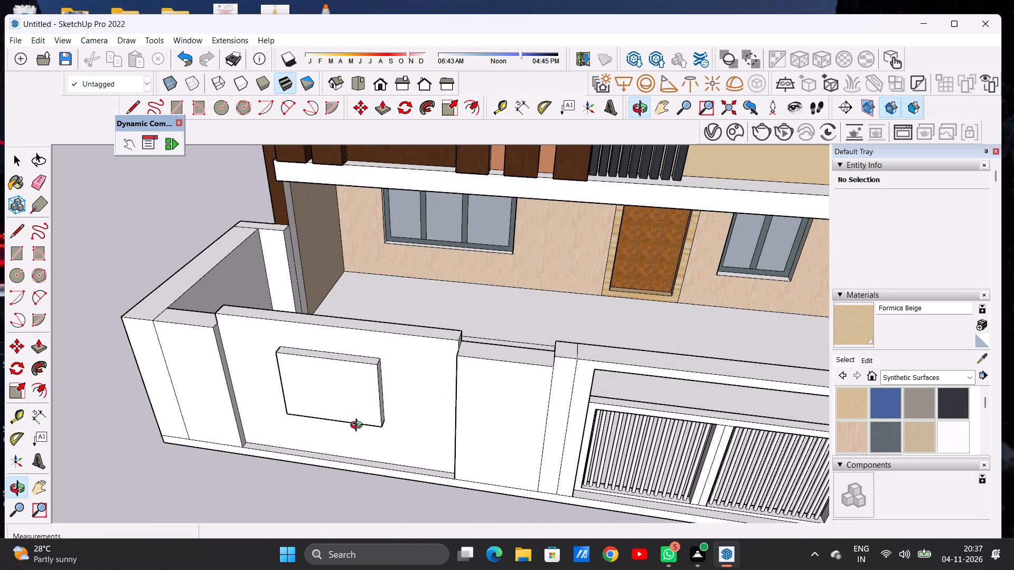
left_click_drag(359, 426, 429, 354)
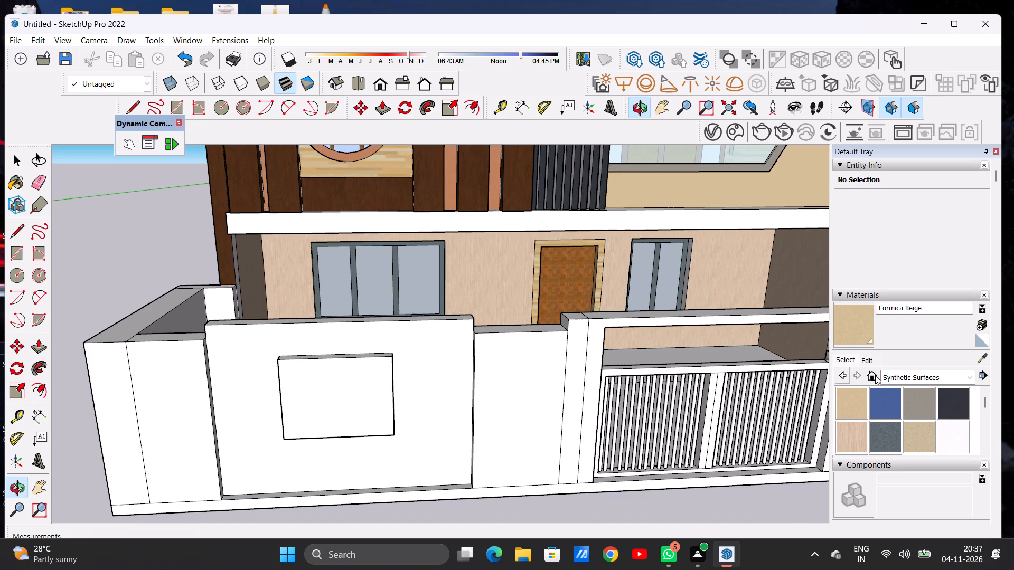
left_click(884, 377)
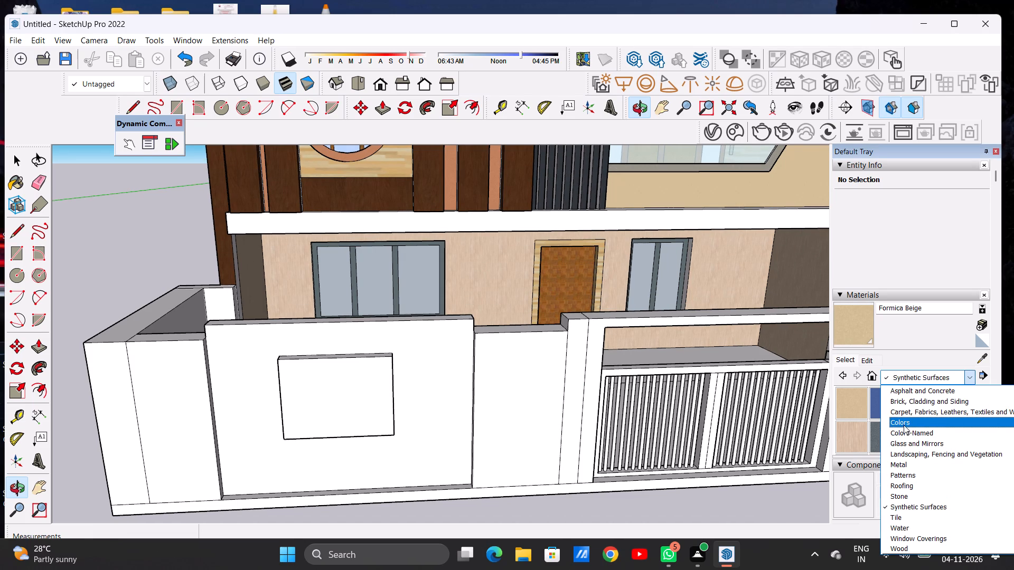
left_click(916, 493)
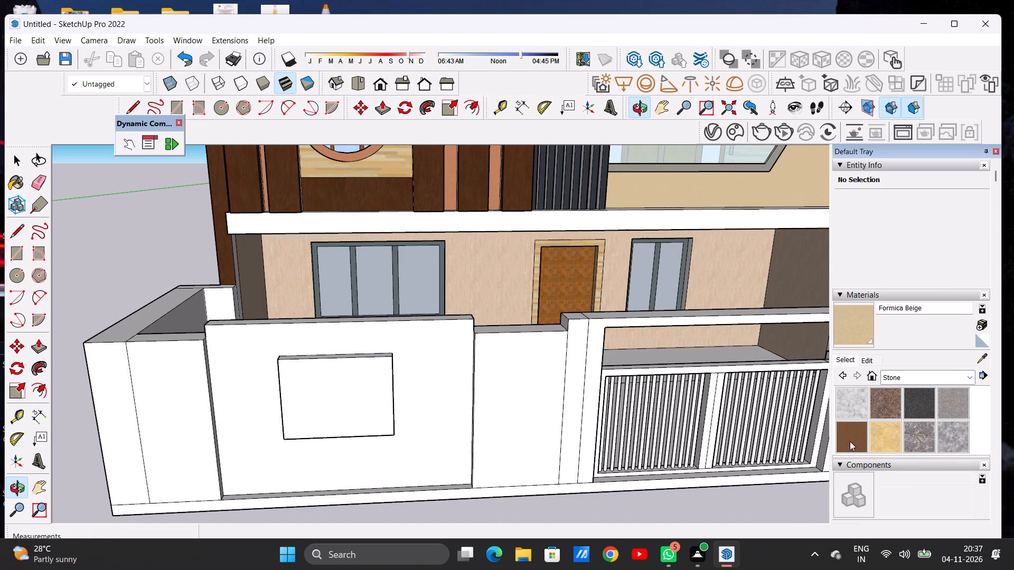
left_click(850, 441)
left_click(405, 428)
Paint the top face of the same boundary wall panel with Sandstone.
scroll(420, 420, "down", 5)
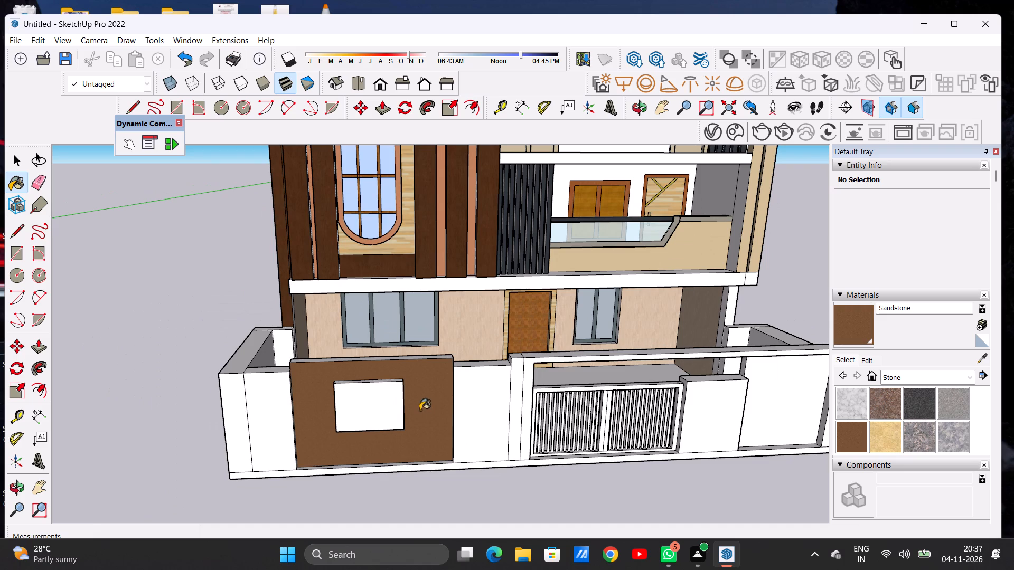
scroll(422, 363, "up", 7)
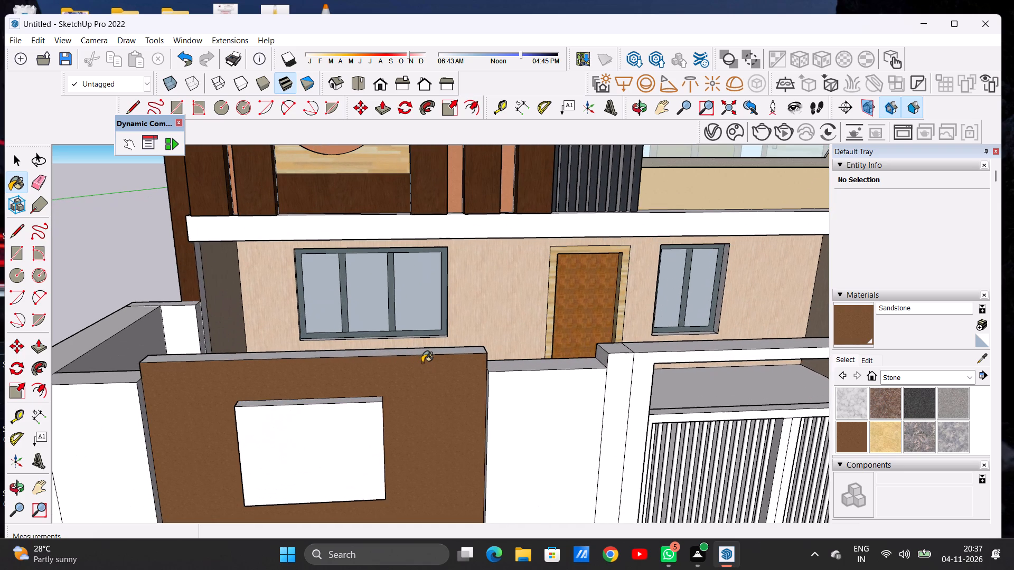
key("o")
left_click_drag(426, 349, 426, 410)
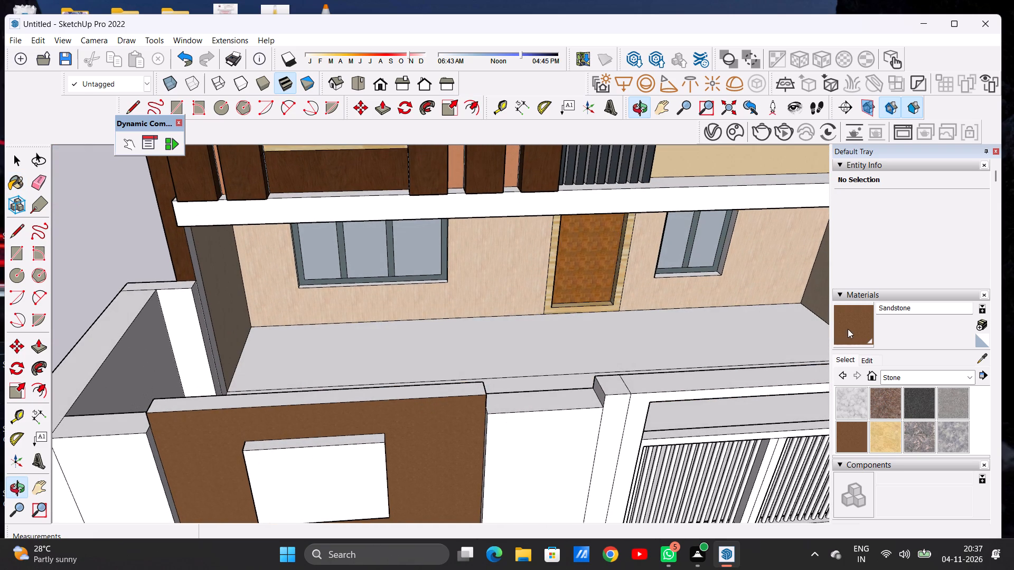
left_click(848, 329)
left_click(448, 394)
key("space")
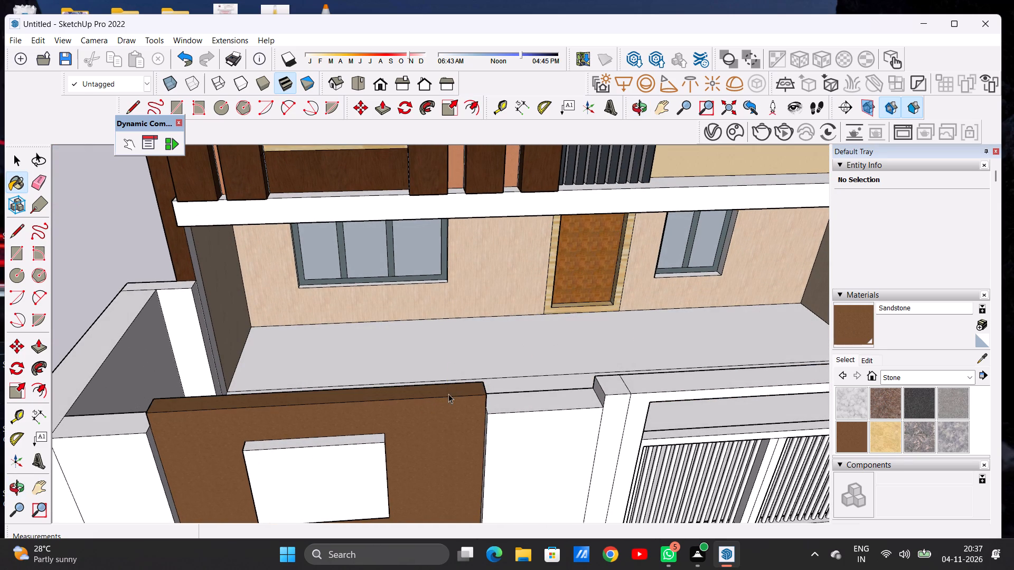
Paint the front face of the projecting block on the boundary wall panel with Carrera Marble from the Stone collection.
type("O")
scroll(552, 394, "down", 8)
left_click_drag(483, 453, 448, 369)
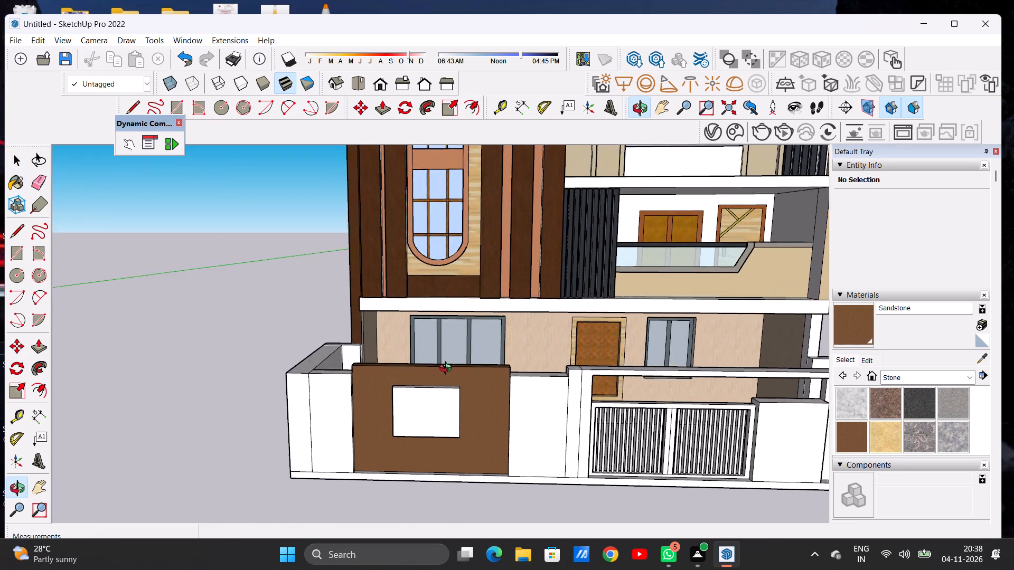
left_click_drag(448, 369, 448, 370)
scroll(395, 509, "up", 9)
scroll(355, 437, "down", 1)
scroll(355, 437, "up", 4)
left_click_drag(345, 412, 340, 472)
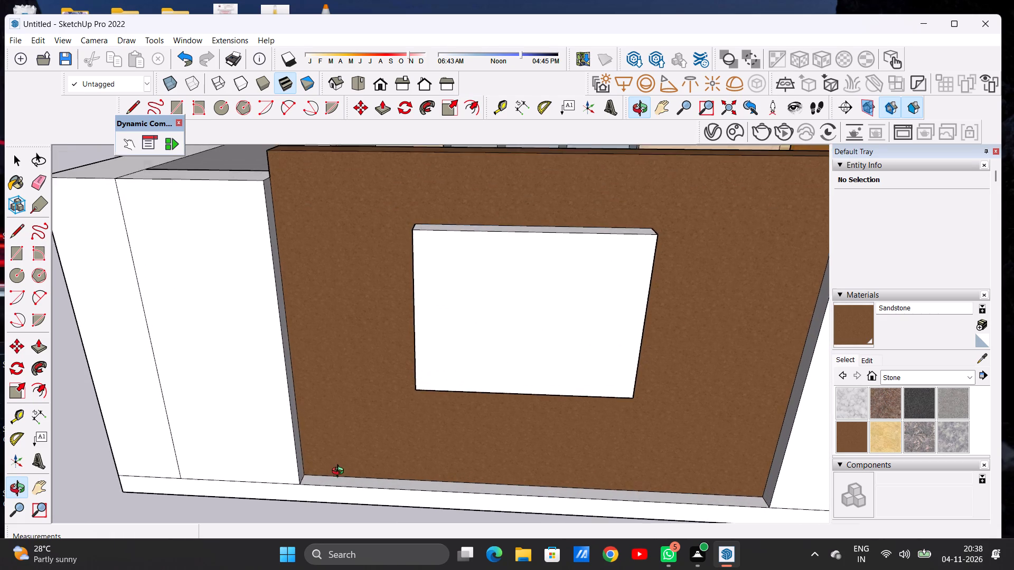
left_click_drag(340, 472, 341, 476)
scroll(448, 421, "down", 12)
scroll(449, 414, "up", 1)
scroll(449, 414, "down", 5)
left_click_drag(496, 419, 508, 347)
scroll(496, 379, "up", 6)
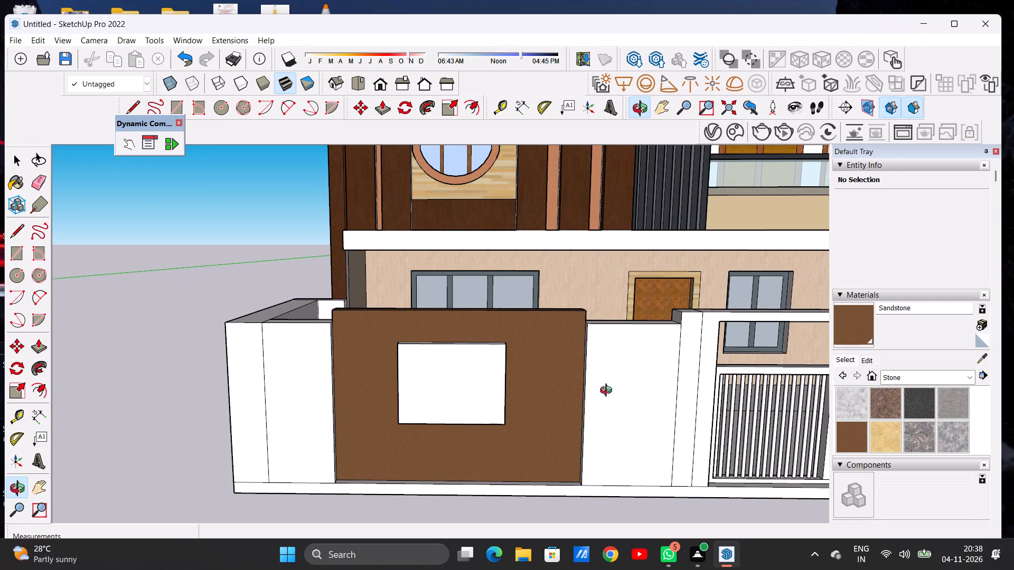
left_click(856, 402)
left_click(477, 399)
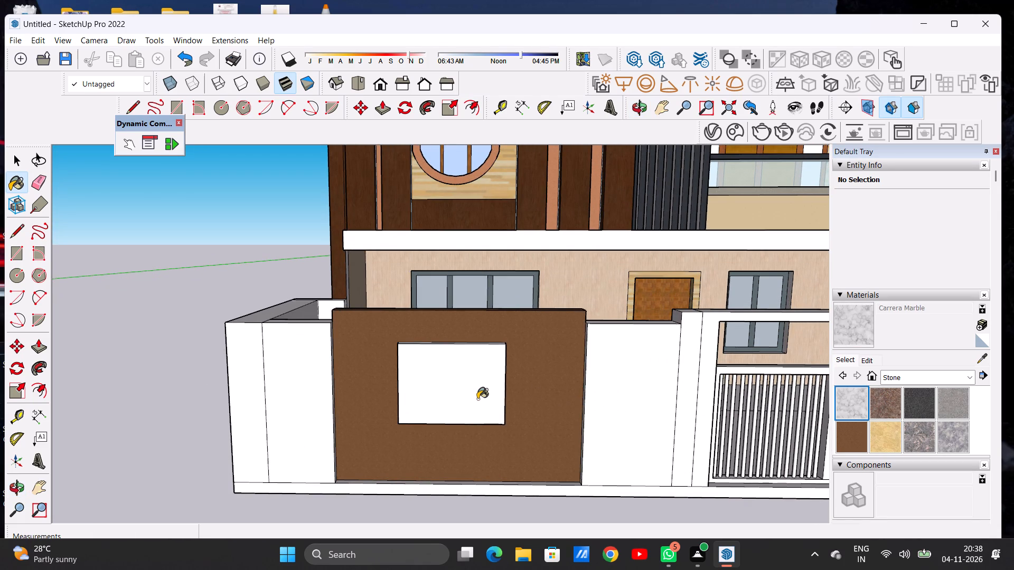
scroll(461, 380, "up", 4)
key("space")
Paint the plain front boundary wall sections on both sides of the Sandstone panel with Cladding Siding White from Brick, Cladding and Siding.
scroll(425, 379, "down", 2)
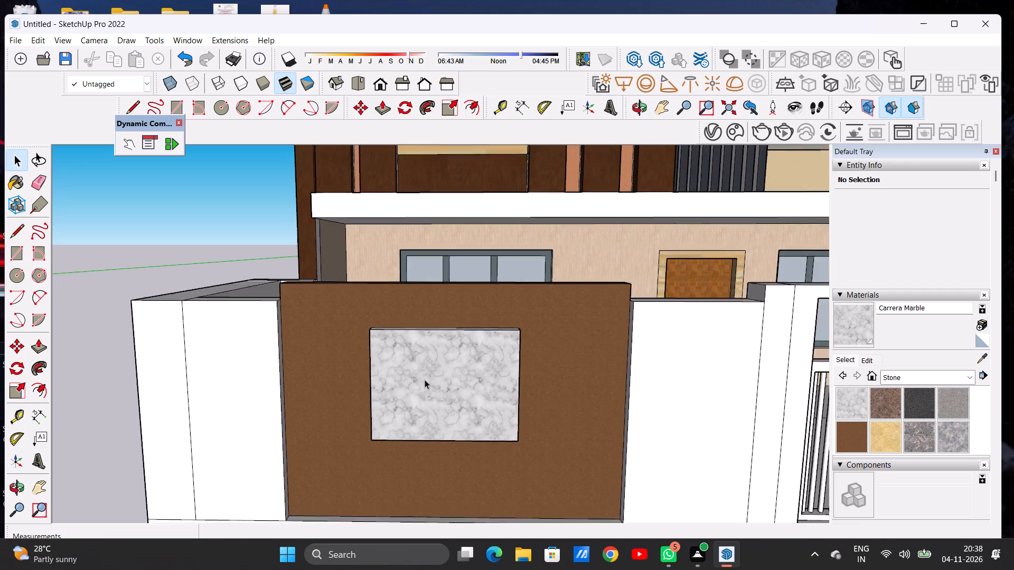
scroll(425, 379, "down", 14)
scroll(331, 372, "up", 7)
scroll(394, 376, "up", 1)
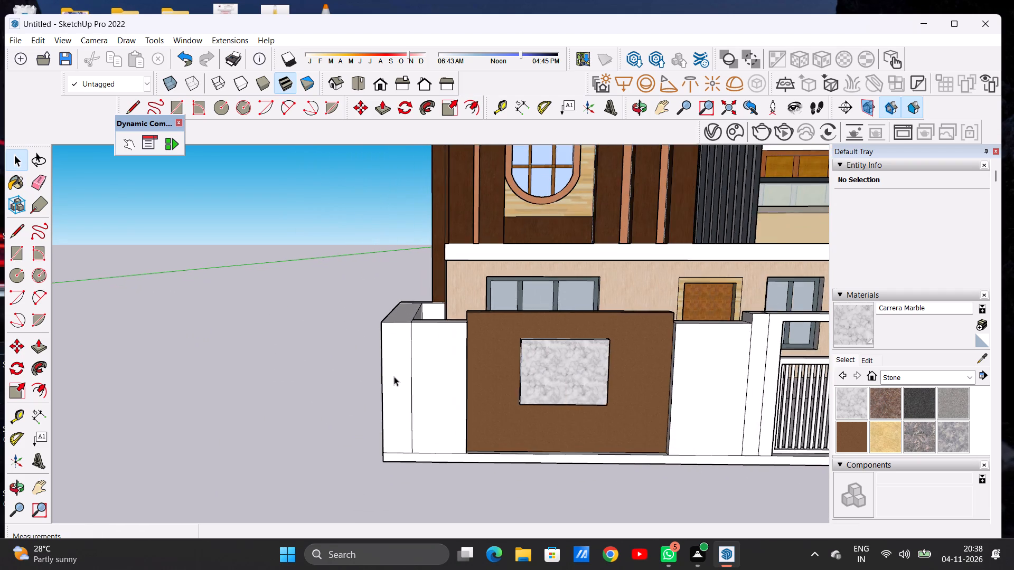
scroll(394, 376, "up", 1)
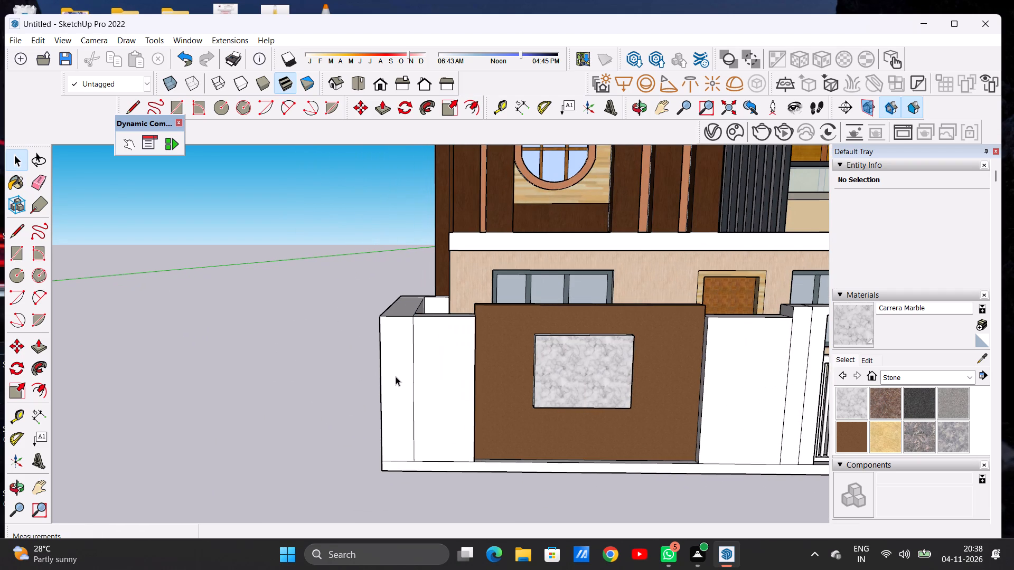
scroll(396, 376, "down", 4)
left_click(894, 377)
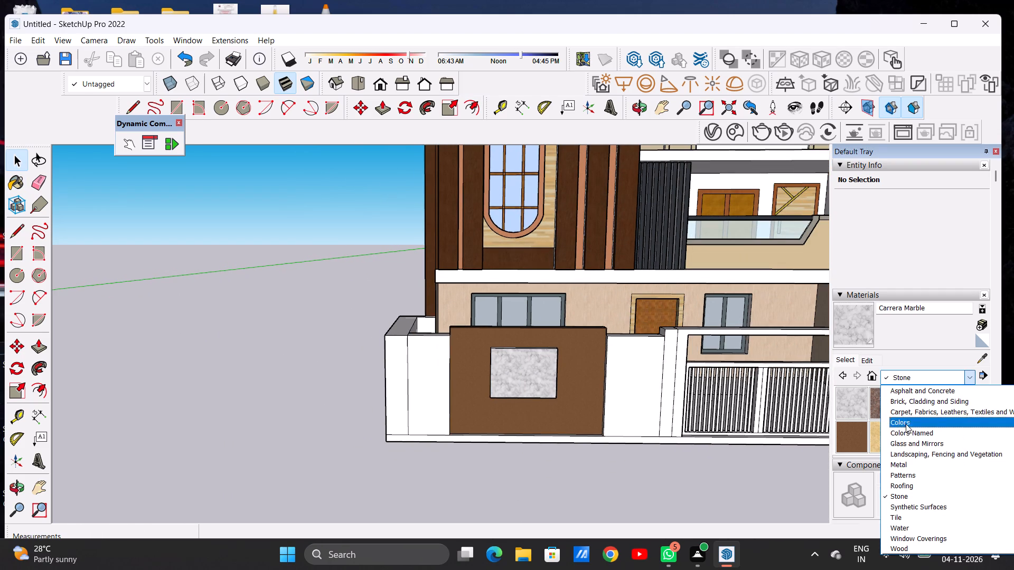
left_click(907, 403)
scroll(907, 403, "down", 1)
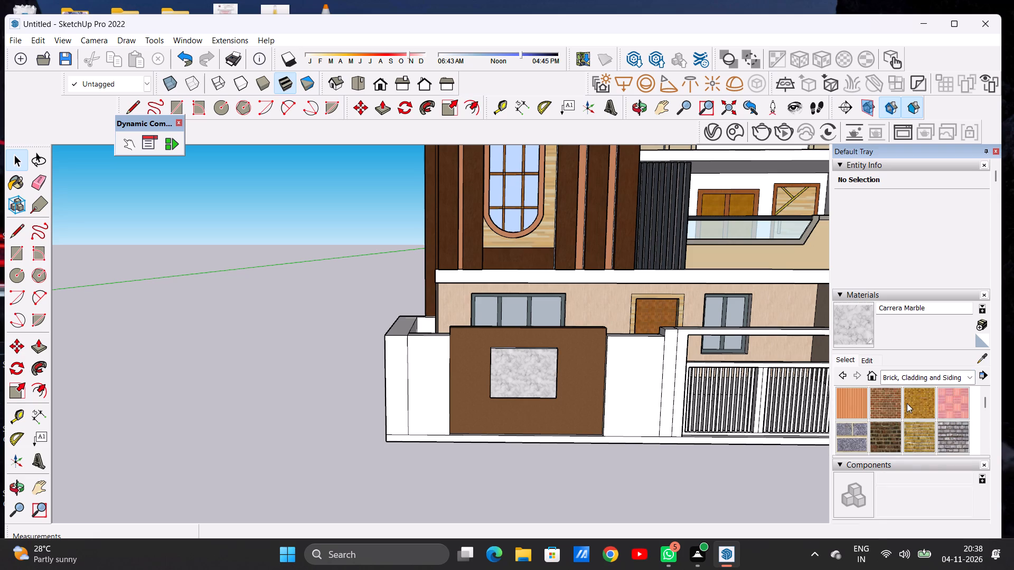
scroll(907, 403, "down", 1)
scroll(907, 403, "up", 1)
left_click(925, 405)
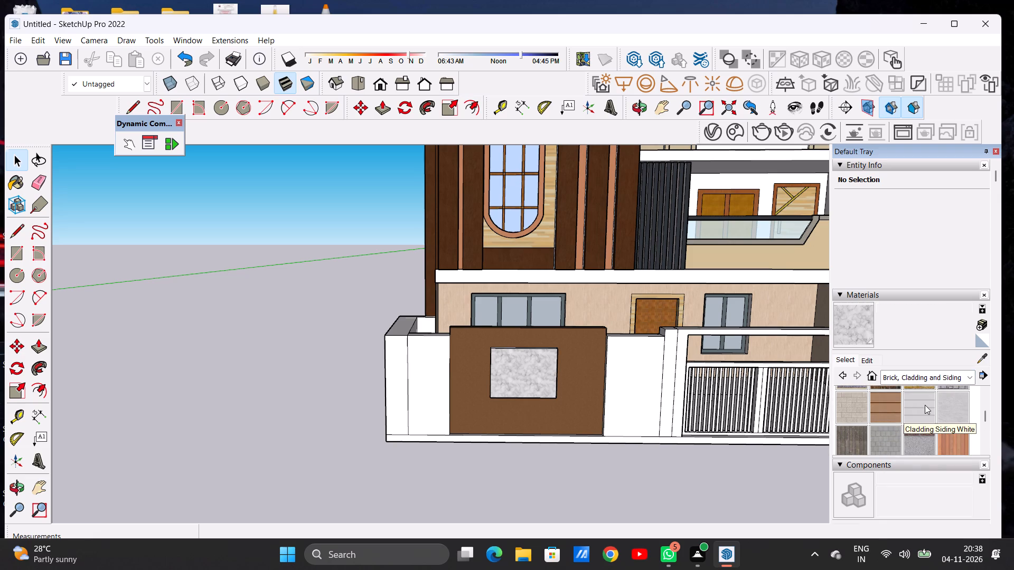
left_click(402, 387)
left_click(417, 378)
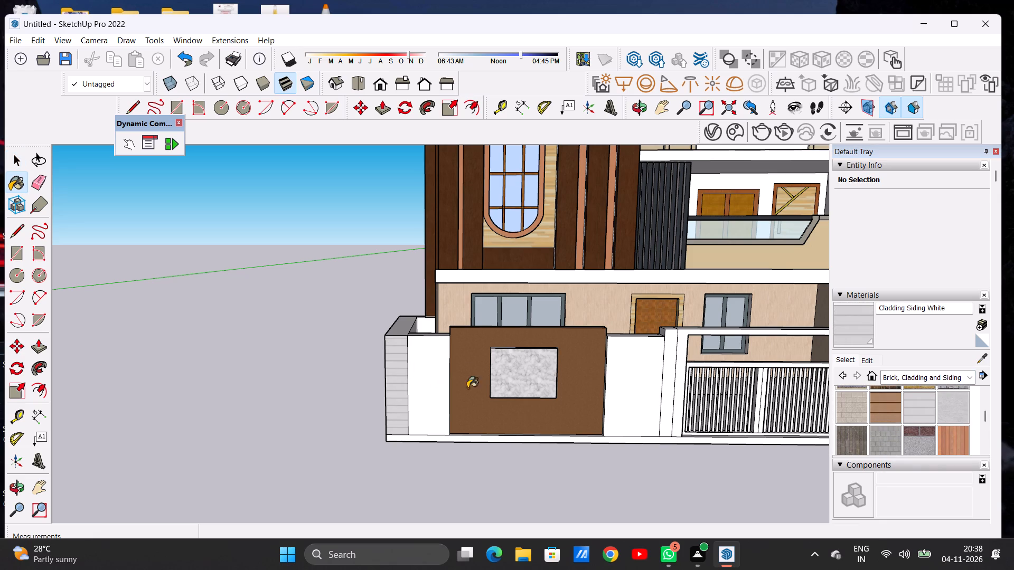
left_click(638, 384)
Paint the base strip along the bottom of the front boundary wall with Cladding Siding White.
scroll(398, 388, "down", 4)
scroll(401, 385, "up", 8)
scroll(438, 438, "down", 1)
scroll(438, 442, "up", 5)
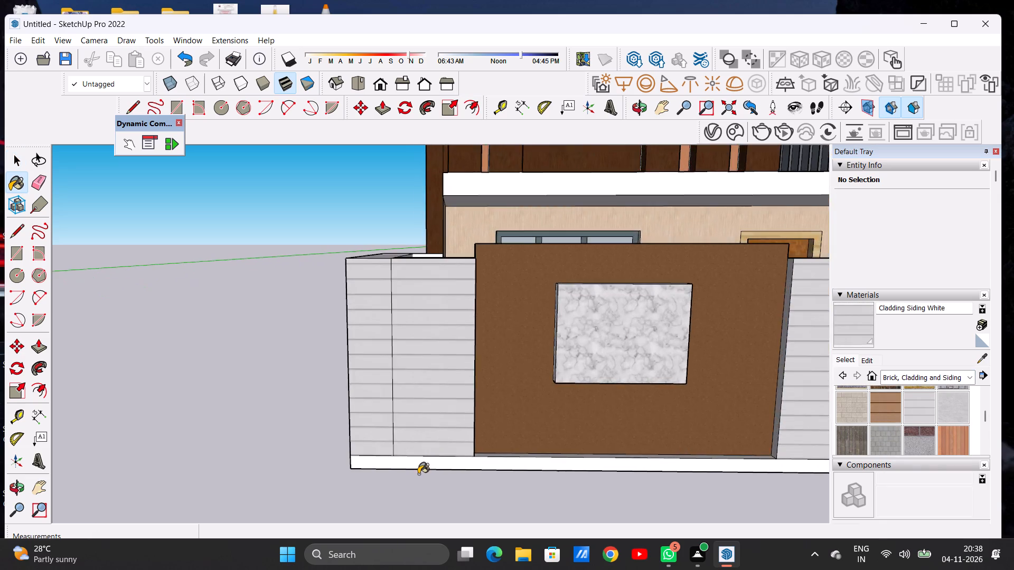
scroll(418, 474, "up", 3)
left_click(424, 459)
scroll(426, 443, "down", 8)
scroll(425, 433, "up", 1)
scroll(425, 433, "down", 6)
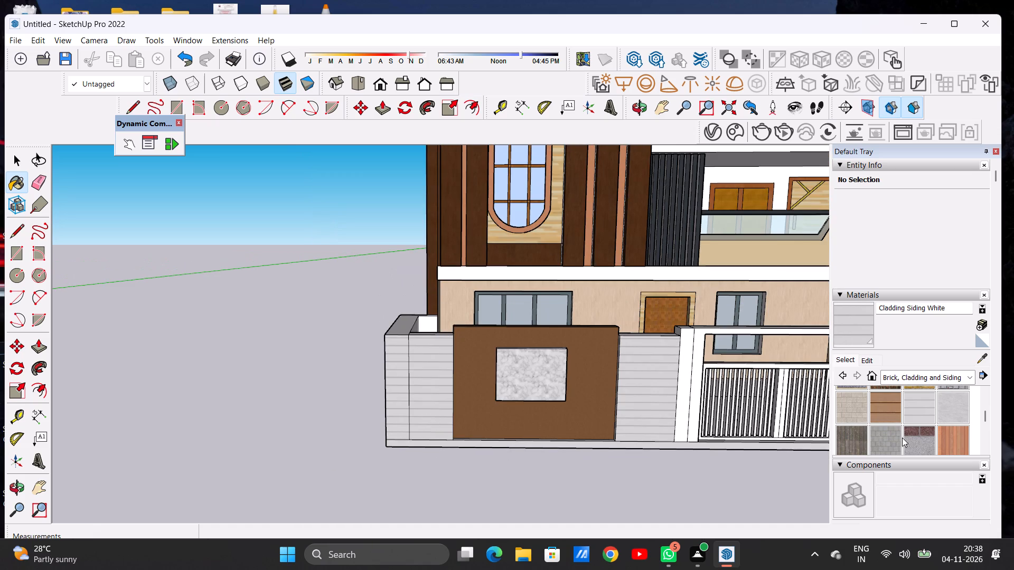
Set the Cladding Siding White texture size to 5' by 5'.
left_click(861, 359)
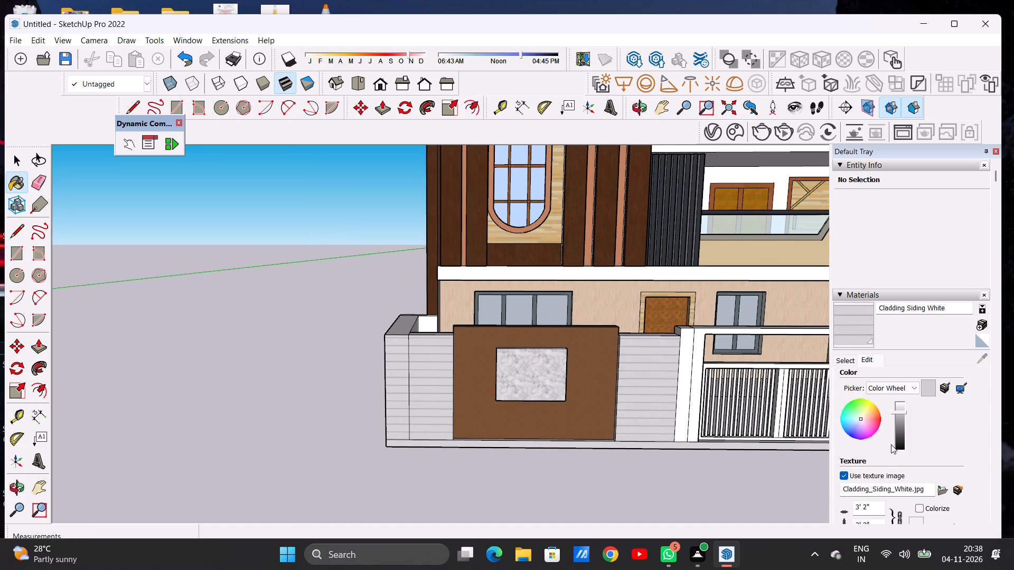
scroll(875, 460, "down", 1)
left_click(872, 462)
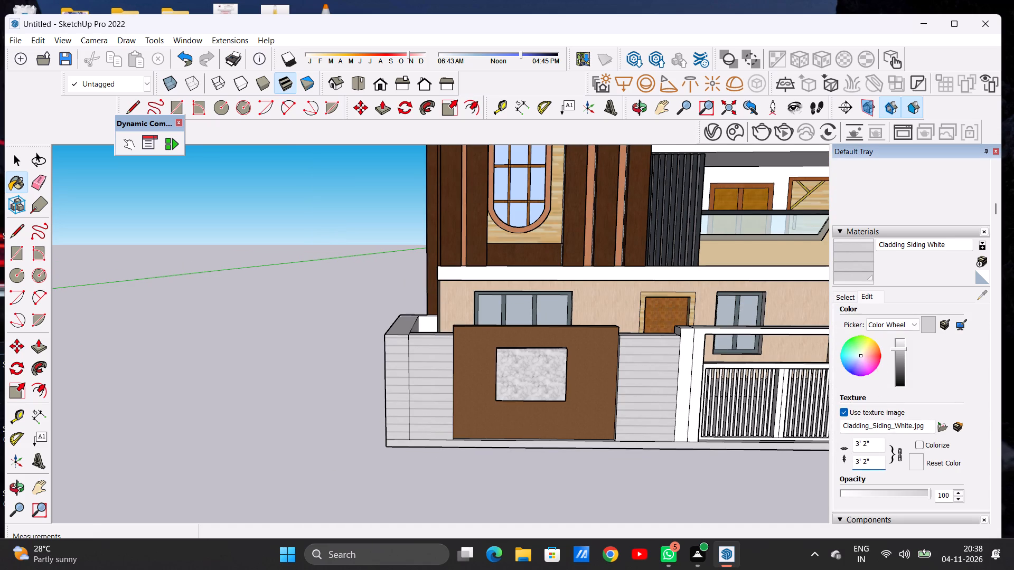
key("BackSpace")
key("BackSpace")
key("BackSpace")
key("BackSpace")
key("BackSpace")
key("BackSpace")
key("BackSpace")
key("BackSpace")
key("BackSpace")
key("BackSpace")
key("BackSpace")
key("BackSpace")
key("BackSpace")
key("BackSpace")
key("BackSpace")
key("BackSpace")
key("BackSpace")
key("BackSpace")
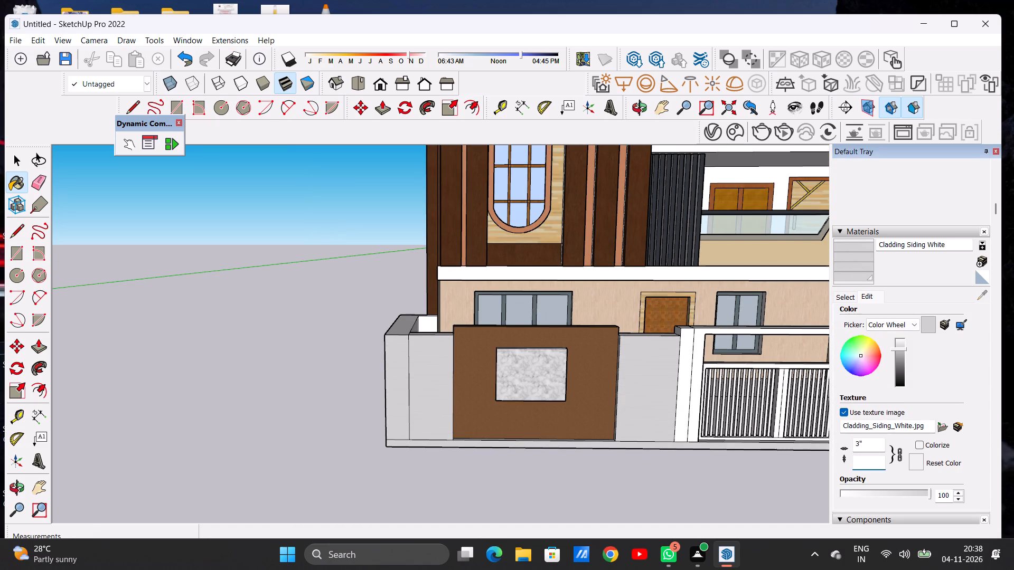
type("5'")
key("Return")
key("space")
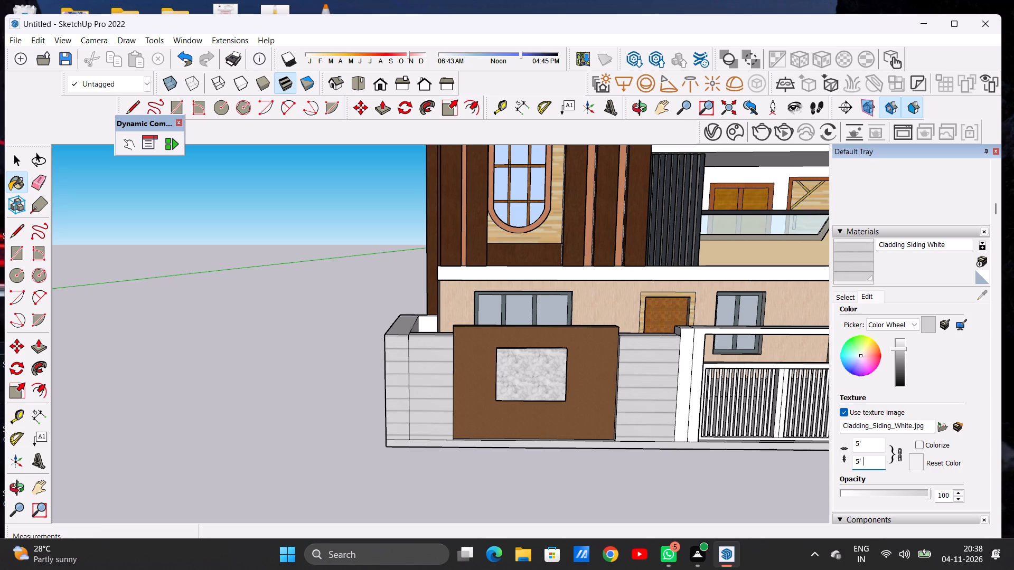
Paint the low boundary wall section between the gate and the white panel with Cladding Siding White.
scroll(483, 403, "down", 12)
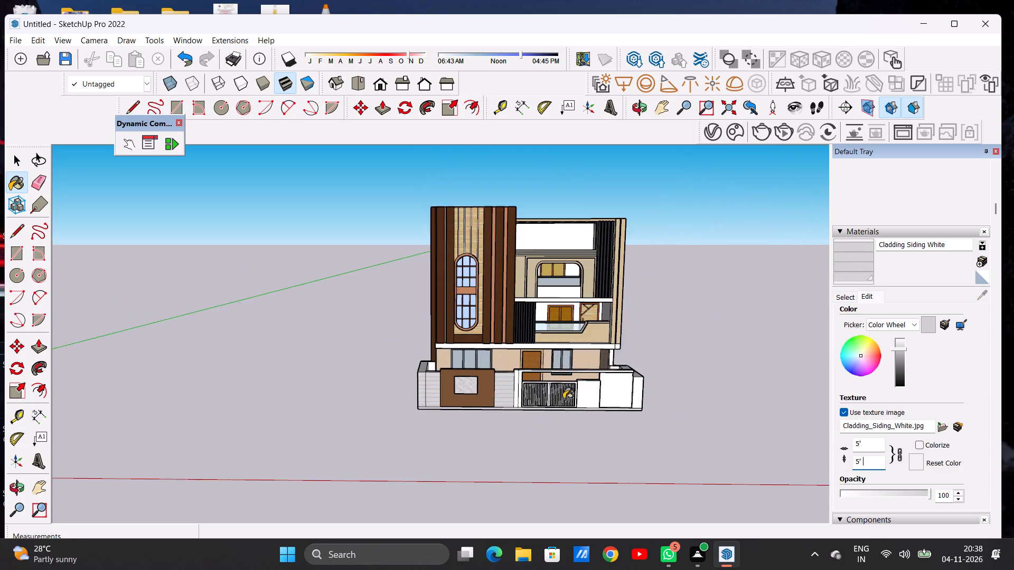
scroll(568, 397, "up", 15)
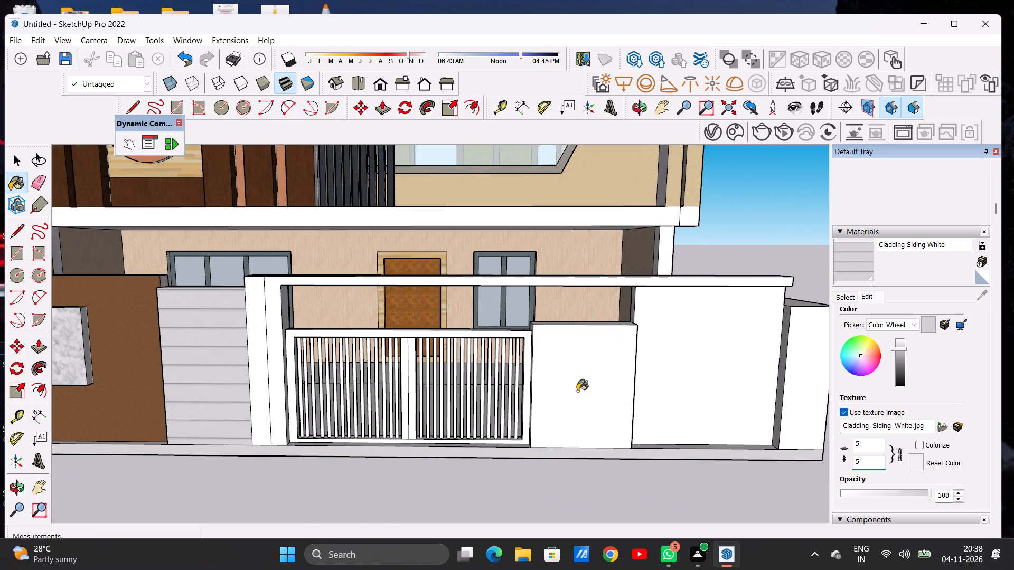
scroll(560, 395, "down", 4)
left_click(562, 392)
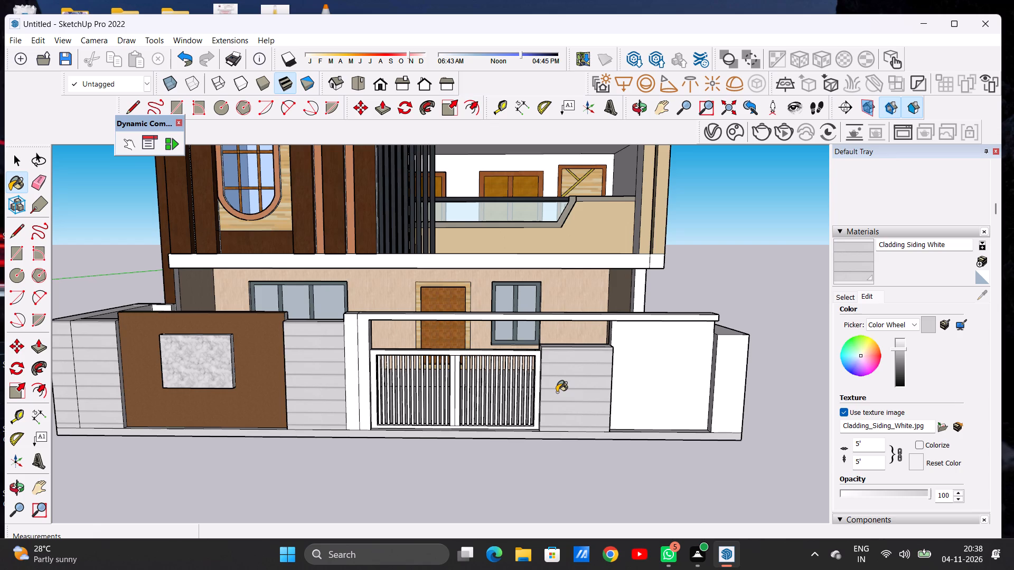
scroll(513, 393, "down", 4)
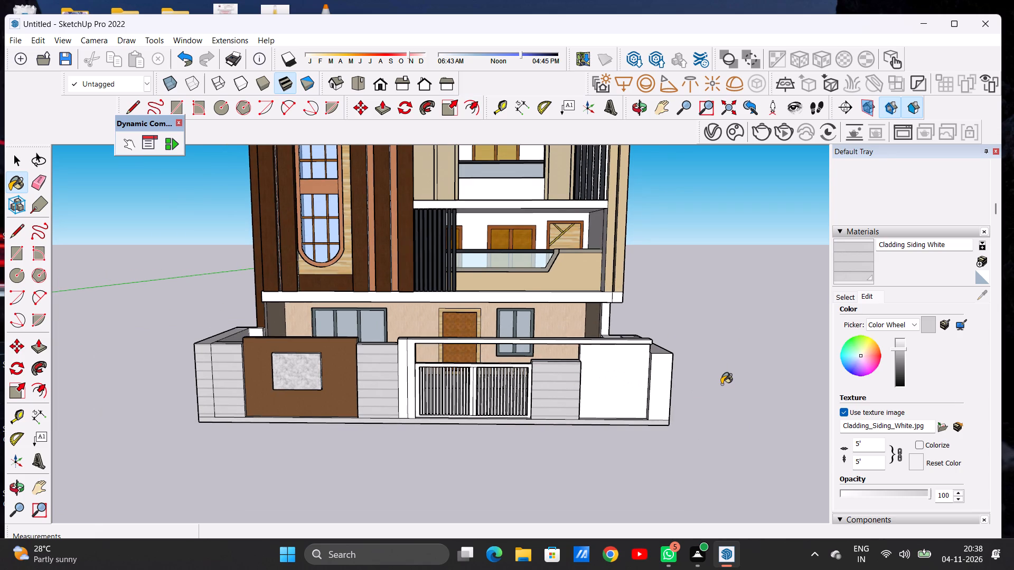
scroll(721, 384, "up", 5)
scroll(672, 373, "down", 5)
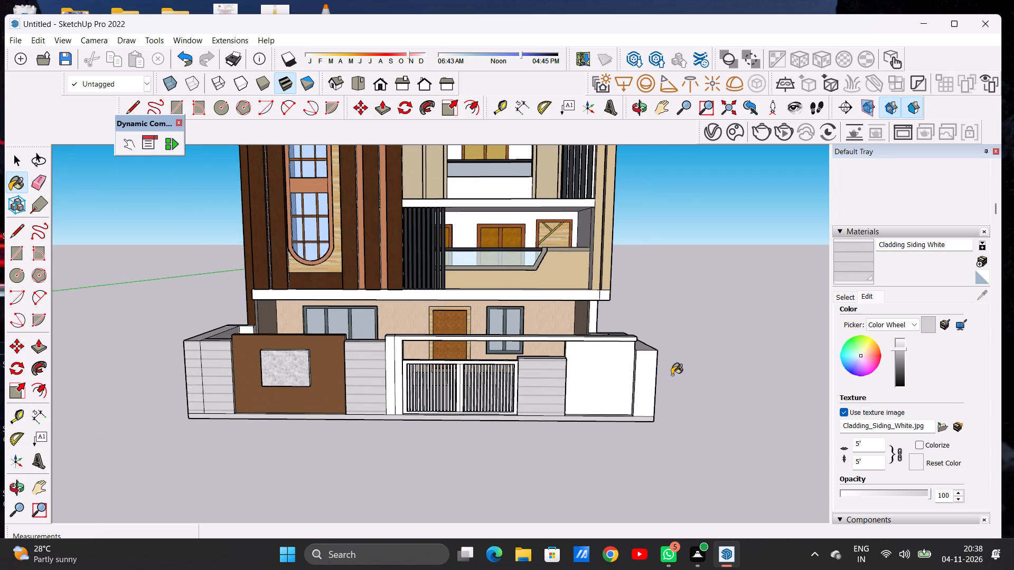
key("space")
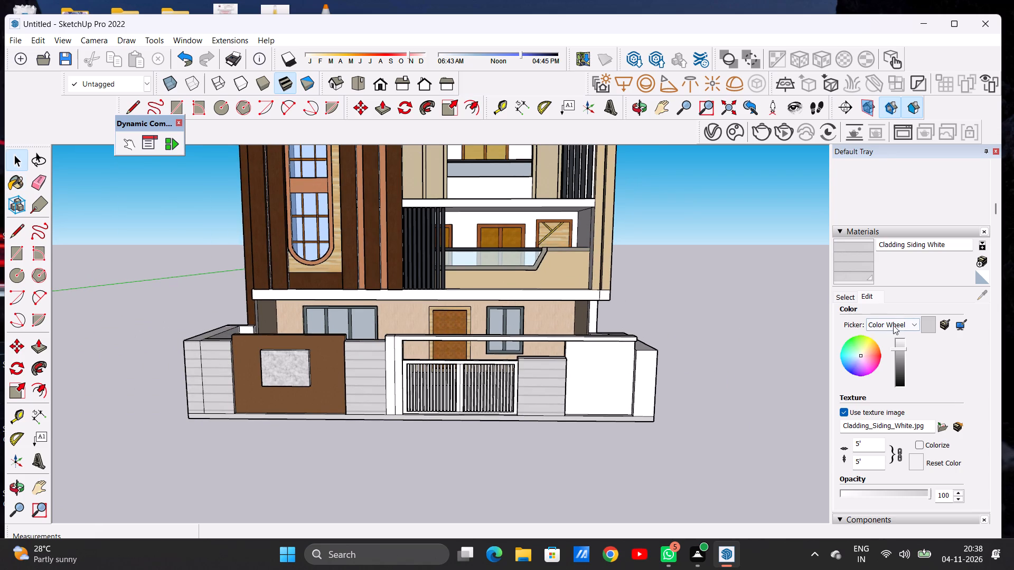
Paint the front and top faces of the end wall beyond the white panel with Formica Graystone from Synthetic Surfaces.
left_click(839, 298)
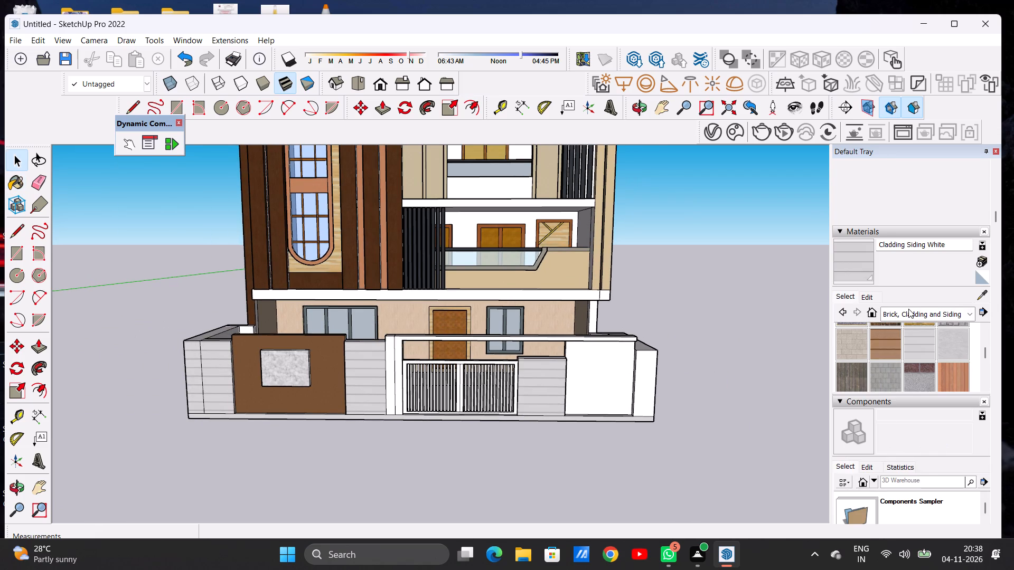
left_click(908, 310)
left_click(927, 443)
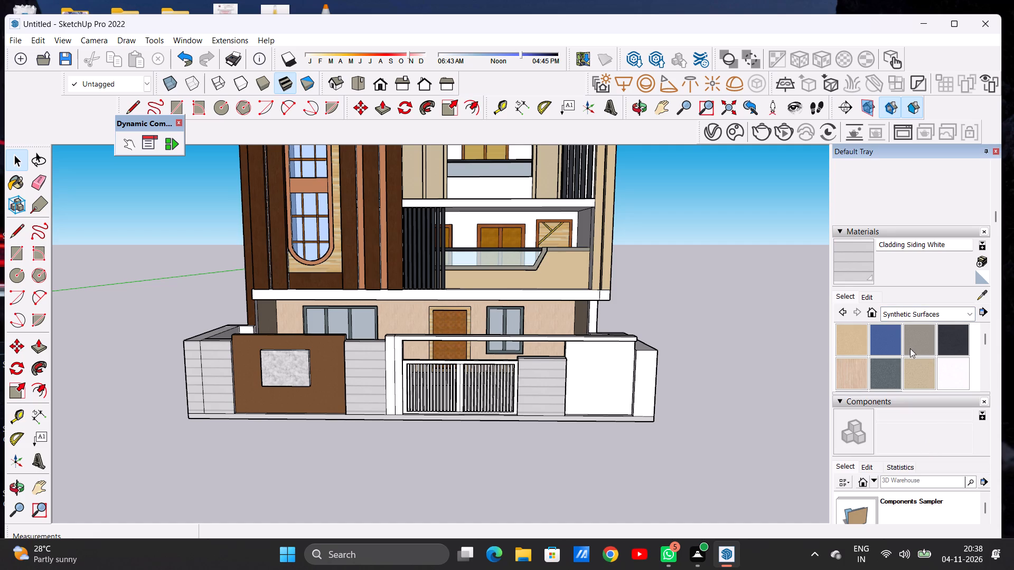
left_click(907, 338)
key("o")
left_click_drag(613, 370, 598, 492)
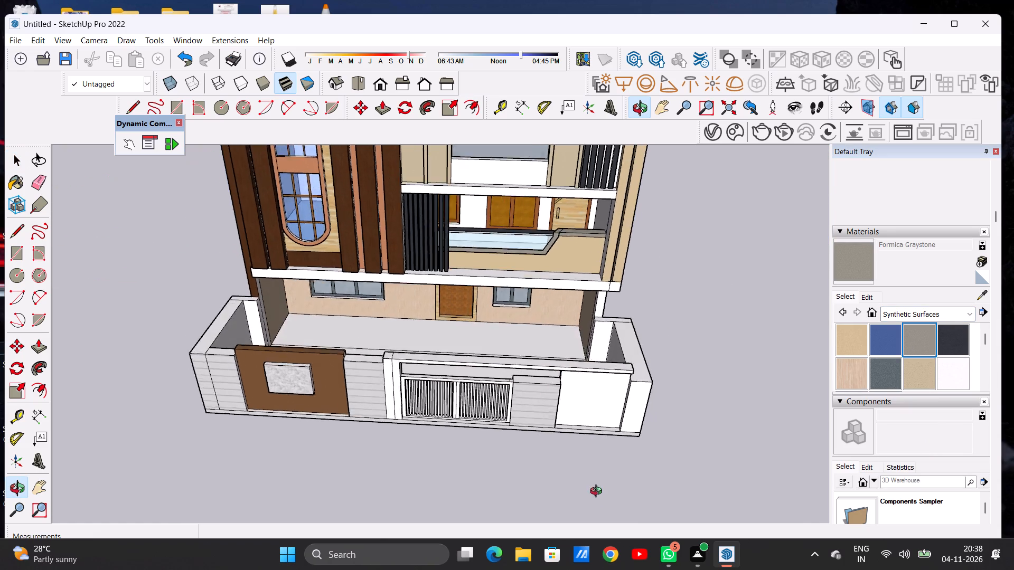
left_click_drag(598, 492, 534, 481)
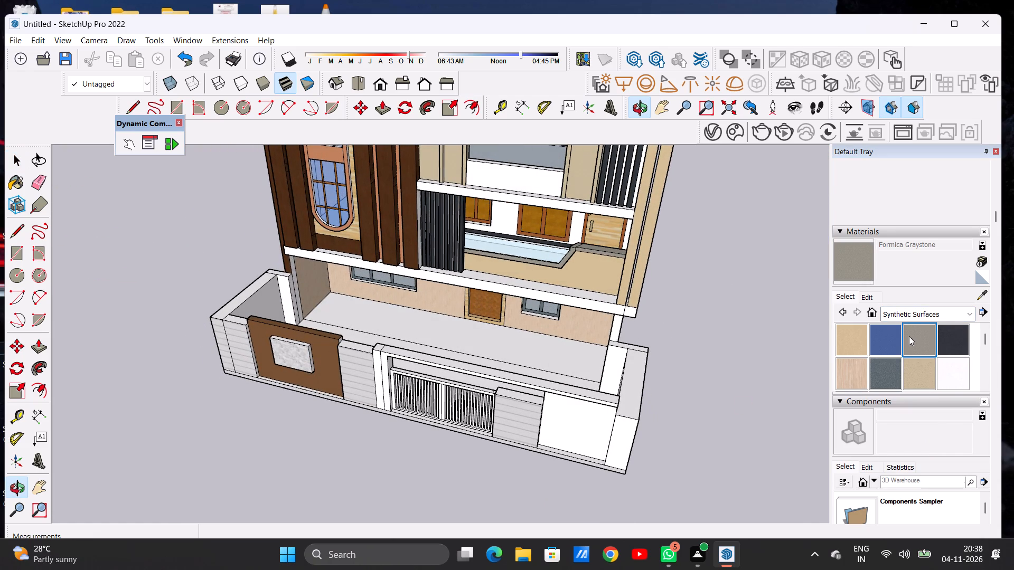
left_click(911, 334)
scroll(544, 429, "up", 7)
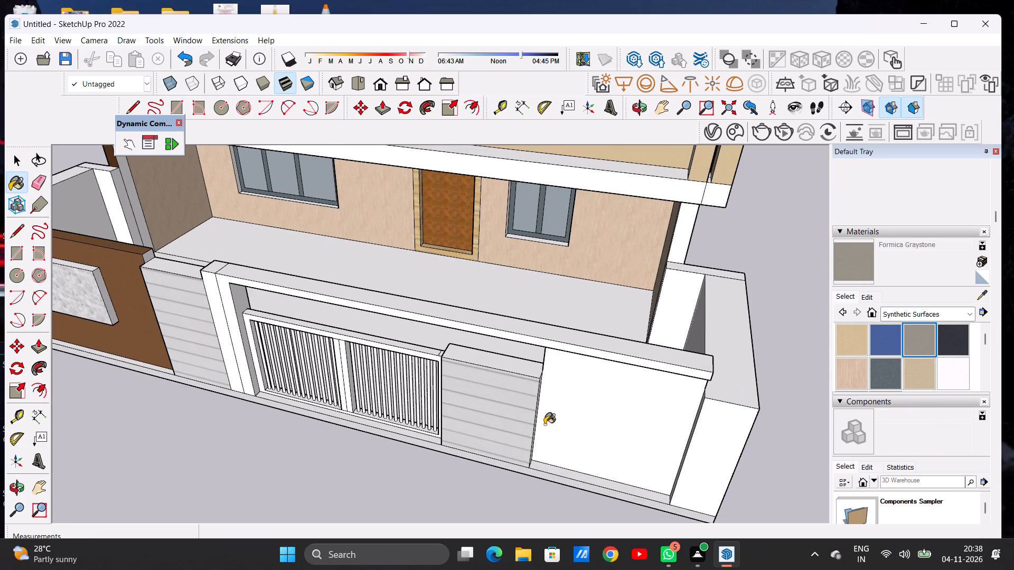
scroll(587, 400, "down", 3)
scroll(712, 413, "up", 5)
left_click(679, 426)
left_click(690, 377)
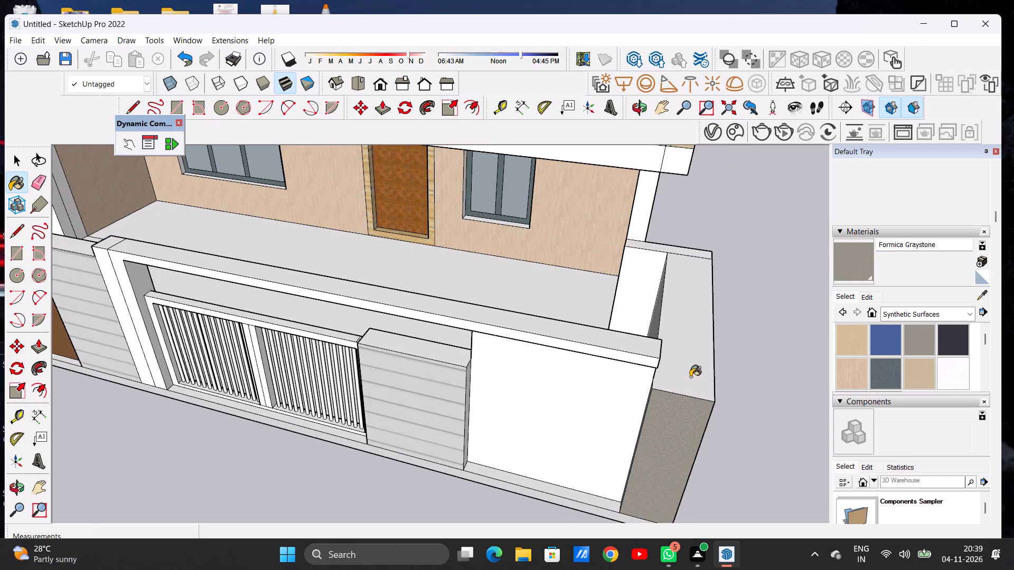
Paint the outer side face of the same end wall with Formica Graystone.
scroll(562, 387, "down", 6)
key("o")
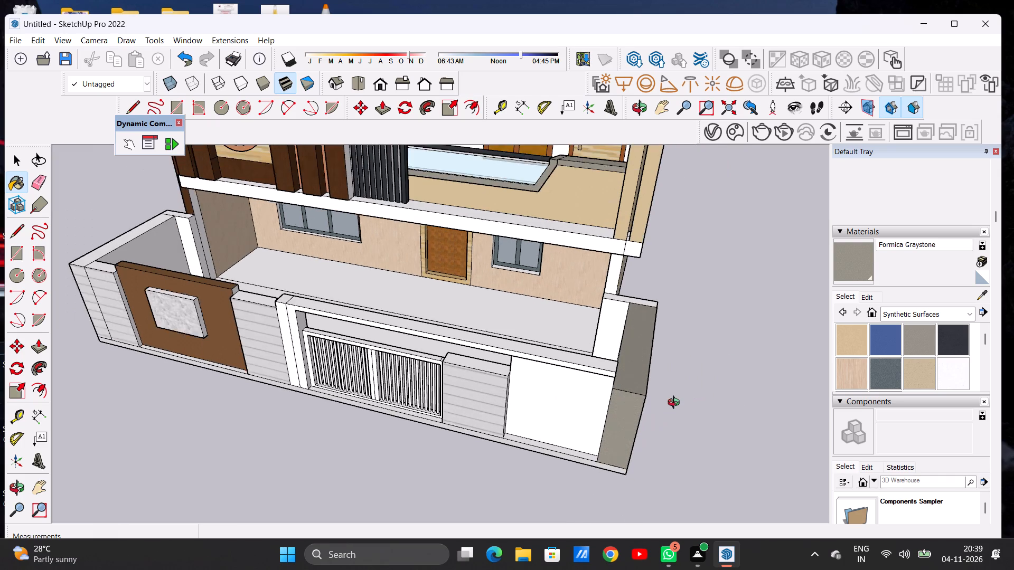
left_click_drag(673, 406, 584, 392)
left_click(849, 261)
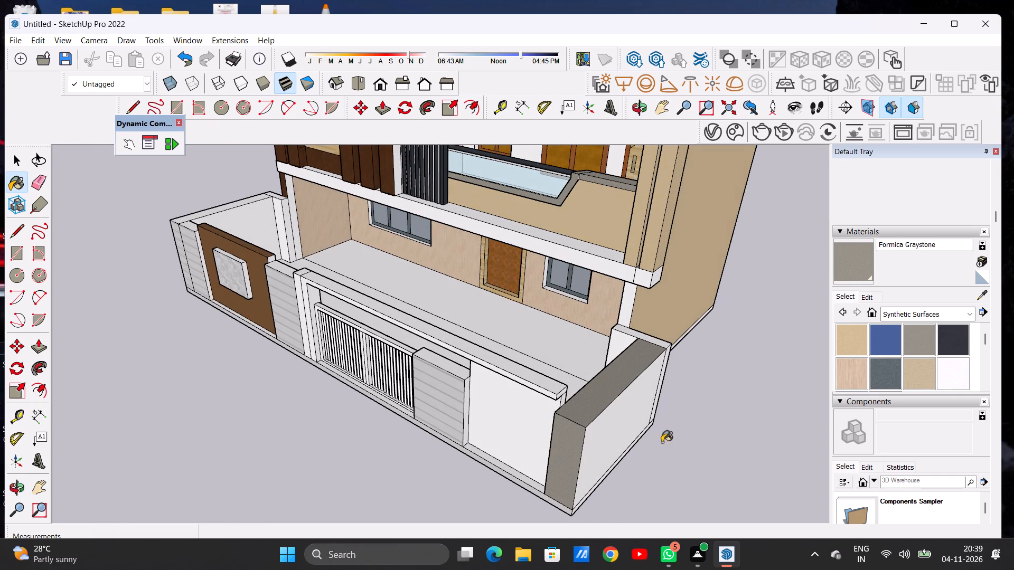
left_click(616, 434)
Paint the base strip below the end wall's outer side with Formica Graystone.
scroll(635, 377, "down", 5)
scroll(580, 513, "up", 14)
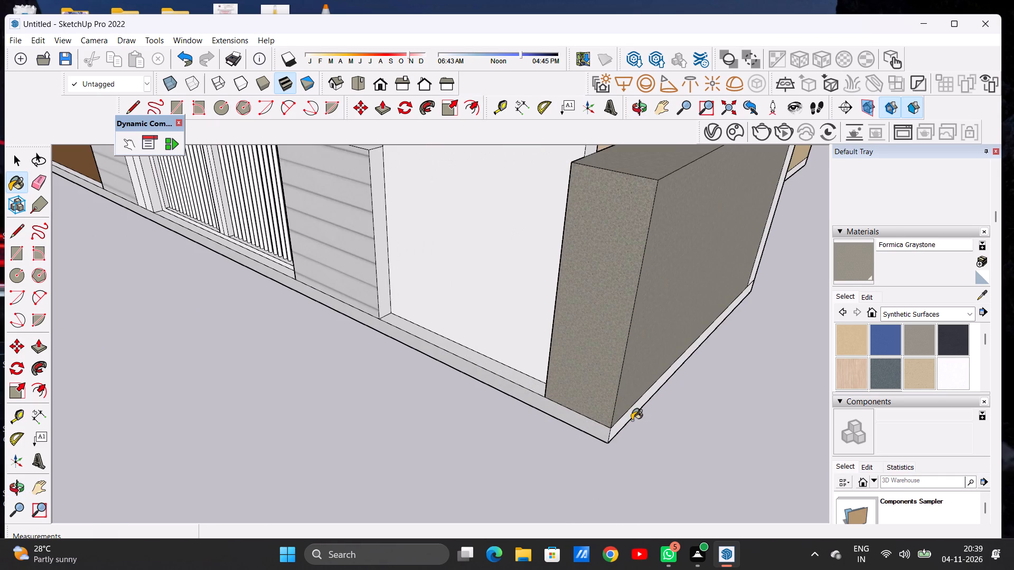
left_click(618, 422)
scroll(553, 437, "down", 7)
scroll(612, 422, "up", 9)
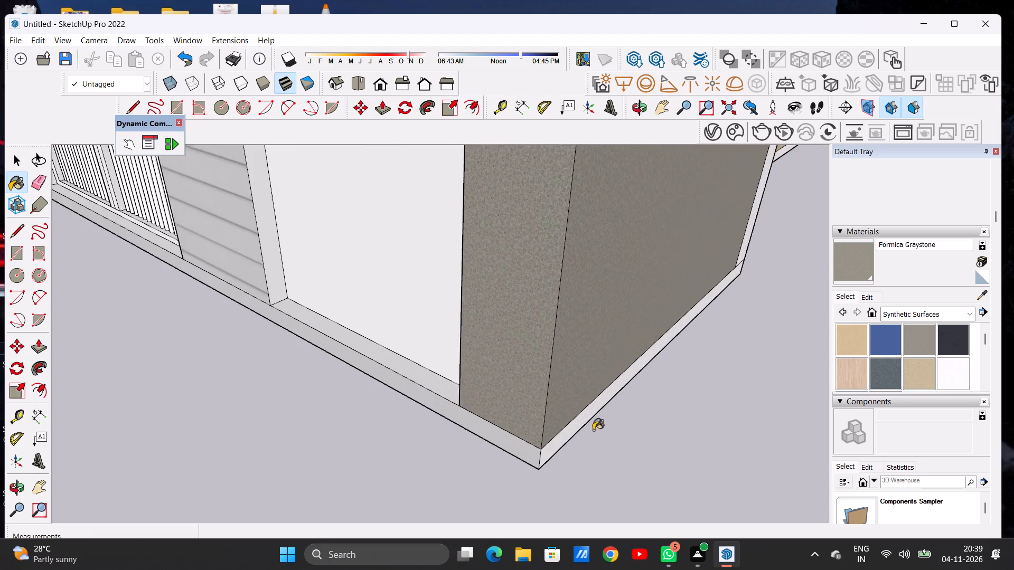
scroll(593, 430, "up", 1)
left_click(560, 433)
Paint the top and outer side faces of the short return wall at the end wall's rear with Formica Graystone.
scroll(522, 457, "down", 7)
scroll(522, 462, "up", 1)
scroll(522, 462, "down", 5)
scroll(522, 461, "up", 1)
scroll(522, 461, "down", 1)
scroll(673, 233, "up", 3)
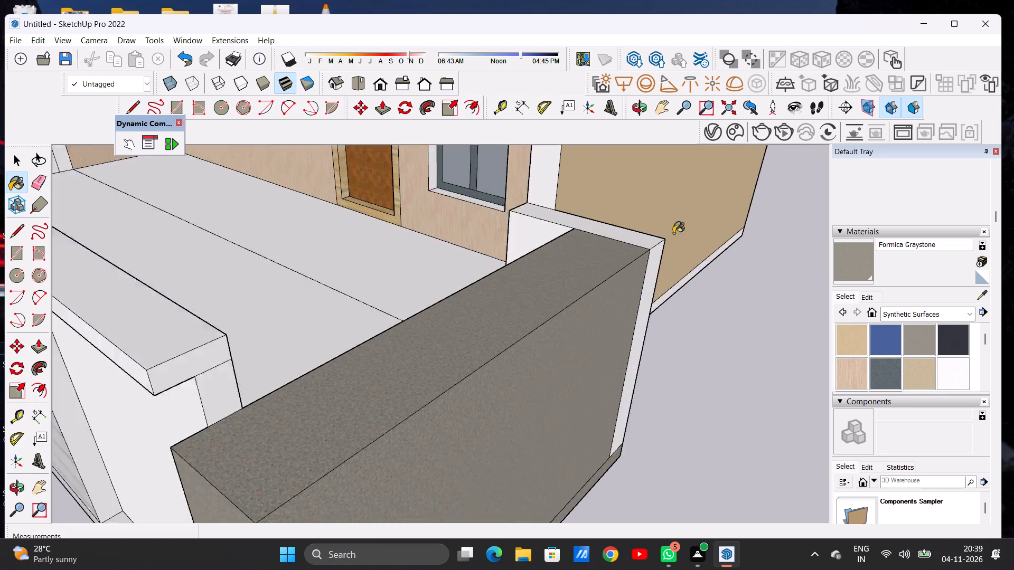
scroll(673, 233, "up", 11)
left_click(627, 248)
left_click(634, 296)
scroll(662, 292, "down", 8)
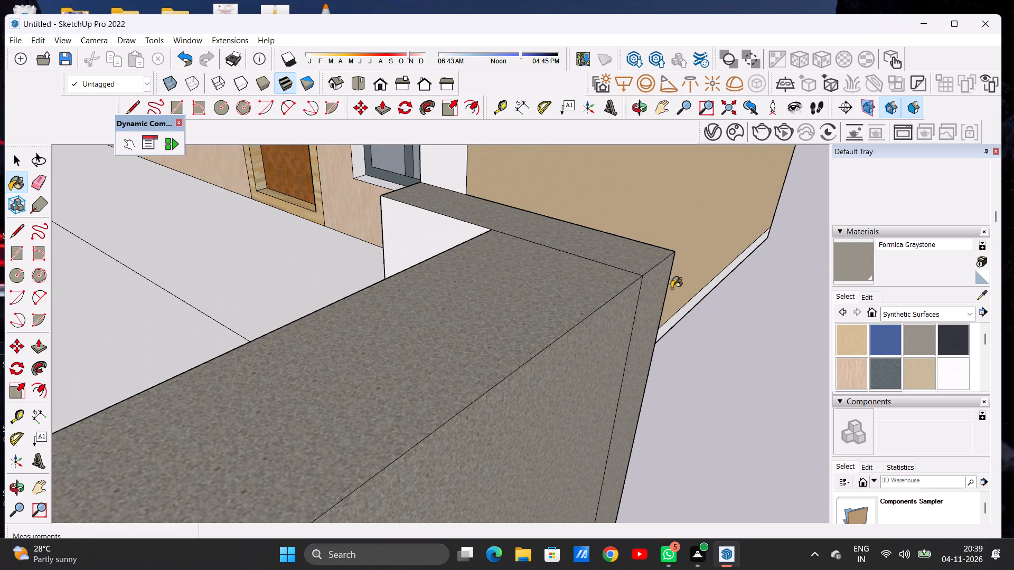
Paint the short return wall's inner and end faces and the end wall's inner side face with Formica Graystone.
left_click(507, 250)
scroll(541, 253, "down", 8)
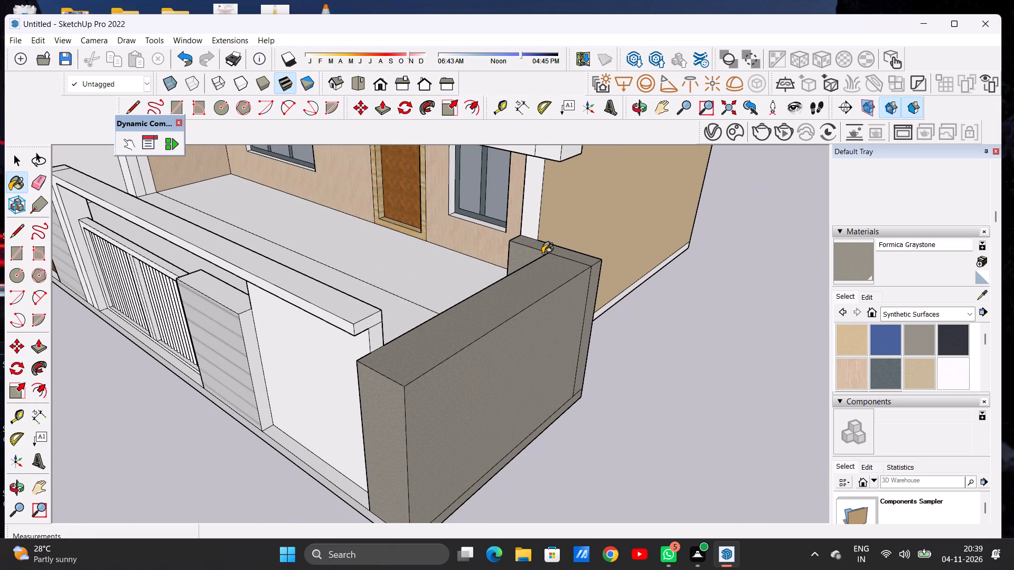
key("o")
left_click_drag(528, 251, 724, 237)
scroll(621, 245, "down", 6)
left_click_drag(600, 251, 674, 293)
left_click(846, 267)
scroll(488, 200, "up", 12)
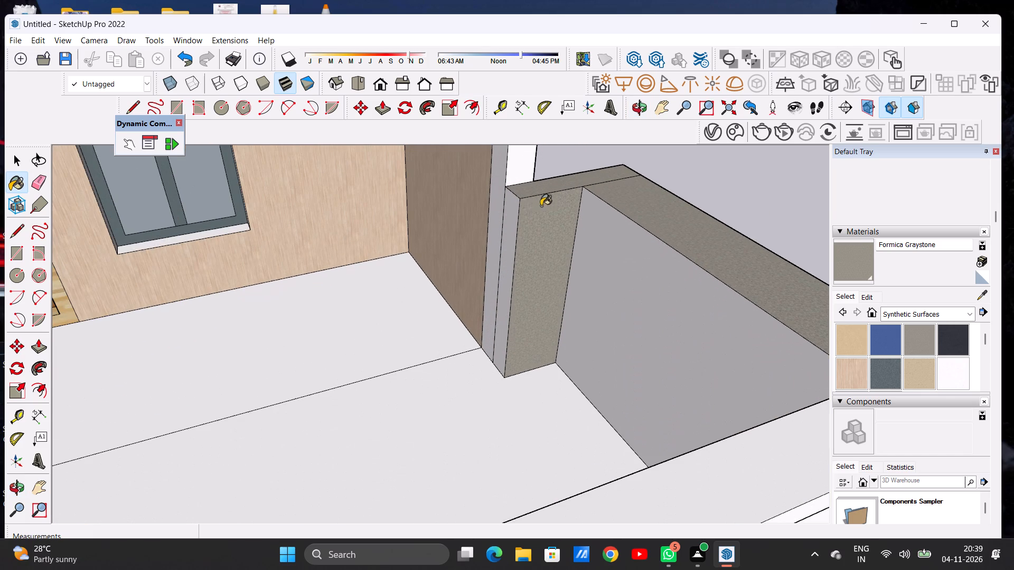
left_click(506, 224)
left_click(601, 234)
Paint the front face of the narrow gate pillar beside the clad wall with Formica Graystone.
scroll(604, 247, "down", 2)
scroll(604, 260, "up", 1)
scroll(604, 262, "down", 4)
scroll(613, 259, "up", 1)
scroll(613, 259, "down", 8)
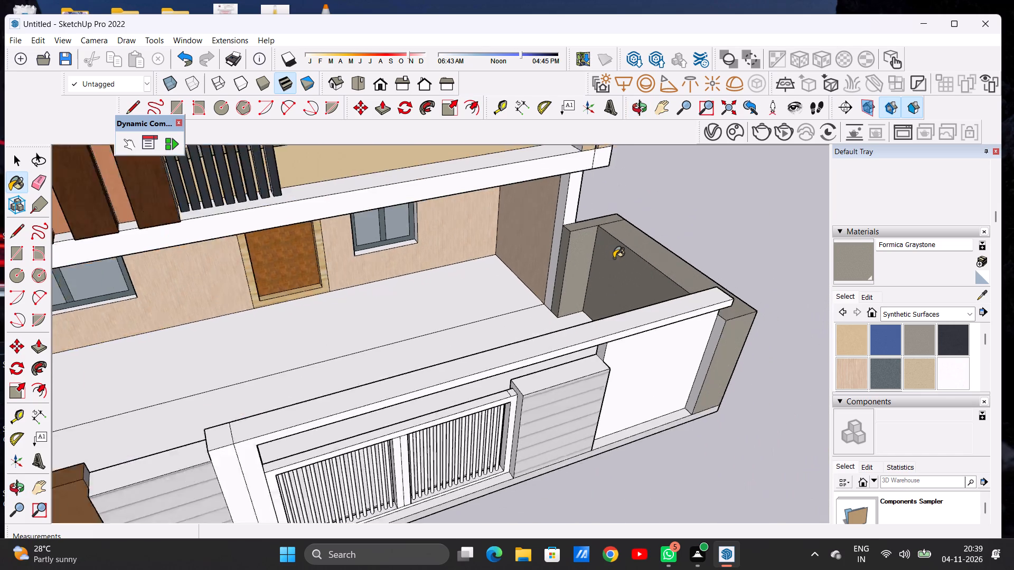
scroll(614, 258, "down", 10)
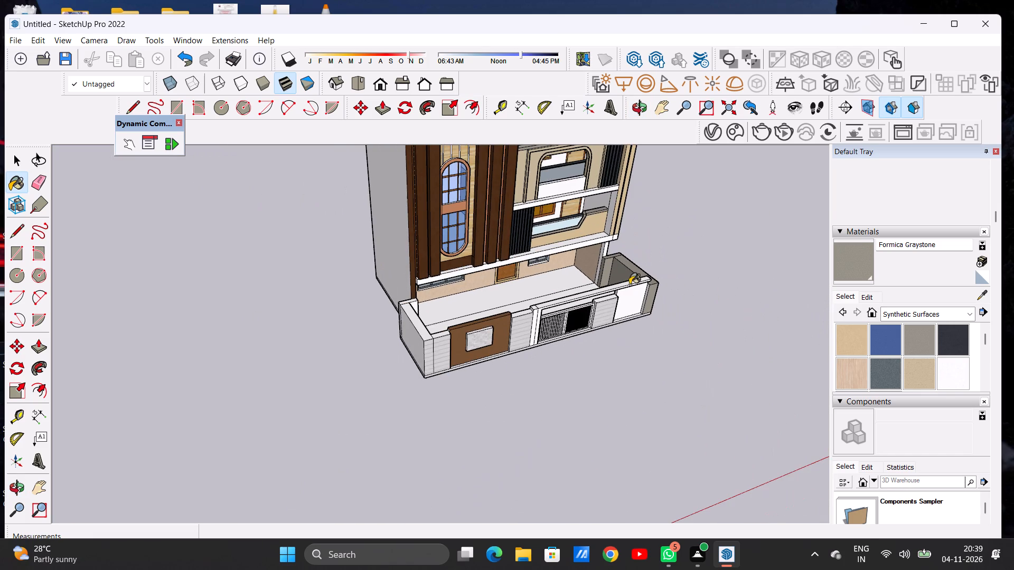
key("space")
key("o")
left_click_drag(639, 330, 533, 219)
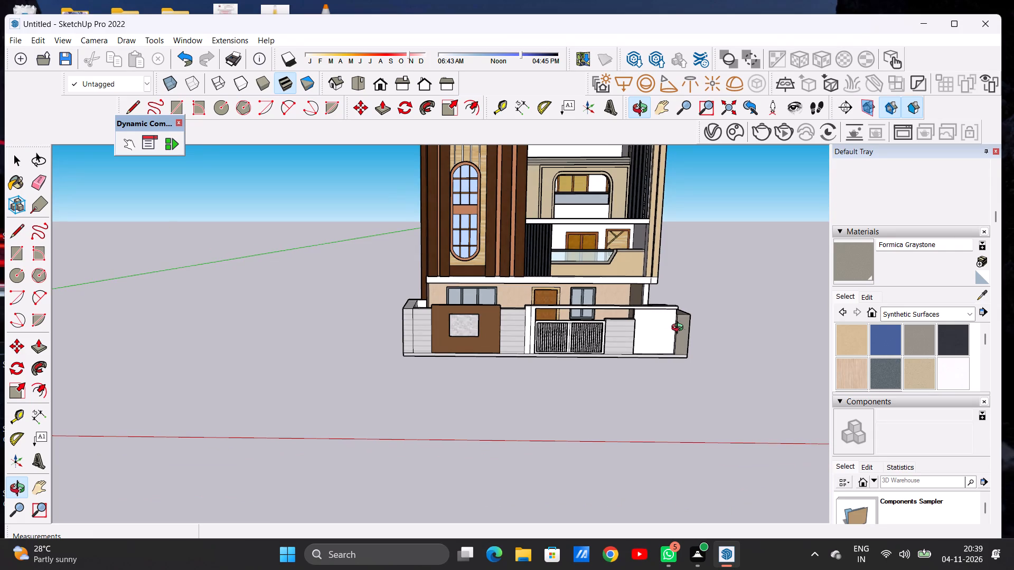
scroll(682, 329, "up", 7)
left_click(842, 259)
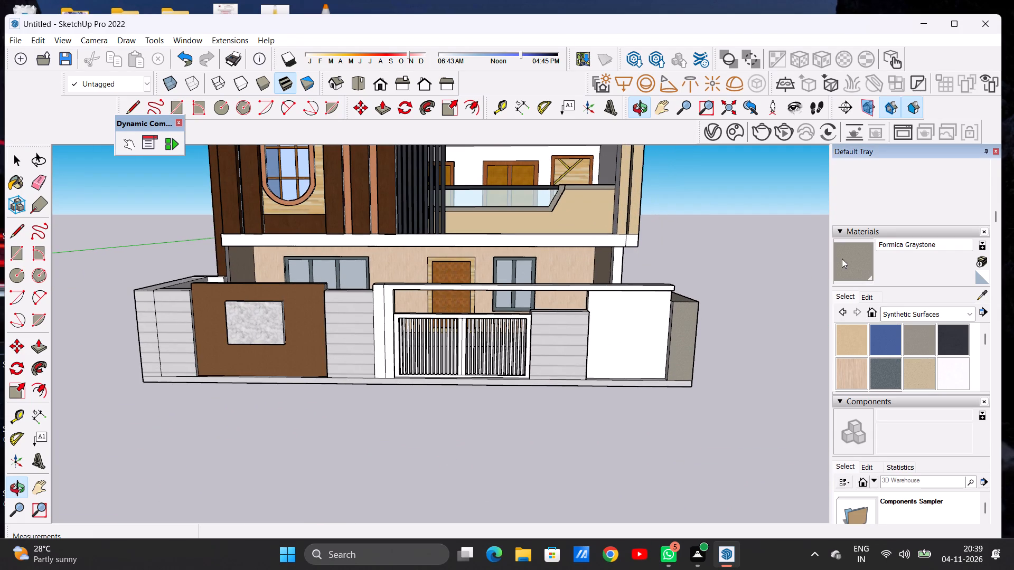
scroll(386, 331, "up", 2)
scroll(386, 331, "down", 1)
scroll(386, 331, "up", 4)
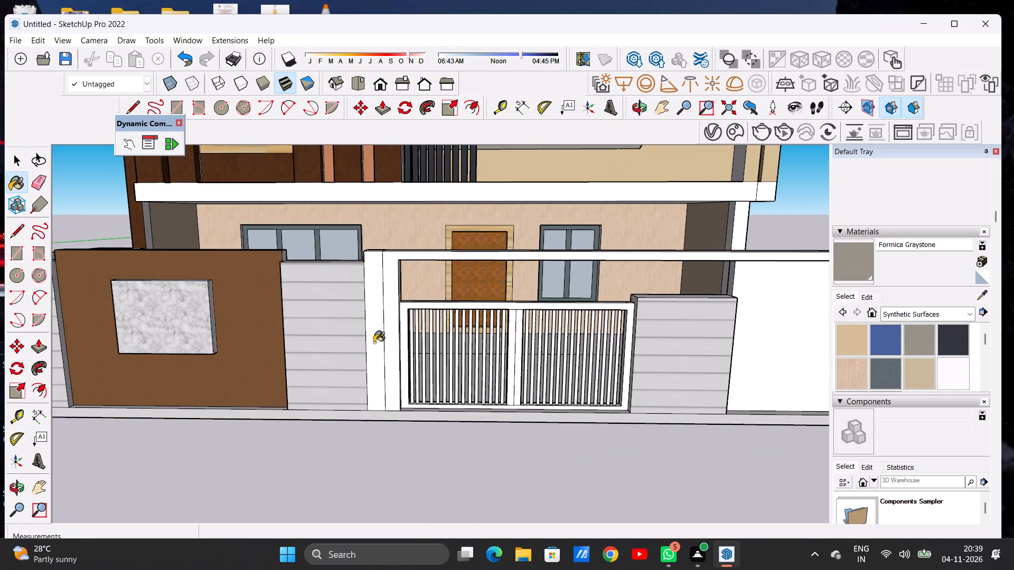
left_click(374, 343)
Lighten the Formica Graystone material by raising its color brightness.
left_click(866, 296)
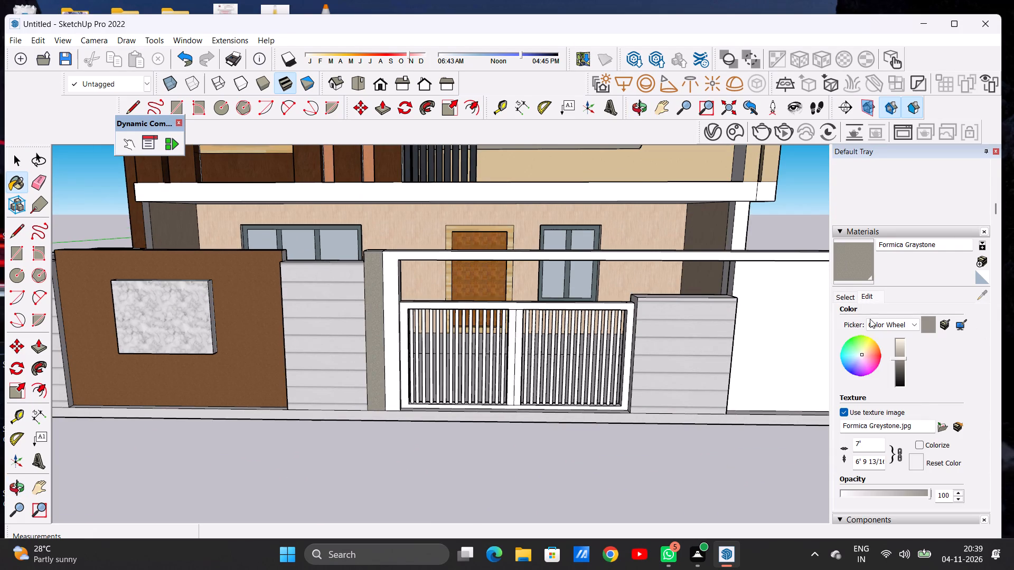
left_click(900, 349)
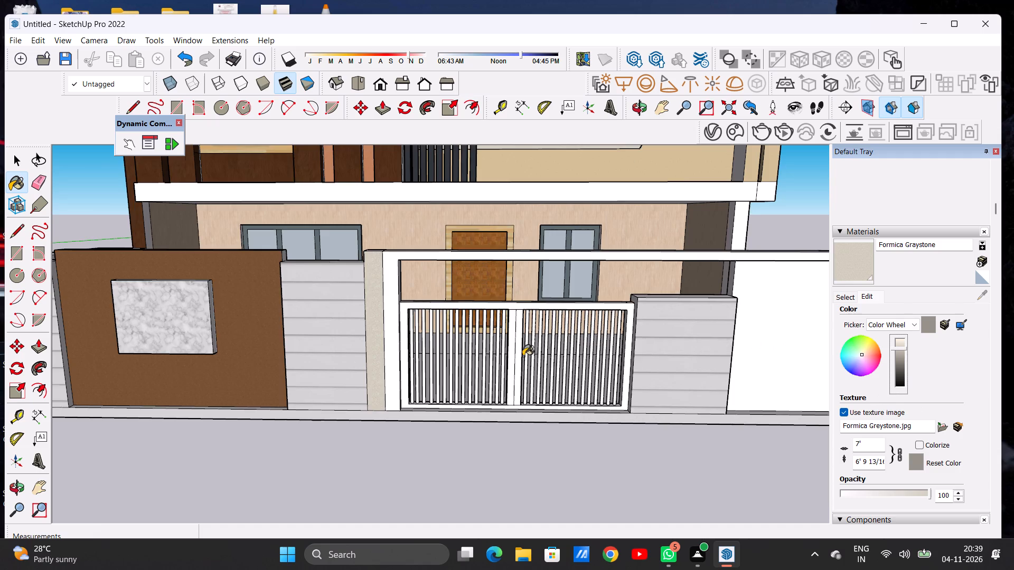
Paint the front face of the gate portal, covering its post and overhead beam, with the lightened Formica Graystone.
scroll(515, 359, "down", 6)
scroll(482, 329, "up", 7)
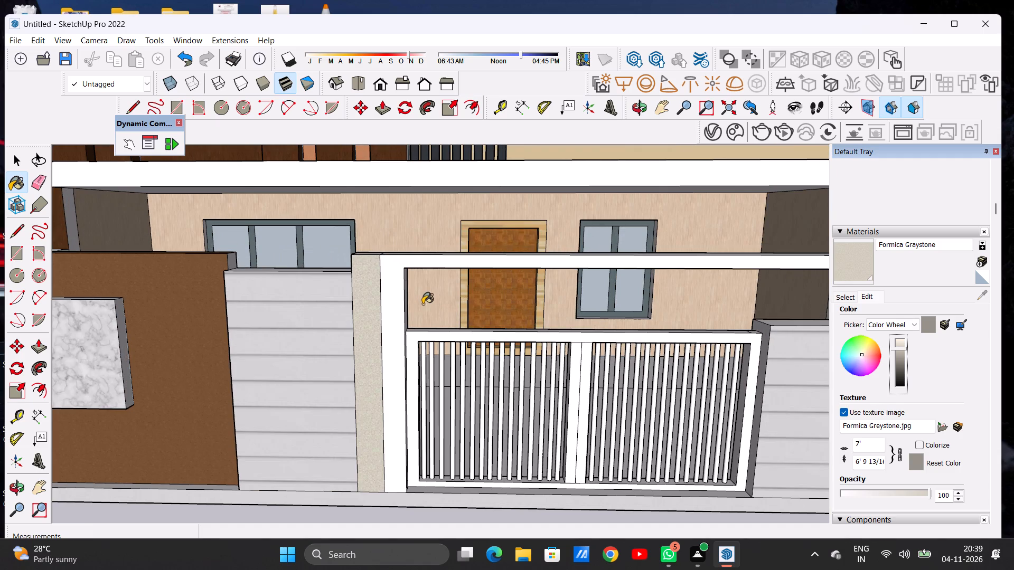
left_click(390, 267)
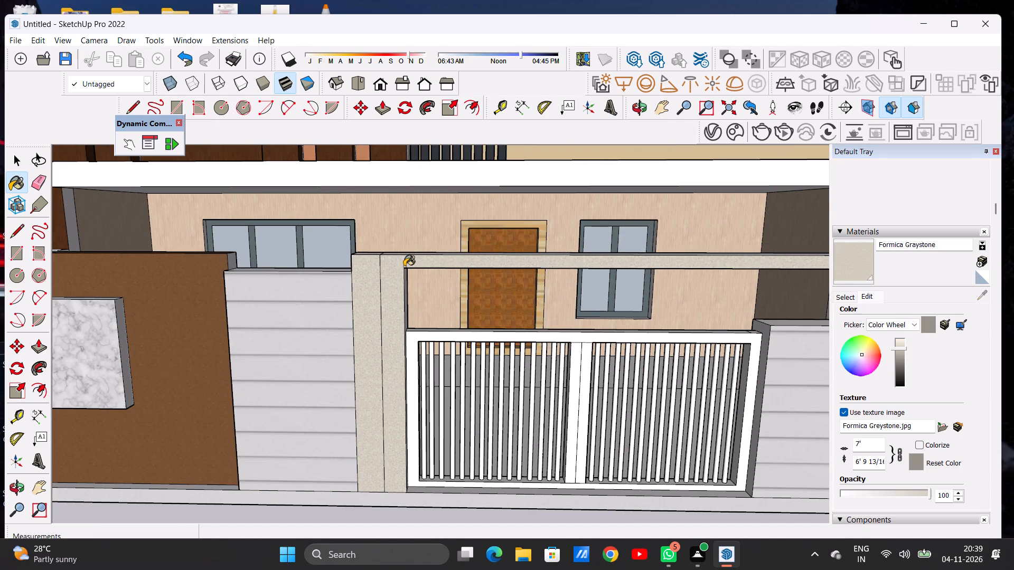
Paint the front faces of the gate's outer frame and centre stiles with Formica Graystone.
scroll(438, 277, "down", 4)
scroll(505, 325, "up", 16)
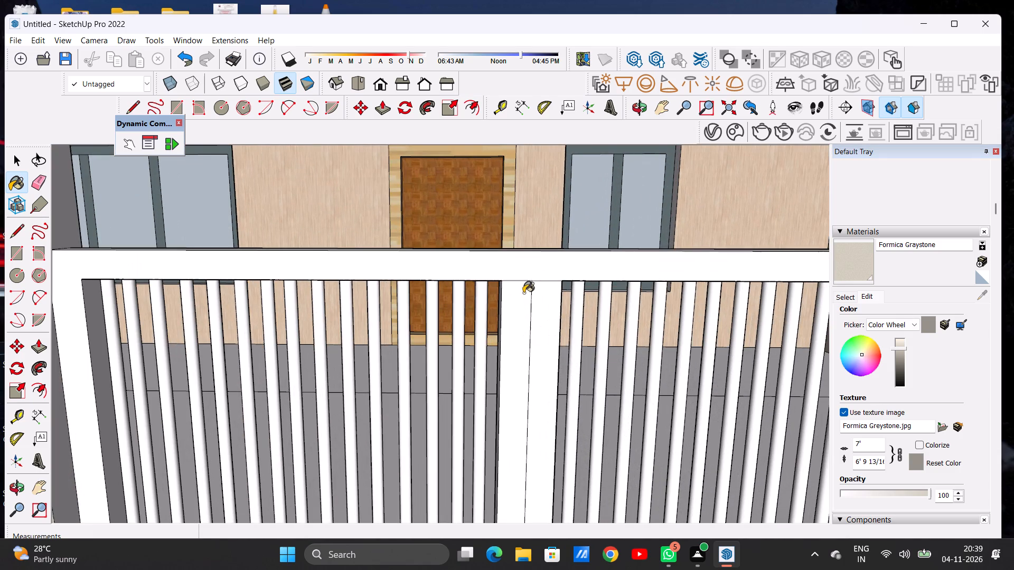
left_click(527, 273)
left_click(539, 299)
left_click(515, 315)
Paint the top faces of the gate frame, the overhead portal beam and its adjoining pillar with Formica Graystone.
scroll(516, 312, "down", 8)
key("o")
left_click_drag(538, 296, 538, 340)
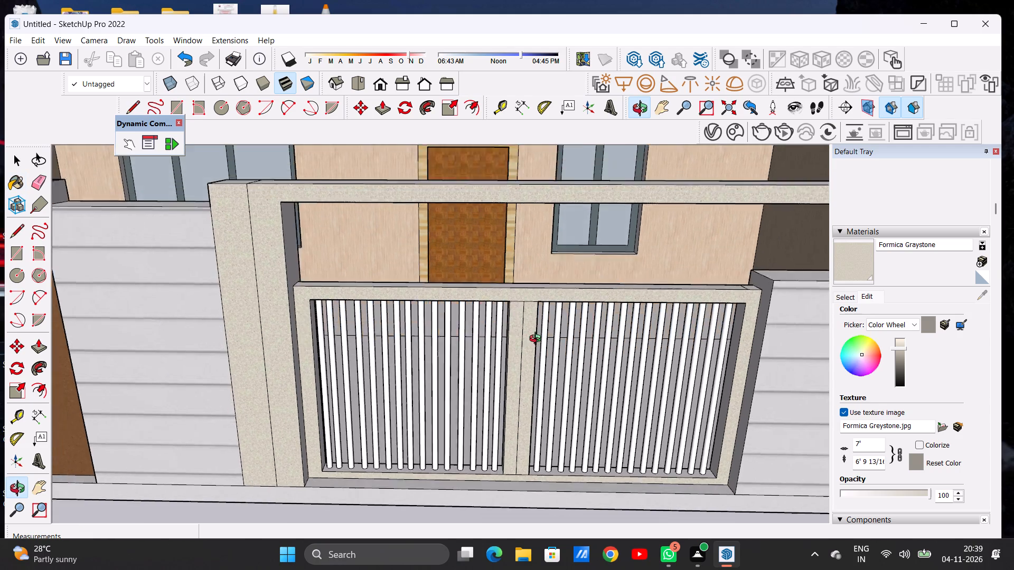
left_click_drag(538, 340, 534, 394)
left_click(856, 258)
scroll(745, 318, "up", 5)
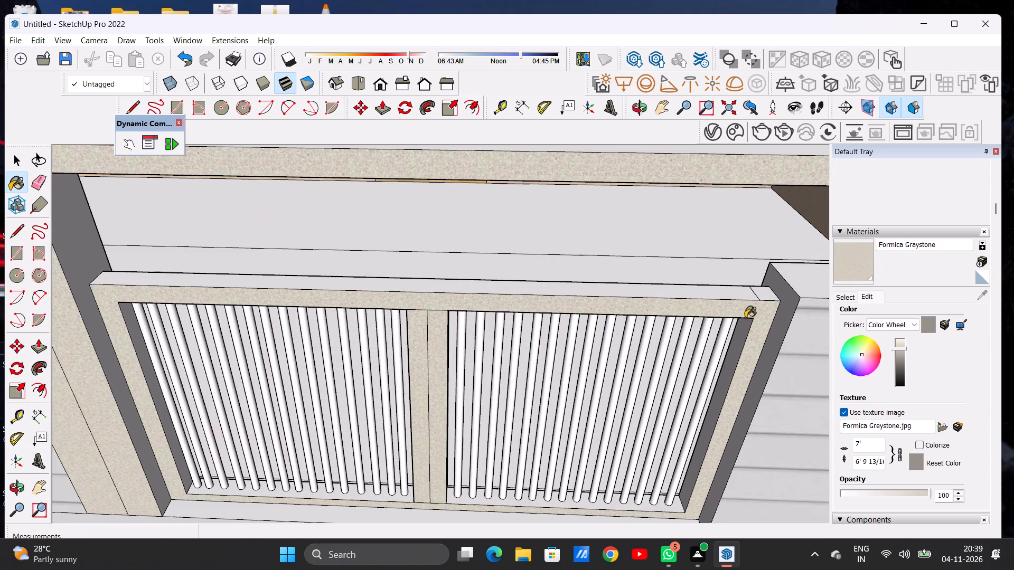
left_click(766, 291)
left_click(705, 296)
scroll(711, 302, "down", 6)
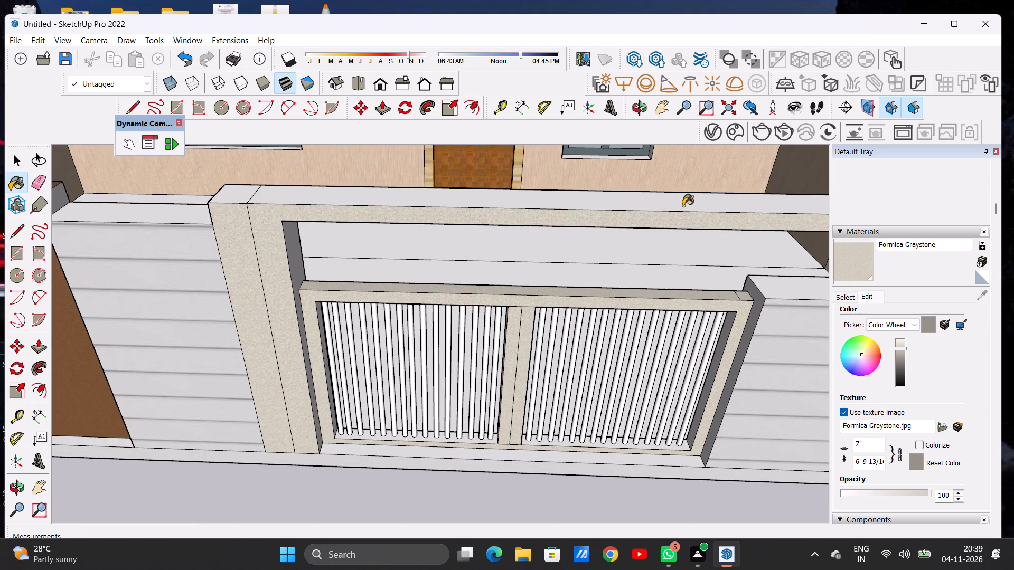
left_click(682, 206)
left_click(234, 195)
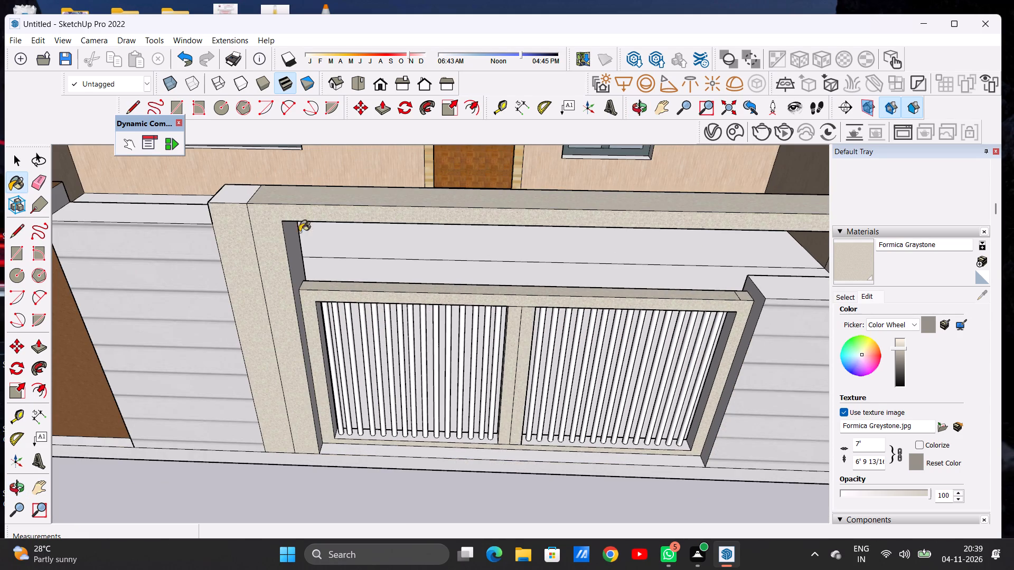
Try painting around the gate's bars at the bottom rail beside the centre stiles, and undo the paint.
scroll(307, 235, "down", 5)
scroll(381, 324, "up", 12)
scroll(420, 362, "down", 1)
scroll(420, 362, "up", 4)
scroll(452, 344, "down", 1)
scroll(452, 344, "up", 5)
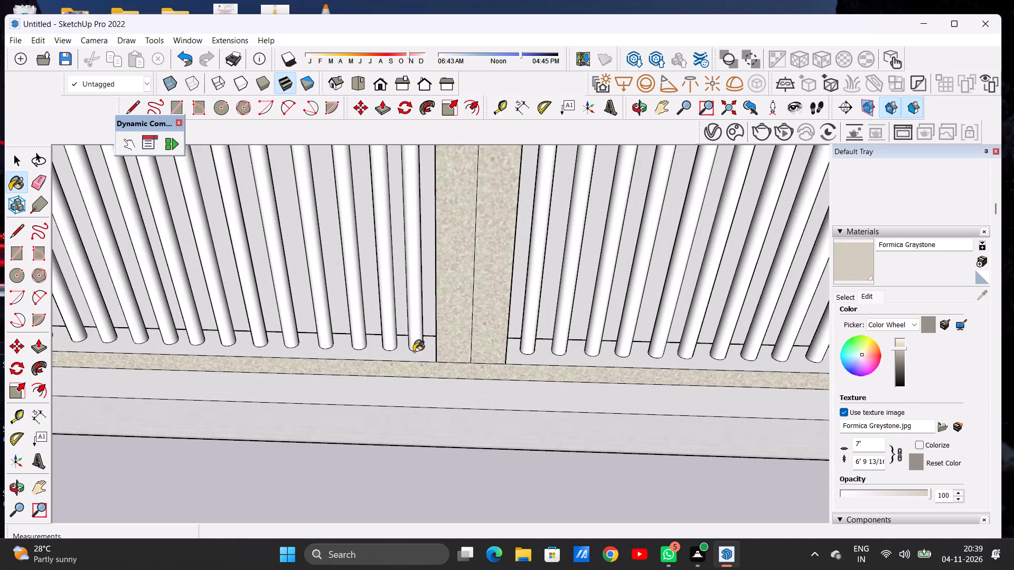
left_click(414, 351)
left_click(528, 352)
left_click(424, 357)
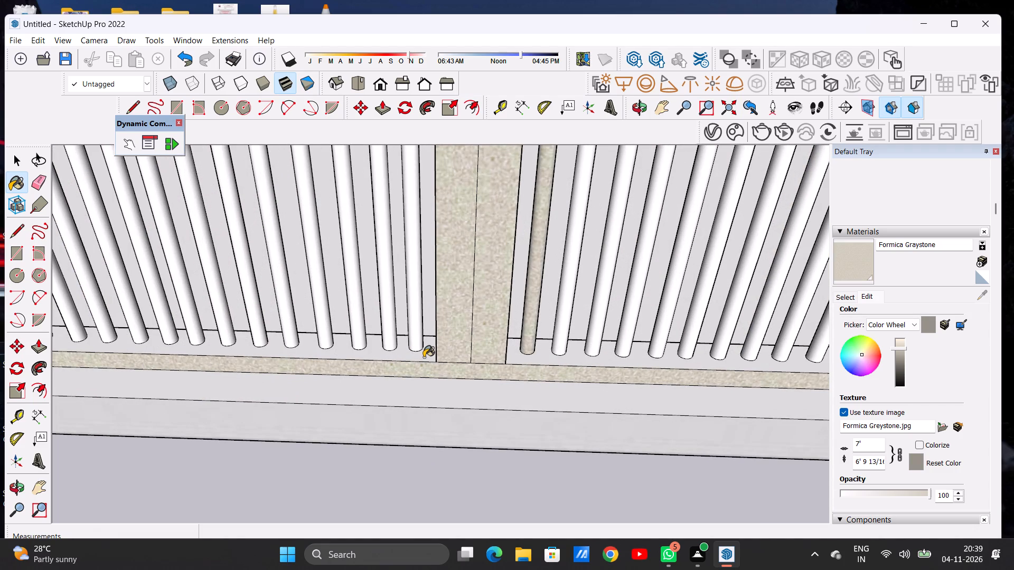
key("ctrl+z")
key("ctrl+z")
Paint the upper faces of the gate's bottom rail on both sides of the centre stiles with Formica Graystone.
left_click(519, 361)
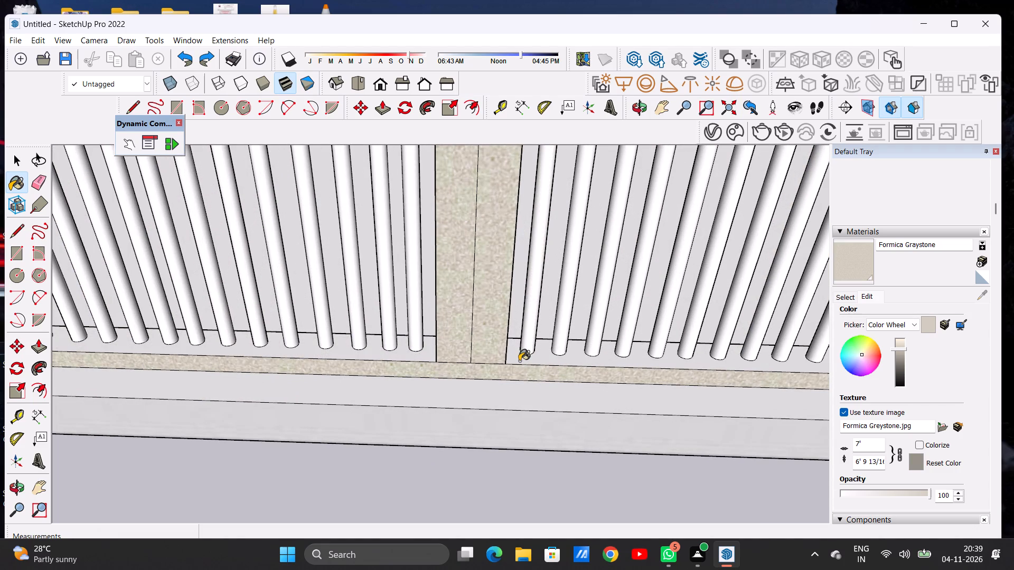
left_click(418, 354)
key("space")
Paint the outer side face and top faces of the side boundary wall beyond the brown marble-panel wall with Formica Graystone.
scroll(486, 369, "down", 10)
scroll(486, 369, "up", 1)
scroll(486, 369, "down", 5)
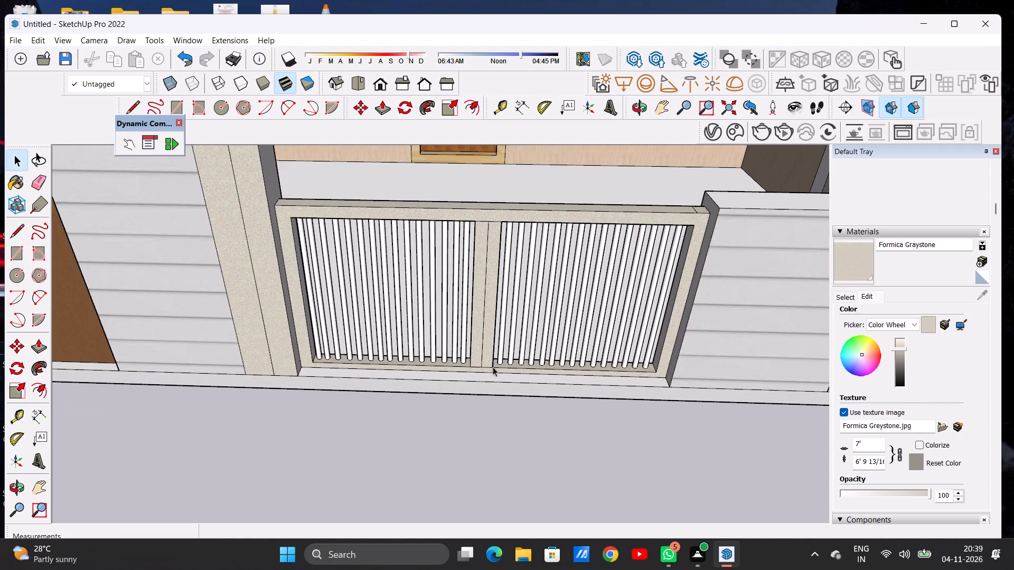
scroll(517, 351, "down", 6)
scroll(457, 336, "down", 7)
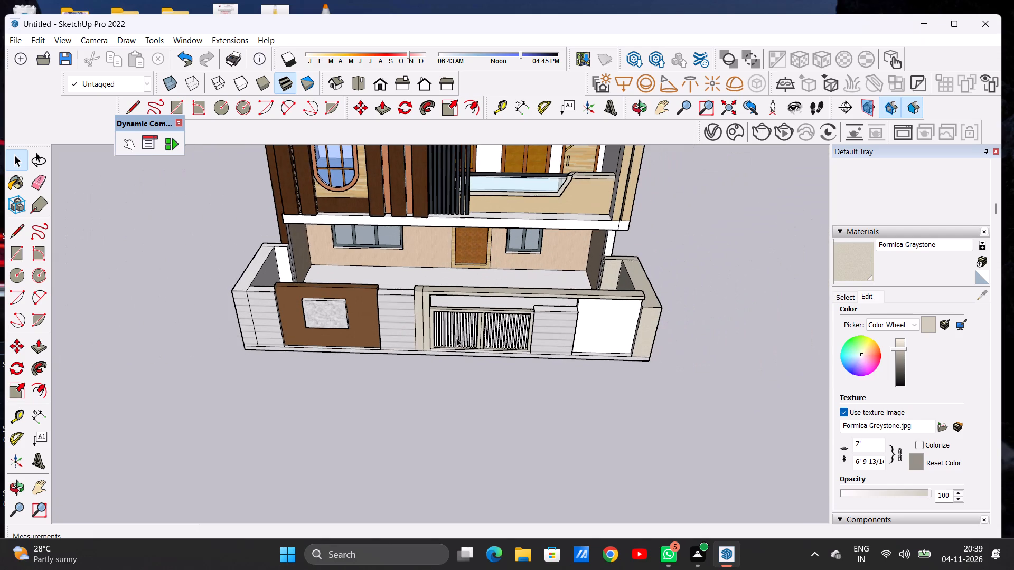
scroll(456, 338, "down", 1)
left_click(851, 259)
key("o")
left_click_drag(410, 316, 413, 316)
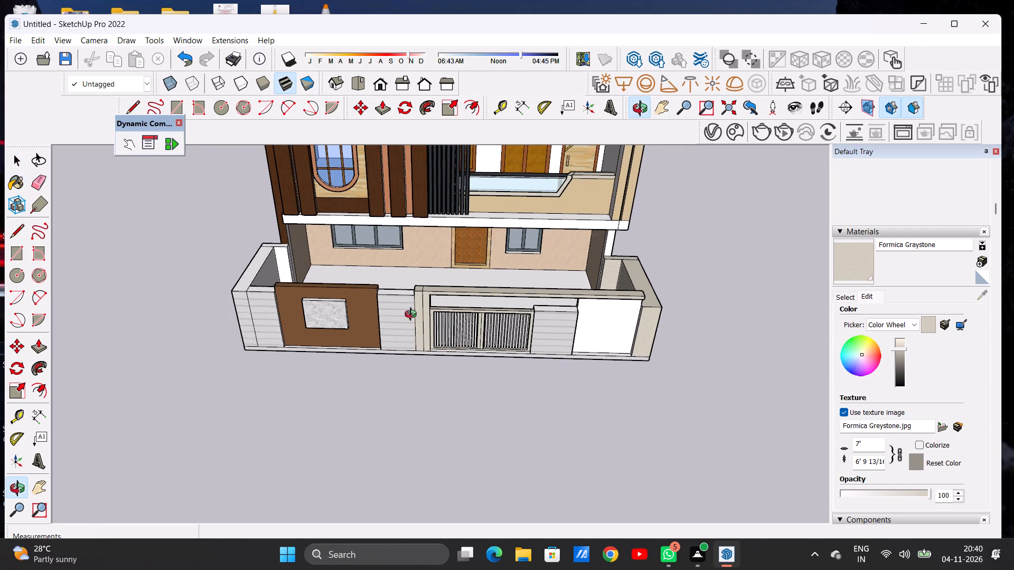
left_click_drag(413, 316, 731, 271)
scroll(403, 361, "up", 4)
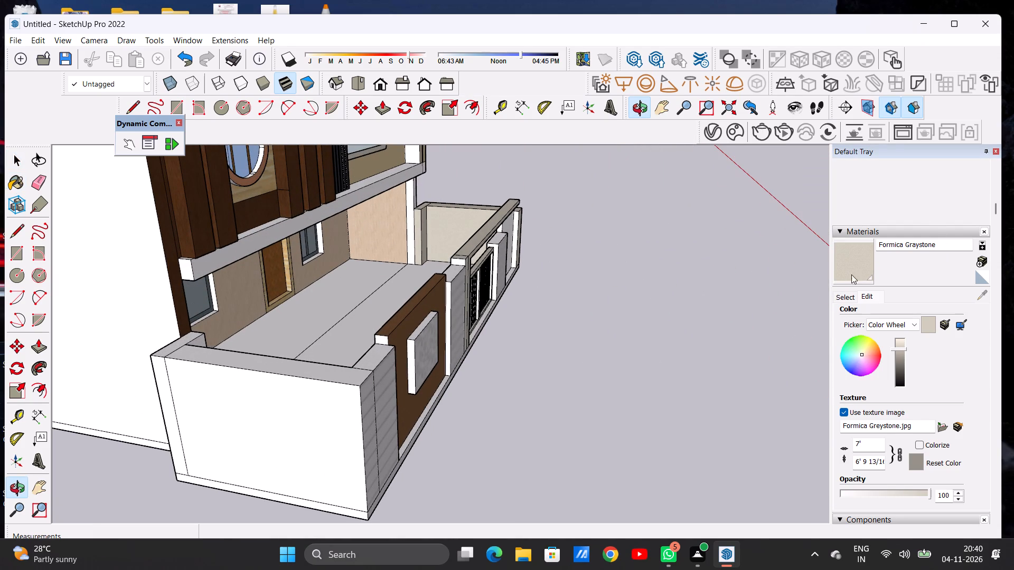
left_click(847, 262)
left_click(321, 408)
left_click(322, 373)
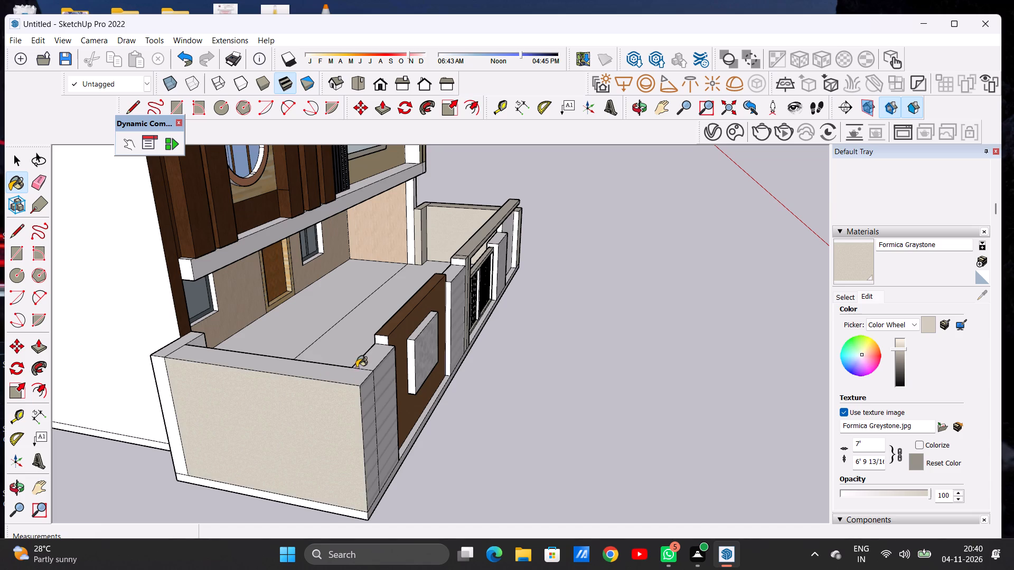
left_click(367, 364)
Paint the same side wall's base strip and its rear corner's outer and top faces with Formica Graystone.
scroll(365, 328, "down", 7)
scroll(326, 460, "up", 7)
scroll(378, 368, "down", 1)
scroll(378, 368, "up", 2)
scroll(371, 384, "down", 1)
scroll(371, 384, "up", 4)
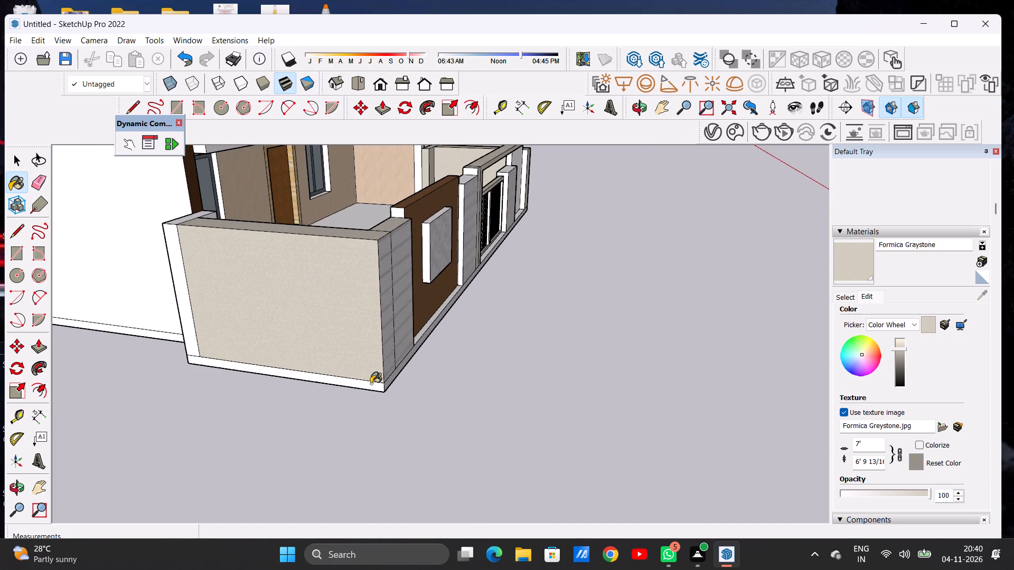
left_click(371, 384)
scroll(444, 383, "down", 6)
scroll(278, 287, "up", 3)
left_click(262, 277)
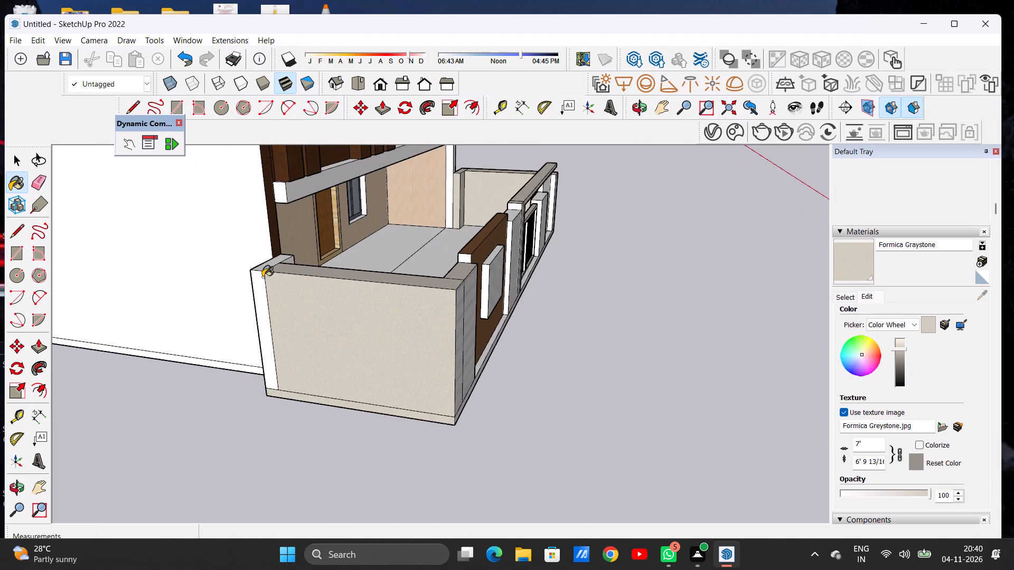
scroll(264, 268, "up", 8)
left_click(265, 266)
Paint the front face of the return wall behind the brown wall and the side wall's inner face with Formica Graystone.
key("space")
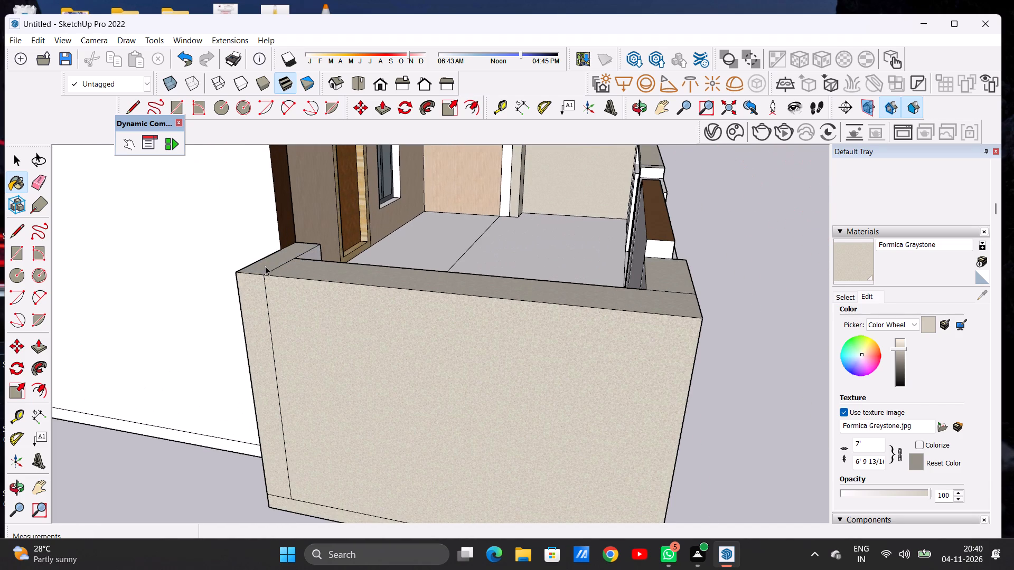
type("O")
left_click_drag(519, 244, 262, 244)
scroll(475, 261, "down", 7)
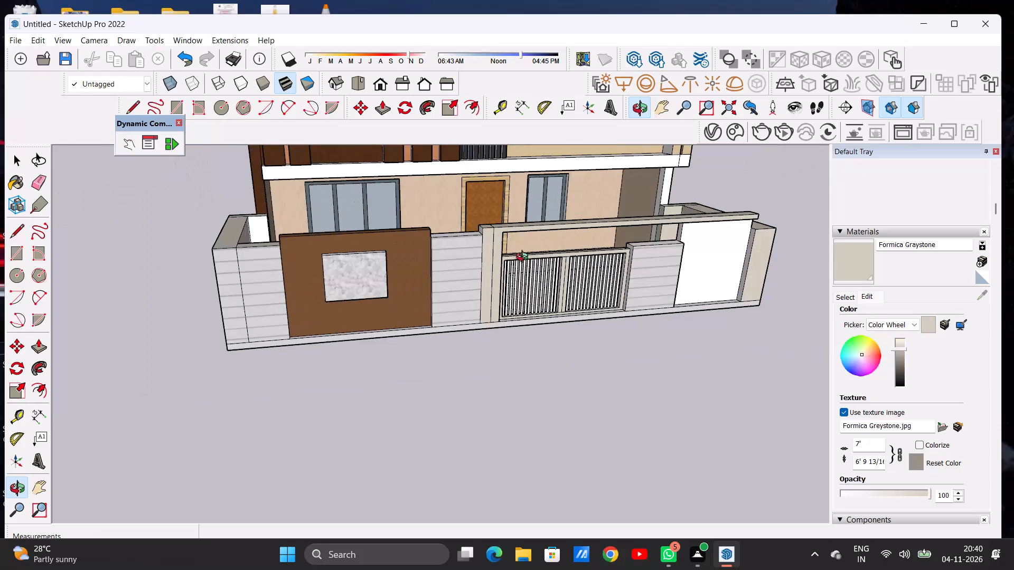
left_click_drag(457, 228, 344, 269)
scroll(252, 155, "up", 7)
scroll(378, 218, "down", 5)
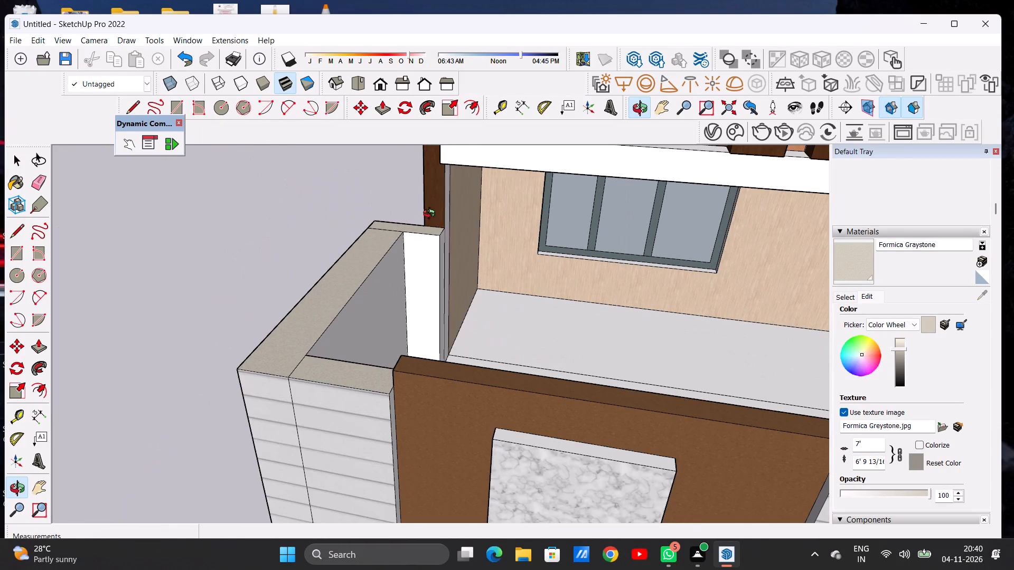
left_click(834, 261)
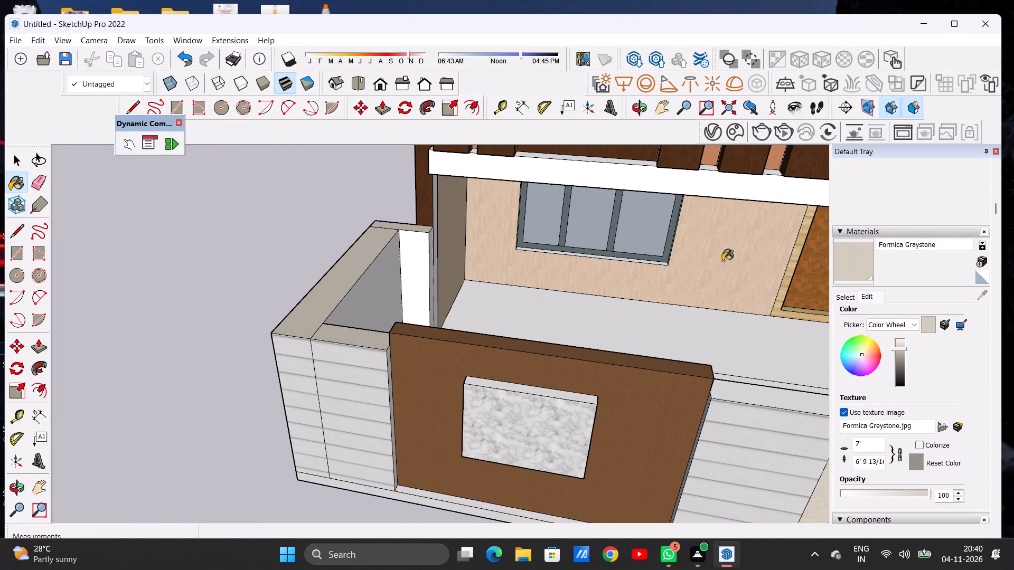
left_click(420, 265)
left_click(370, 287)
Apply Formica Graystone to the front face of the return wall at the opposite end, behind the white panel.
scroll(370, 287, "down", 14)
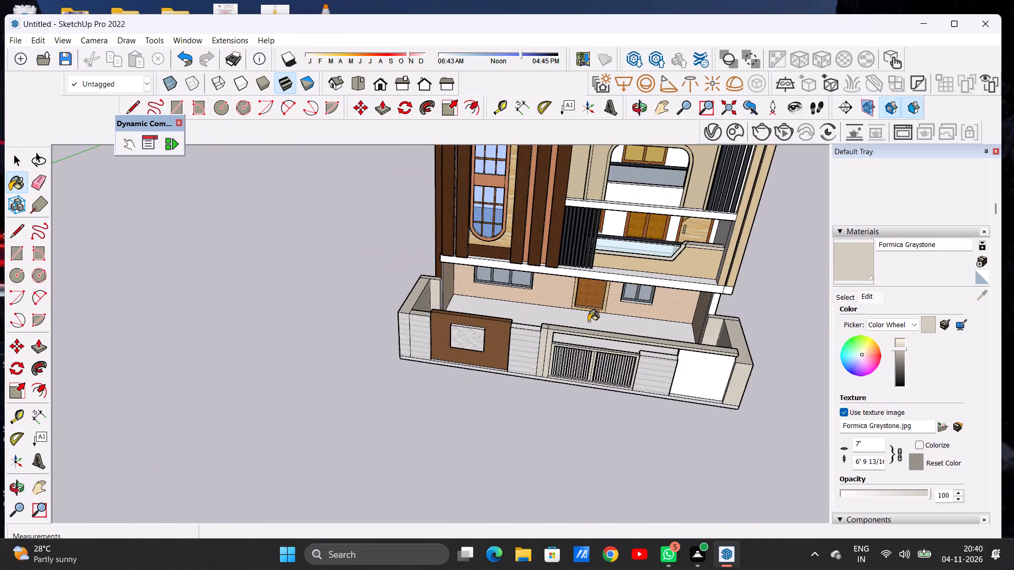
scroll(748, 328, "up", 11)
scroll(686, 329, "down", 1)
scroll(686, 329, "up", 5)
scroll(677, 316, "down", 1)
scroll(677, 316, "up", 3)
left_click(663, 301)
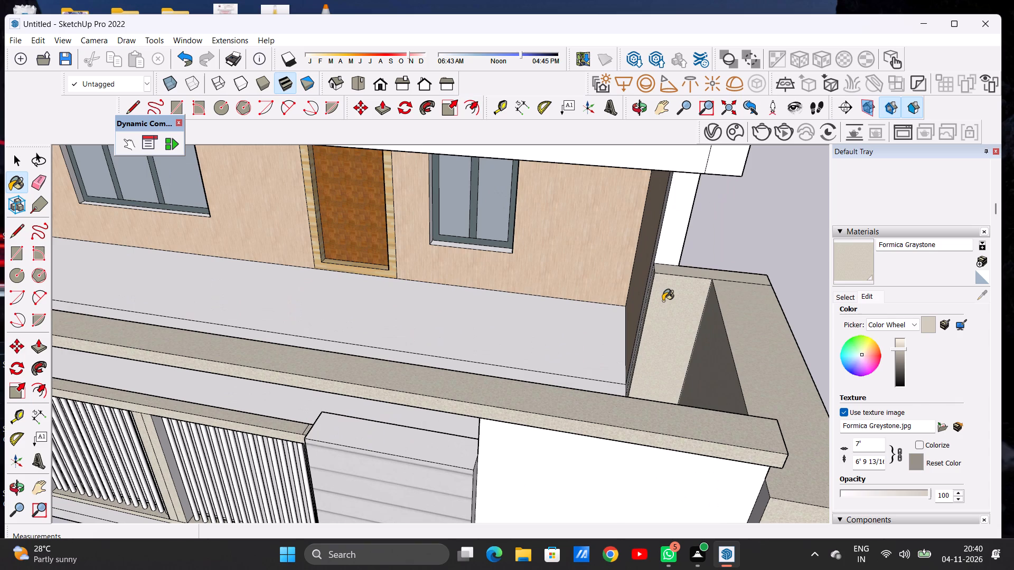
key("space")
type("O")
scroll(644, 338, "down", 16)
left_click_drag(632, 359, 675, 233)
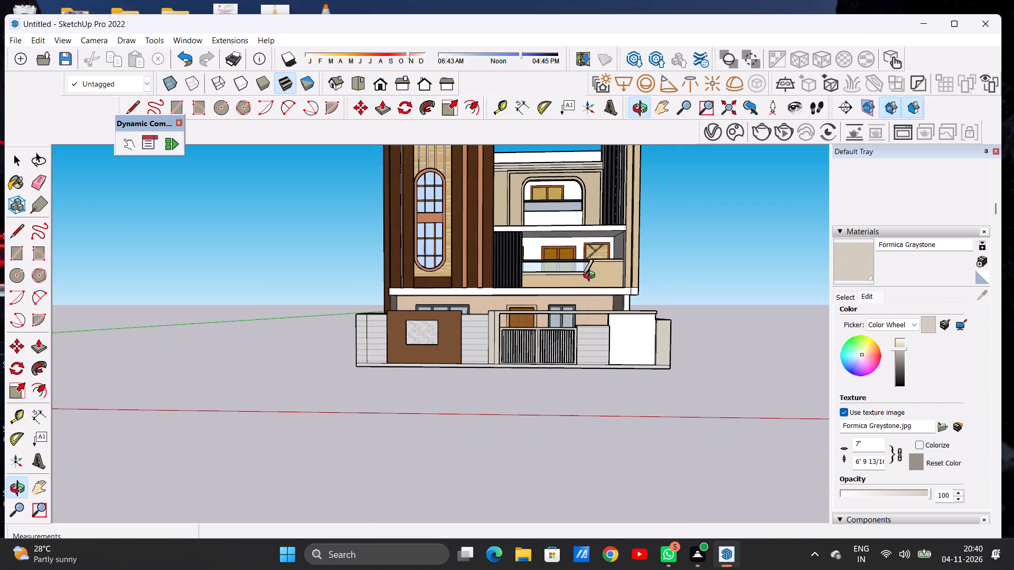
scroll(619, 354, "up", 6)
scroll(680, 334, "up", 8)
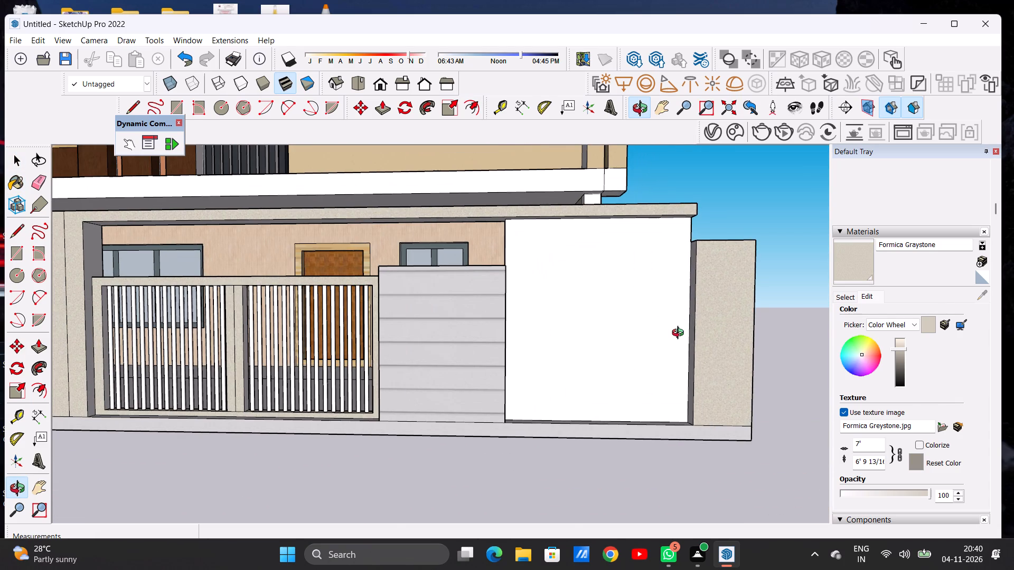
Paint the blank white boundary-wall panel beside the grooved cladding wall with 0118_Thistle from the named colours.
left_click(848, 300)
left_click(900, 315)
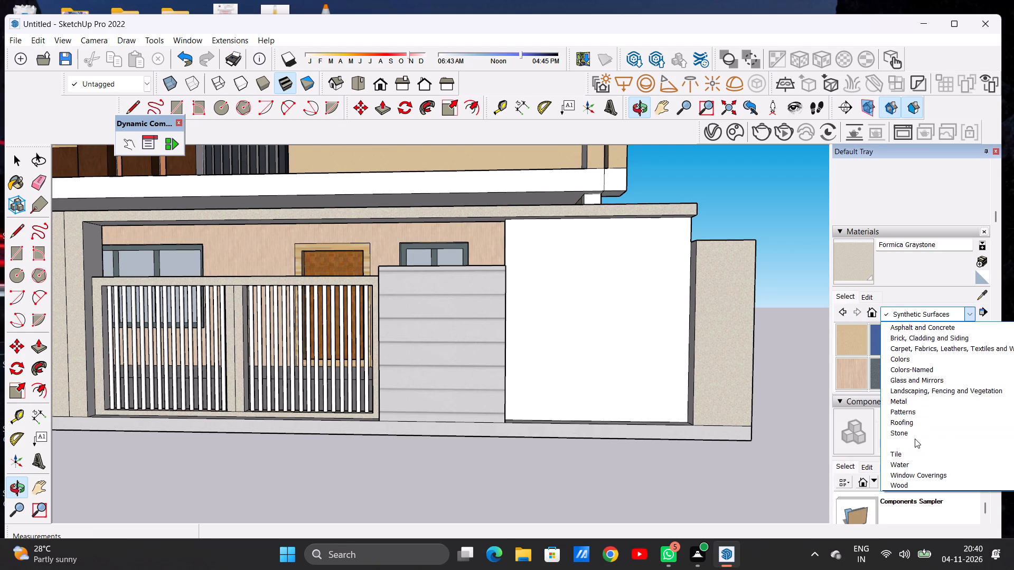
left_click(917, 365)
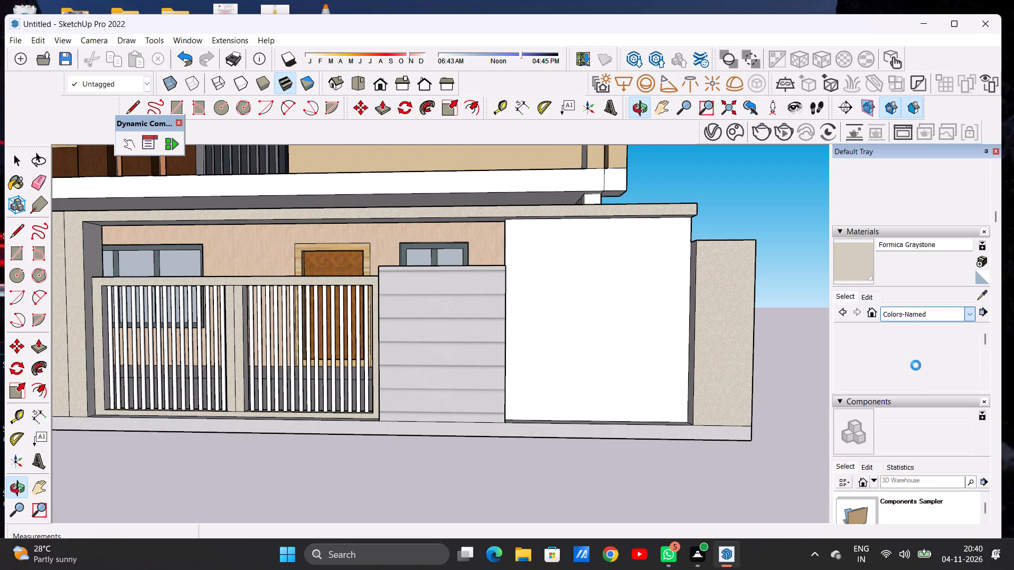
scroll(914, 365, "down", 2)
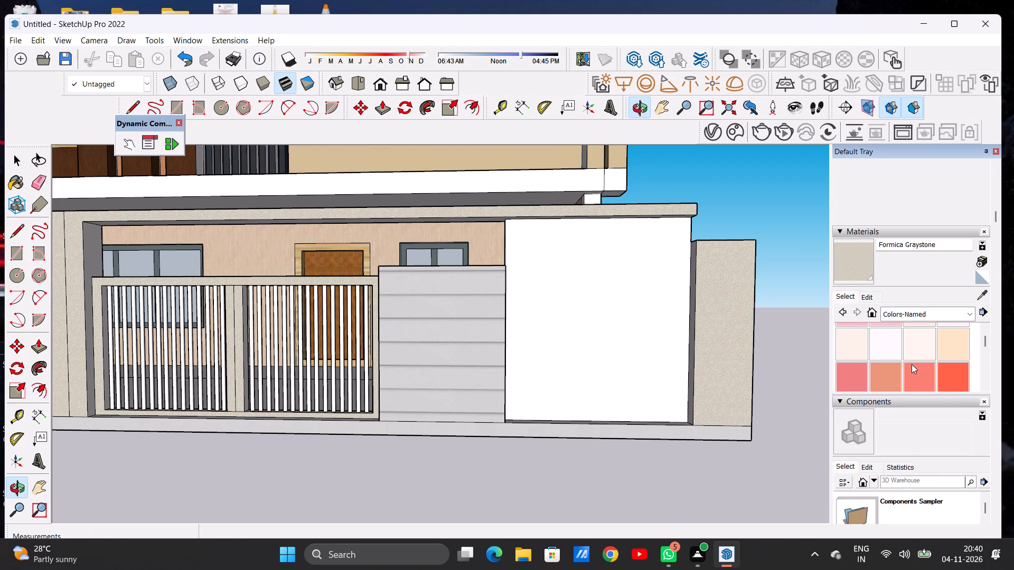
scroll(911, 364, "down", 9)
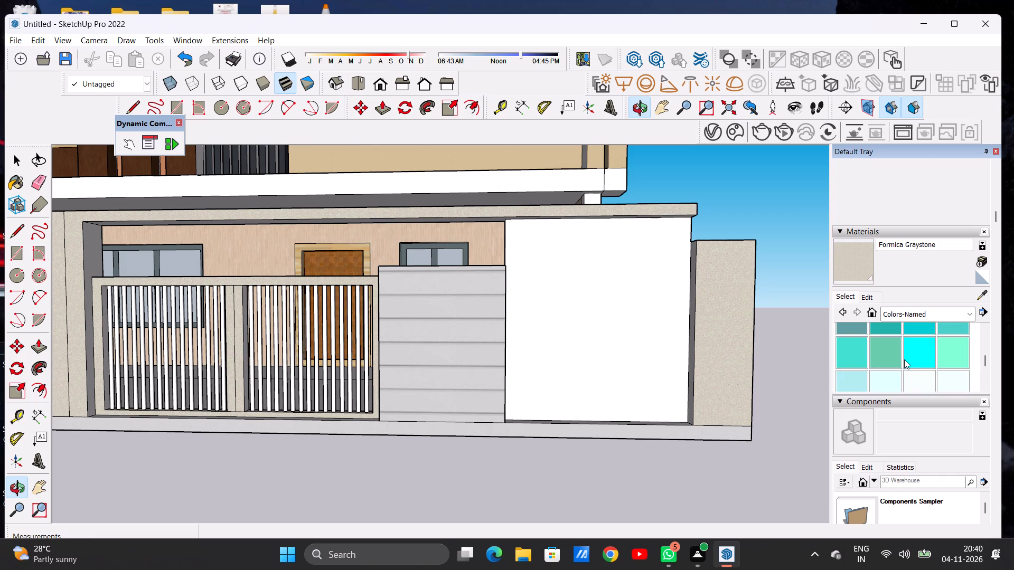
scroll(904, 359, "down", 4)
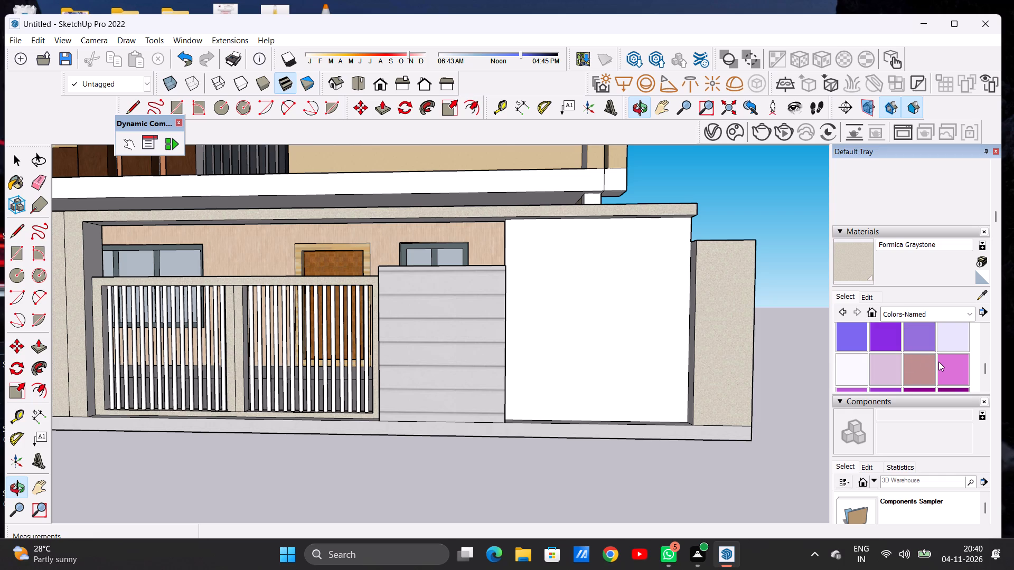
left_click(884, 365)
left_click(648, 356)
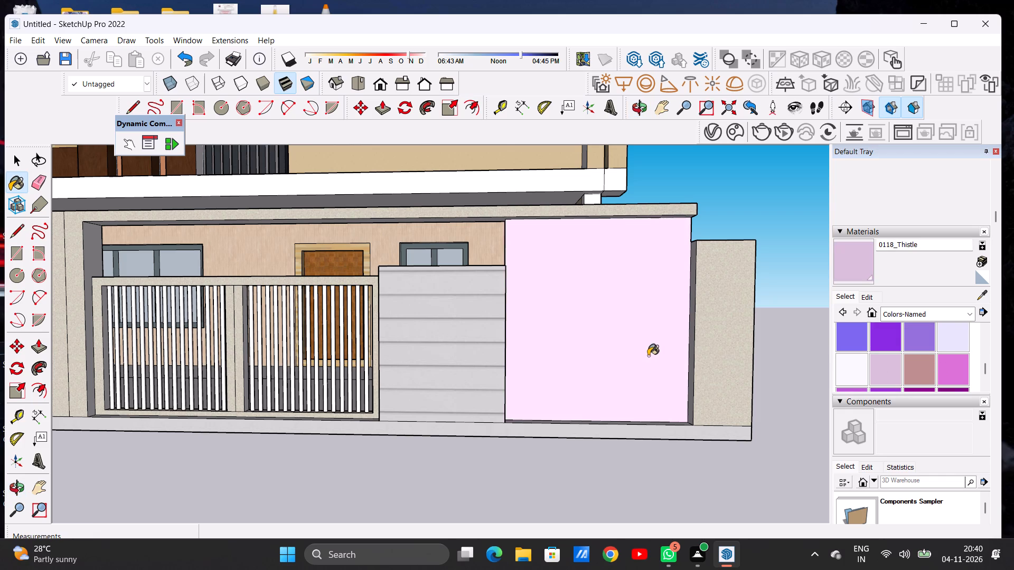
scroll(687, 382, "down", 6)
scroll(609, 311, "up", 6)
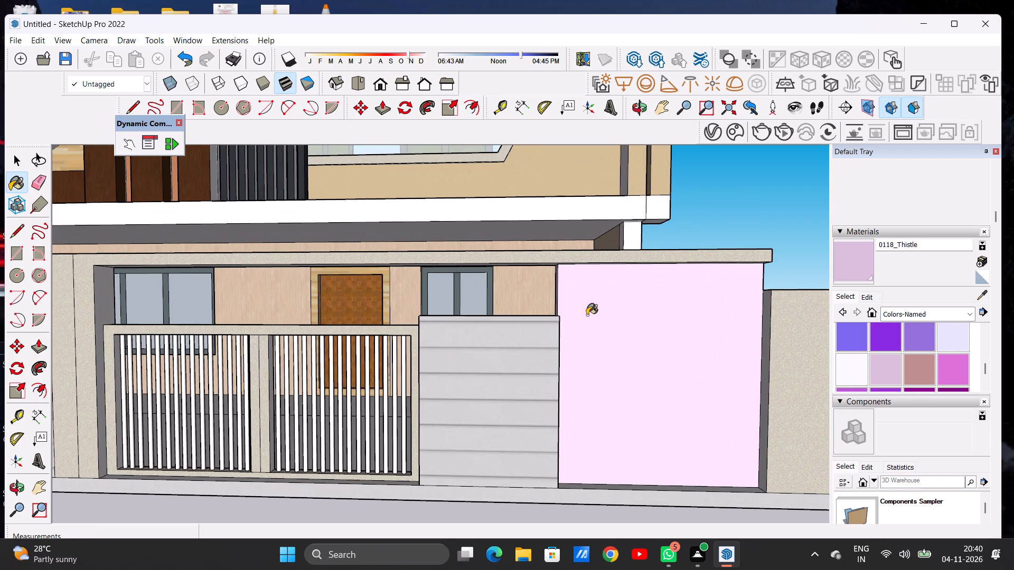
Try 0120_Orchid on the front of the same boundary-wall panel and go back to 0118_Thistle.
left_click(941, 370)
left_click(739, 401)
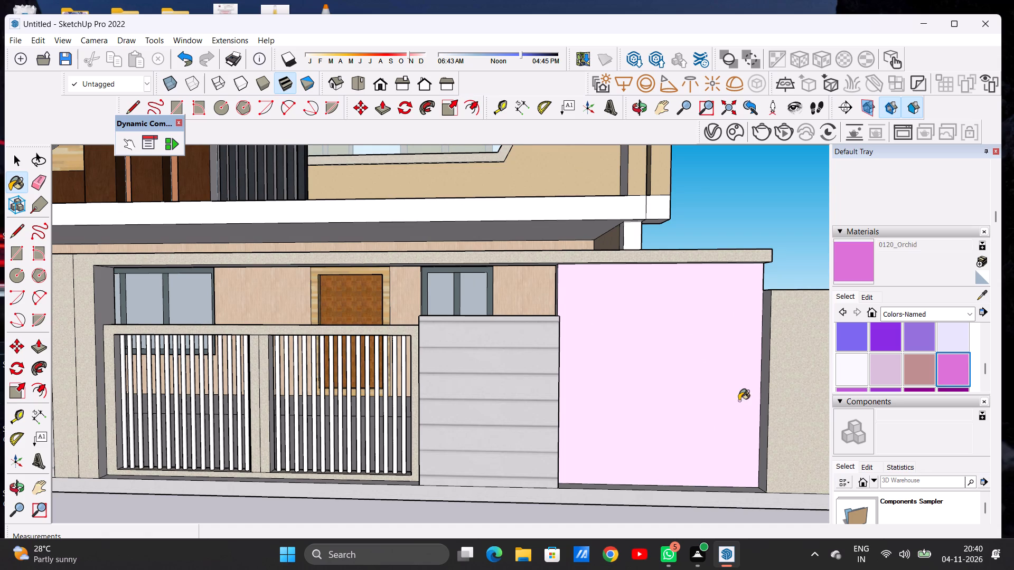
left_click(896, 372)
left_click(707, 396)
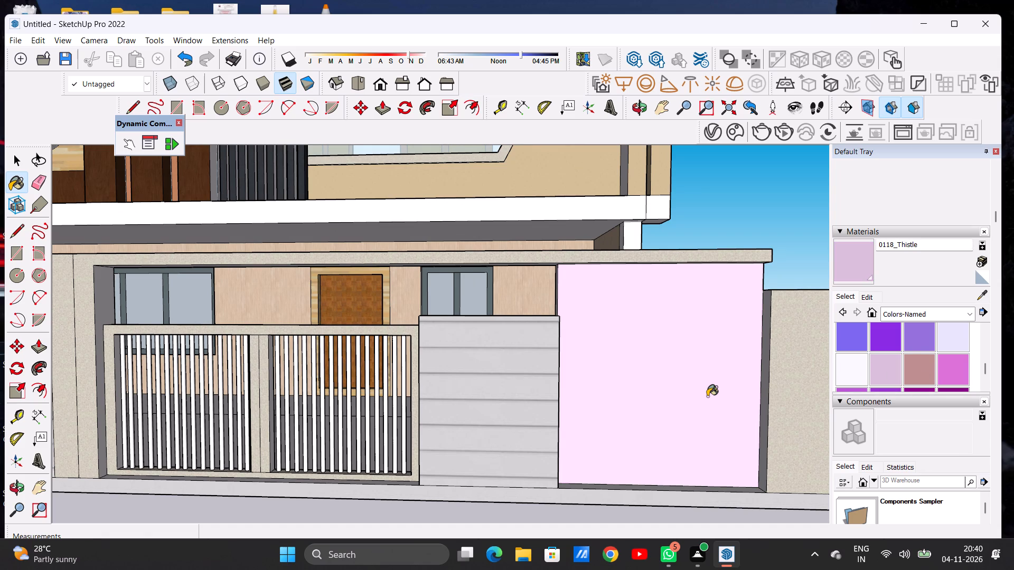
Paint the thistle panel's narrow side face next to the grooved cladding wall with 0118_Thistle.
key("o")
left_click_drag(622, 375, 768, 444)
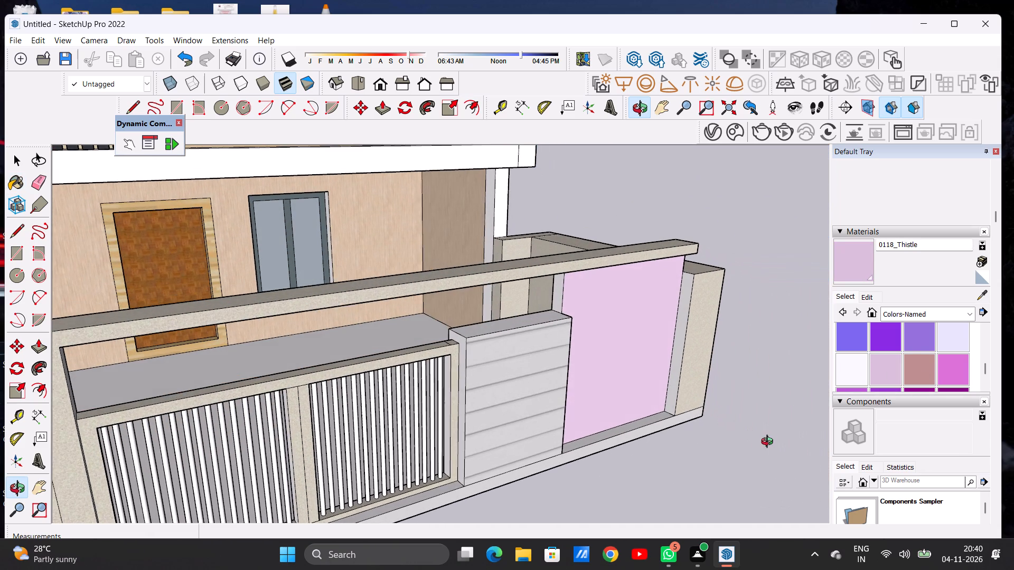
left_click(843, 256)
scroll(557, 293, "up", 4)
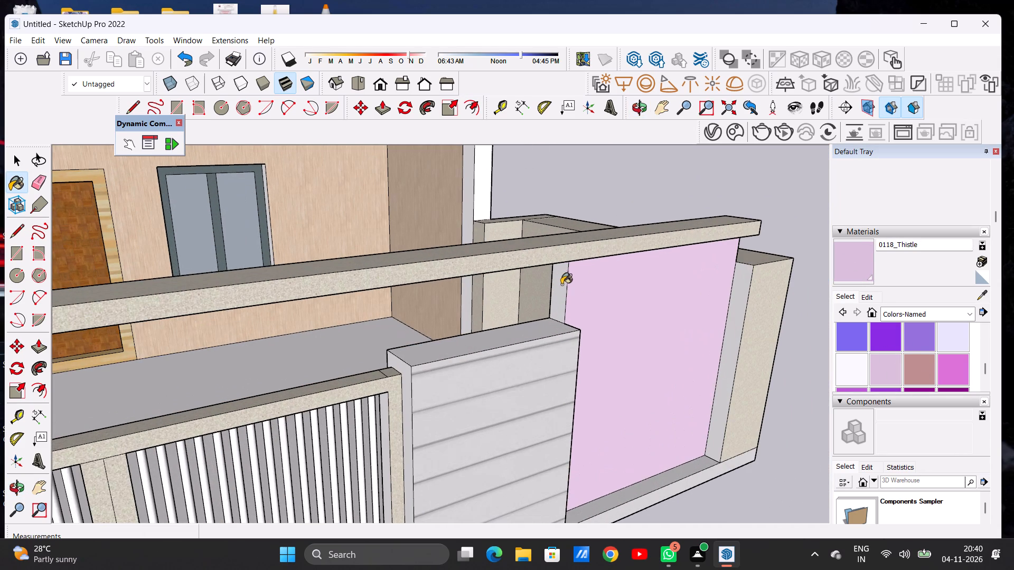
left_click(561, 286)
key("space")
Paint the back wall, both side walls and floor of the top-floor recess beneath the pergola with Formica Laminate Light.
type("O")
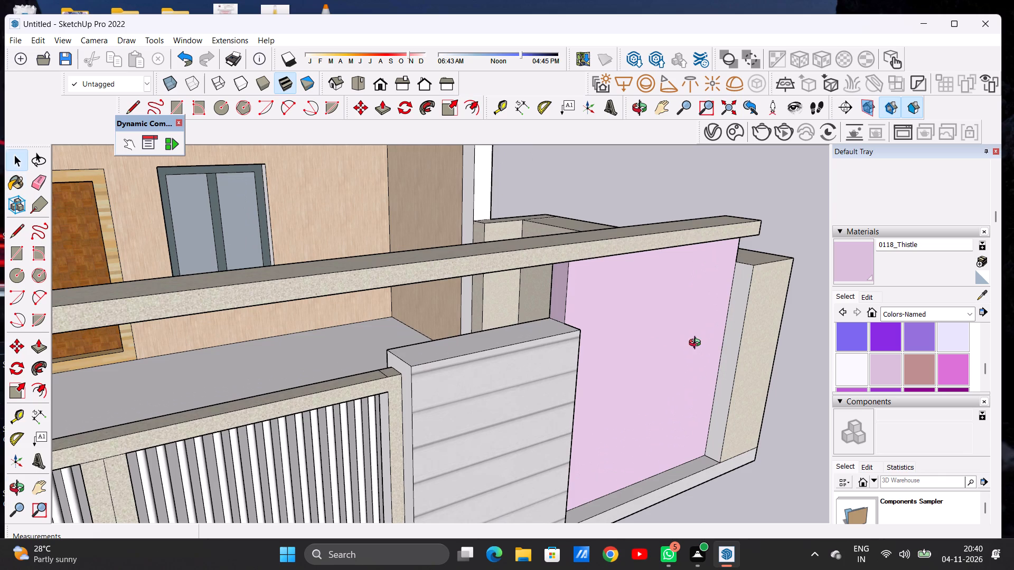
scroll(712, 344, "down", 7)
left_click_drag(681, 367, 550, 336)
scroll(684, 396, "down", 16)
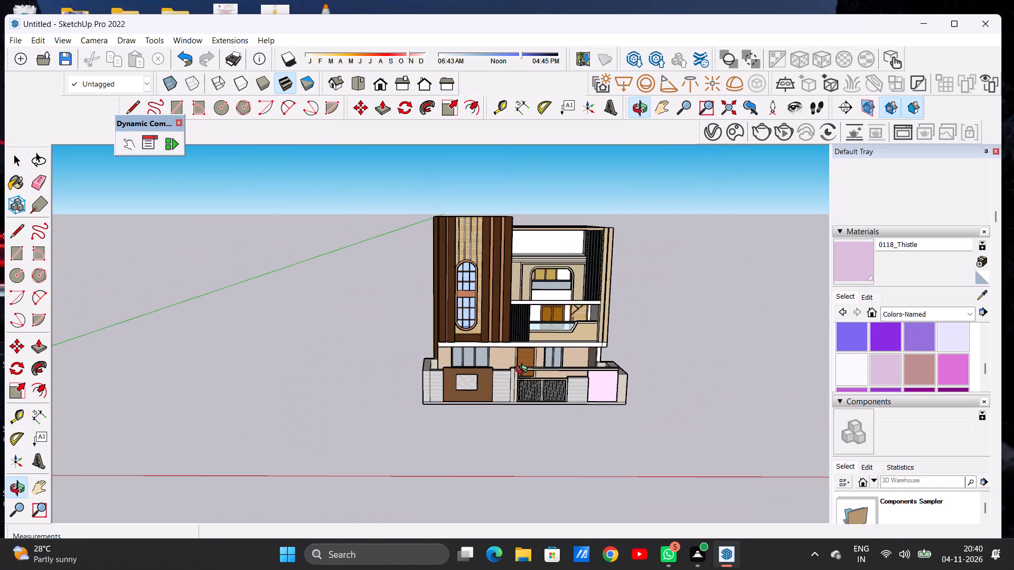
scroll(558, 241, "up", 15)
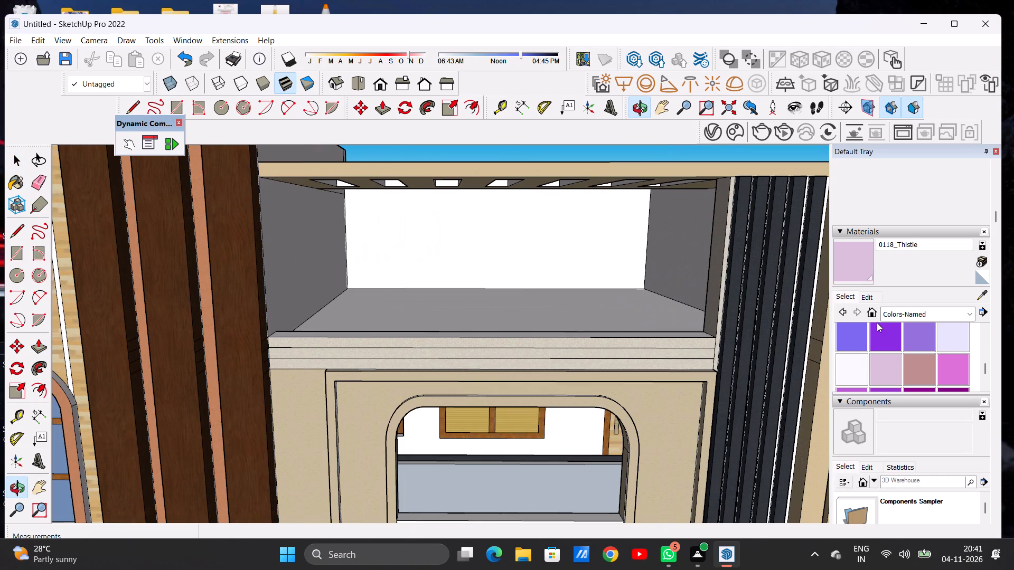
left_click(895, 312)
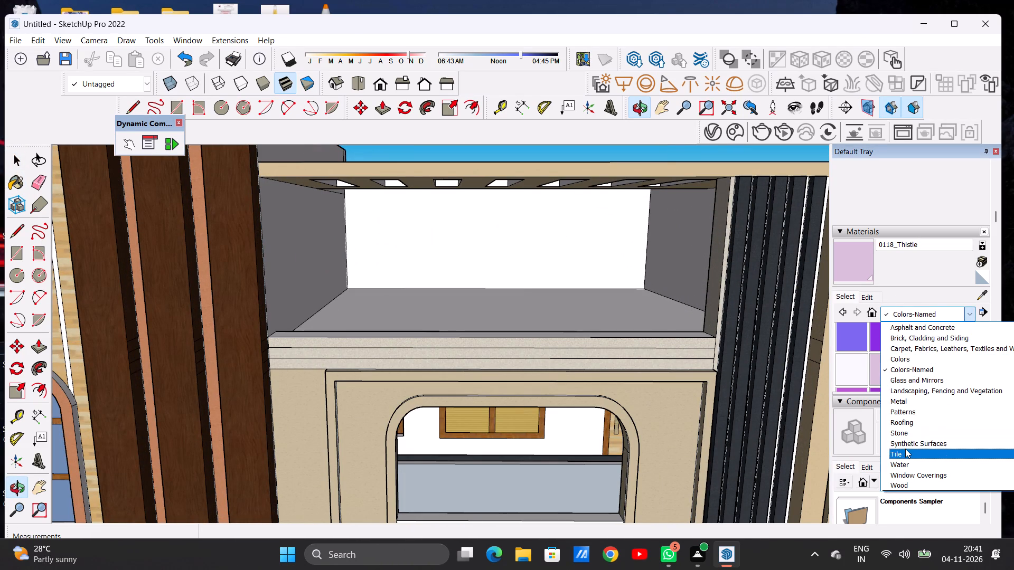
left_click(907, 445)
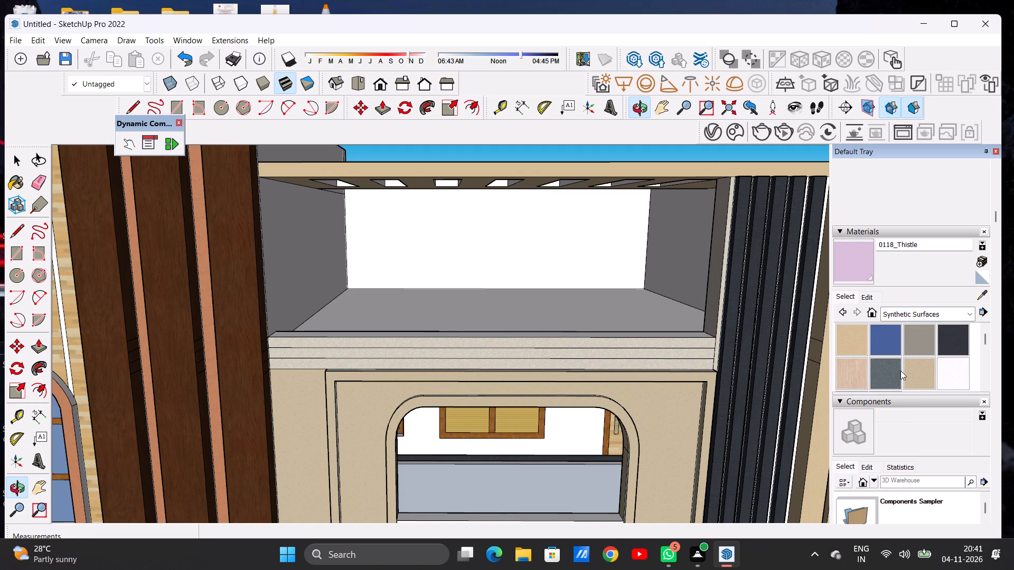
left_click(855, 373)
left_click(461, 213)
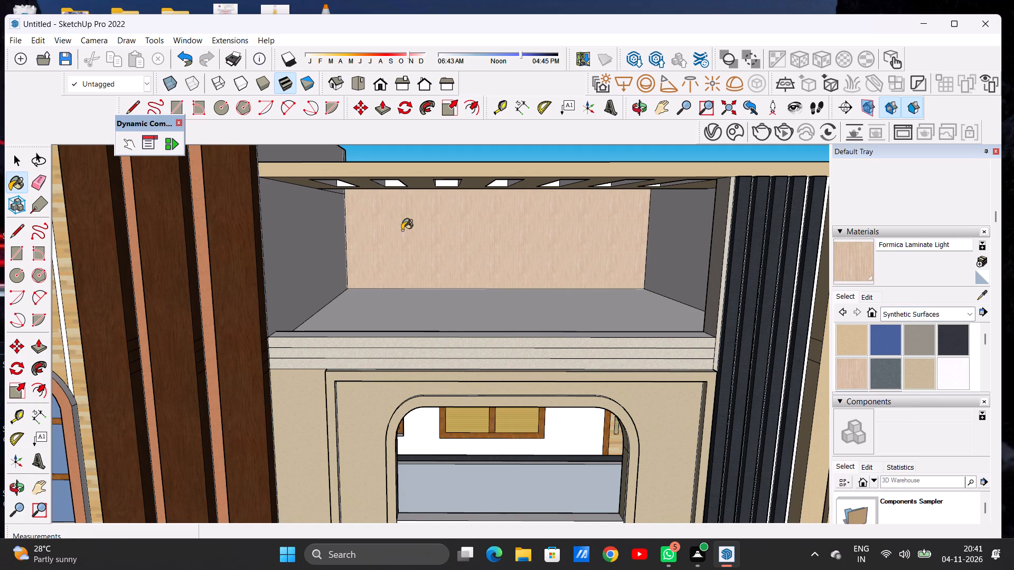
left_click(329, 251)
left_click(692, 241)
left_click(637, 331)
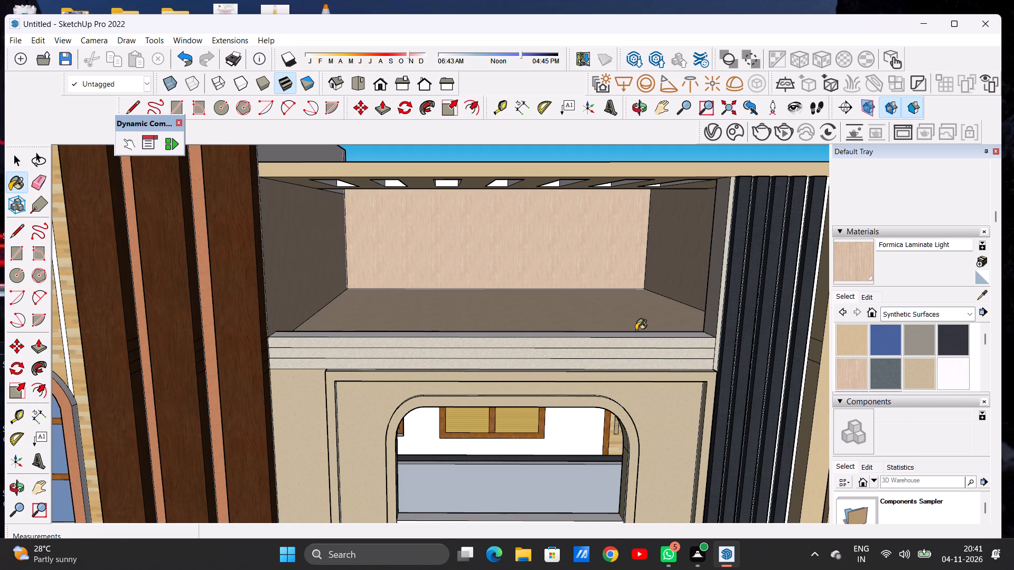
Apply Formica Laminate Light at the top of the brown window tower.
scroll(518, 295, "down", 13)
scroll(477, 244, "down", 3)
scroll(434, 241, "up", 4)
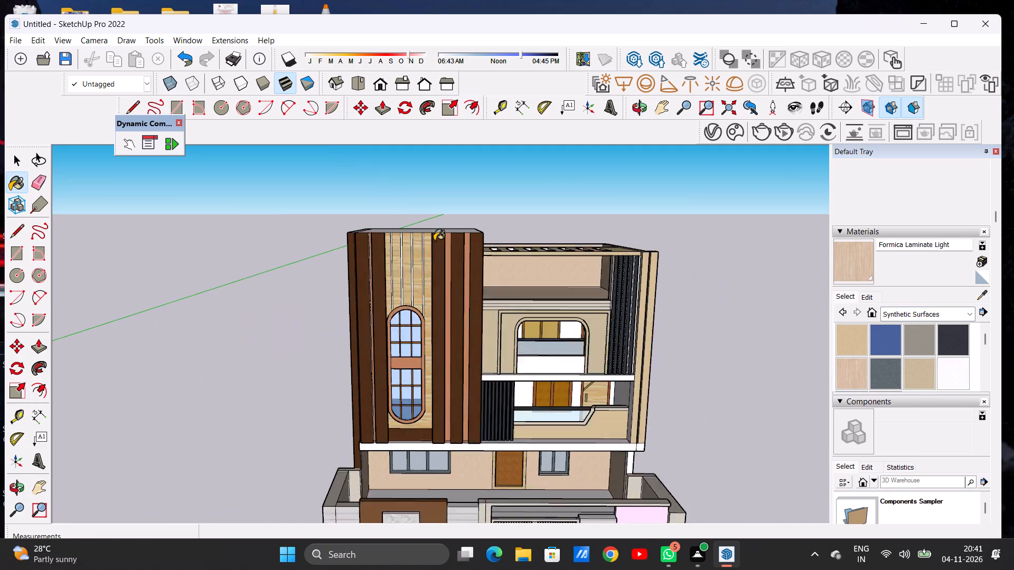
scroll(434, 241, "up", 11)
left_click(447, 237)
scroll(450, 243, "down", 16)
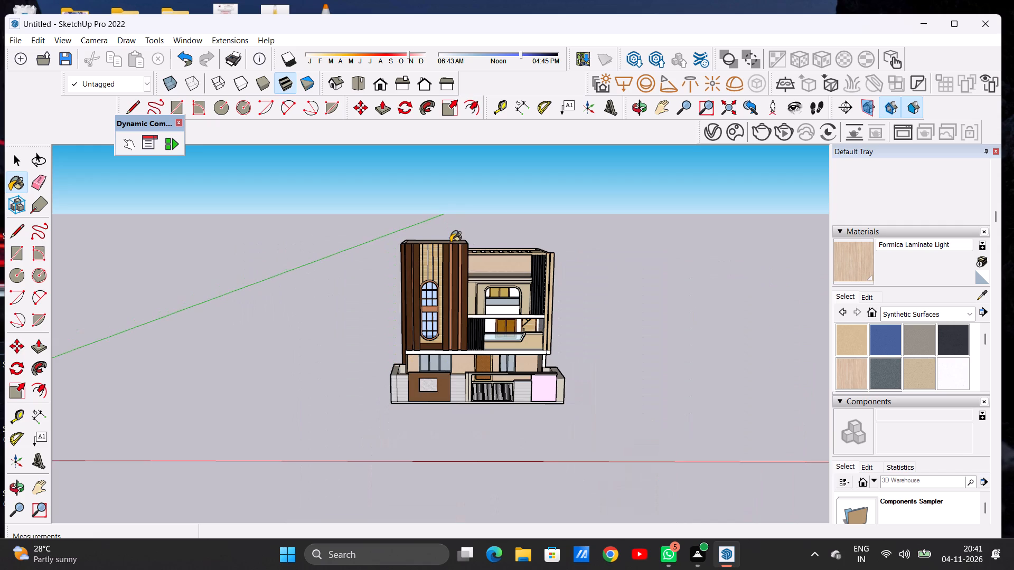
Paint the white band below the glass railing of the arched upper balcony with Wood Floor Parquet.
scroll(528, 377, "up", 7)
scroll(476, 241, "up", 10)
scroll(463, 229, "down", 1)
scroll(463, 229, "up", 1)
scroll(463, 229, "down", 1)
scroll(463, 229, "up", 1)
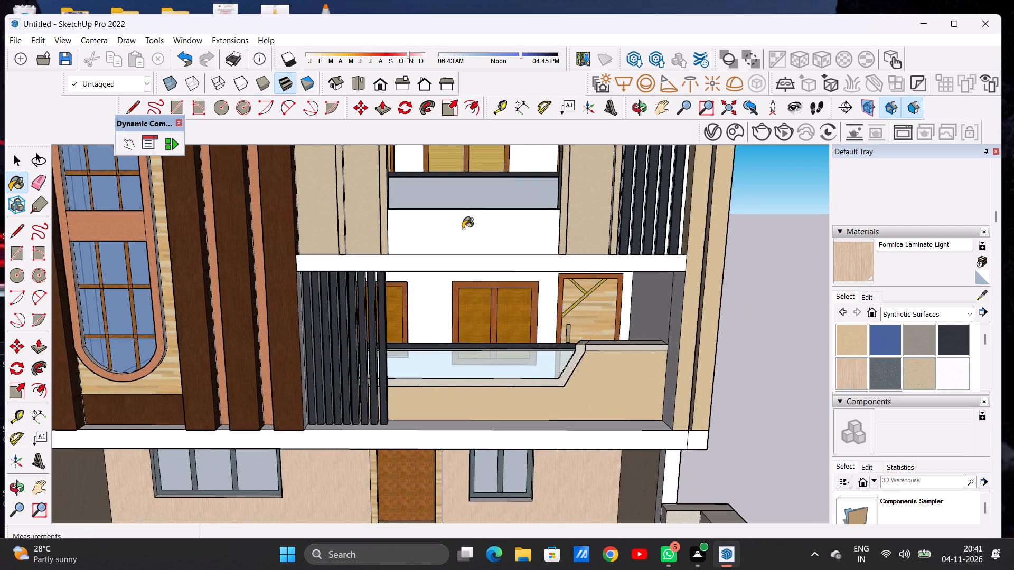
scroll(467, 228, "down", 1)
scroll(467, 228, "up", 4)
left_click(890, 312)
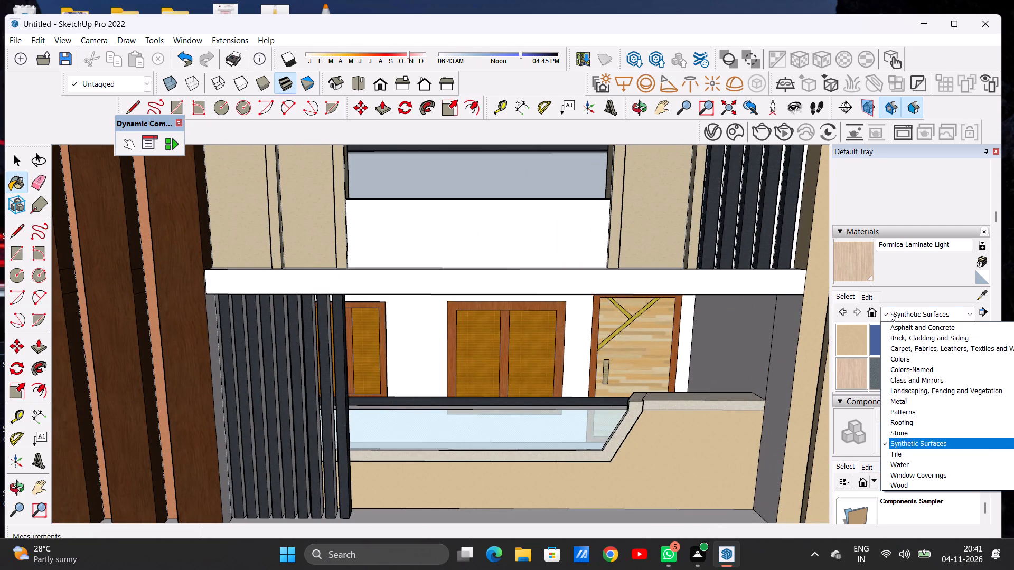
left_click(937, 335)
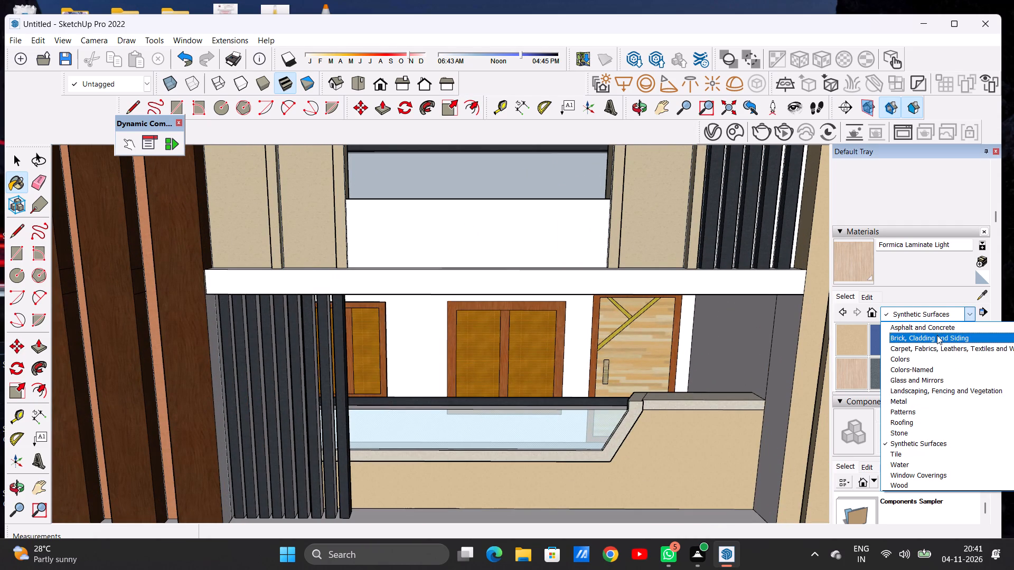
scroll(910, 360, "down", 2)
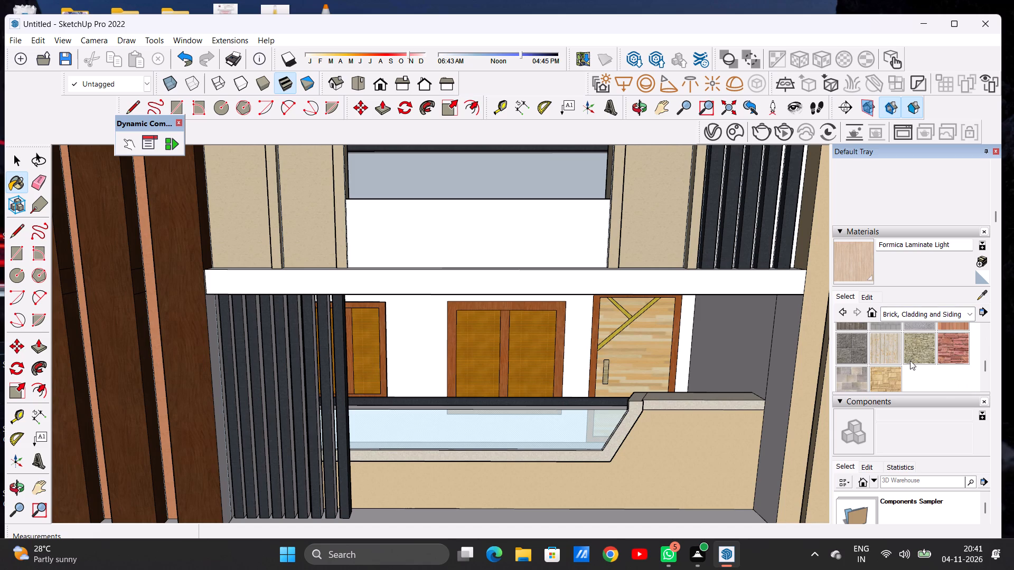
scroll(910, 360, "up", 1)
scroll(910, 360, "down", 1)
left_click(889, 311)
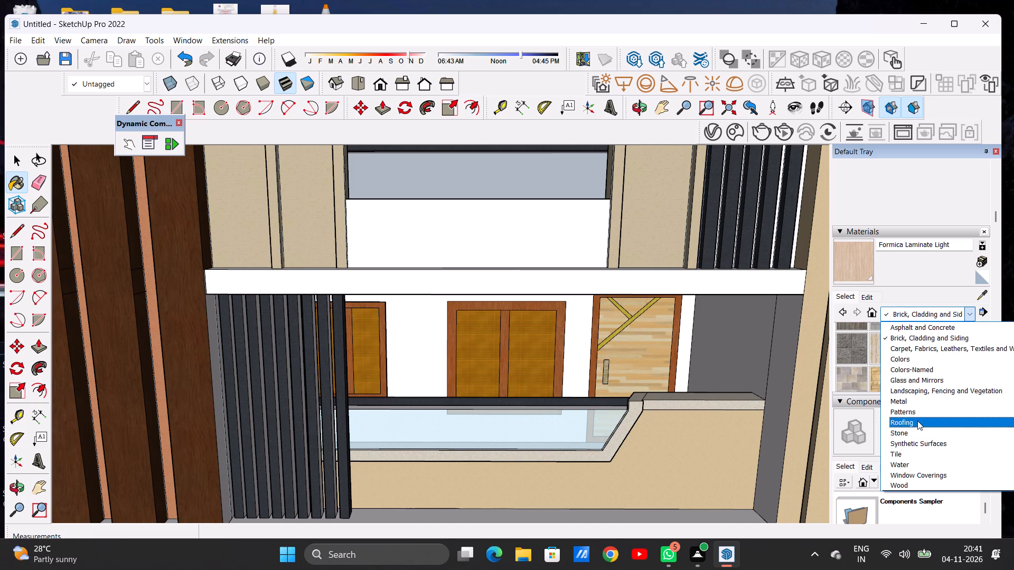
left_click(908, 484)
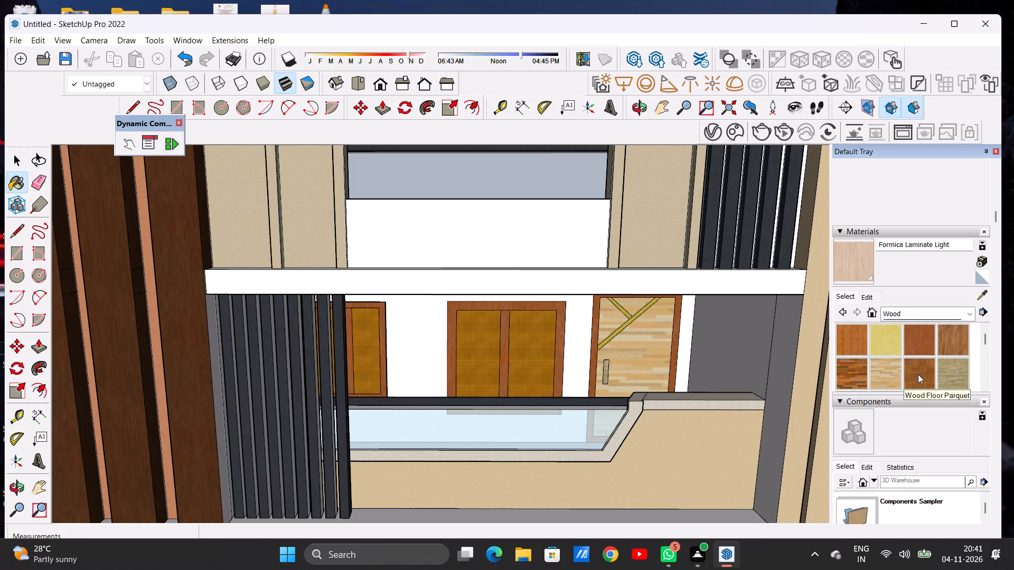
left_click(918, 374)
left_click(515, 236)
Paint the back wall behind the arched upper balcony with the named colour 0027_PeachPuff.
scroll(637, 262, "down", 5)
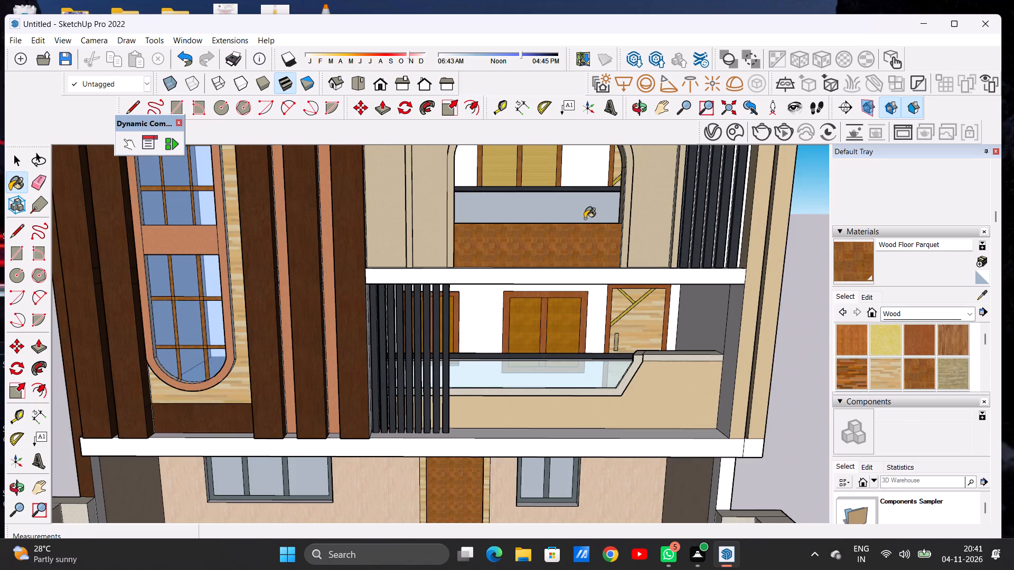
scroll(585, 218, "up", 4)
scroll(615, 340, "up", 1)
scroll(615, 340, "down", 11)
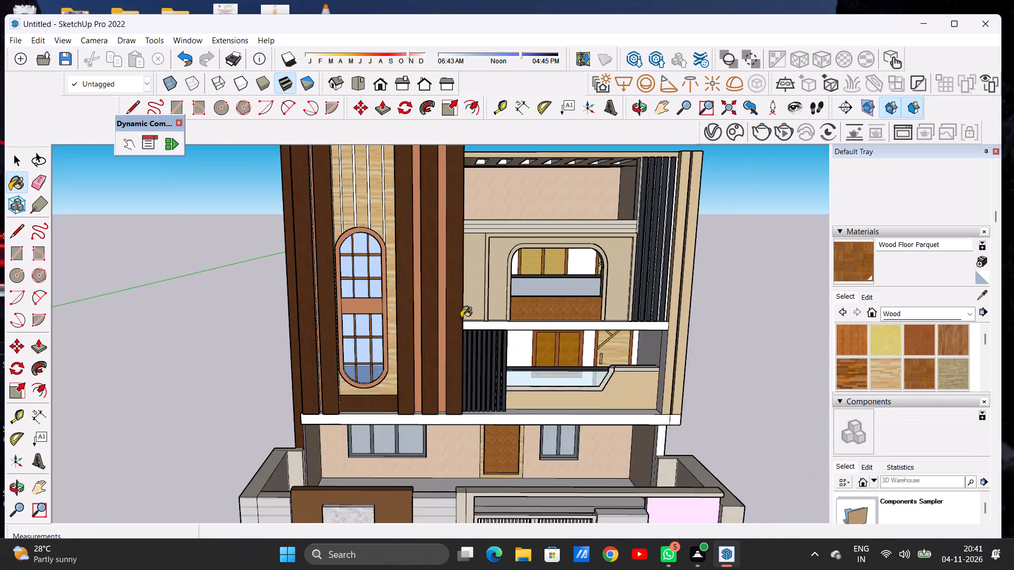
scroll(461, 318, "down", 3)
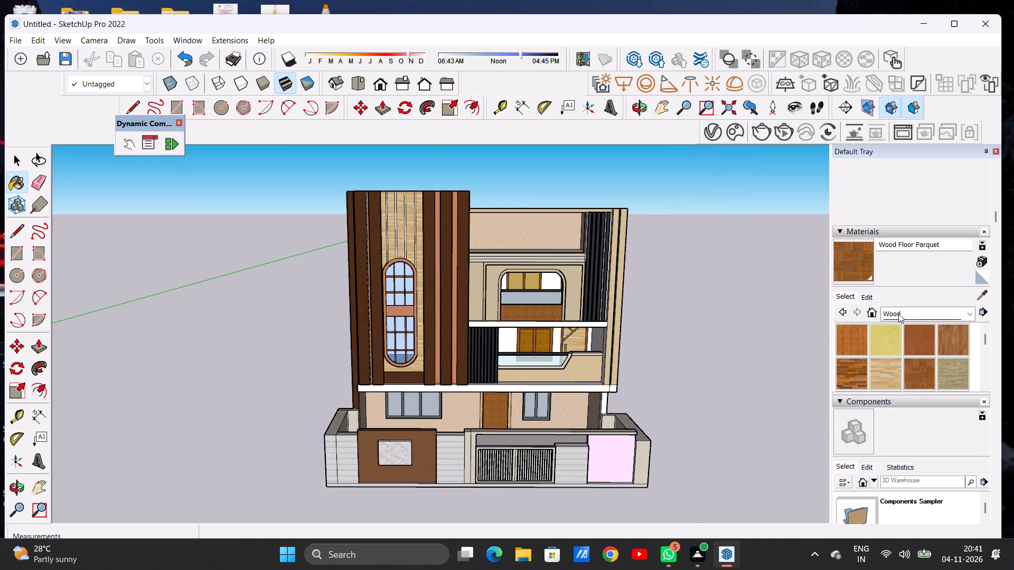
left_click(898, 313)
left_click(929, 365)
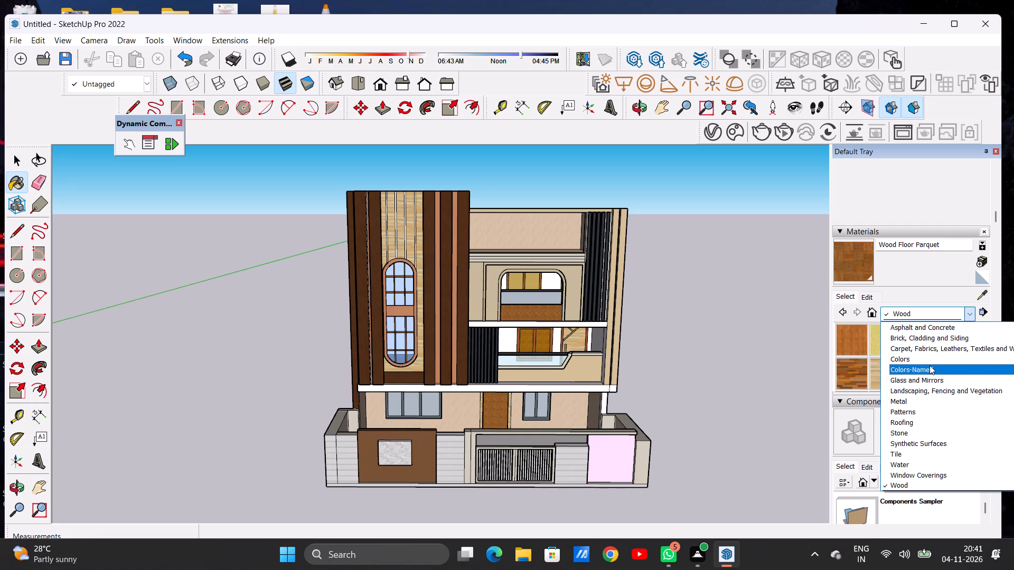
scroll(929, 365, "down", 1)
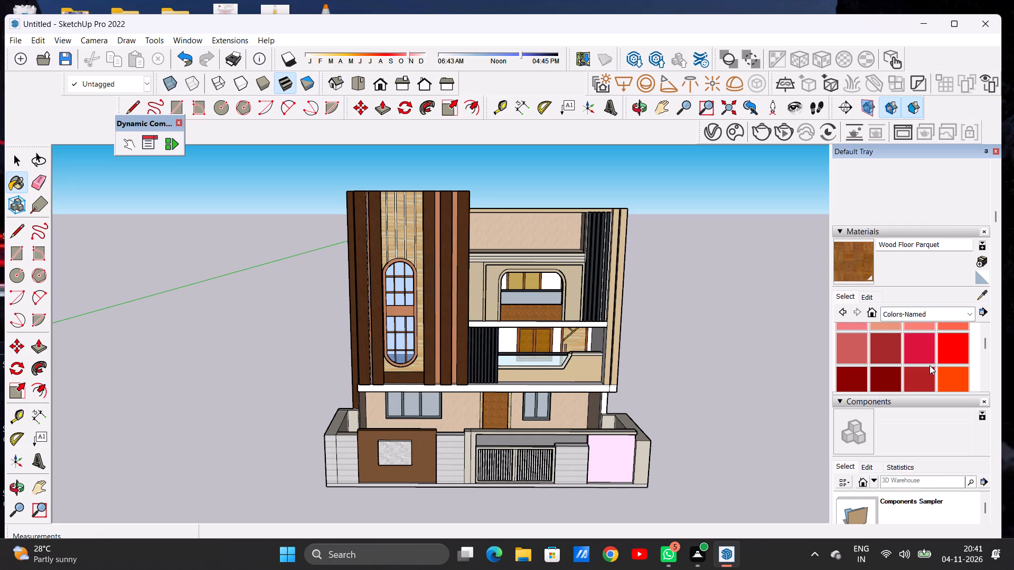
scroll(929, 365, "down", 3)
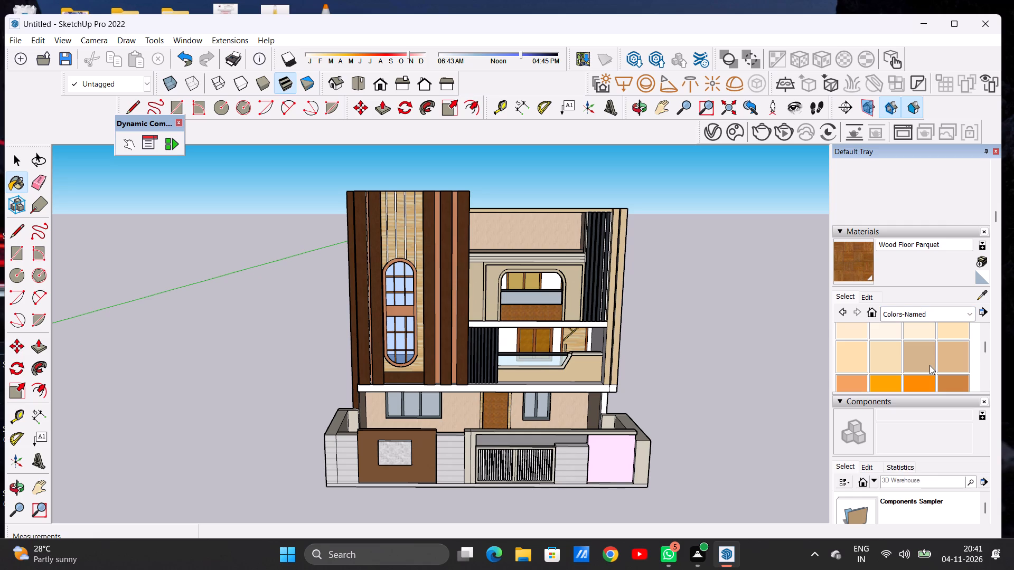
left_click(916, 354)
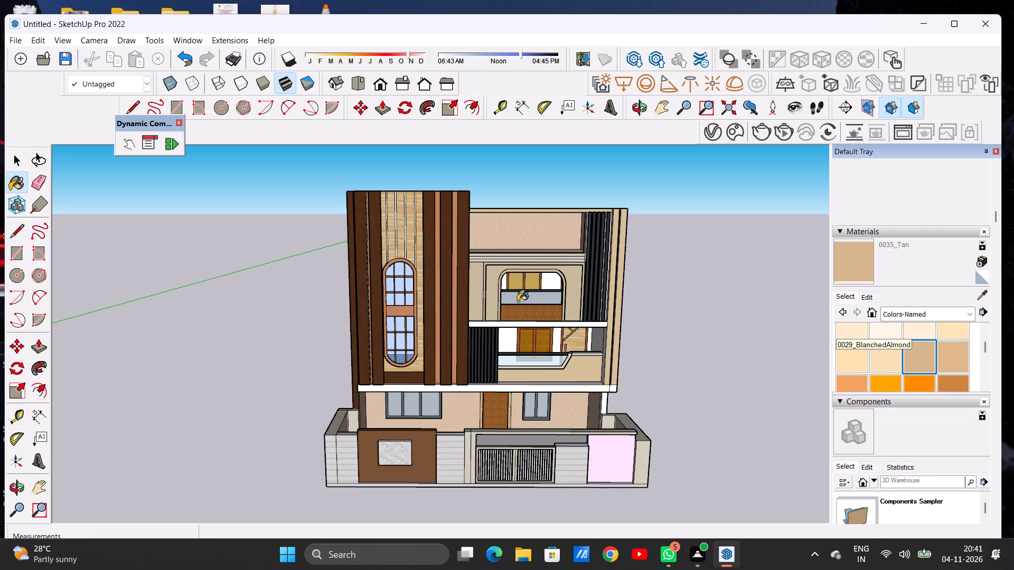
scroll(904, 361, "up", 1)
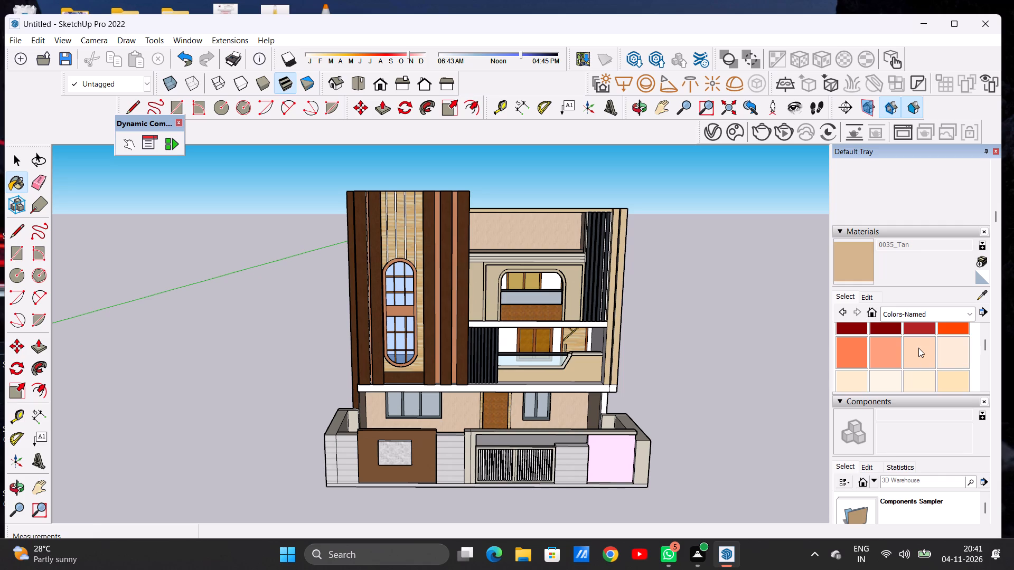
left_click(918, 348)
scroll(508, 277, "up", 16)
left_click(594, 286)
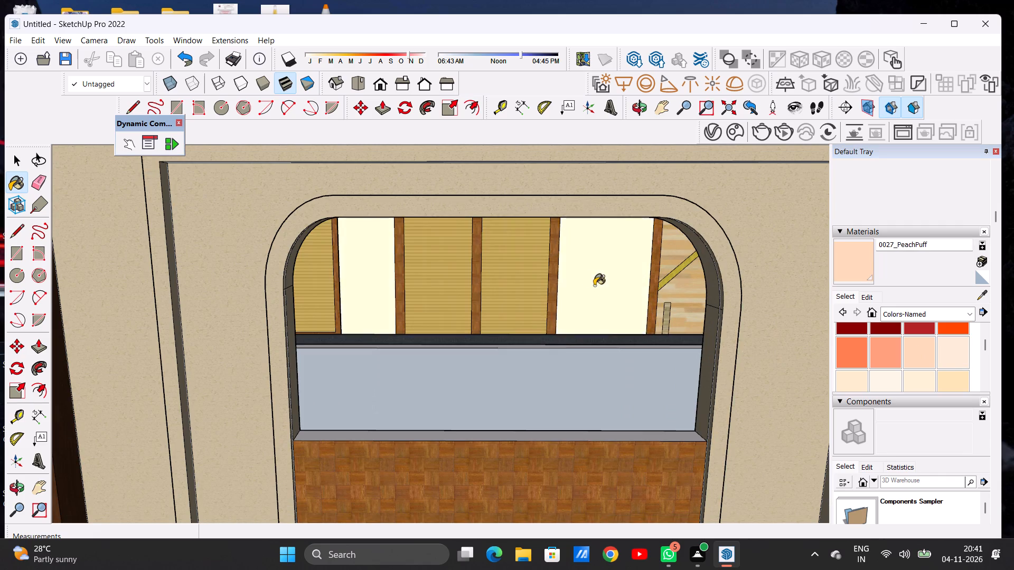
Browse the named colours and paint the white wall around the middle balcony's window and door with 0026_LightSalmon.
scroll(533, 284, "down", 14)
scroll(529, 362, "up", 15)
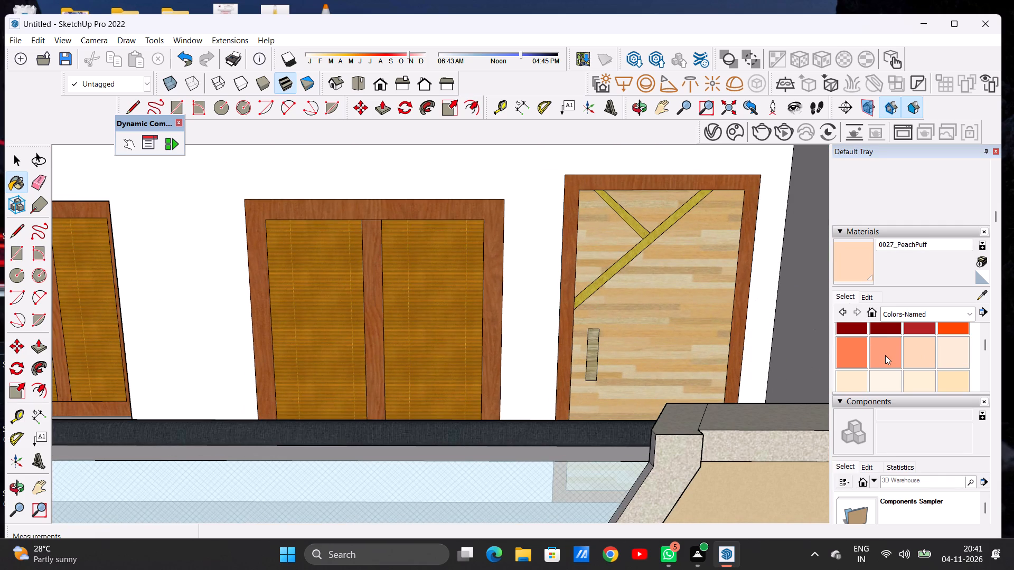
scroll(885, 355, "up", 3)
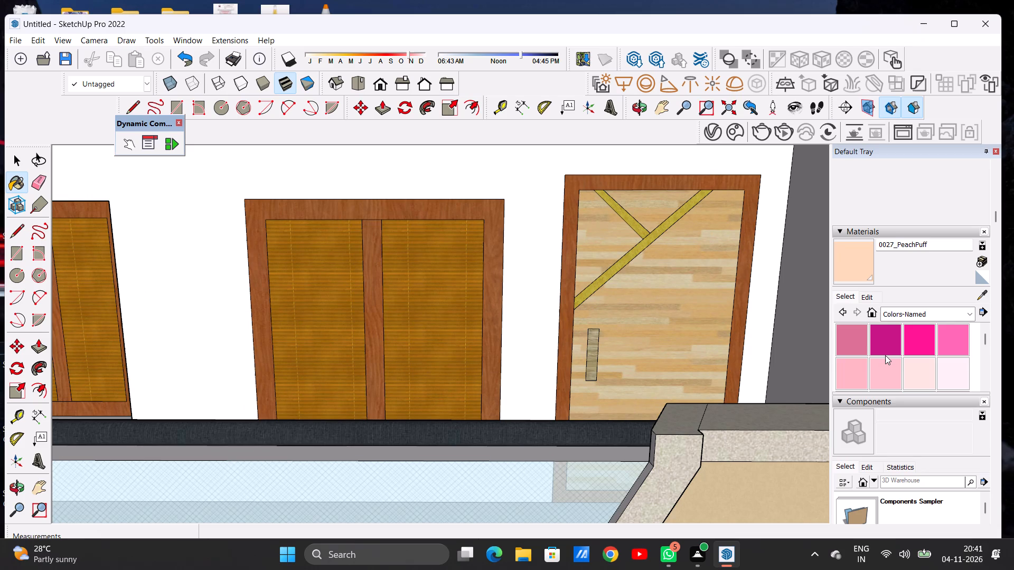
scroll(885, 355, "down", 1)
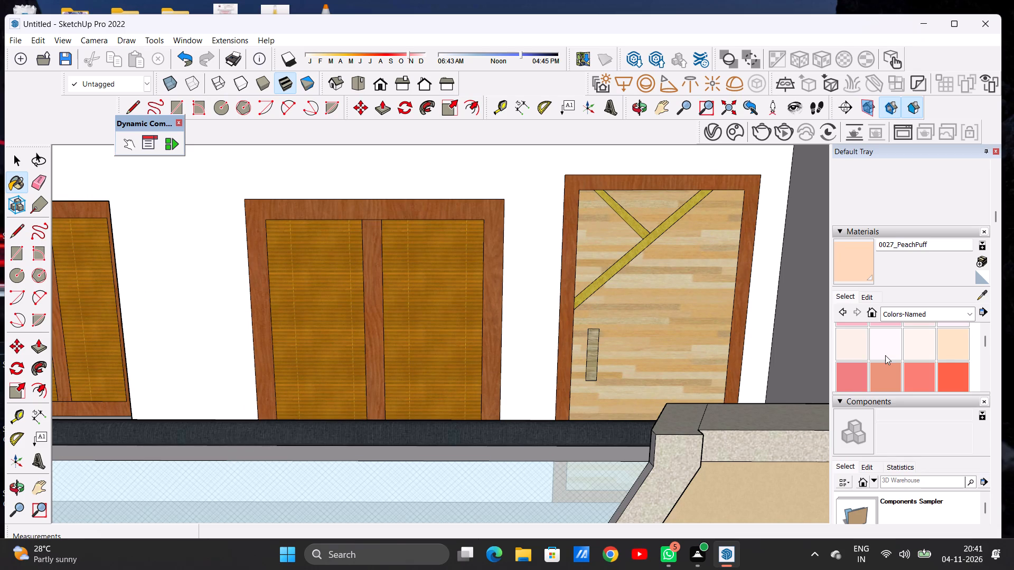
scroll(885, 355, "down", 1)
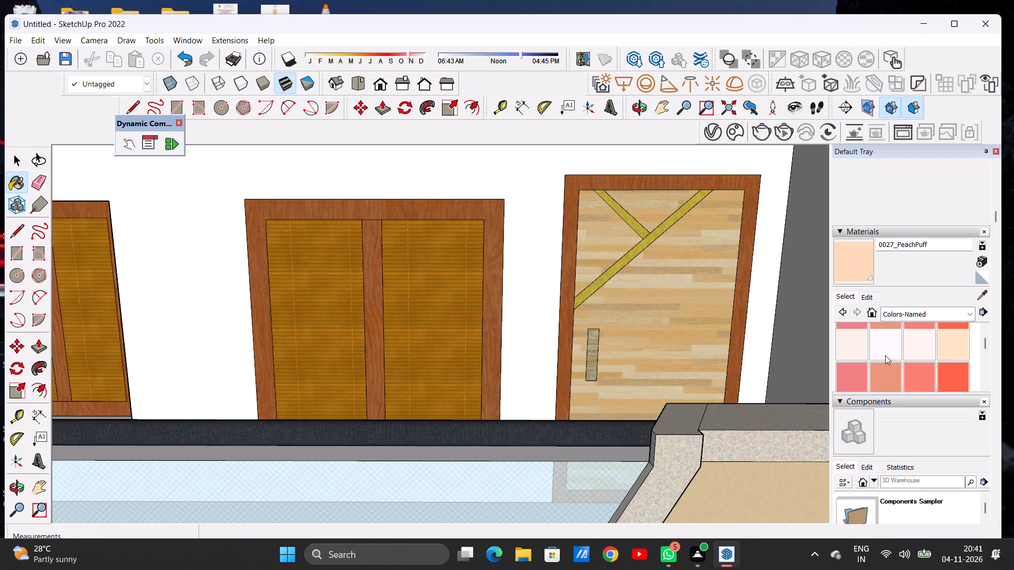
scroll(885, 355, "down", 3)
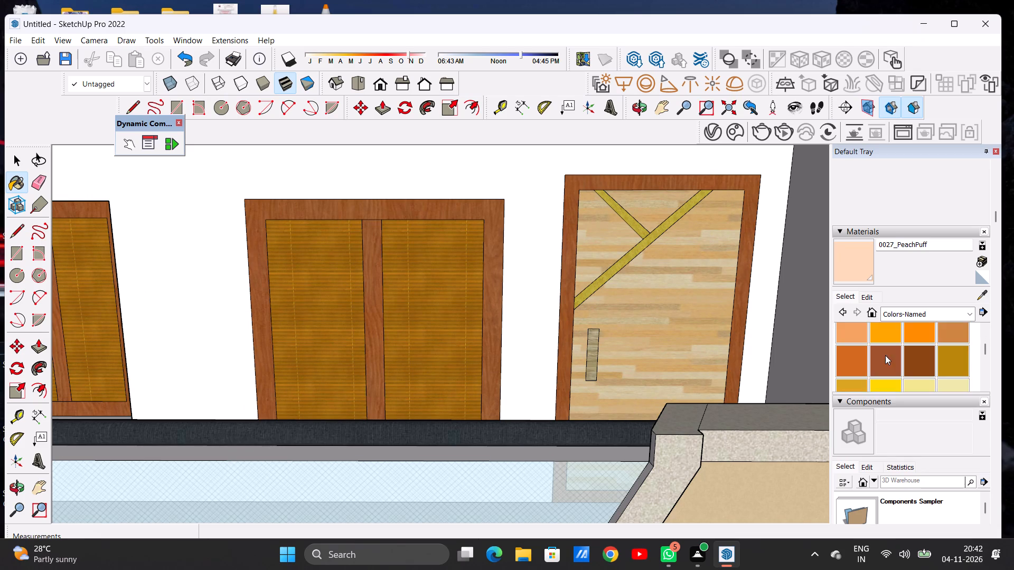
scroll(885, 355, "down", 7)
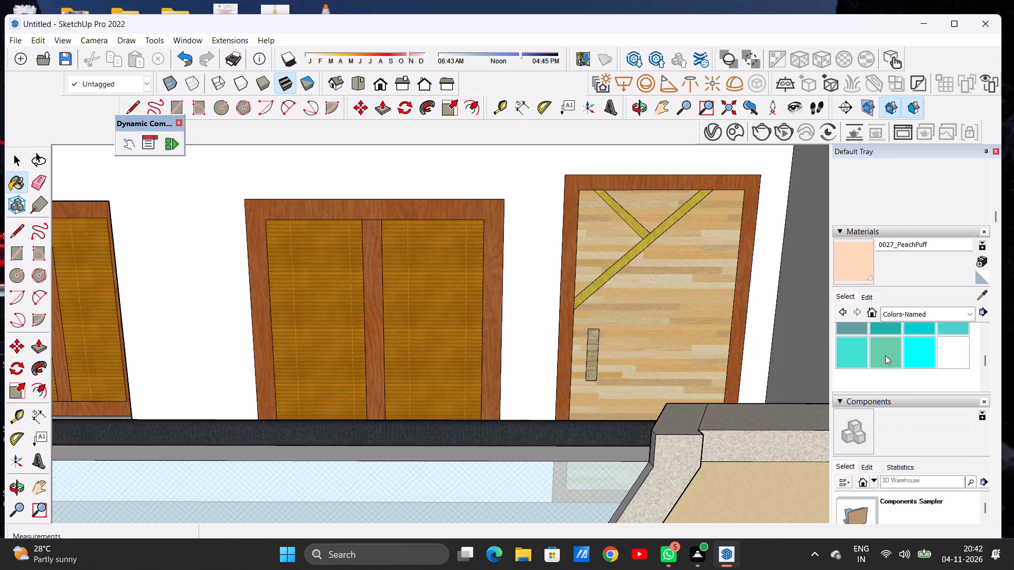
scroll(885, 355, "down", 8)
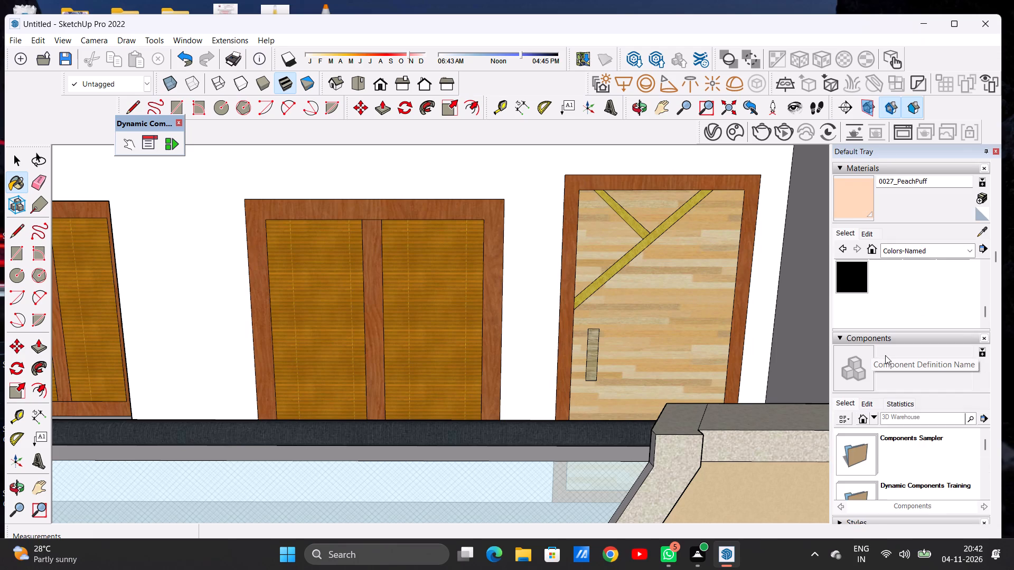
scroll(885, 355, "up", 8)
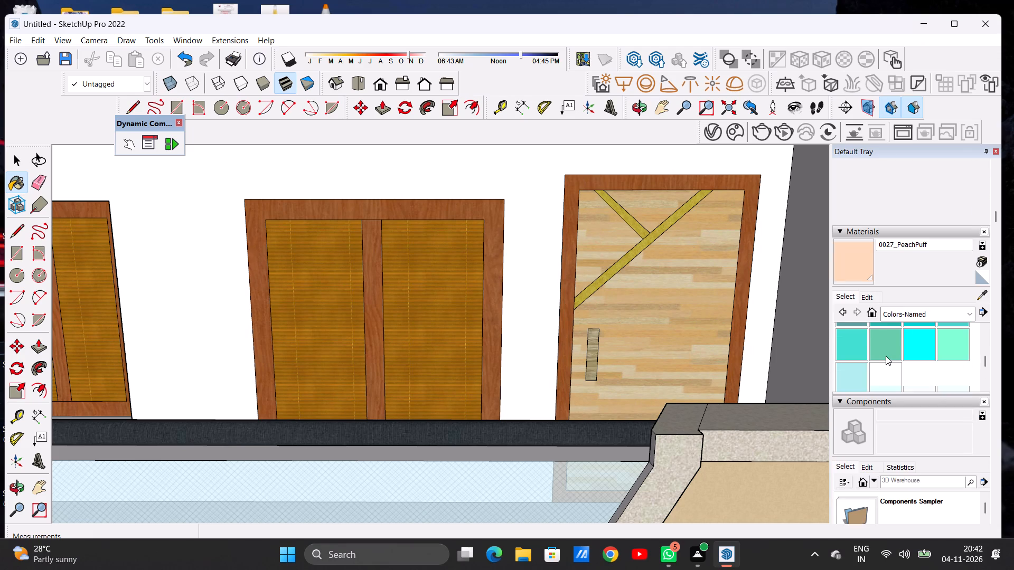
scroll(886, 356, "up", 5)
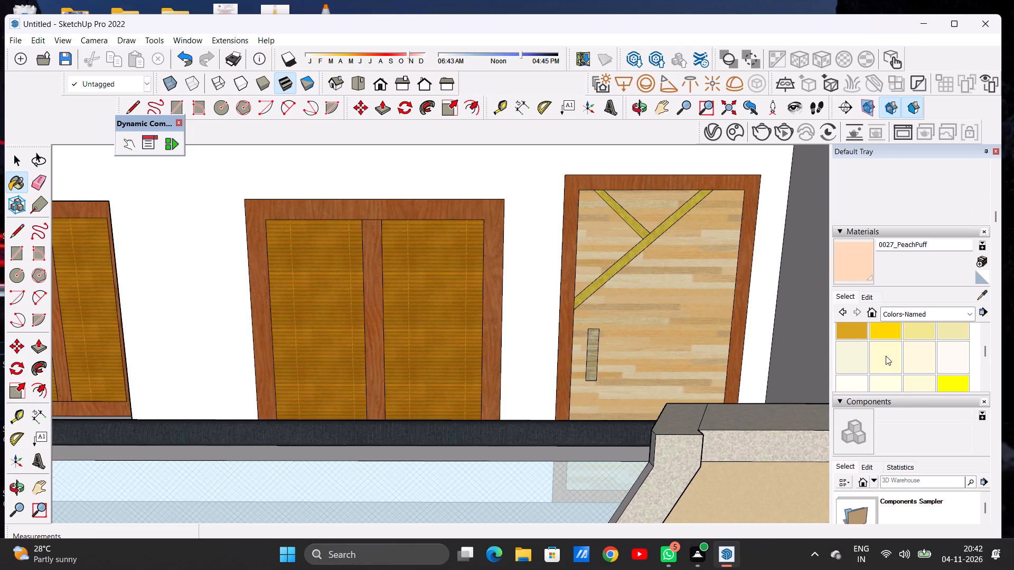
scroll(886, 356, "up", 4)
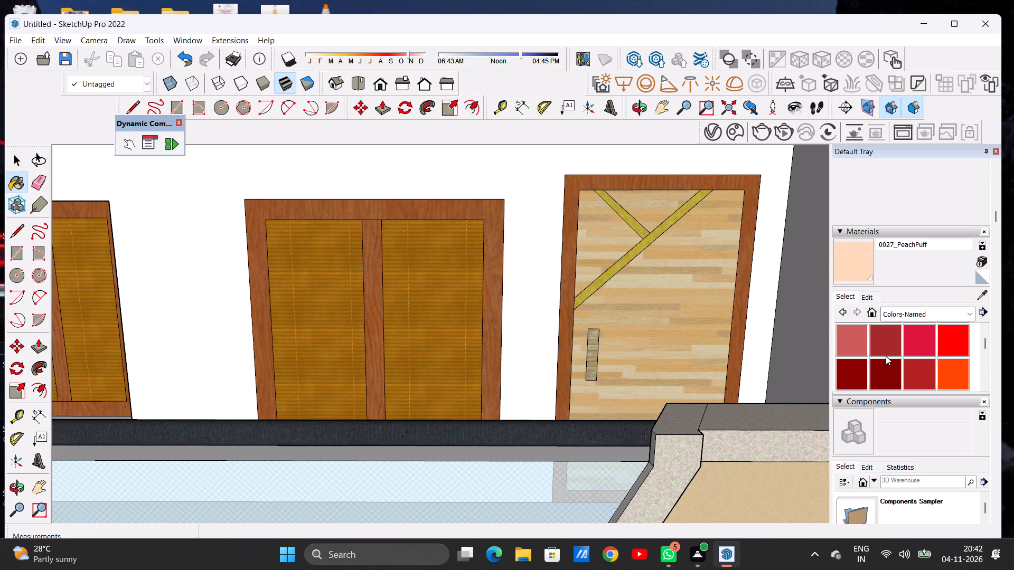
scroll(886, 356, "down", 1)
left_click(886, 356)
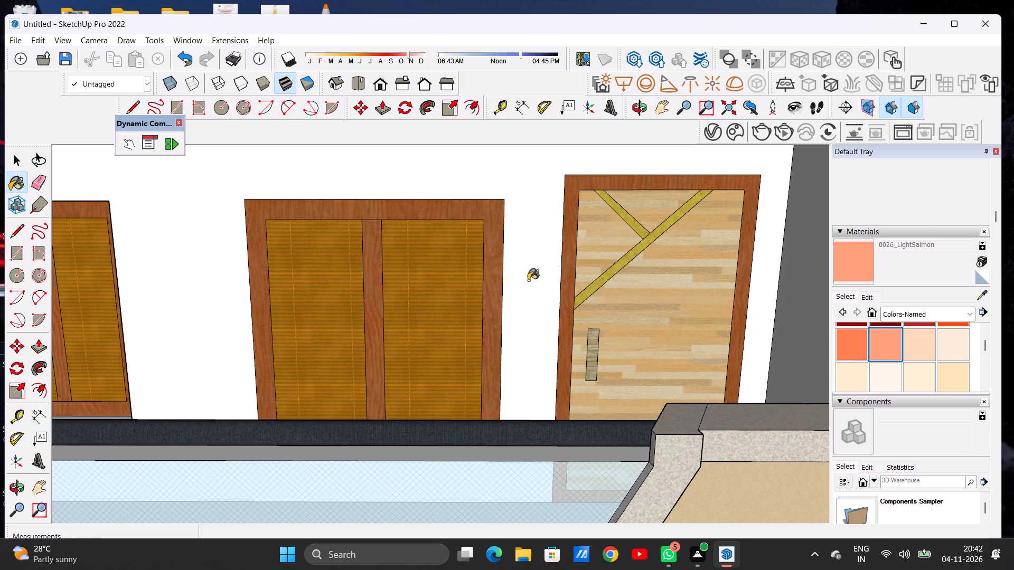
left_click(529, 279)
Paint the back wall behind the arched upper balcony with 0026_LightSalmon.
scroll(541, 290, "down", 16)
scroll(477, 206, "up", 7)
scroll(477, 206, "down", 1)
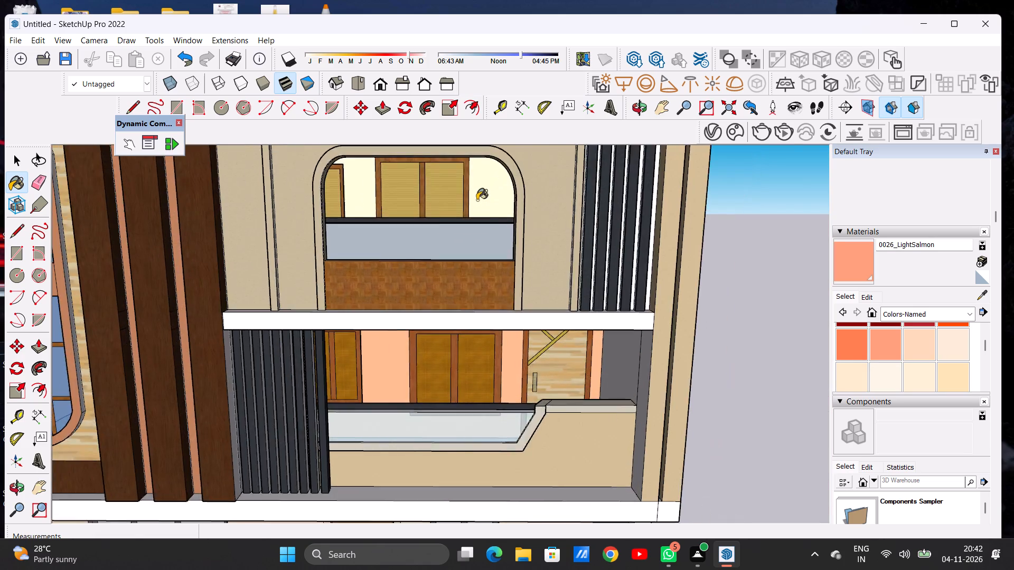
scroll(477, 200, "up", 8)
left_click(483, 192)
Paint the front edge and exposed top ledge of the slab above the ground floor with Wood Cherry Original.
scroll(476, 238, "down", 20)
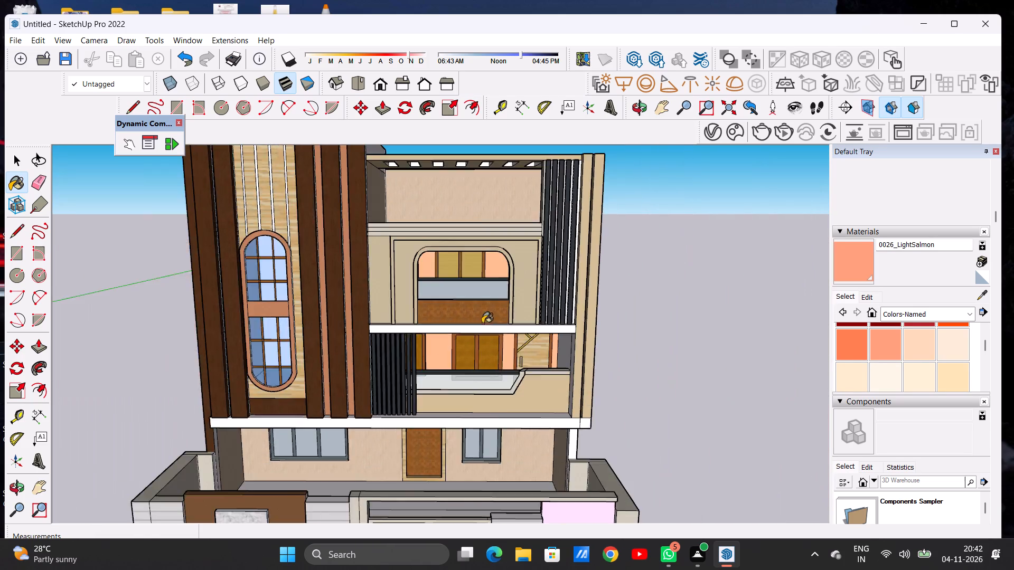
scroll(482, 324, "down", 5)
scroll(476, 374, "up", 3)
scroll(476, 374, "down", 1)
scroll(476, 374, "up", 2)
key("space")
key("o")
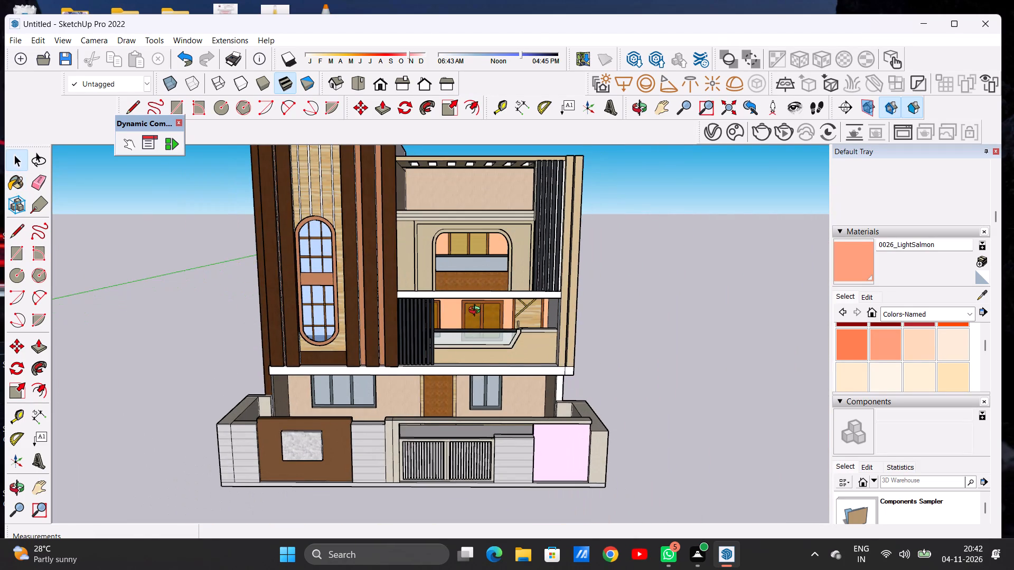
scroll(485, 309, "down", 3)
scroll(486, 315, "up", 2)
scroll(486, 320, "down", 2)
left_click_drag(370, 351, 357, 383)
scroll(525, 269, "up", 1)
scroll(527, 278, "down", 1)
scroll(529, 288, "up", 5)
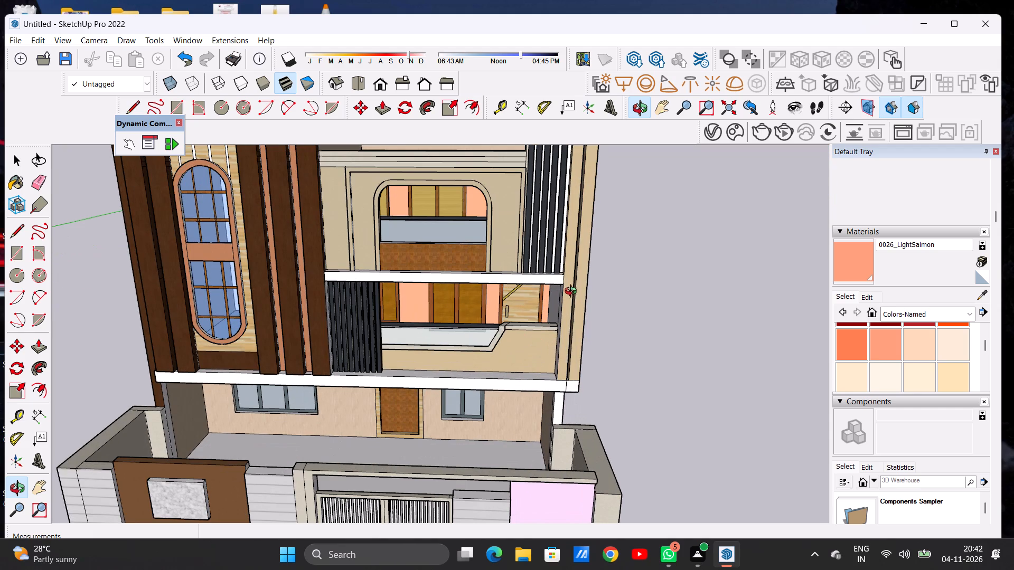
left_click(850, 297)
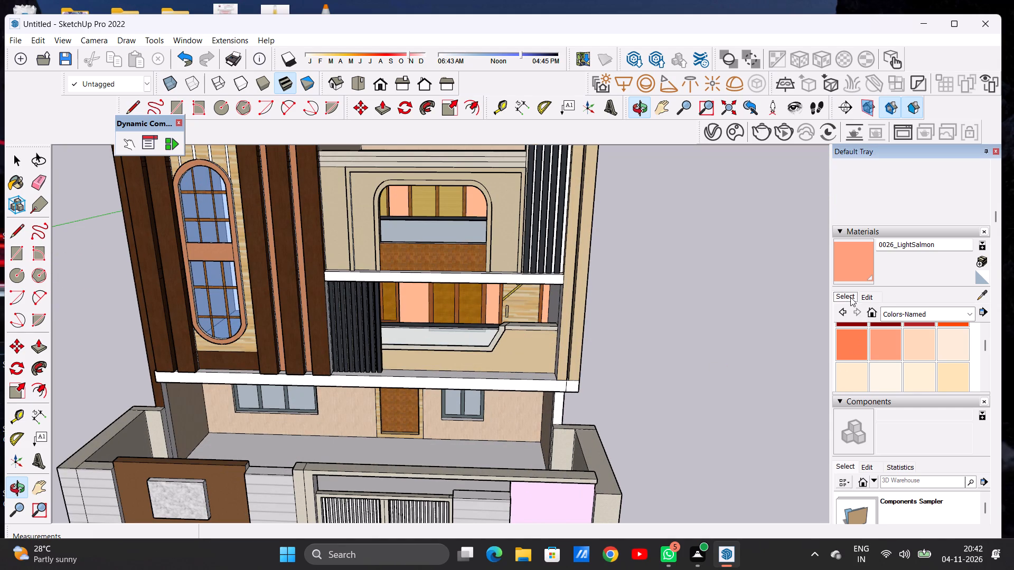
left_click(903, 312)
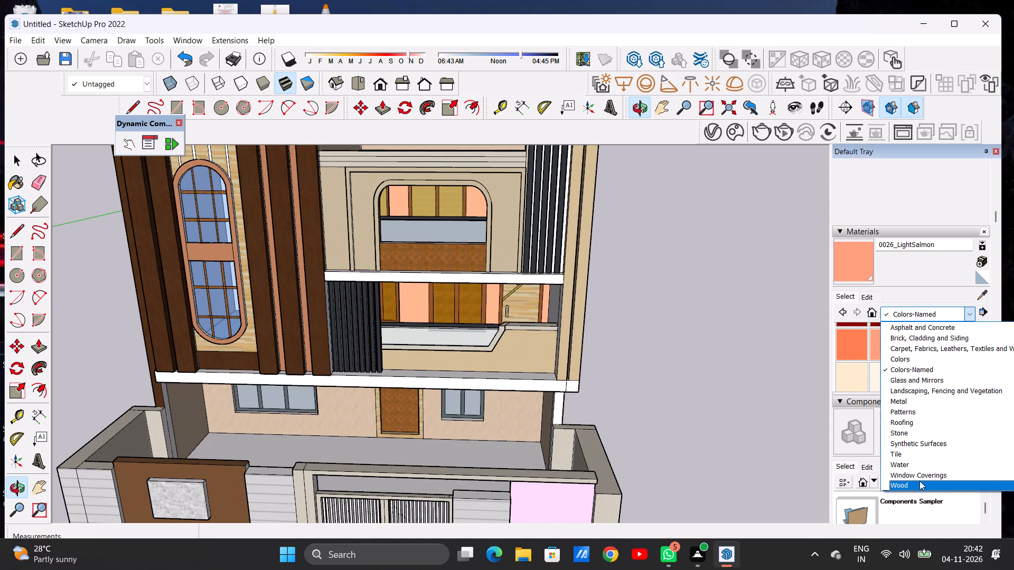
left_click(919, 481)
scroll(927, 372, "down", 1)
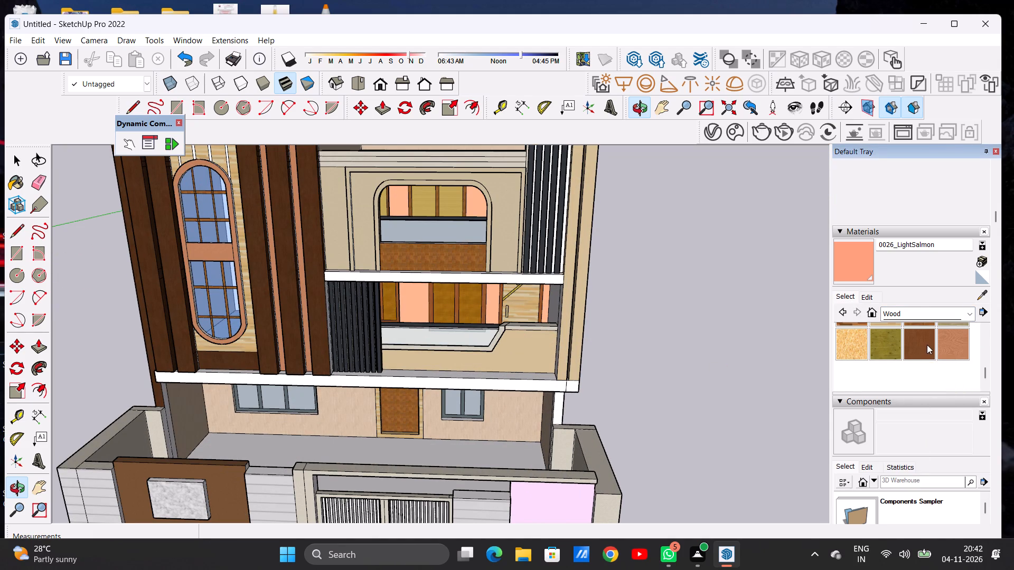
scroll(927, 345, "up", 2)
left_click(927, 404)
scroll(417, 378, "up", 5)
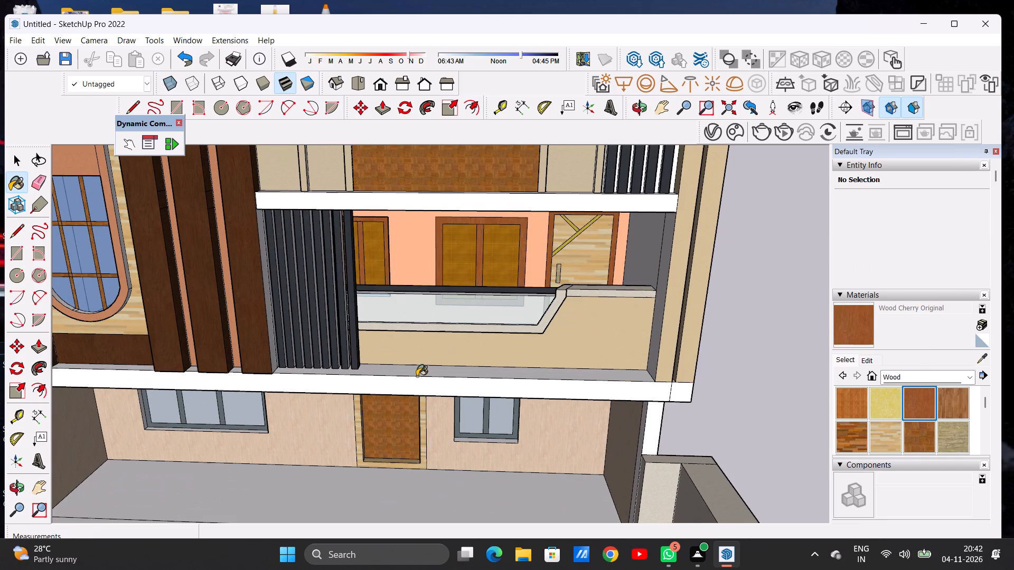
left_click(417, 376)
left_click(444, 390)
scroll(462, 372, "up", 7)
scroll(462, 372, "down", 3)
scroll(462, 372, "up", 1)
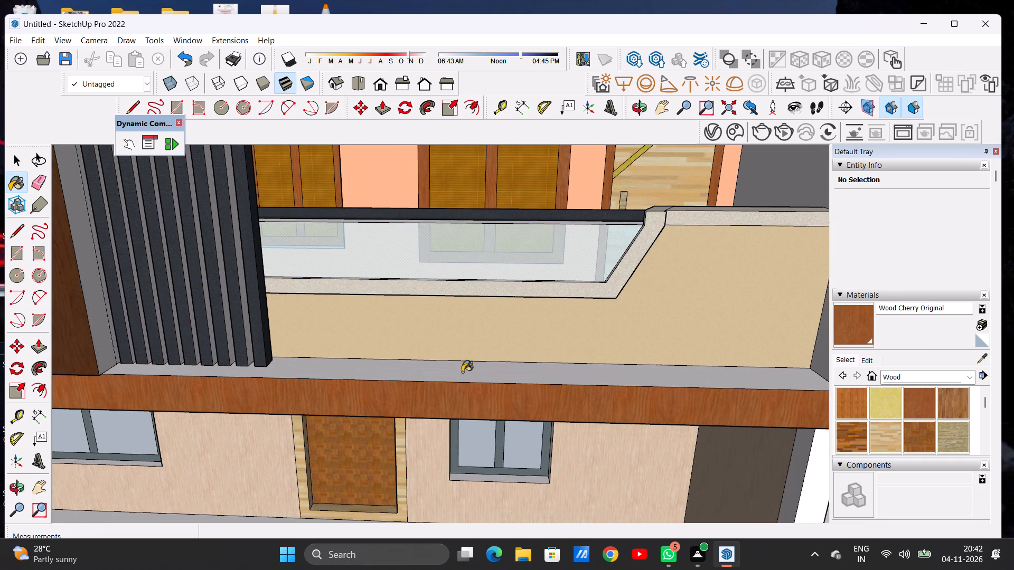
left_click(462, 372)
Paint the remaining white end piece of the slab above the ground floor with Wood Cherry Original.
scroll(537, 396, "down", 4)
scroll(541, 400, "up", 1)
scroll(541, 400, "down", 13)
scroll(655, 397, "down", 1)
scroll(655, 397, "up", 1)
scroll(655, 399, "down", 1)
scroll(654, 400, "up", 6)
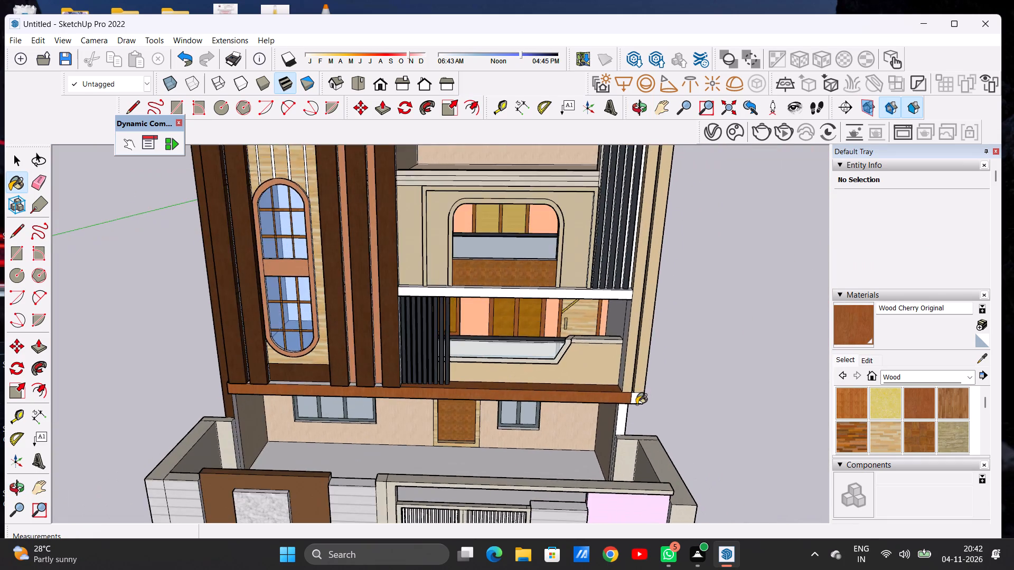
scroll(636, 404, "up", 7)
left_click(648, 395)
Paint the front edge of the slab beneath the arched upper balcony with Wood Cherry Original.
scroll(557, 402, "down", 12)
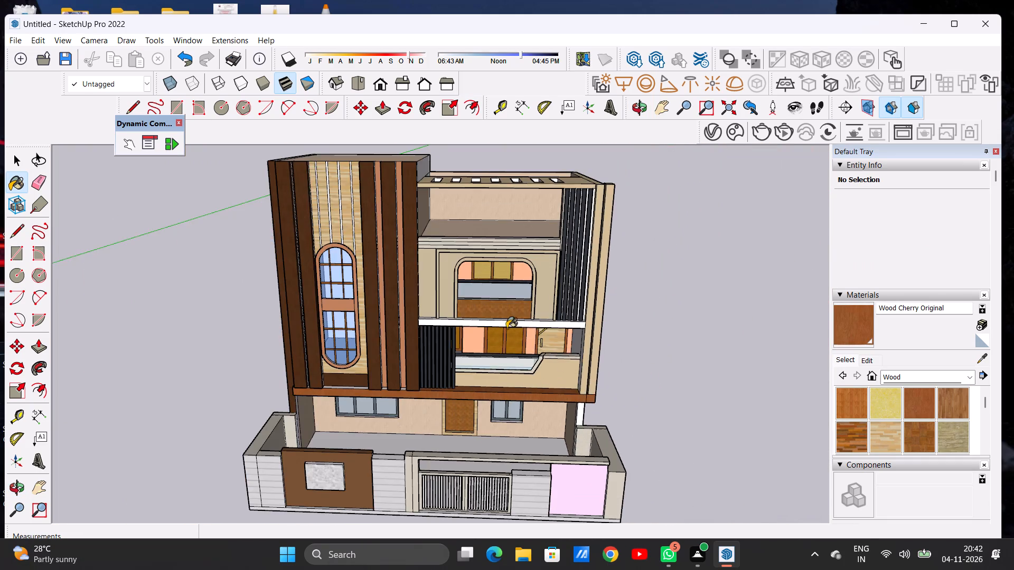
scroll(506, 328, "down", 1)
scroll(506, 328, "up", 14)
left_click(517, 317)
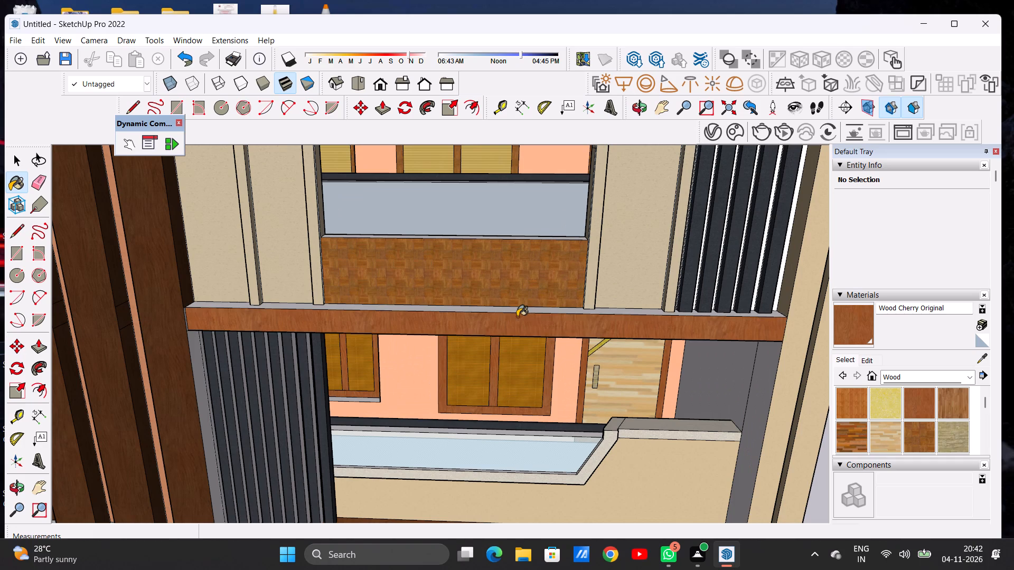
Paint the exposed top ledge of the slab beneath the arched upper balcony with Wood Cherry Original.
key("o")
left_click_drag(540, 310, 539, 365)
key("p")
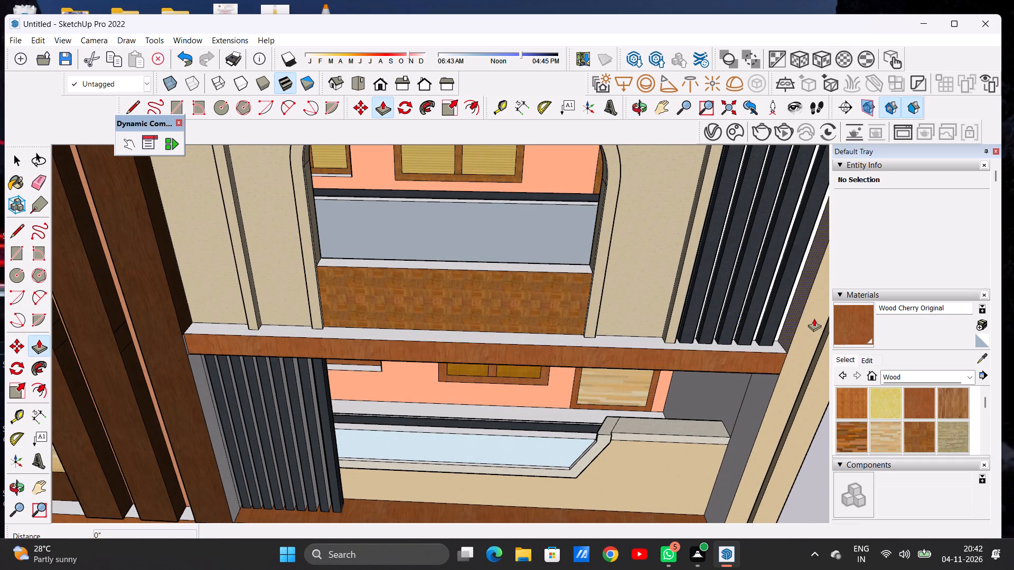
key("space")
left_click(857, 322)
scroll(552, 344, "up", 2)
scroll(552, 344, "down", 1)
scroll(552, 344, "up", 2)
left_click(548, 336)
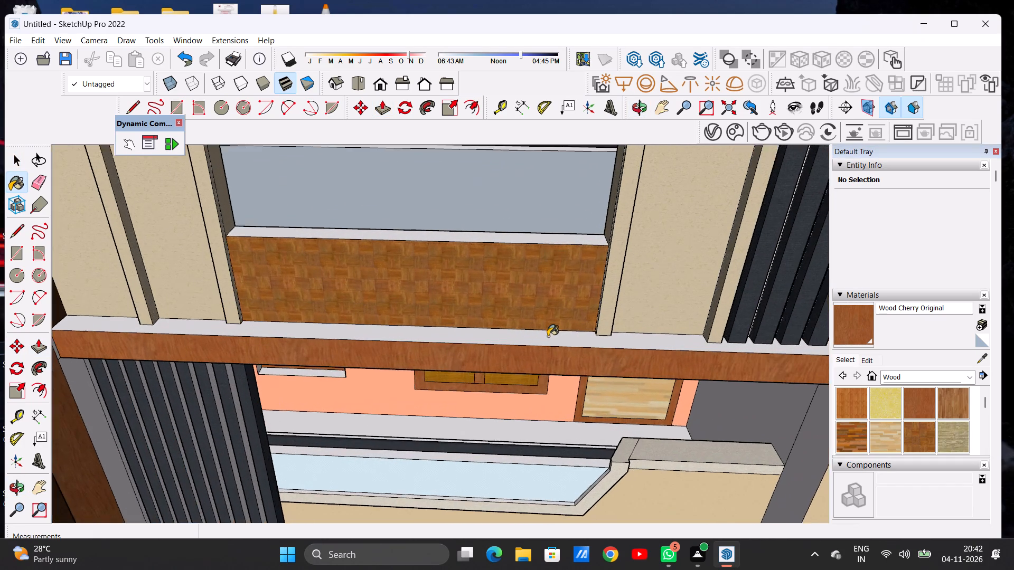
scroll(539, 358, "up", 1)
scroll(541, 359, "down", 20)
scroll(541, 359, "down", 3)
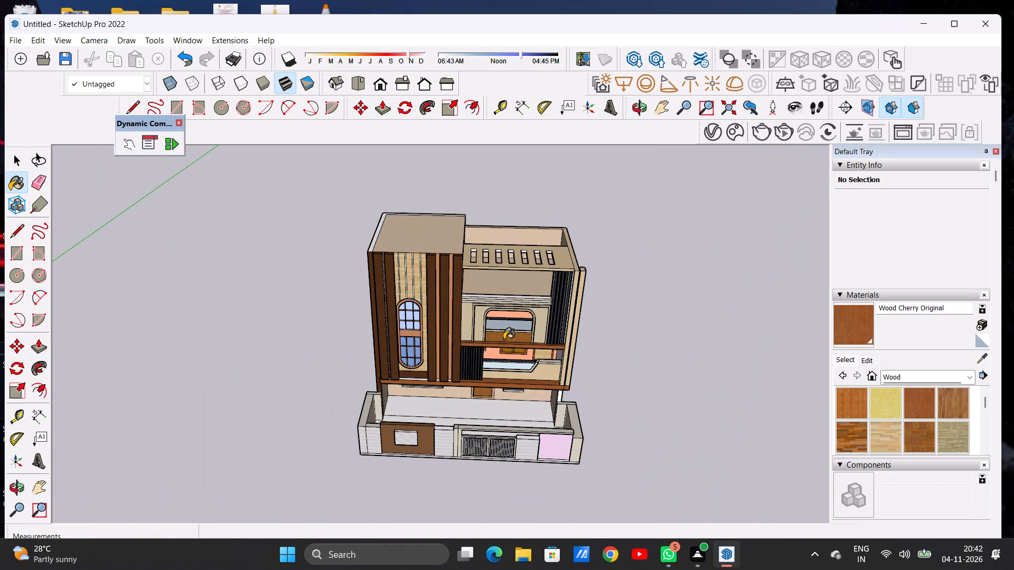
Paint the white outer side wall next to the wood-slatted stair tower with Formica Beige from Synthetic Surfaces.
key("space")
type("O")
left_click_drag(502, 383, 507, 293)
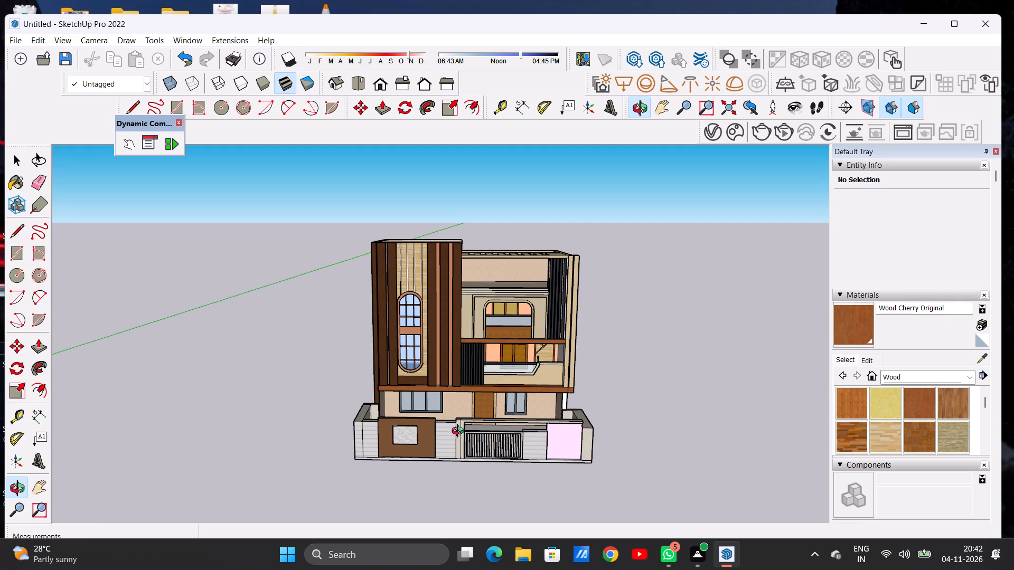
scroll(460, 432, "up", 3)
scroll(460, 432, "down", 1)
scroll(460, 432, "up", 2)
scroll(363, 415, "down", 6)
left_click_drag(341, 383, 529, 393)
left_click_drag(340, 395, 437, 410)
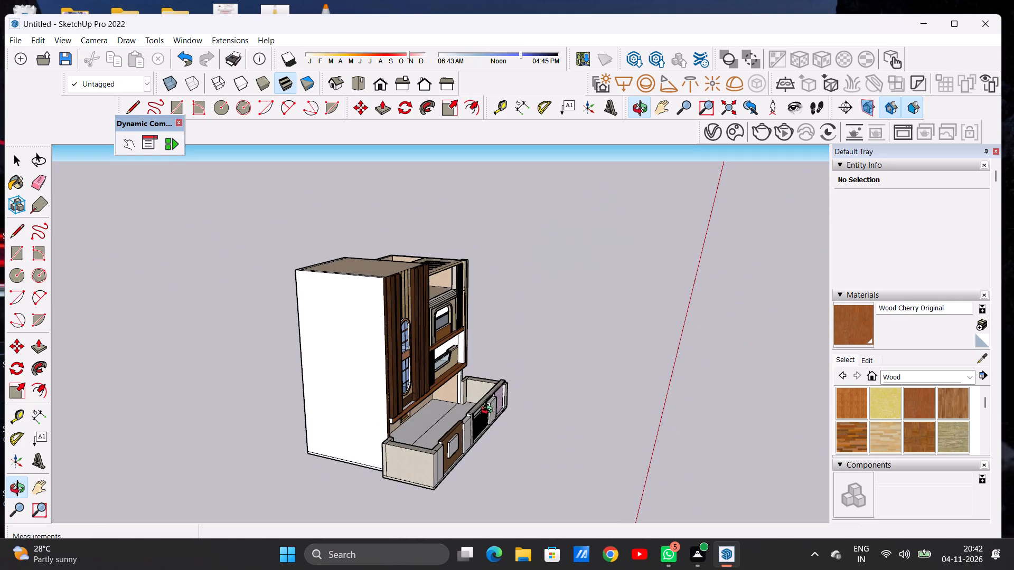
left_click(904, 378)
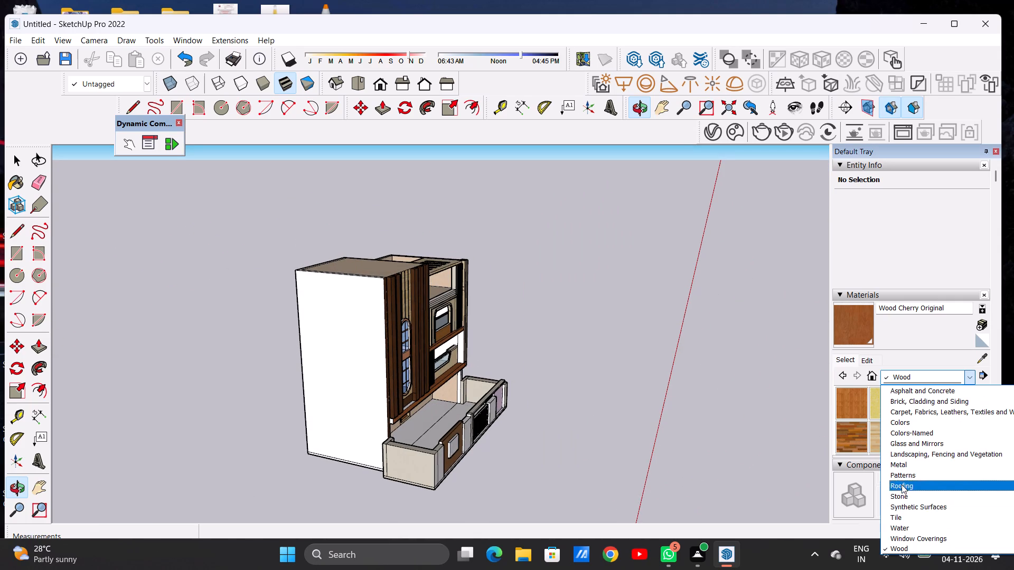
left_click(899, 510)
left_click(847, 404)
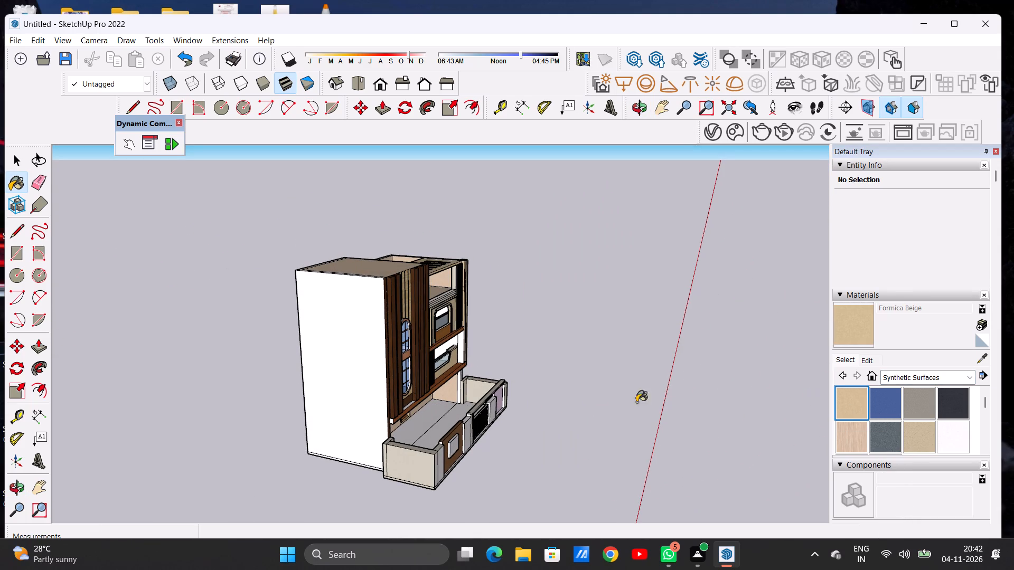
left_click(336, 373)
Paint the white rear wall of the house with Formica Beige.
key("o")
left_click_drag(332, 370, 402, 386)
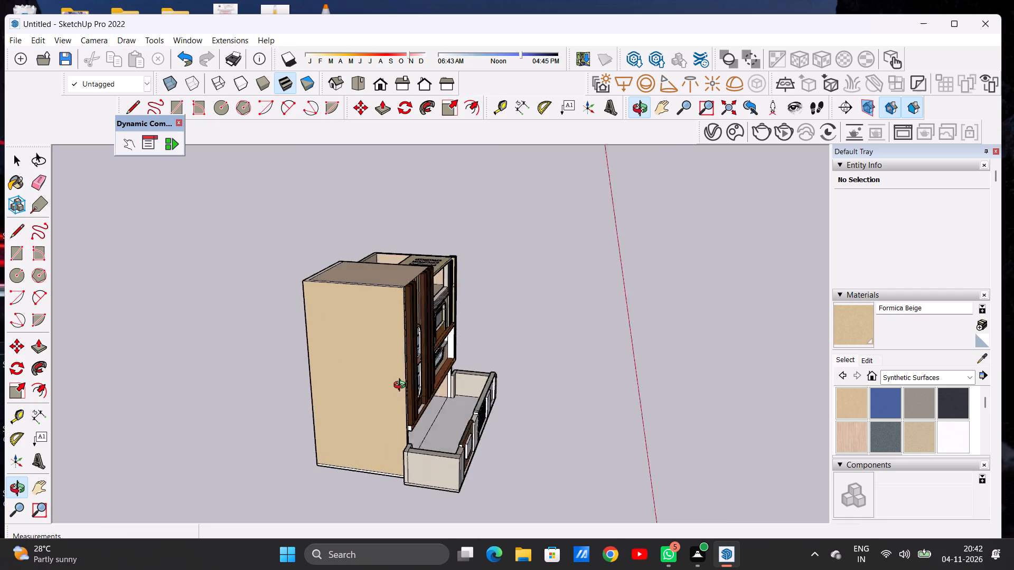
left_click_drag(402, 386, 621, 392)
left_click(853, 328)
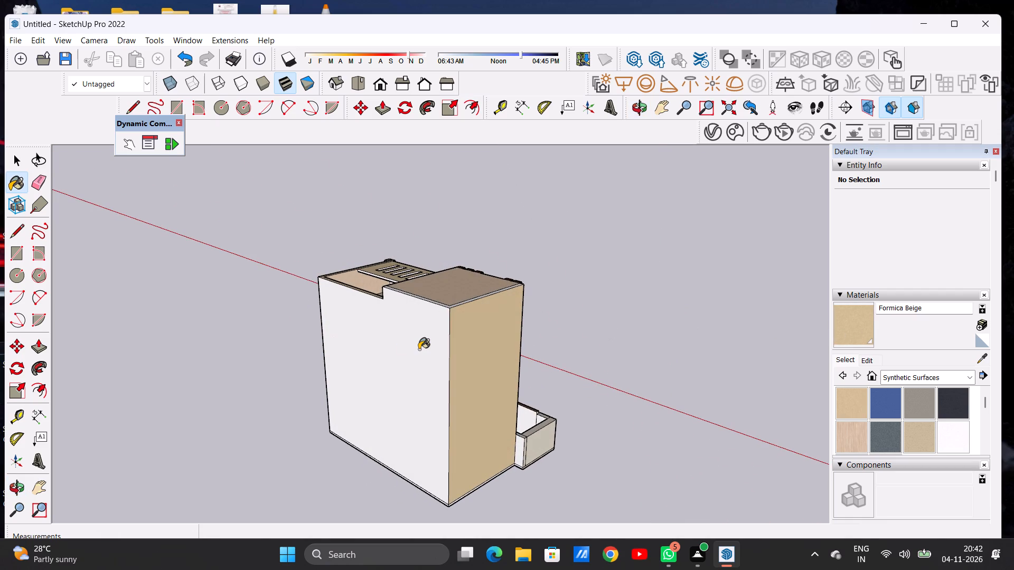
left_click(419, 349)
Examine the house's rear, far side and front after the wall painting.
key("o")
left_click_drag(299, 371, 626, 372)
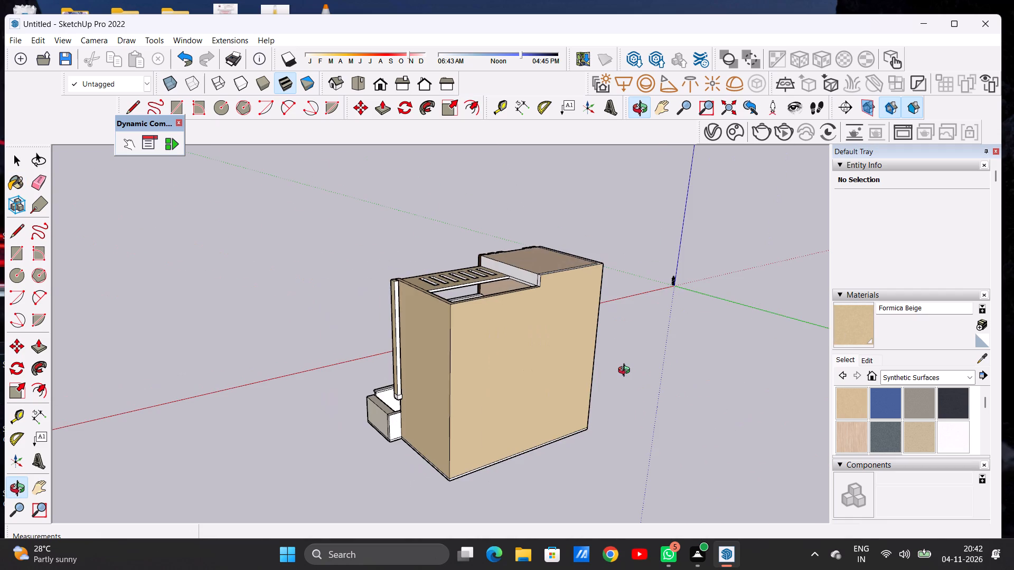
left_click_drag(626, 372, 343, 373)
left_click_drag(565, 371, 261, 371)
left_click_drag(503, 372, 279, 371)
left_click_drag(573, 376, 384, 355)
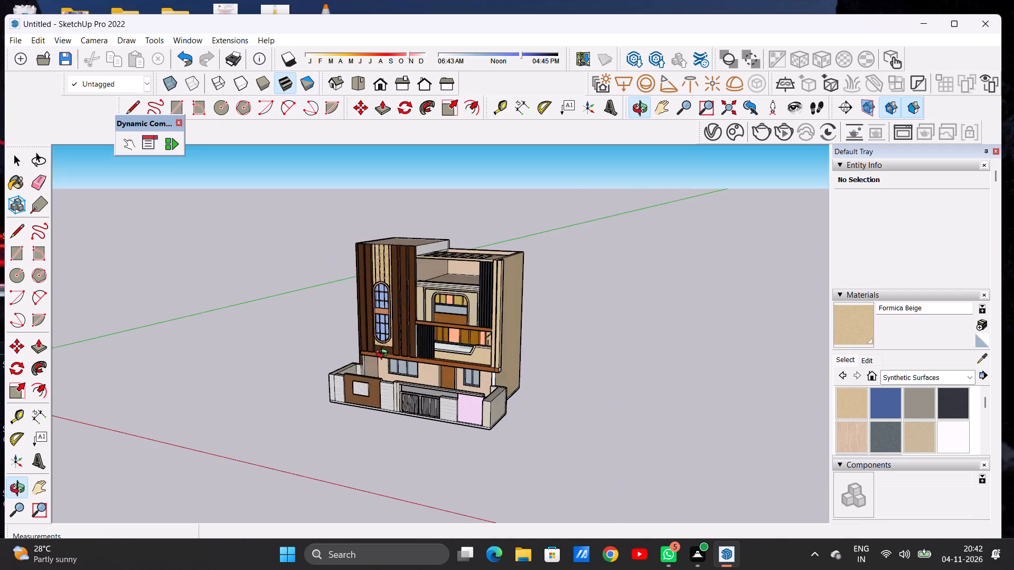
left_click_drag(384, 355, 483, 357)
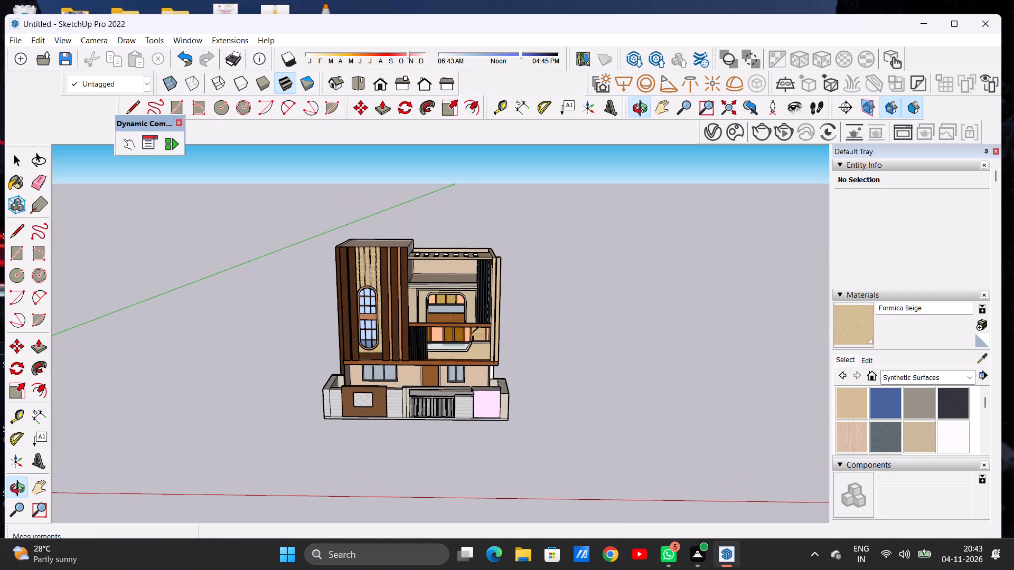
Configure a 3D text reading "Shloka" in the Lucida Handwriting font for the pink boundary-wall panel beside the gate.
key("space")
left_click_drag(479, 412, 480, 374)
scroll(492, 407, "up", 1)
scroll(492, 407, "down", 1)
scroll(492, 407, "up", 11)
left_click(634, 380)
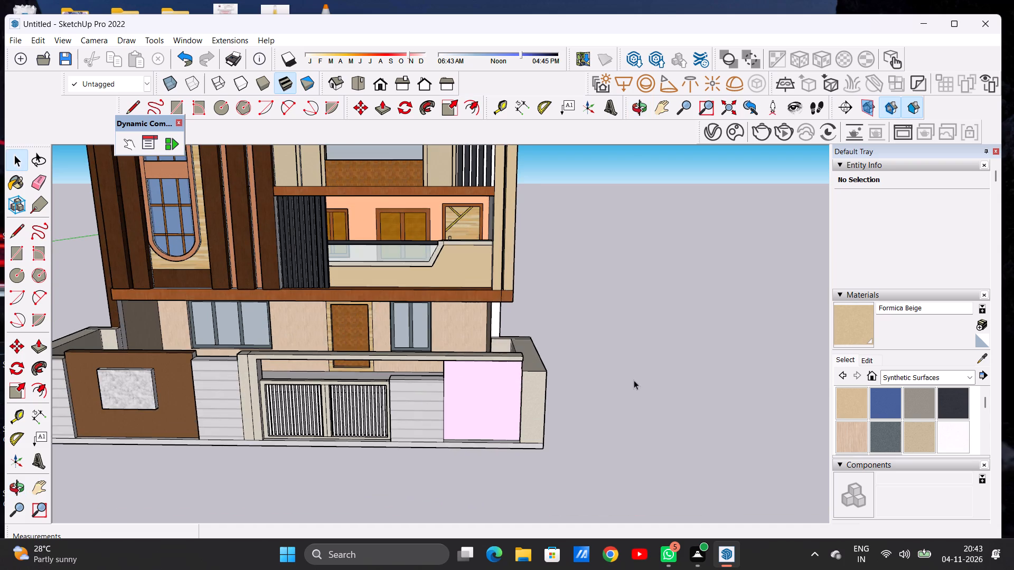
scroll(448, 422, "up", 4)
scroll(448, 421, "down", 1)
scroll(448, 421, "up", 2)
left_click_drag(500, 407, 500, 363)
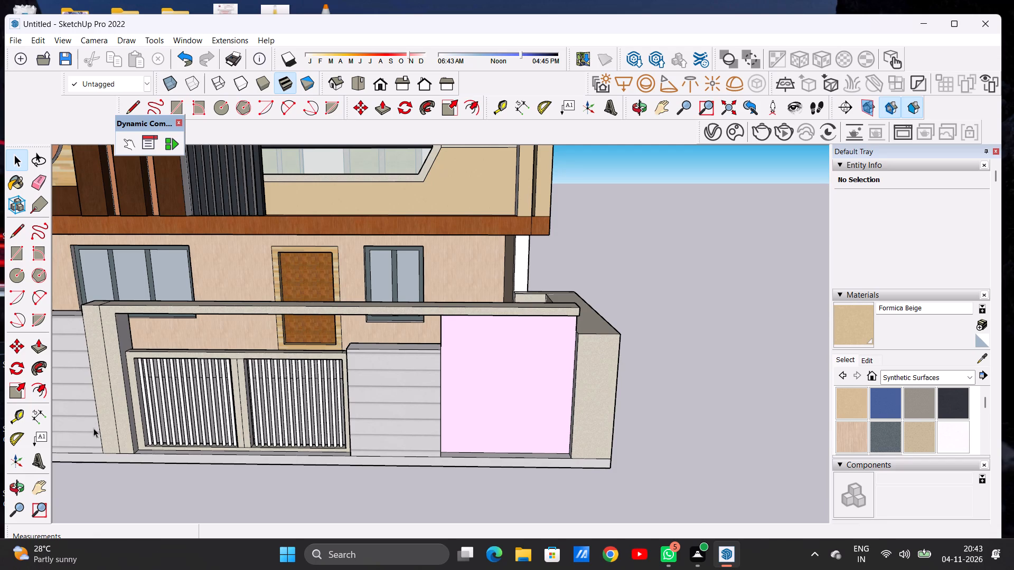
left_click(38, 465)
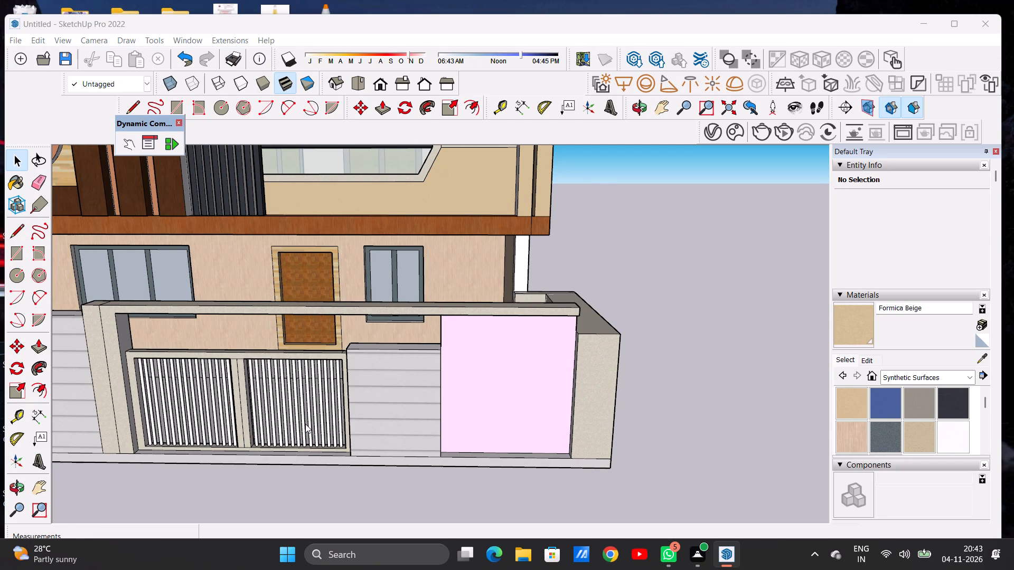
key("BackSpace")
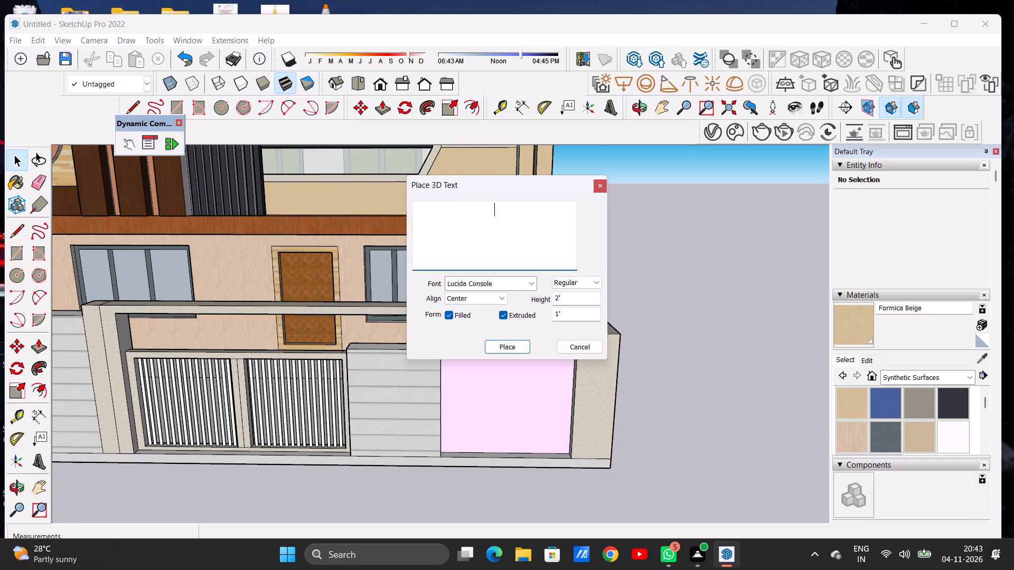
type("SH")
key("BackSpace")
key("BackSpace")
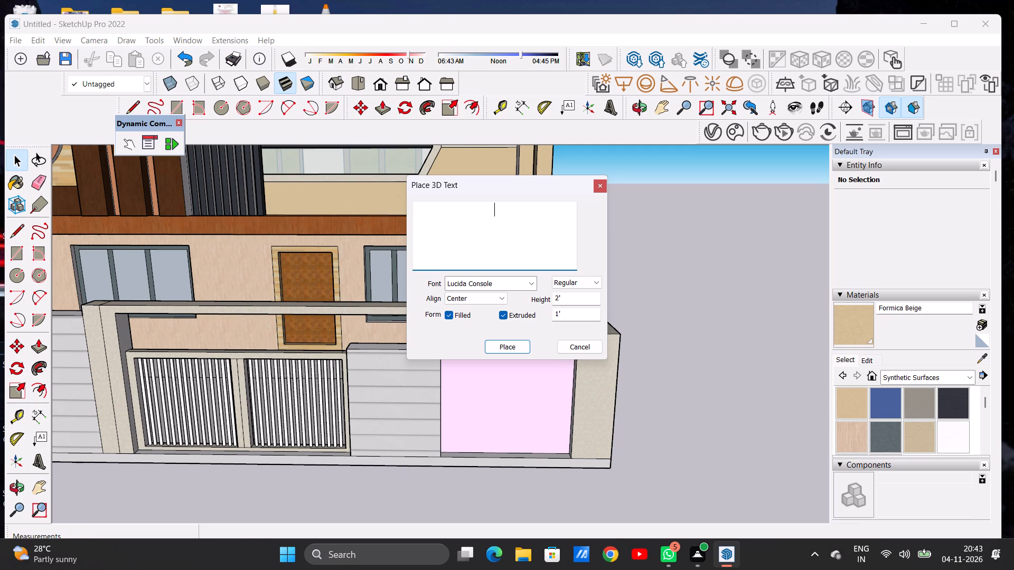
key("BackSpace")
key("s")
key("h")
key("l")
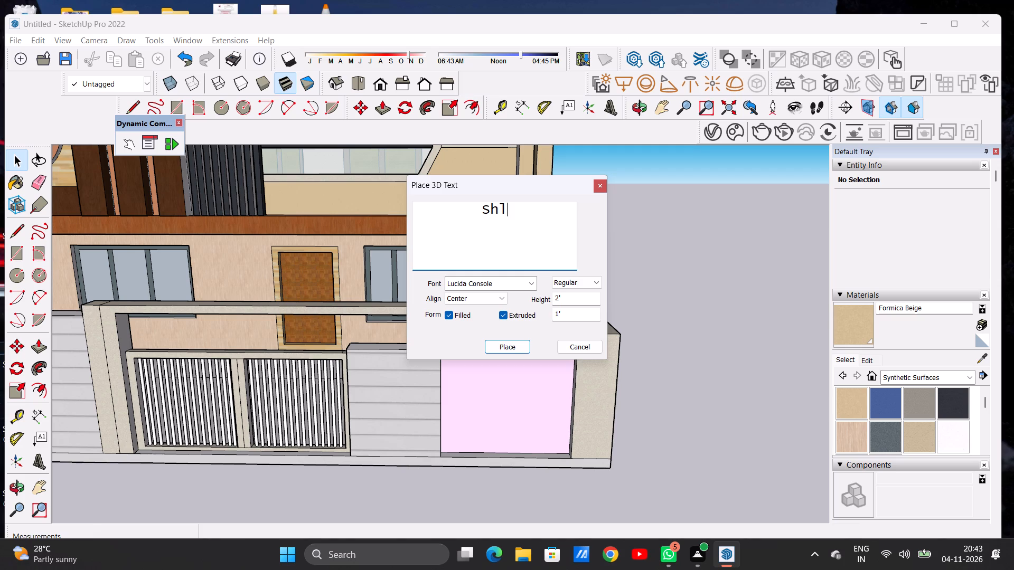
key("o")
type("ka")
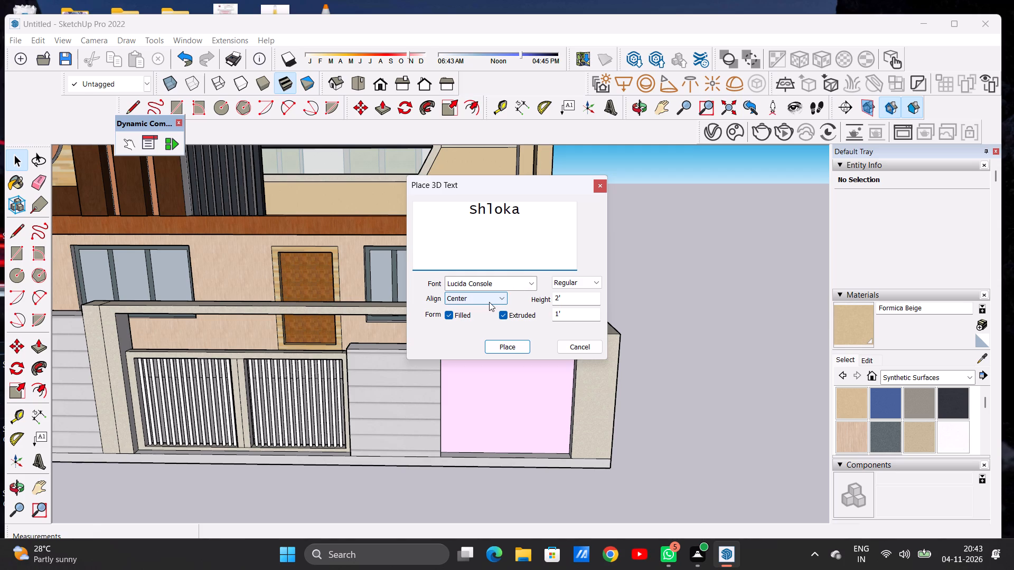
left_click(526, 283)
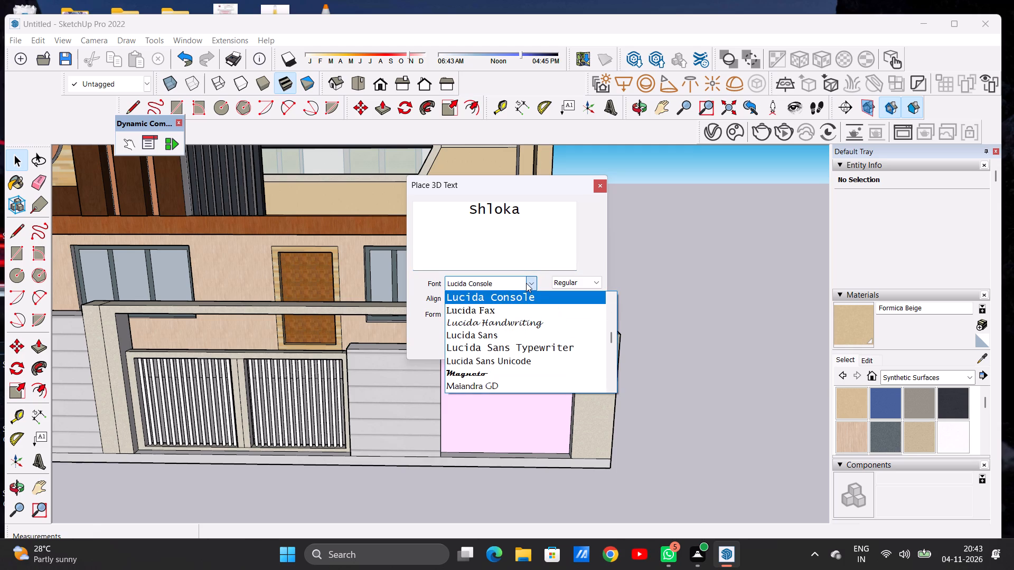
left_click(517, 319)
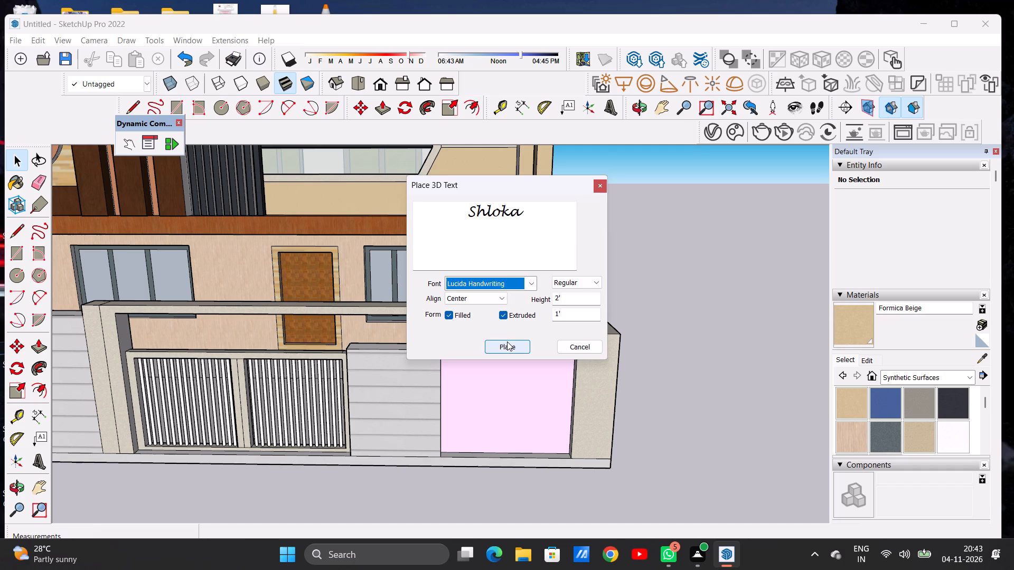
Place the "Shloka" 3D text on the upper part of the pink boundary-wall panel.
left_click(507, 341)
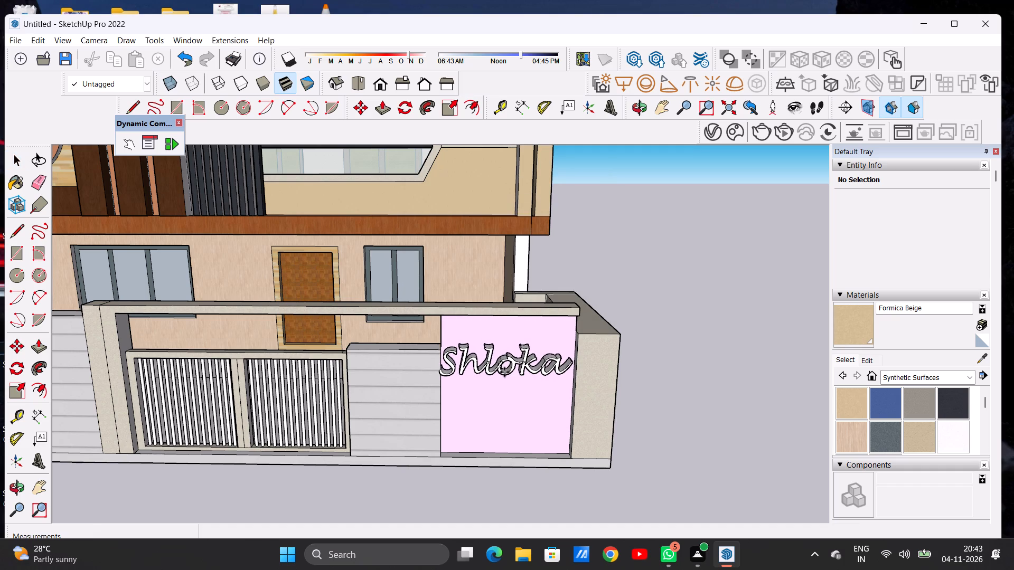
left_click(508, 372)
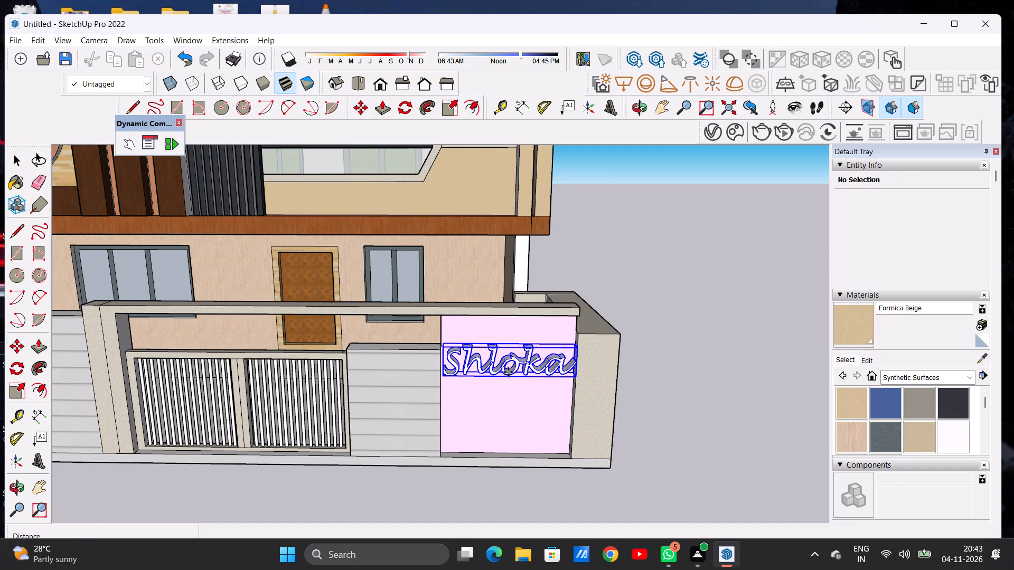
scroll(511, 374, "up", 1)
key("space")
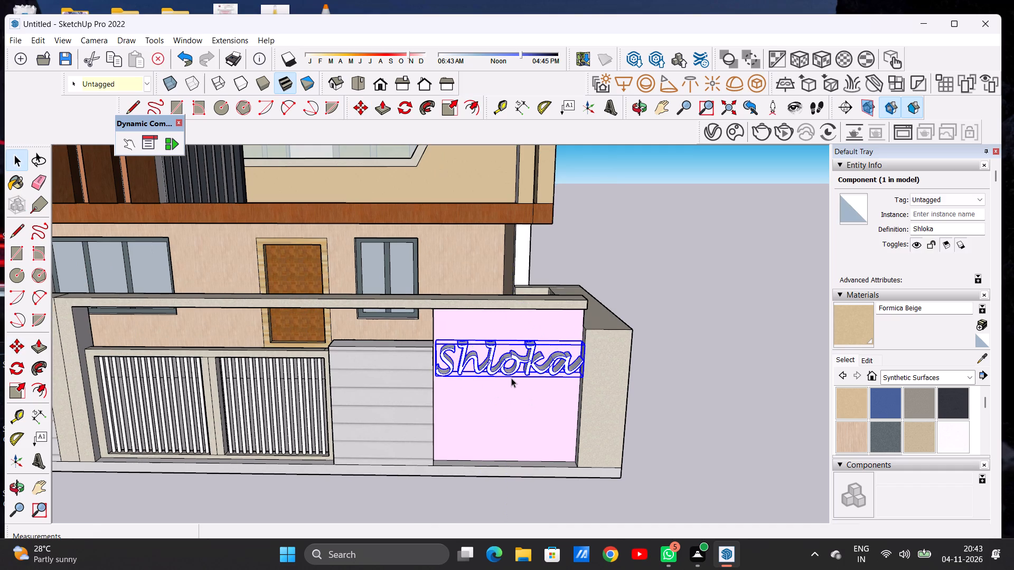
Scale the "Shloka" text to about 0.88 of its width and 0.39 of its depth.
scroll(556, 275, "up", 5)
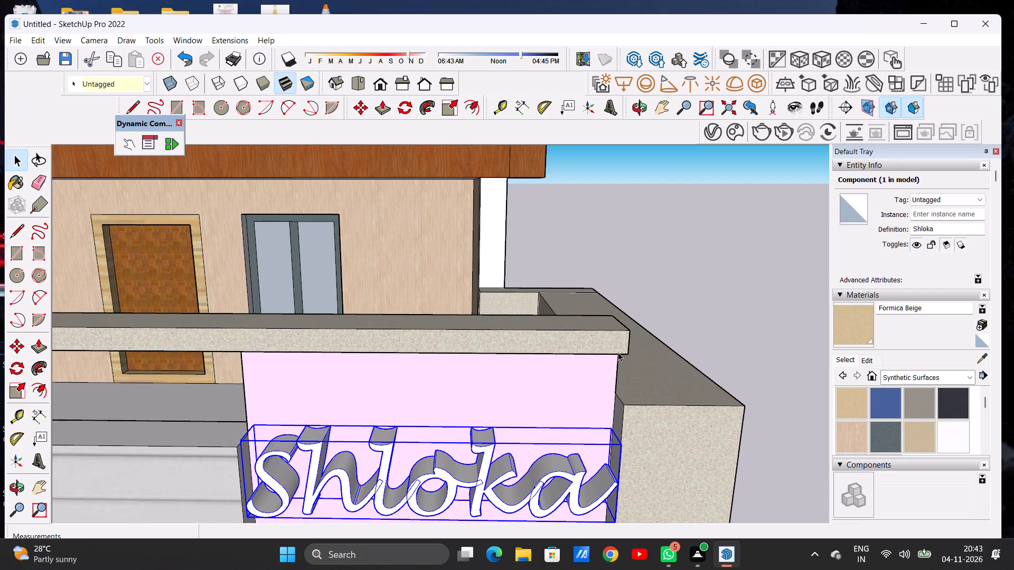
scroll(617, 352, "down", 5)
key("o")
left_click_drag(622, 383, 438, 431)
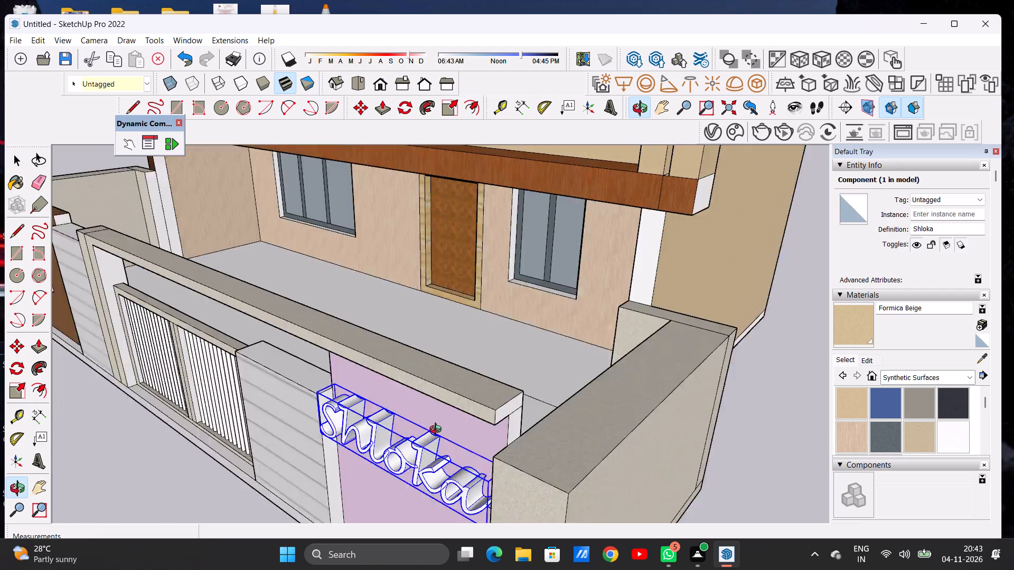
left_click_drag(438, 431, 423, 439)
scroll(648, 341, "down", 7)
scroll(514, 451, "up", 11)
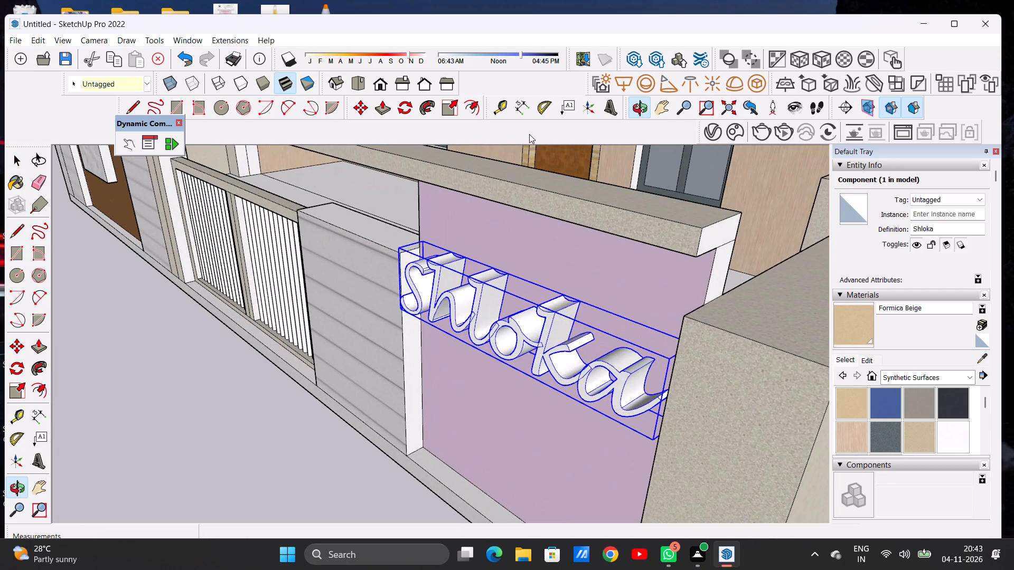
left_click(452, 110)
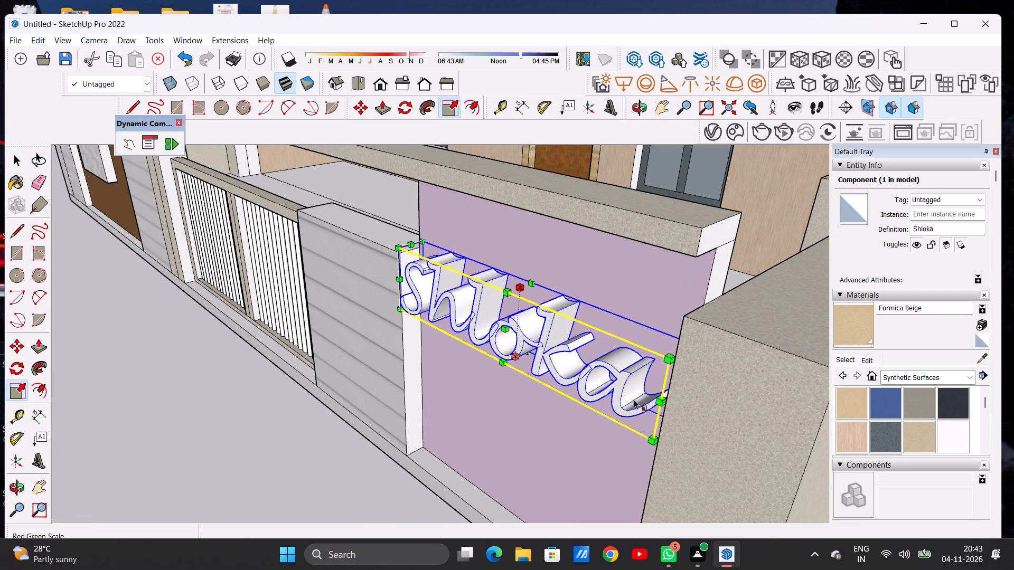
left_click(656, 401)
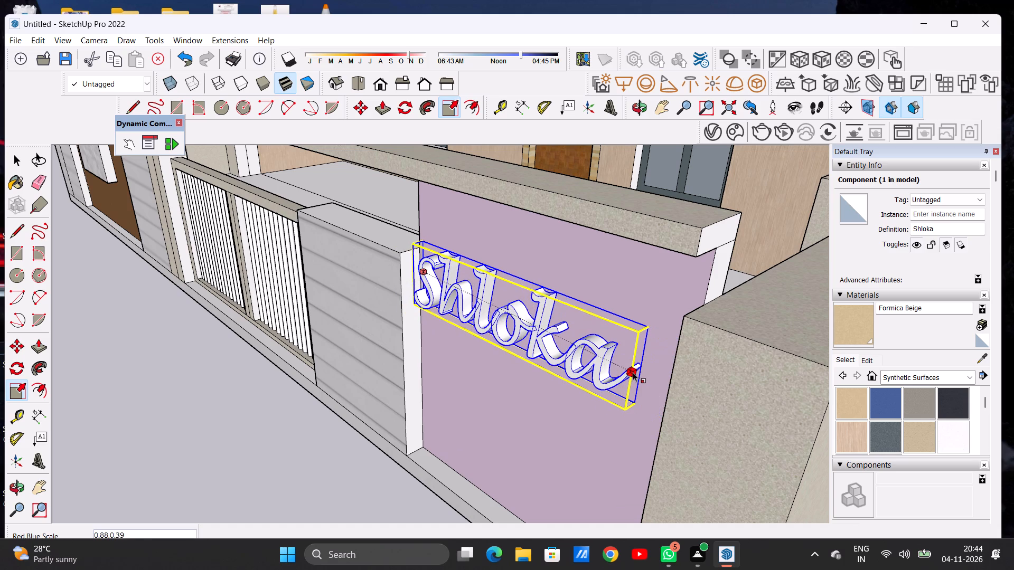
left_click(633, 370)
key("space")
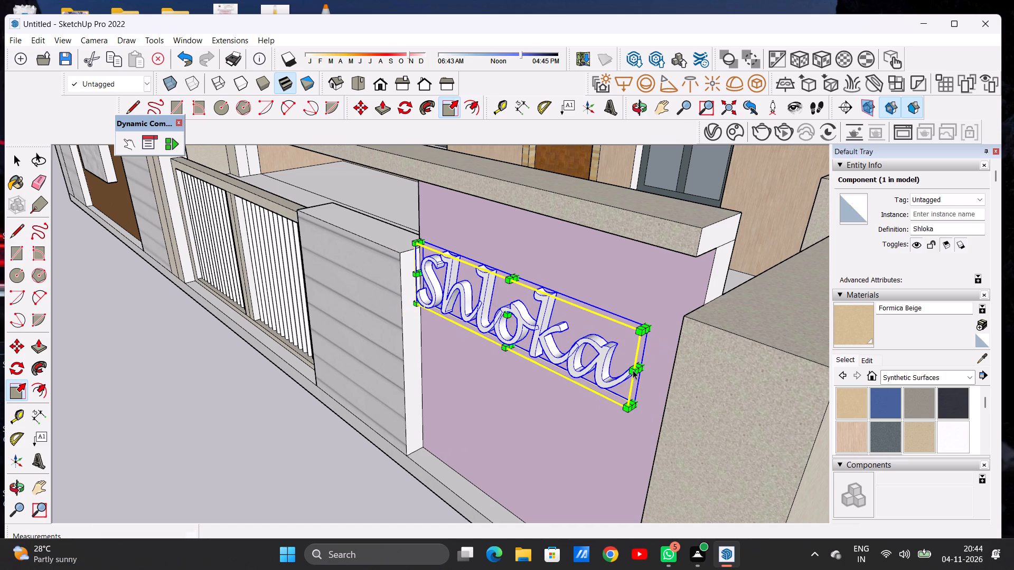
Move the "Shloka" text about 7 3/8" across and down the pink panel to centre it between the panel's sides.
type("o")
left_click_drag(484, 347, 687, 337)
scroll(469, 332, "down", 7)
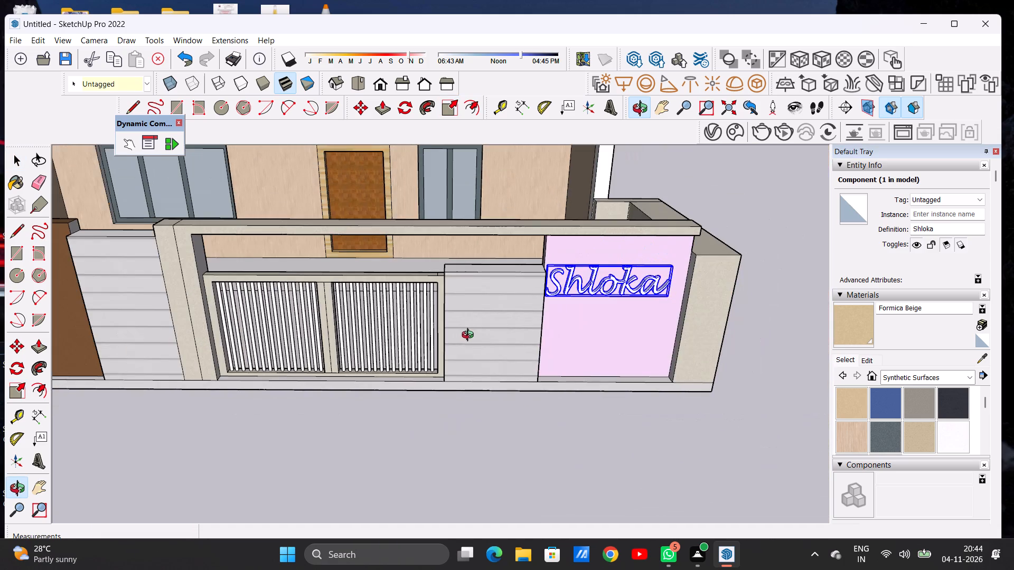
scroll(658, 292, "up", 7)
key("m")
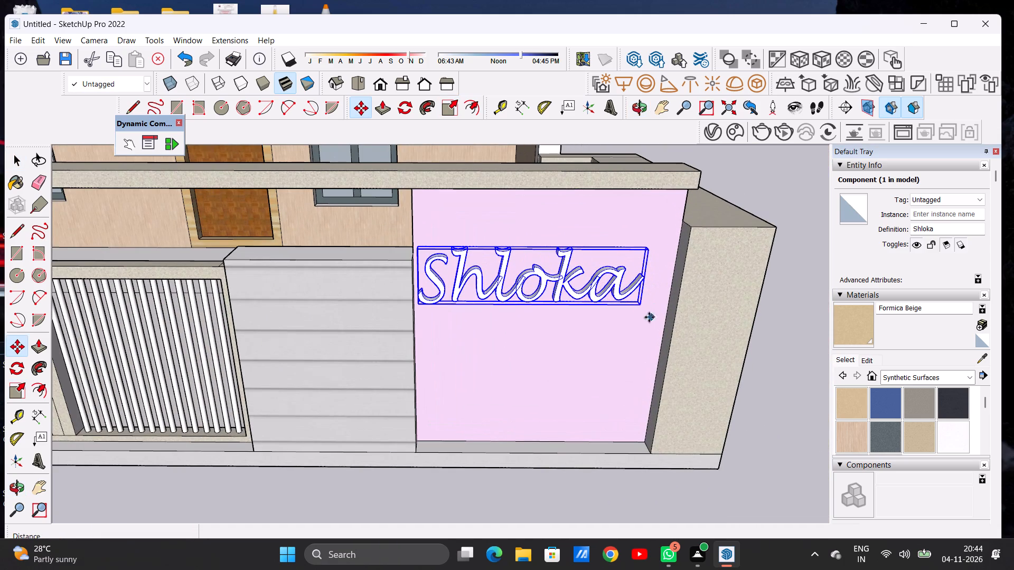
left_click(643, 309)
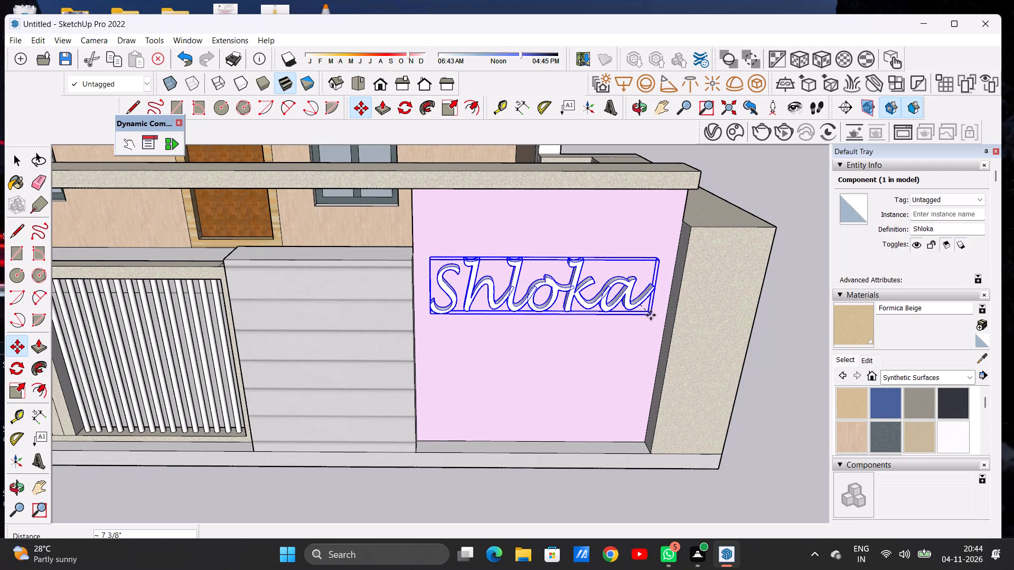
left_click(651, 315)
key("space")
left_click(755, 176)
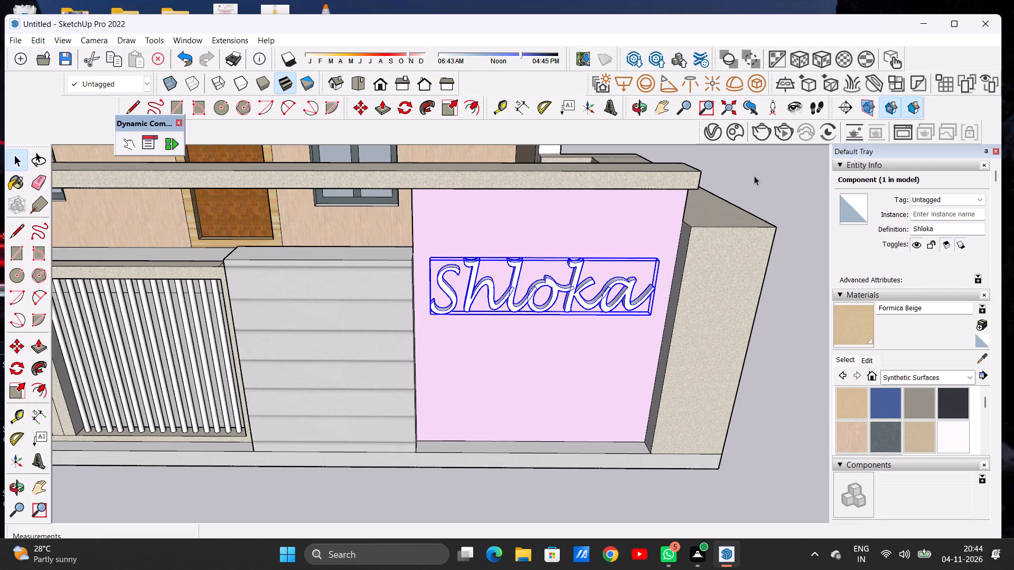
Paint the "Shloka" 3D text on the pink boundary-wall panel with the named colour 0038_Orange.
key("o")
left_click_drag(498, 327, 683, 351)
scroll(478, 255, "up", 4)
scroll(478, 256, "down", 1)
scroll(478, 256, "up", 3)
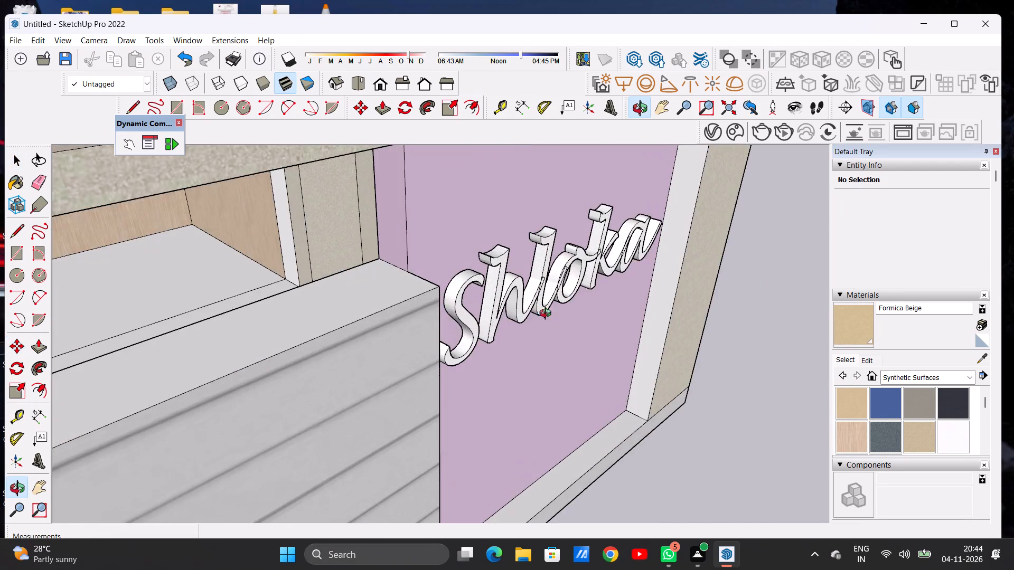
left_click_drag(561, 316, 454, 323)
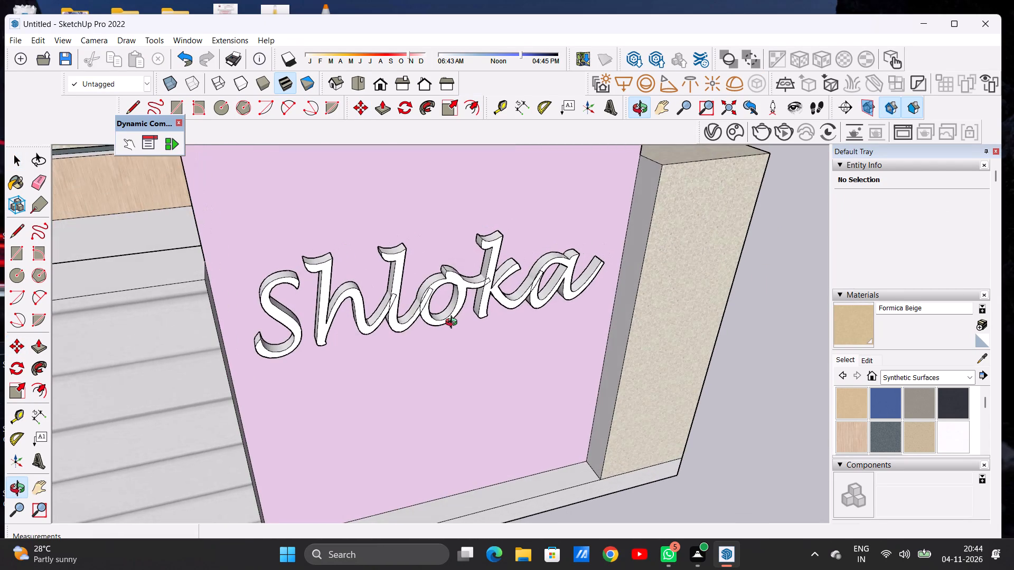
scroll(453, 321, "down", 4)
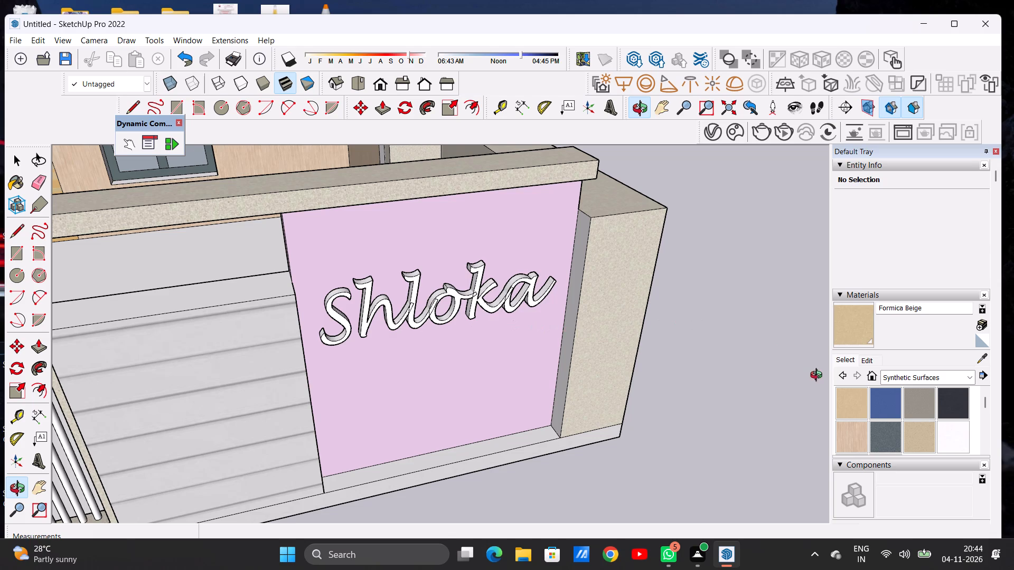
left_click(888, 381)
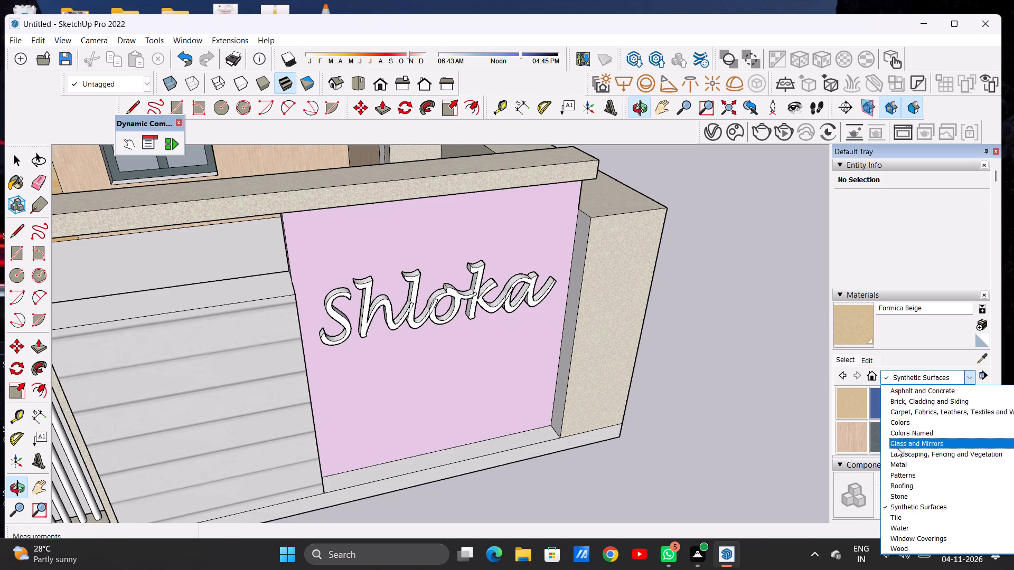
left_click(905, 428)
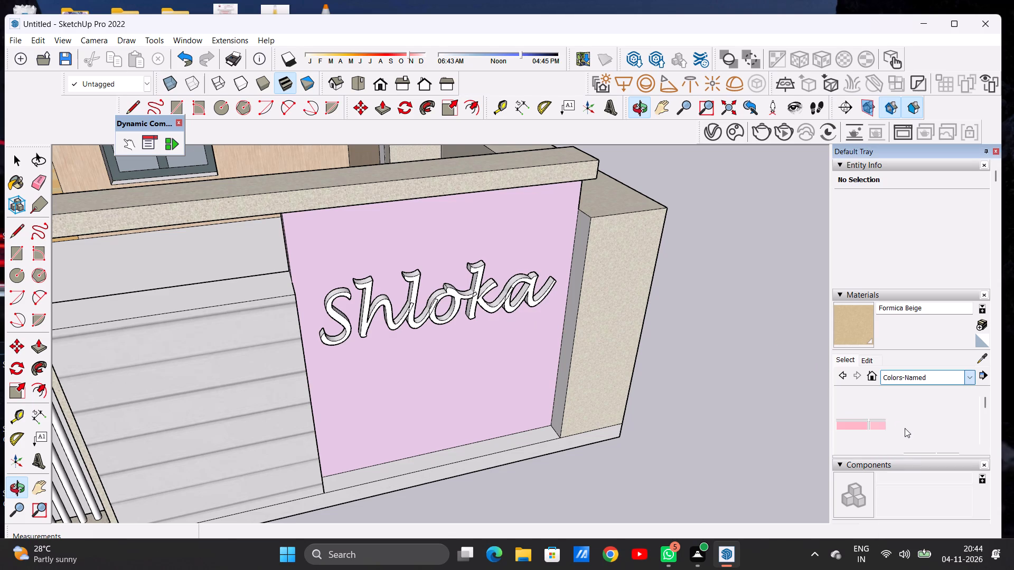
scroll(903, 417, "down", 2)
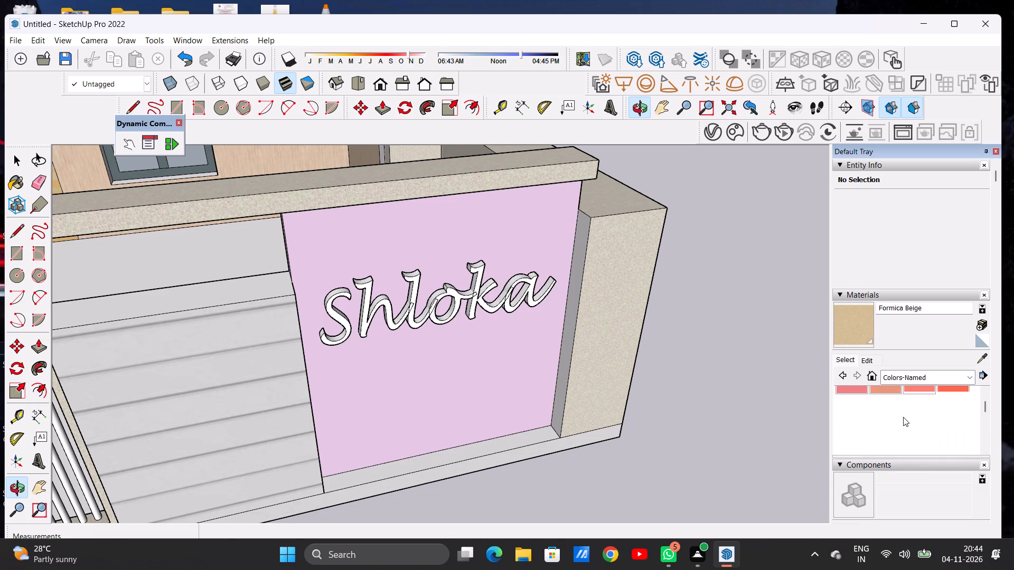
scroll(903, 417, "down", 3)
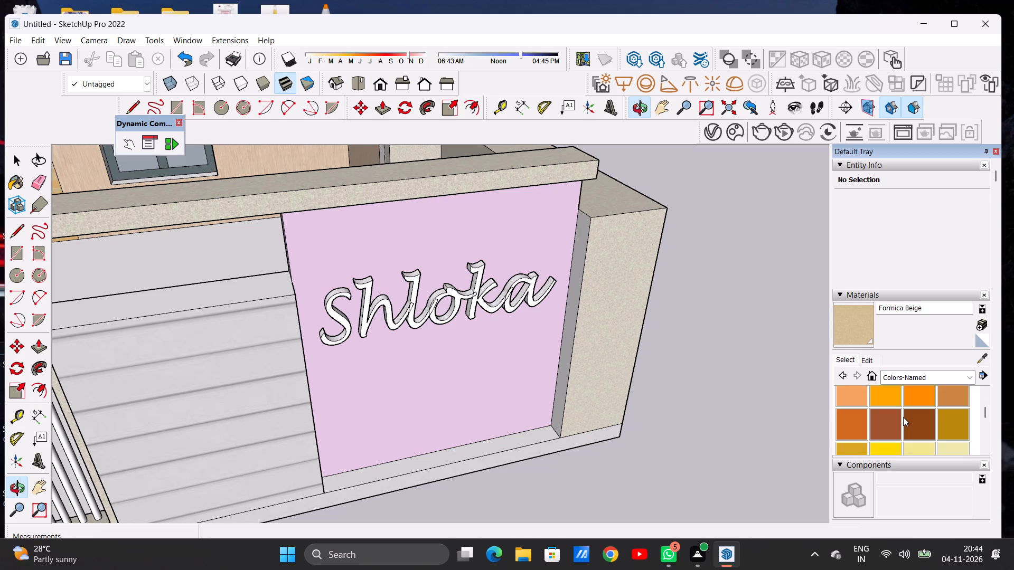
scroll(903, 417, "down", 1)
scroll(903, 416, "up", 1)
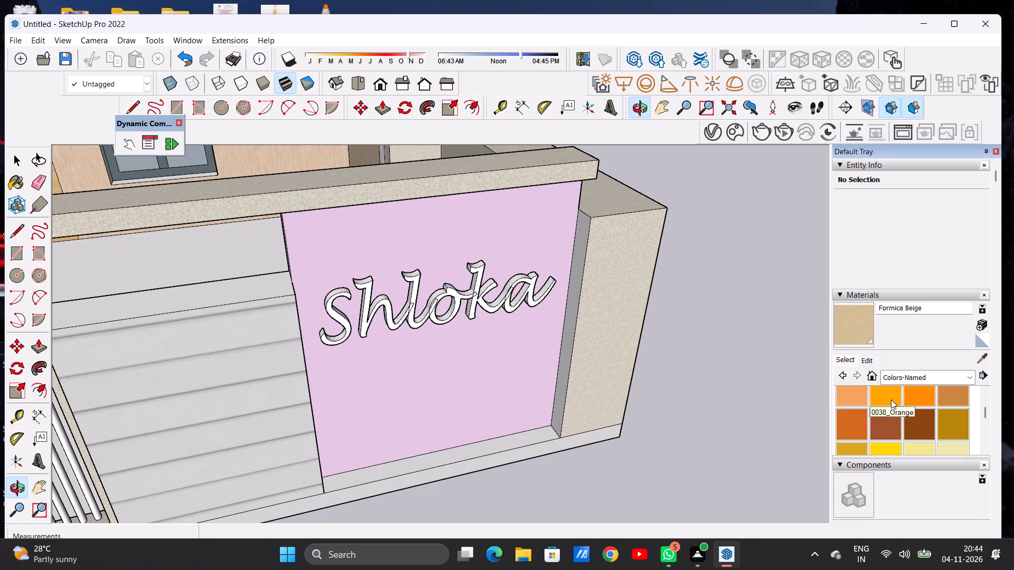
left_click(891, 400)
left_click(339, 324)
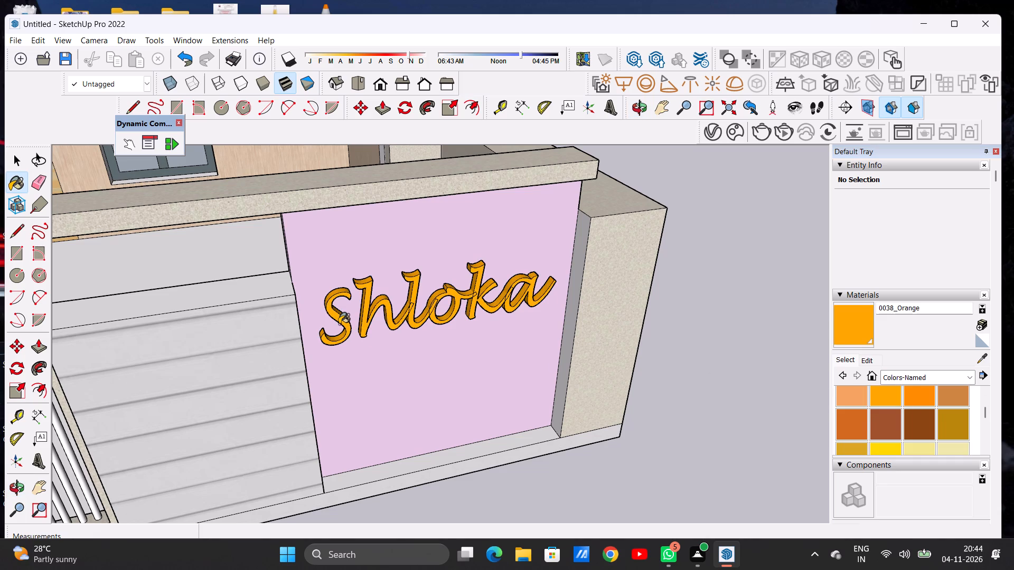
Paint the "Shloka" 3D text with the named colour 0046_Gold.
scroll(339, 319, "down", 1)
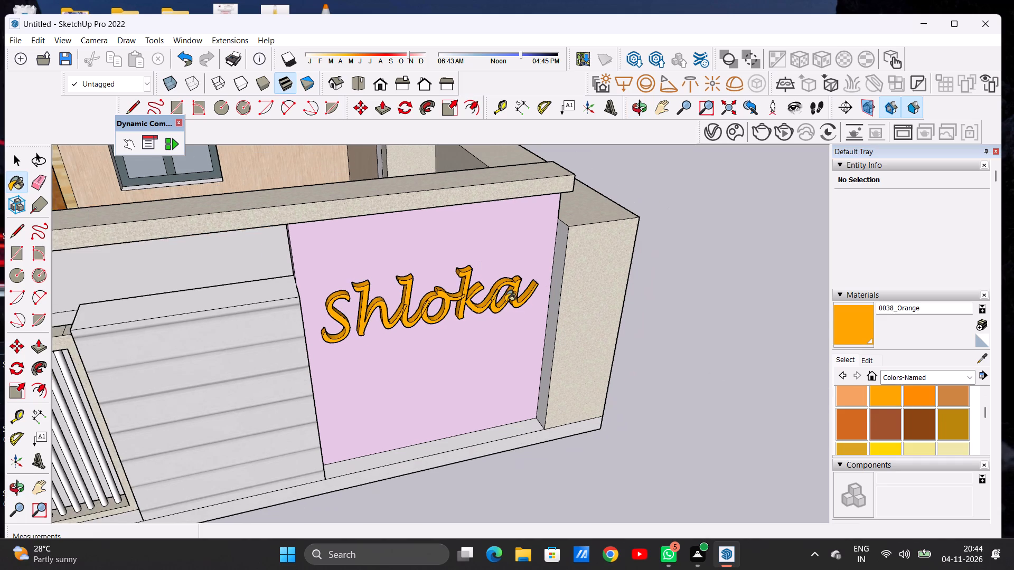
scroll(505, 302, "up", 4)
left_click(896, 445)
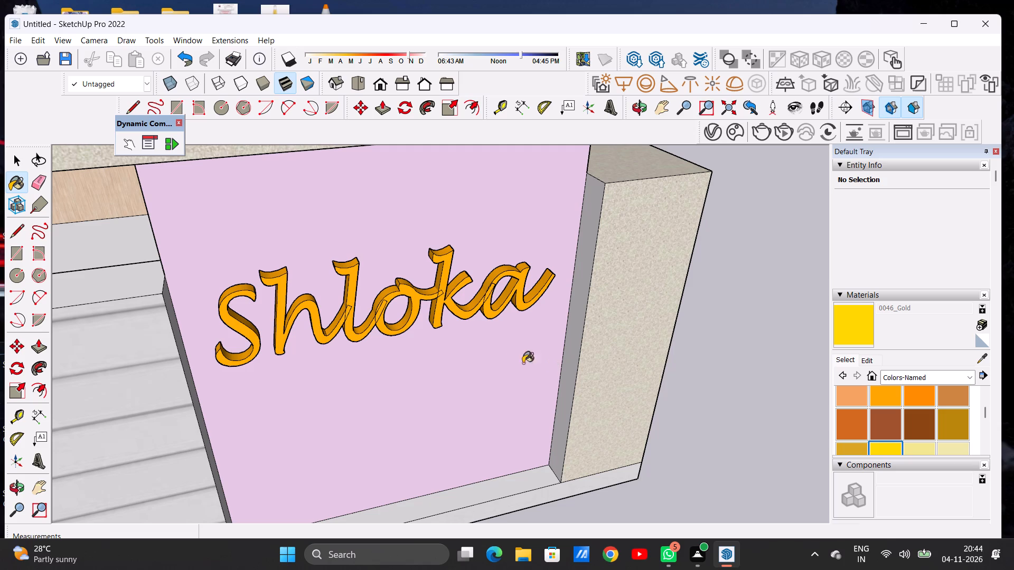
left_click(383, 307)
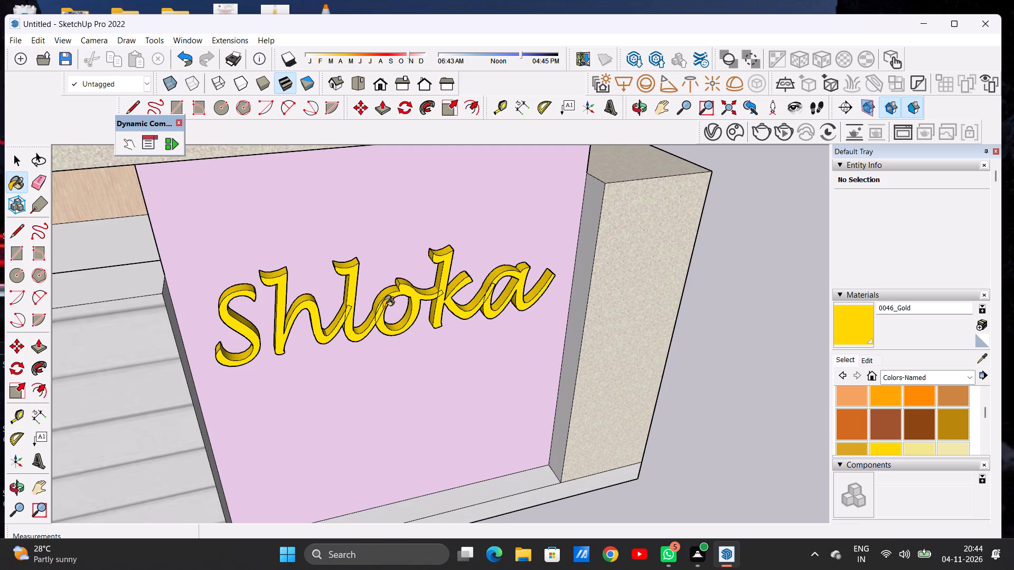
key("space")
scroll(406, 345, "down", 15)
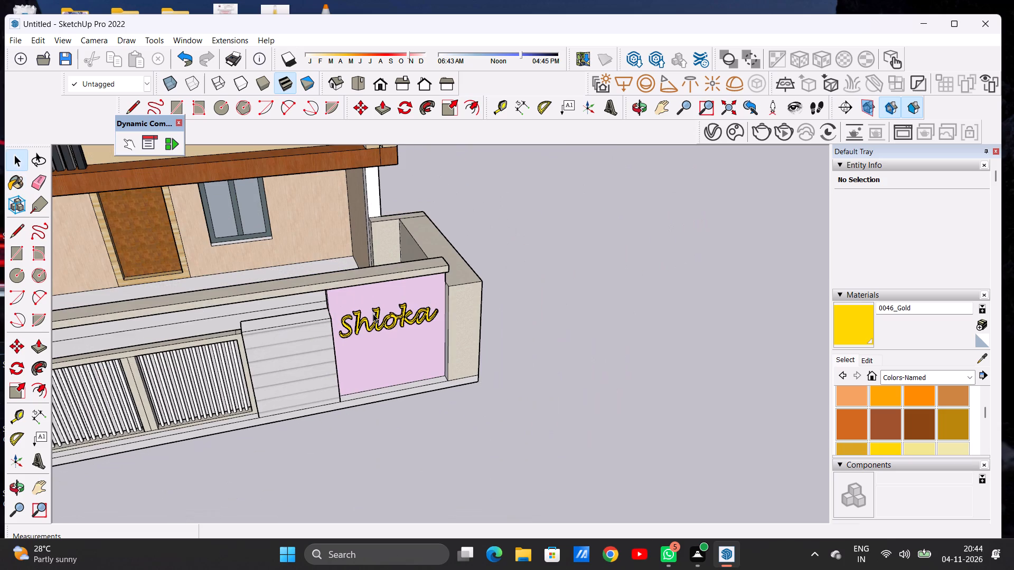
scroll(358, 309, "up", 1)
scroll(358, 309, "down", 1)
scroll(358, 309, "up", 9)
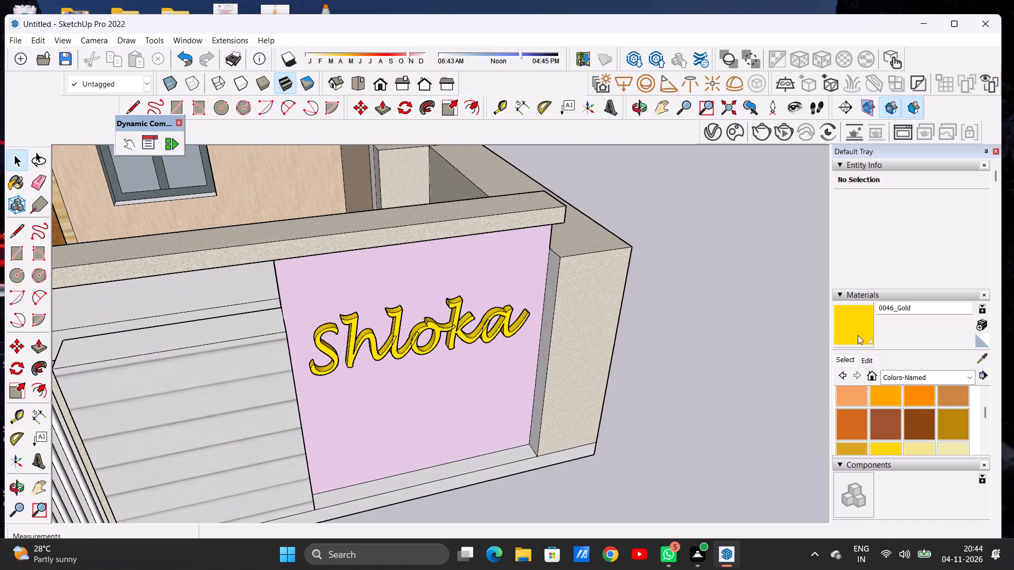
Darken the 0046_Gold material slightly by lowering its colour brightness.
left_click(869, 360)
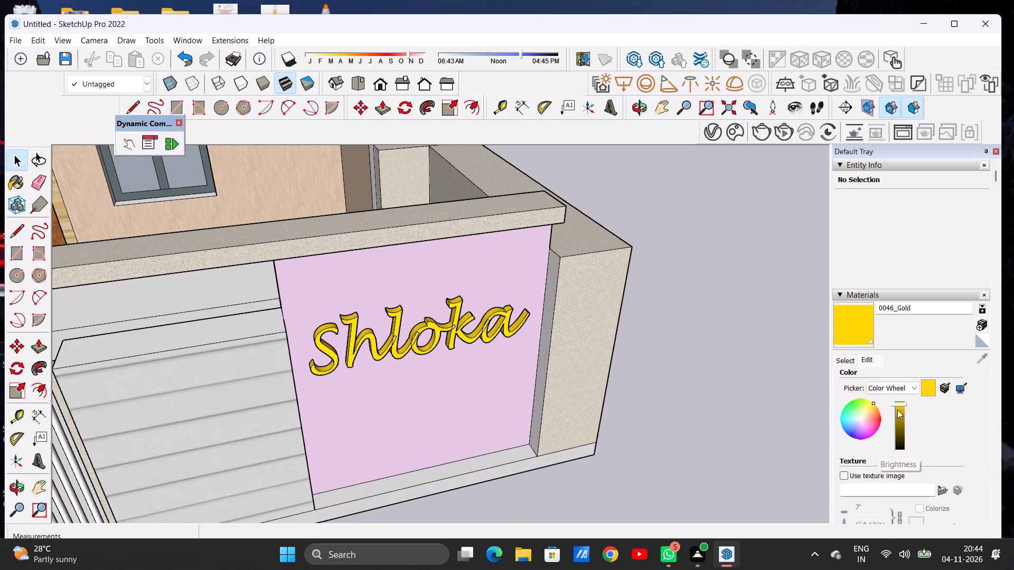
left_click(897, 410)
key("space")
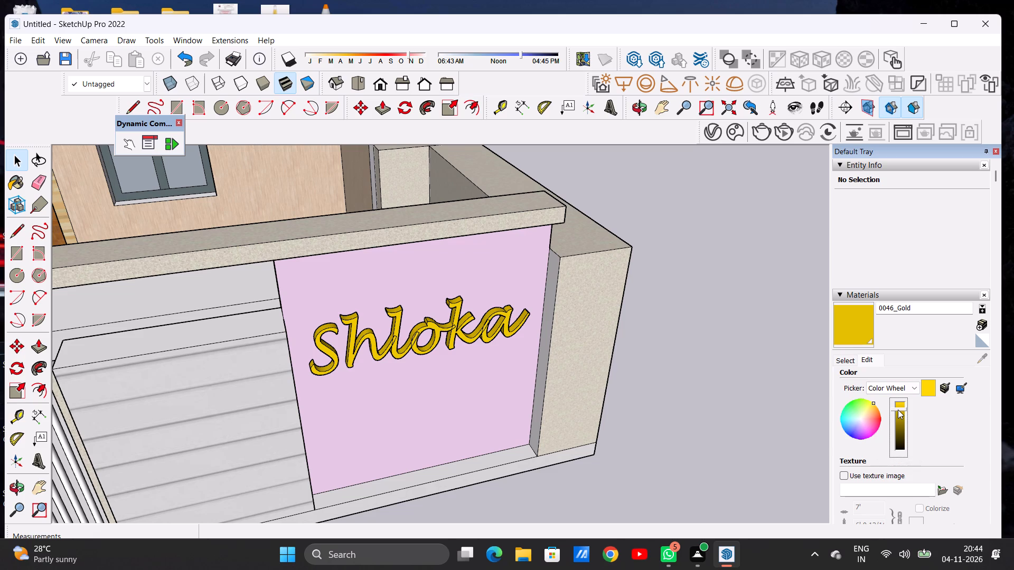
key("Return")
Examine the gold name sign, boundary wall and full front elevation of the house from several distances and angles.
scroll(530, 407, "down", 4)
key("space")
key("o")
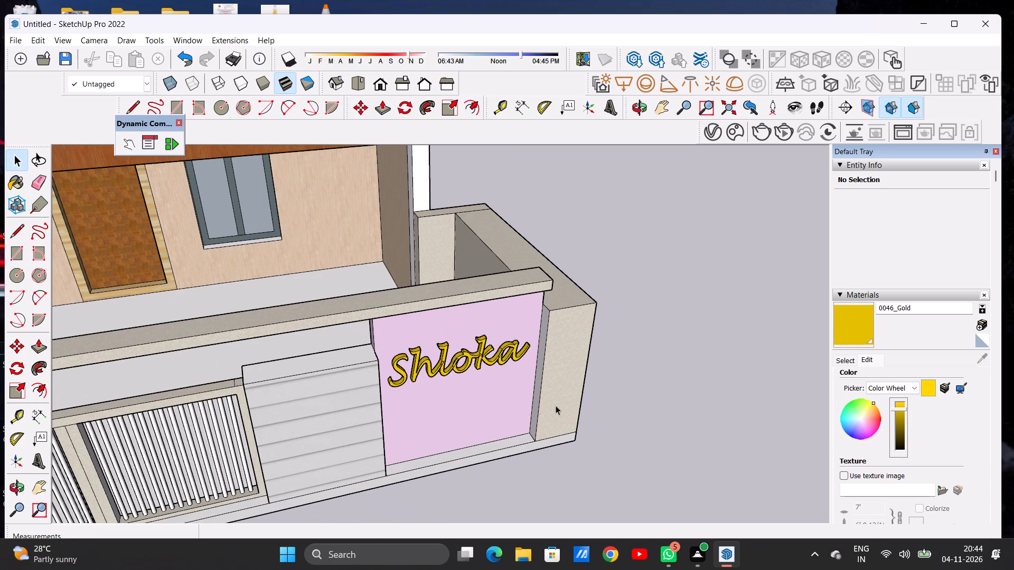
left_click_drag(578, 409, 564, 388)
key("space")
left_click(665, 358)
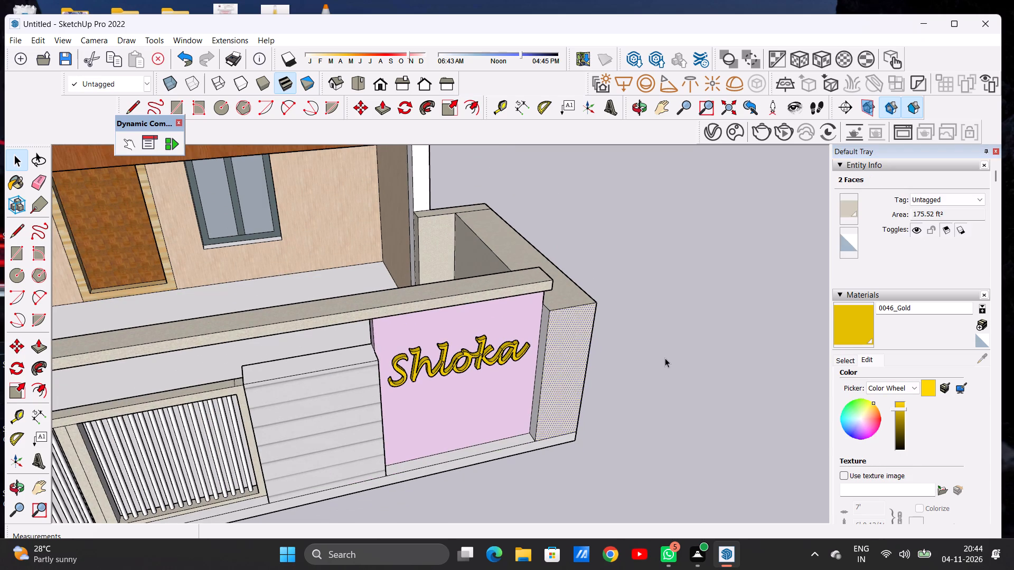
key("o")
left_click_drag(627, 422, 561, 315)
scroll(708, 387, "down", 5)
scroll(663, 396, "up", 2)
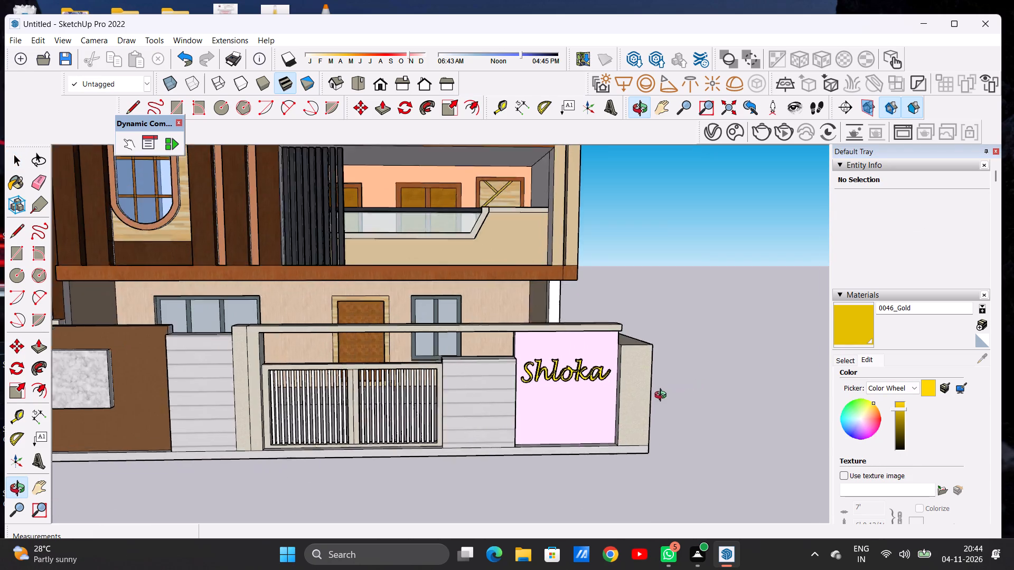
scroll(663, 396, "up", 2)
scroll(511, 383, "down", 5)
scroll(511, 383, "up", 1)
scroll(511, 383, "down", 13)
scroll(569, 433, "up", 8)
scroll(503, 358, "down", 1)
scroll(503, 358, "up", 4)
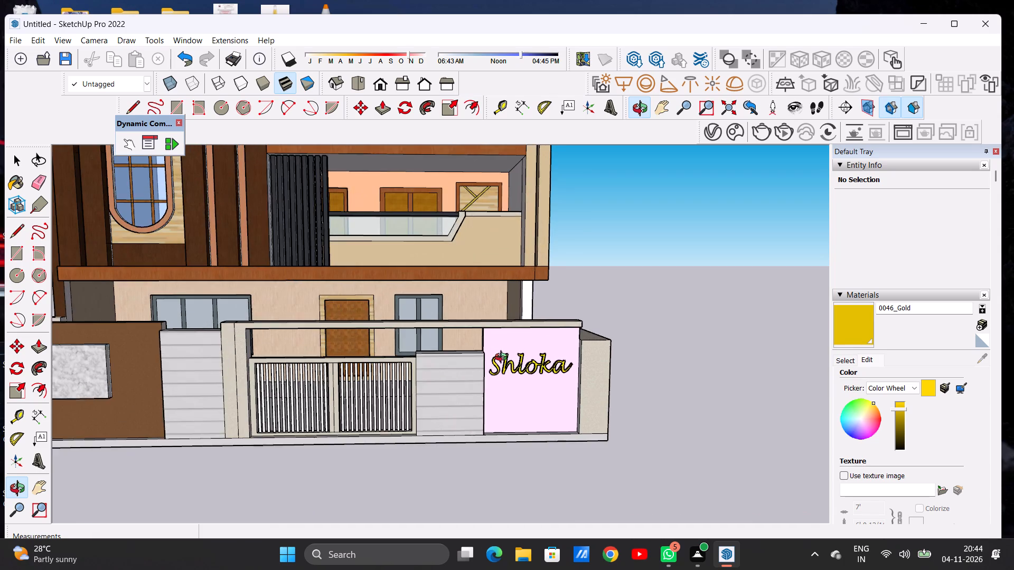
left_click_drag(516, 368, 506, 423)
scroll(606, 430, "down", 12)
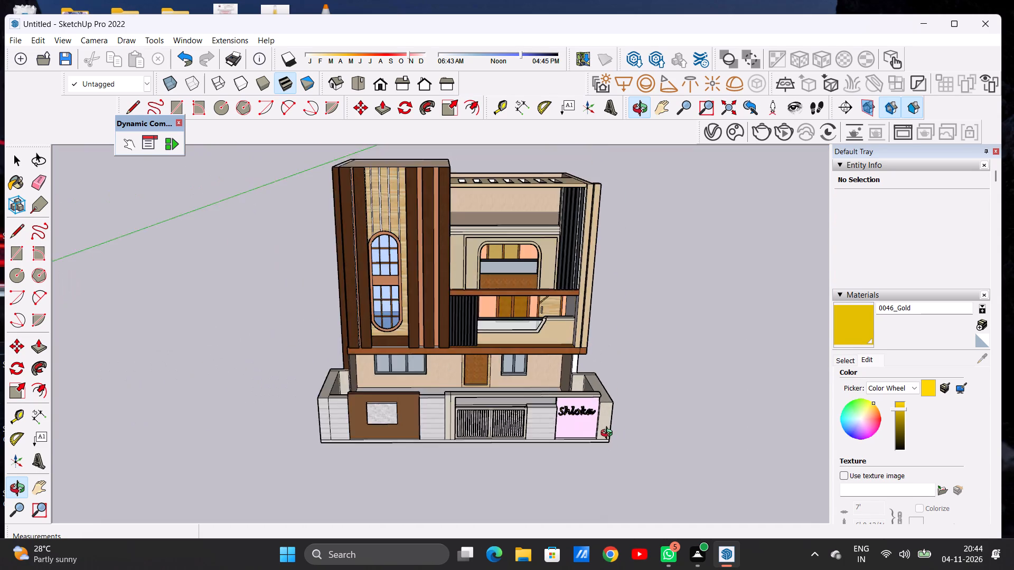
scroll(609, 434, "down", 9)
scroll(608, 431, "up", 13)
left_click_drag(595, 408, 590, 383)
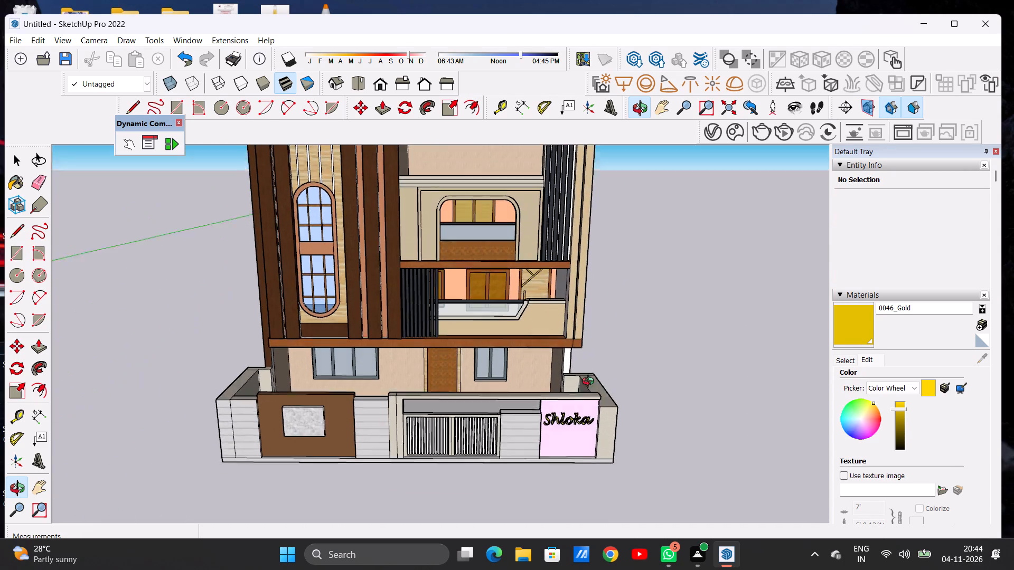
left_click_drag(590, 383, 581, 358)
scroll(590, 430, "down", 2)
scroll(590, 436, "up", 1)
scroll(590, 436, "down", 4)
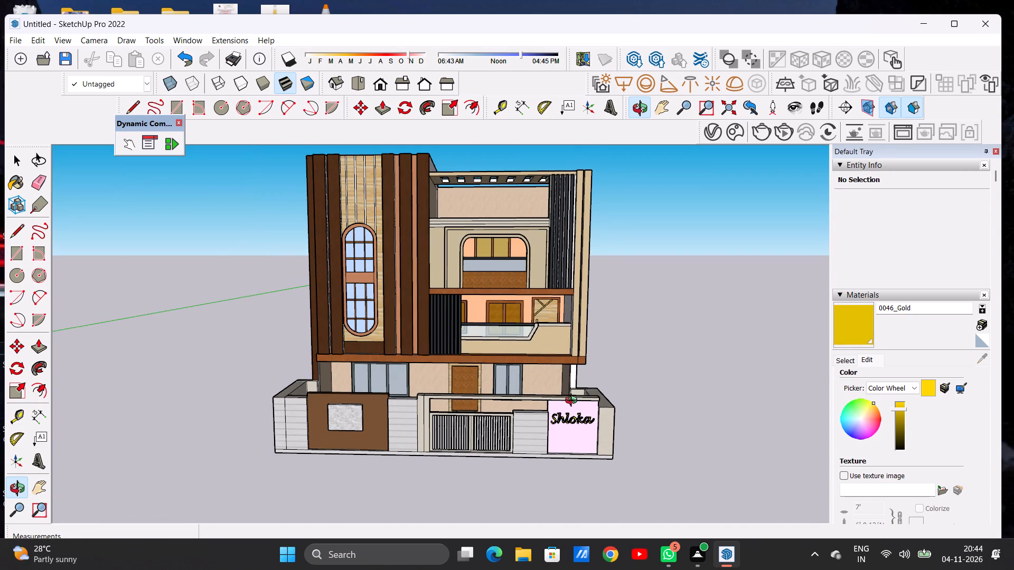
scroll(570, 408, "down", 5)
scroll(573, 397, "up", 10)
scroll(573, 397, "down", 1)
Paint the white wall strip under the wood-finished slab at the house's side with Formica Graystone from Synthetic Surfaces.
scroll(573, 397, "up", 4)
scroll(569, 404, "down", 1)
scroll(569, 404, "up", 3)
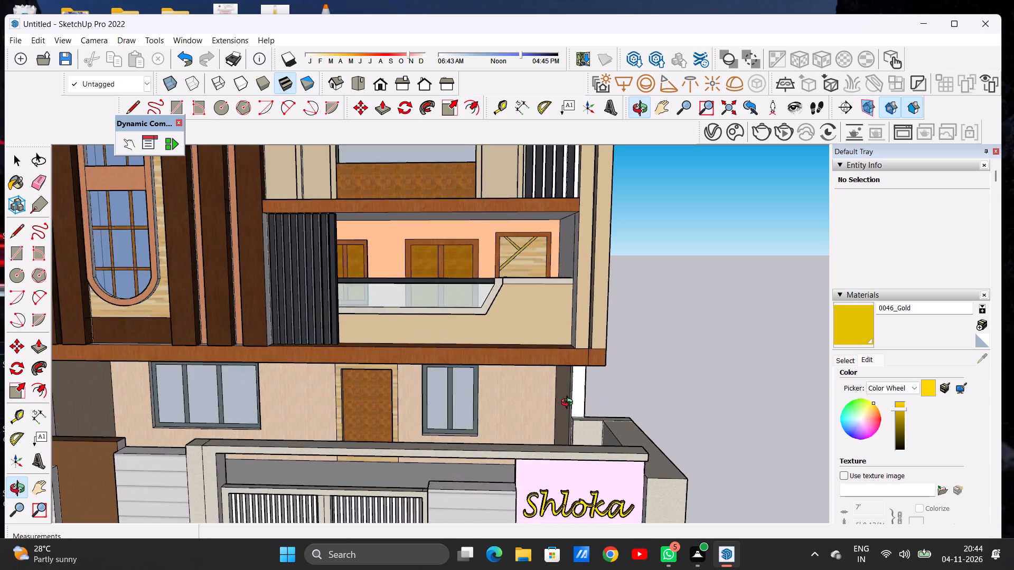
scroll(569, 404, "up", 3)
left_click(848, 358)
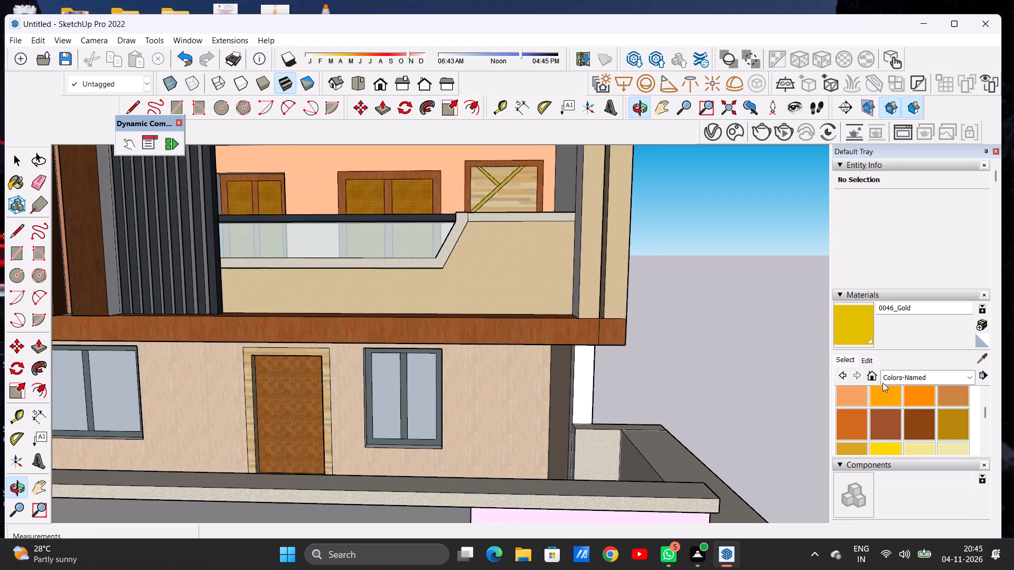
left_click(887, 376)
left_click(909, 506)
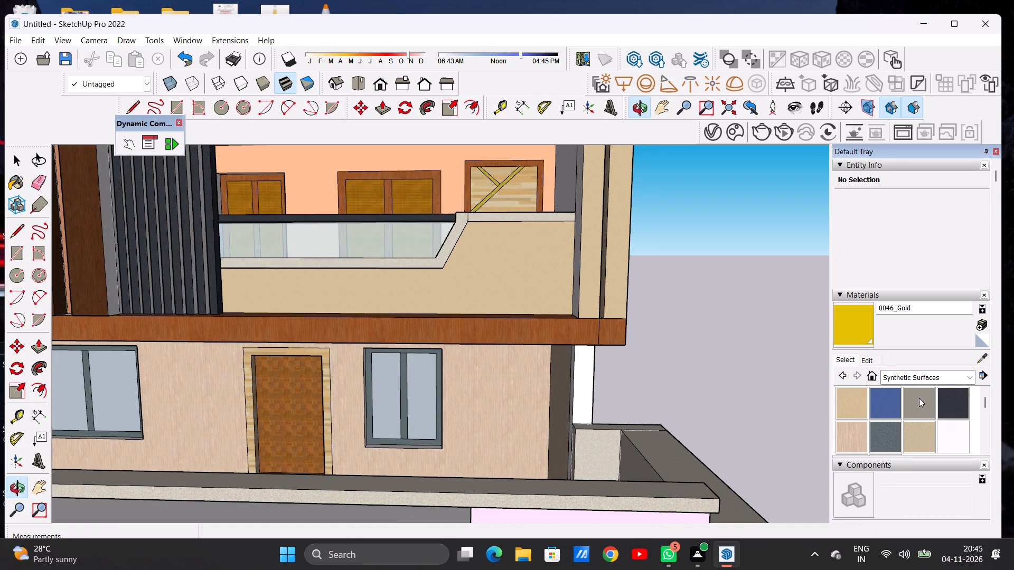
left_click(919, 398)
scroll(598, 400, "up", 7)
left_click(569, 395)
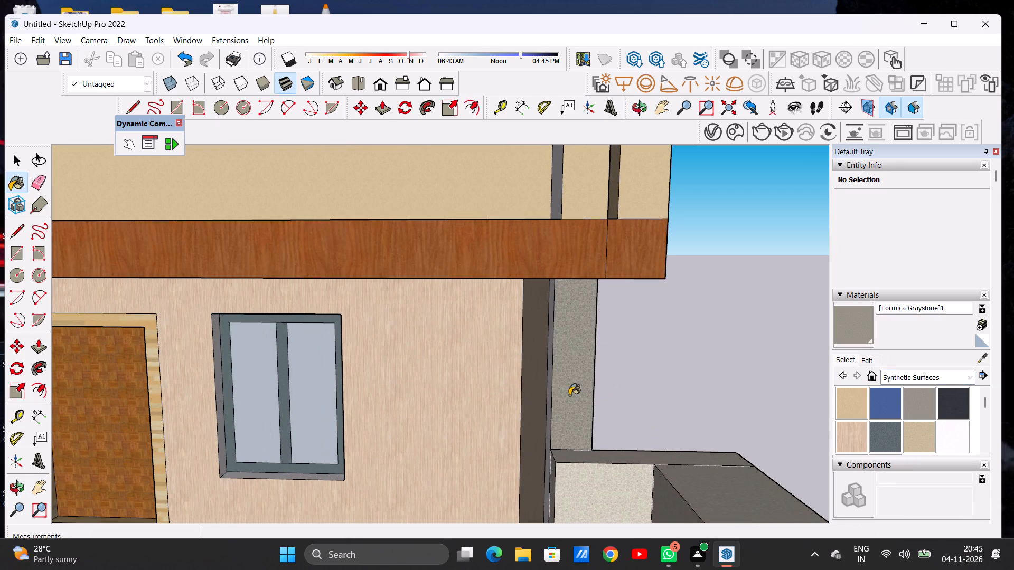
key("space")
Frame the whole front elevation of the house and save the model as "shloka" in the Documents folder.
scroll(568, 399, "down", 20)
scroll(568, 399, "down", 5)
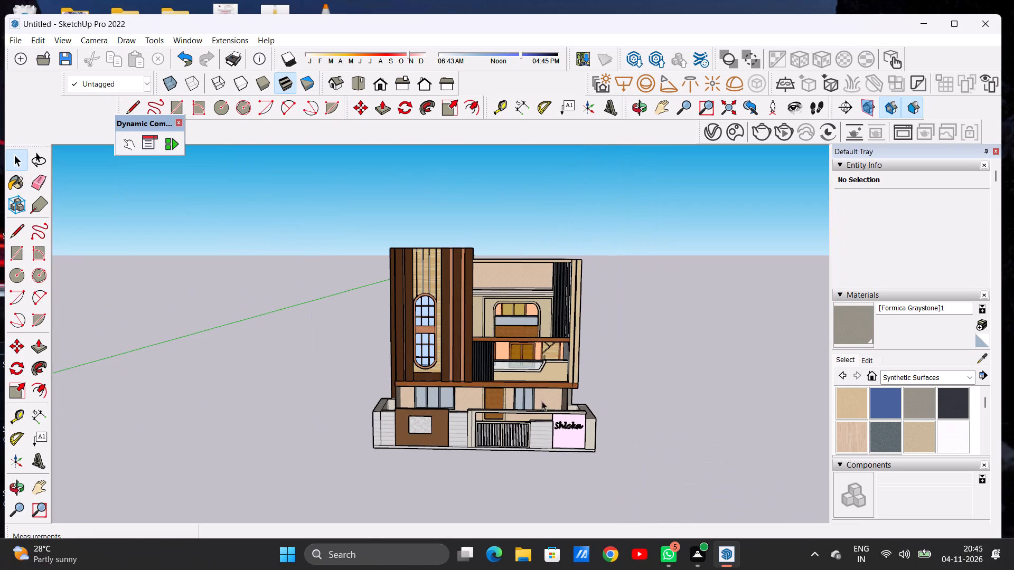
scroll(576, 324, "up", 6)
scroll(574, 334, "down", 4)
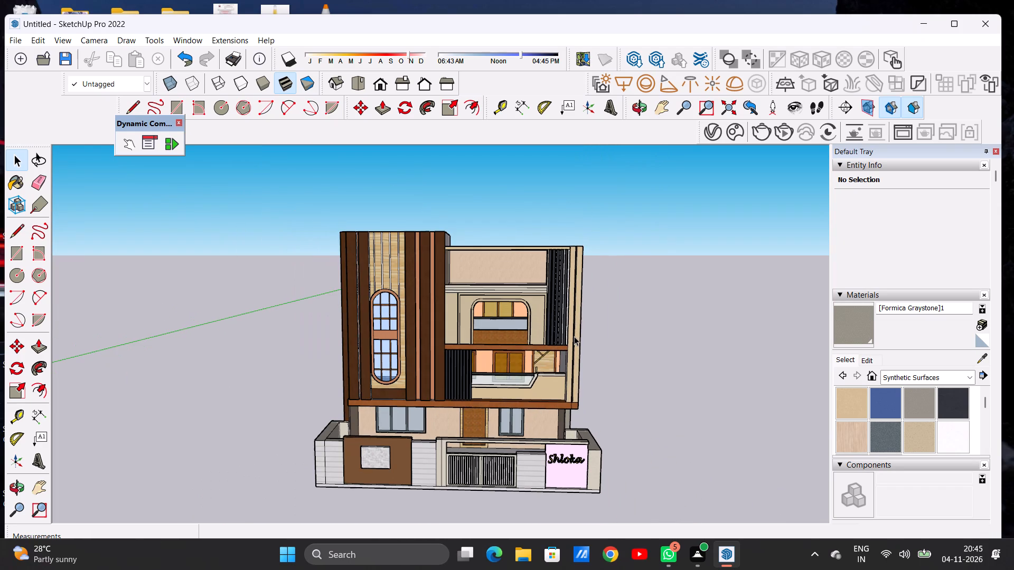
scroll(574, 336, "up", 1)
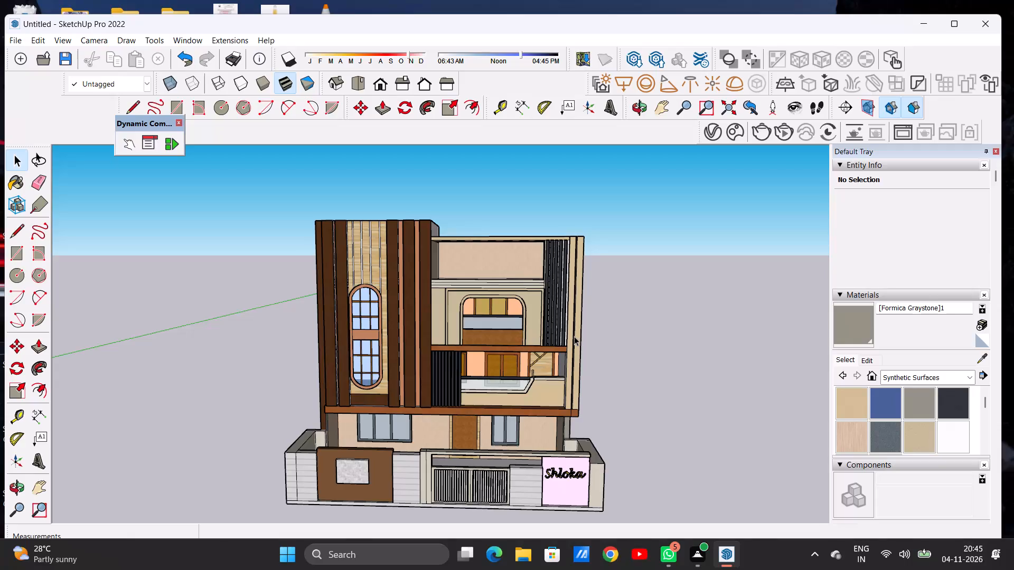
key("ctrl+s")
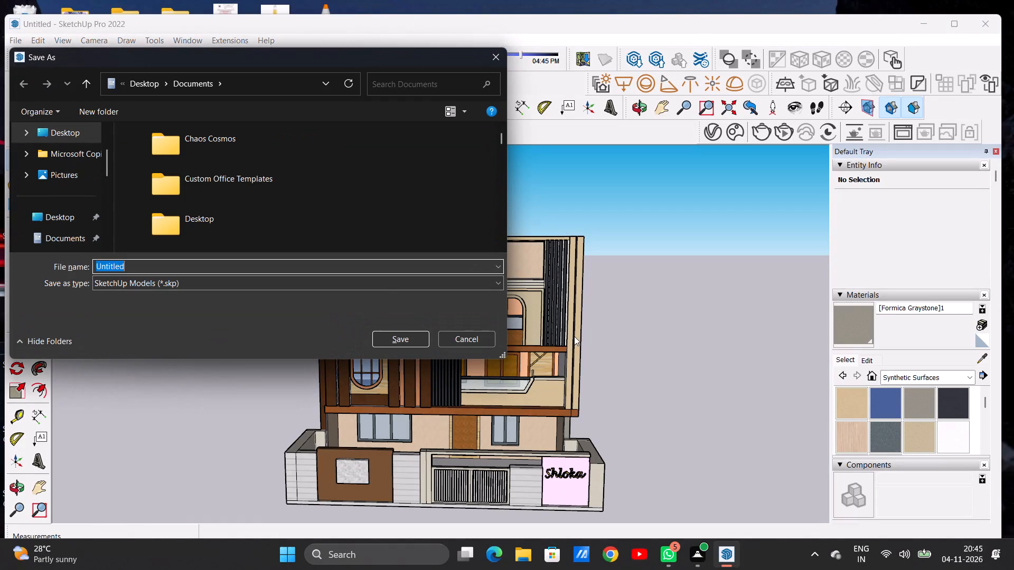
key("BackSpace")
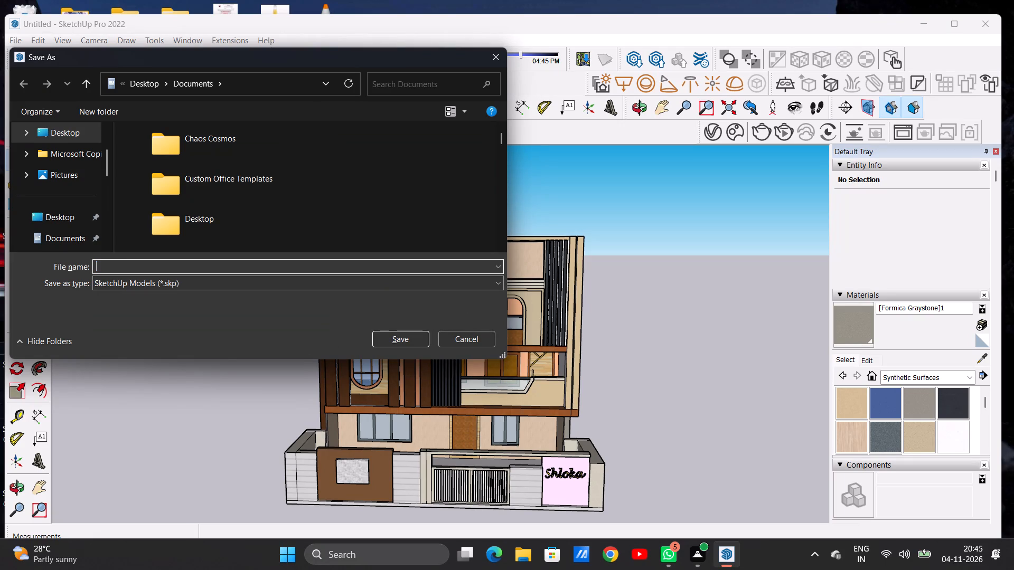
type("sh")
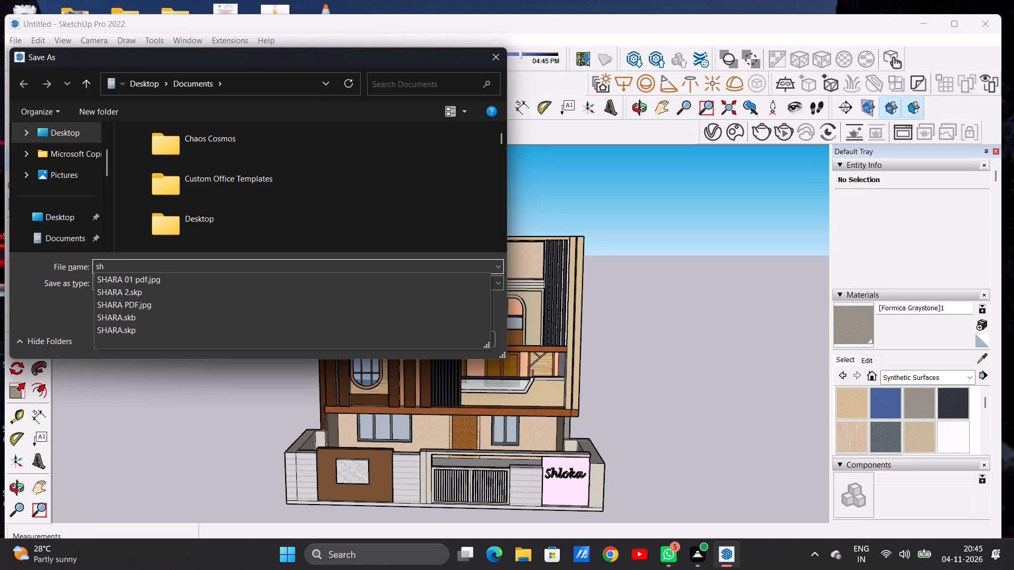
type("lpka")
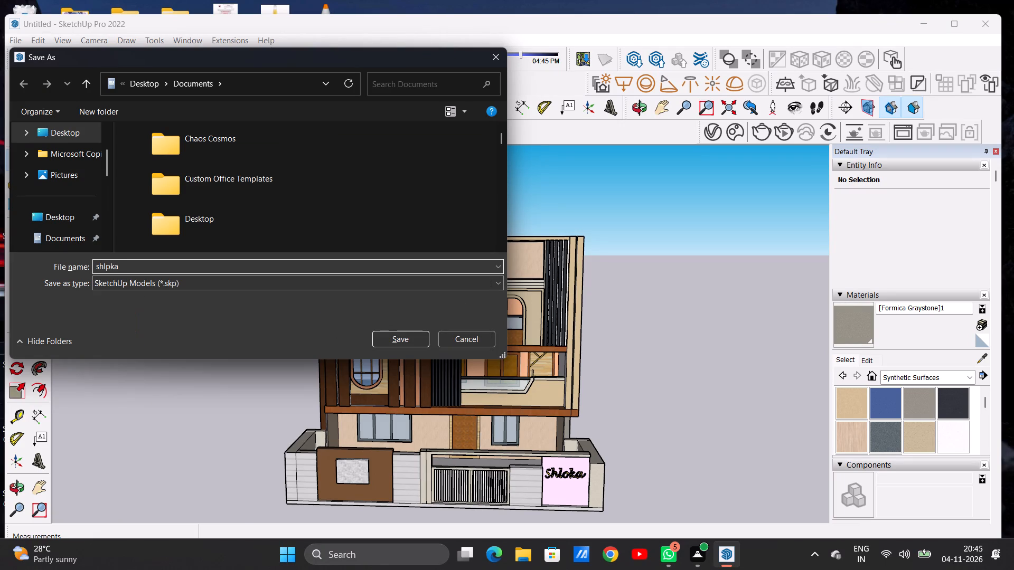
key("BackSpace")
key("BackSpace")
key("BackSpace")
type("oka")
left_click(396, 341)
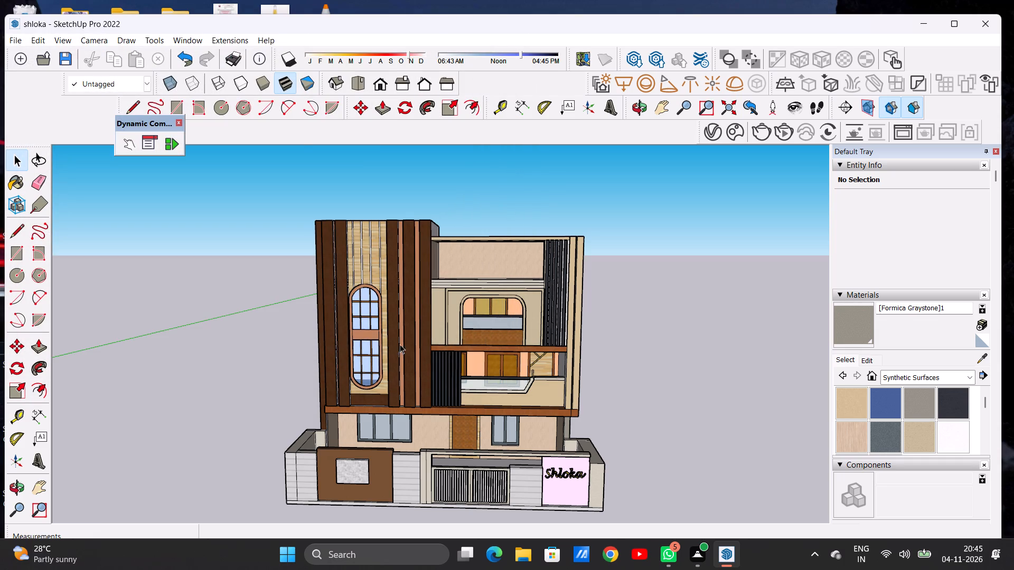
Export the current view as a 2D JPEG image named "shloka pdf" in the Documents folder.
left_click(9, 41)
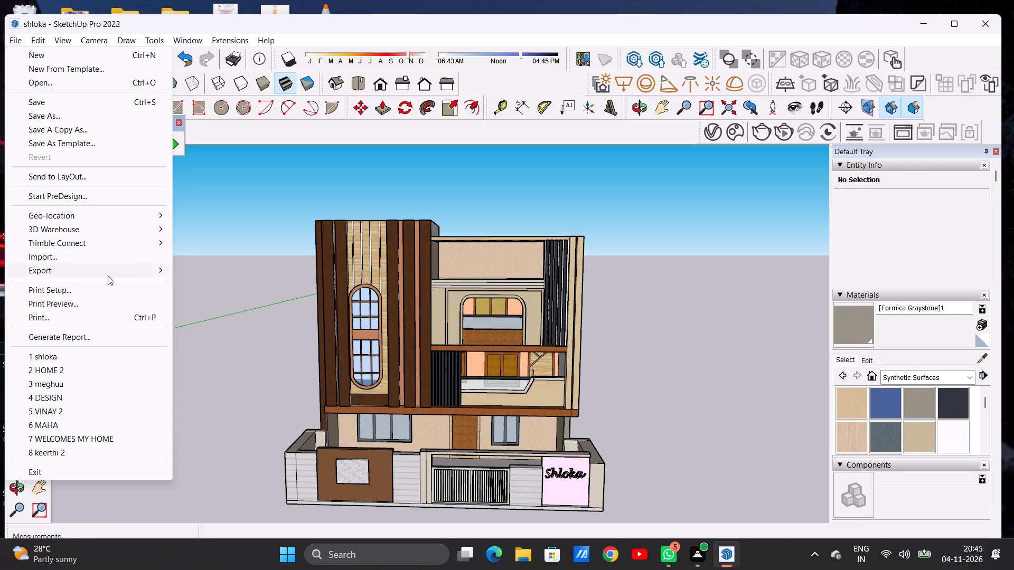
left_click(200, 282)
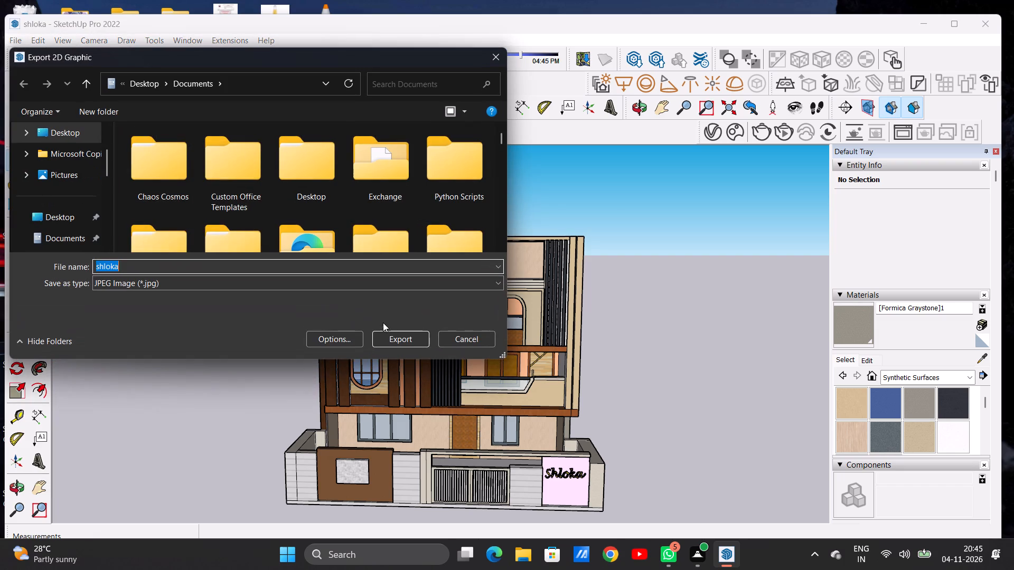
left_click(341, 265)
key("space")
type("pdf")
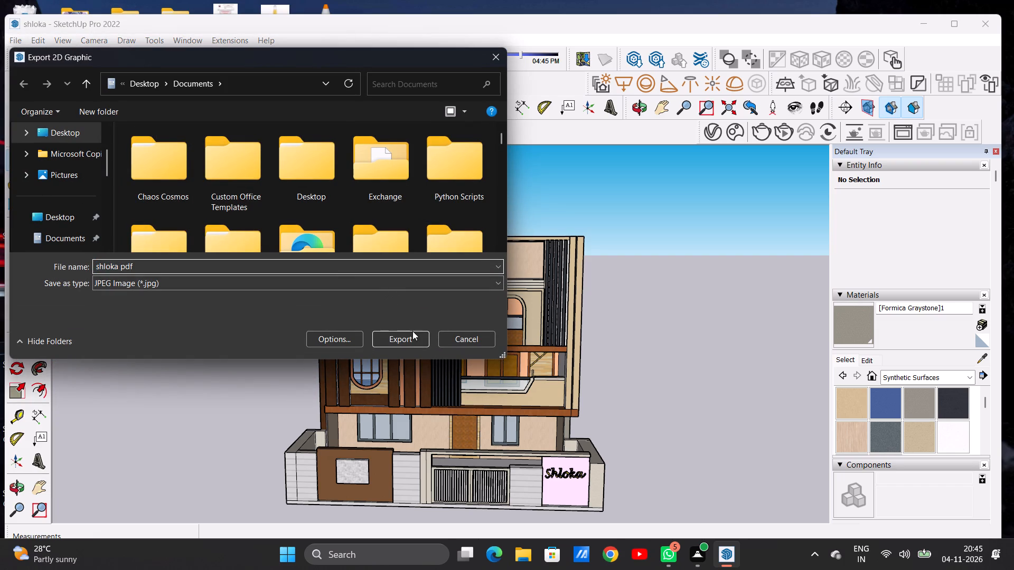
left_click(410, 335)
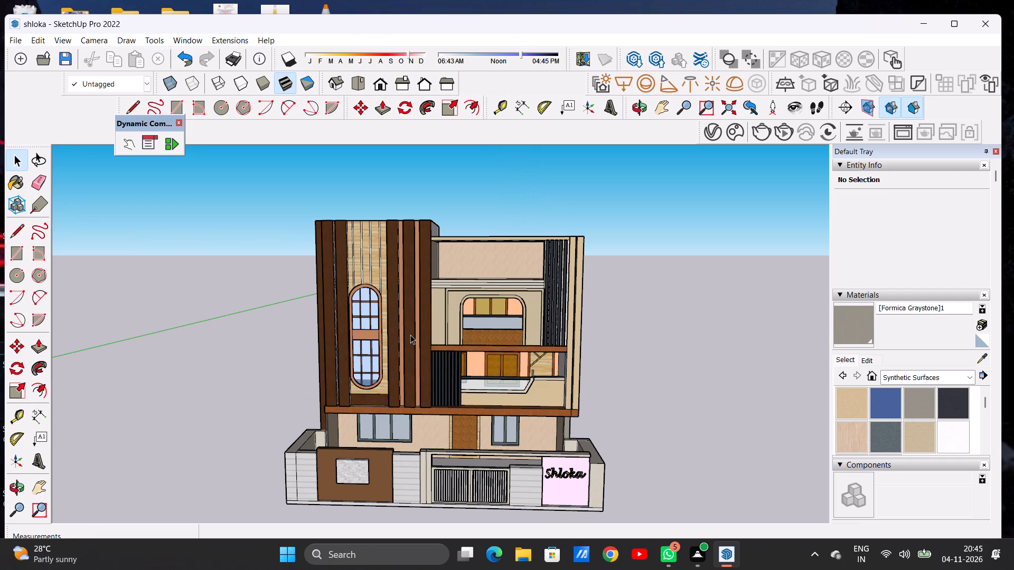